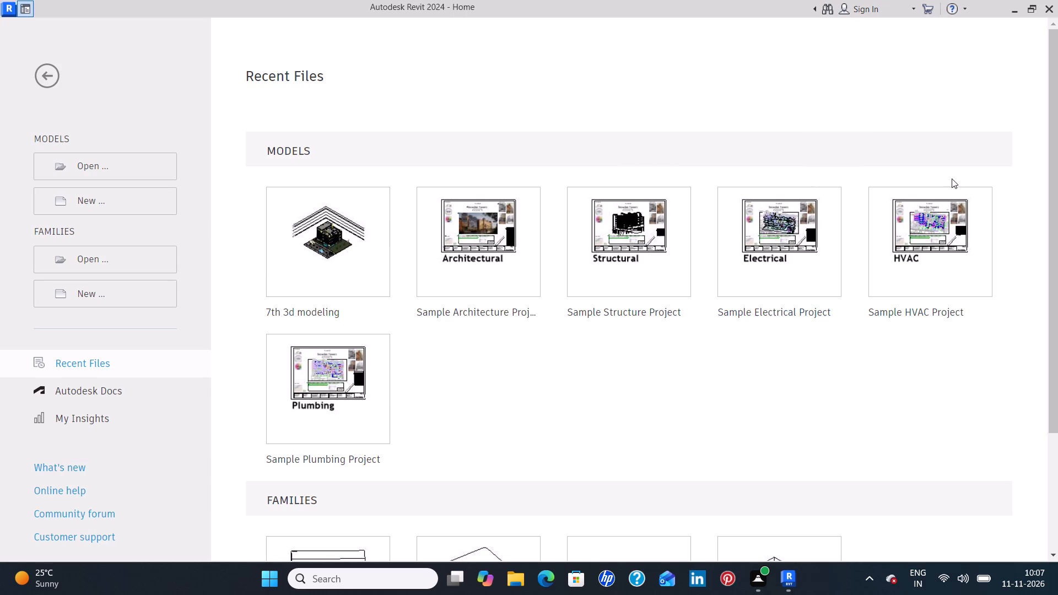
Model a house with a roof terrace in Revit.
Create a new project from the default.rte template in the English-Imperial templates folder.
double_click(109, 200)
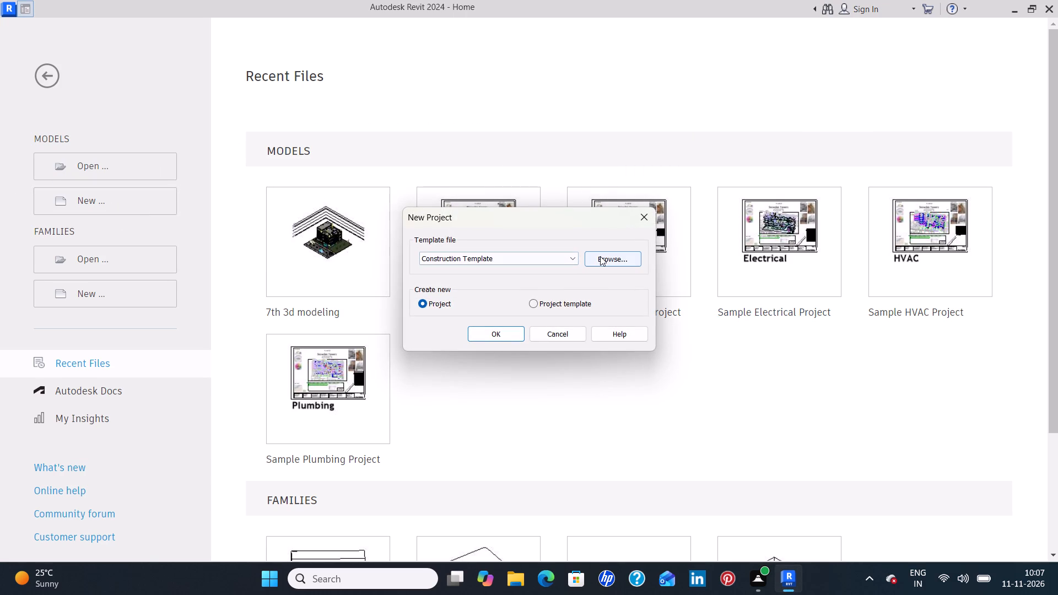
click(600, 256)
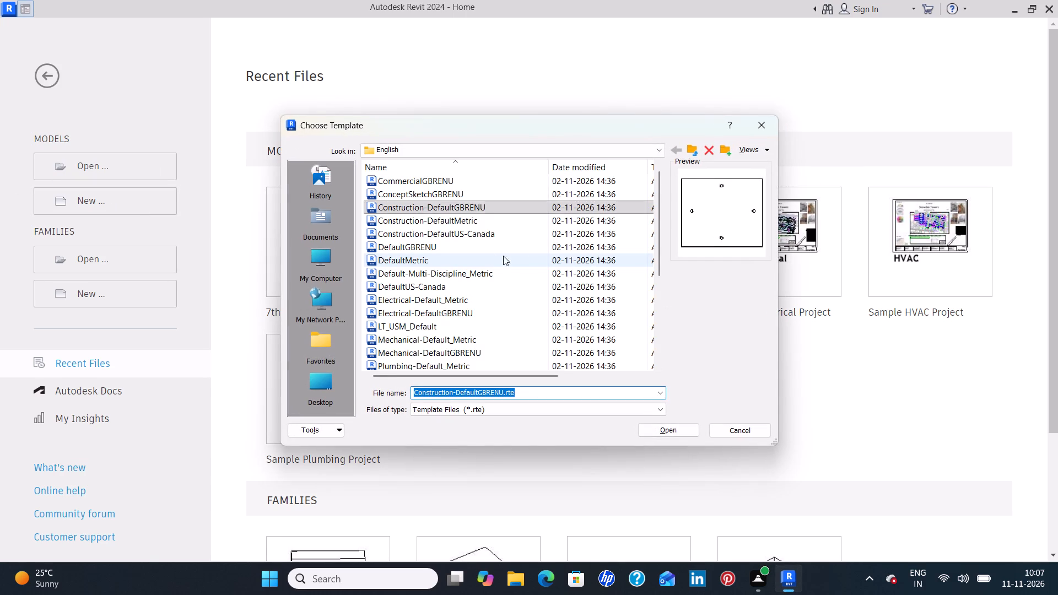
click(466, 153)
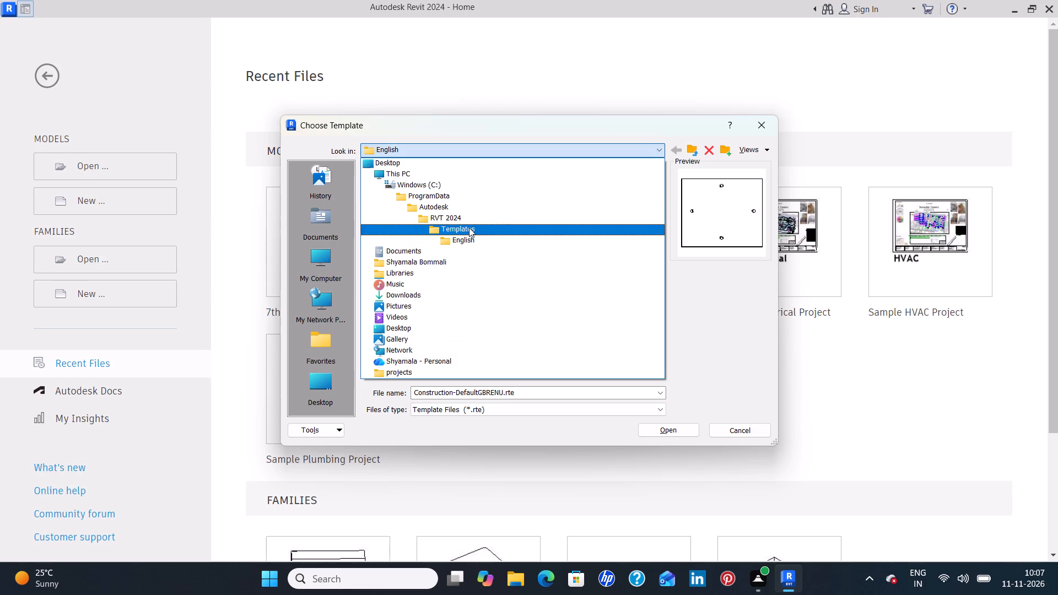
click(468, 229)
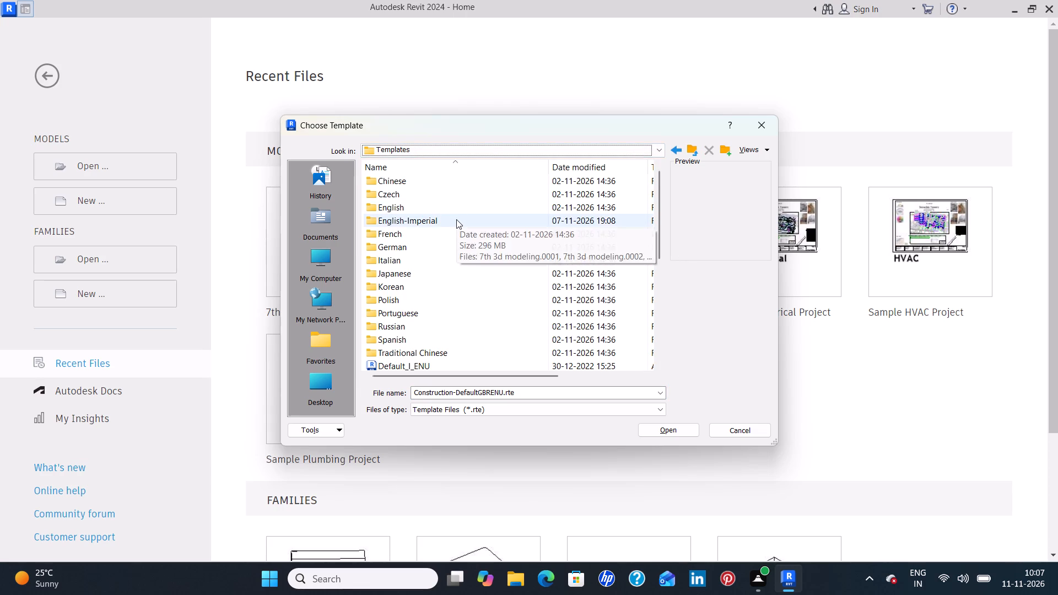
double_click(456, 219)
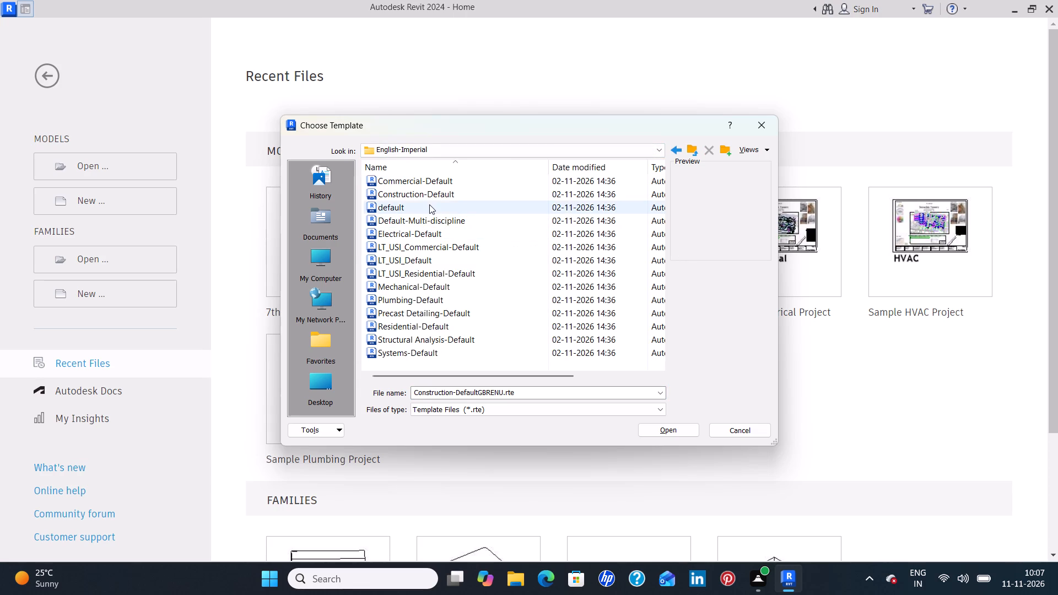
double_click(429, 207)
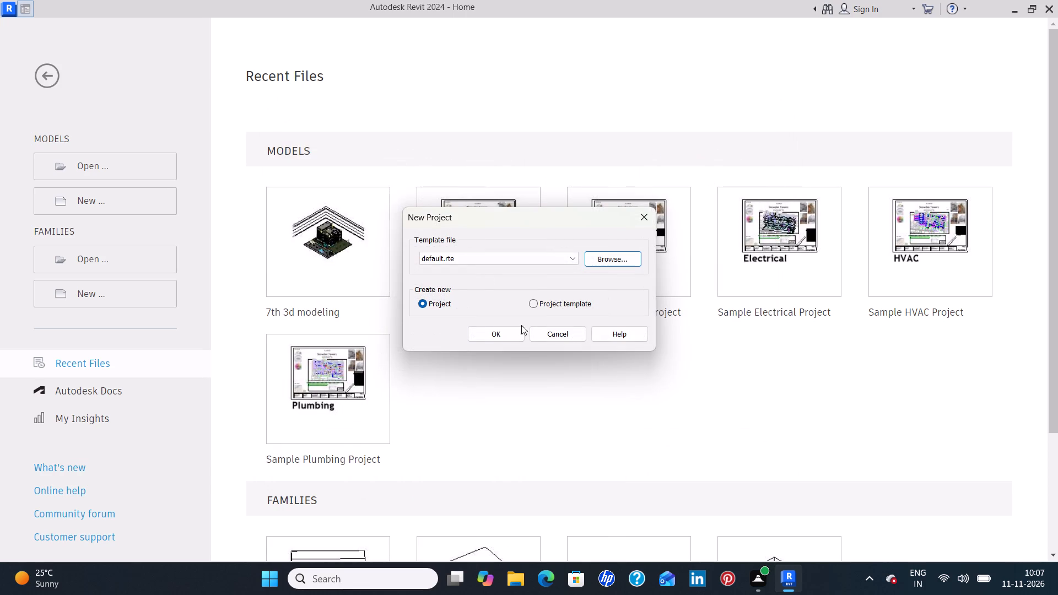
click(499, 329)
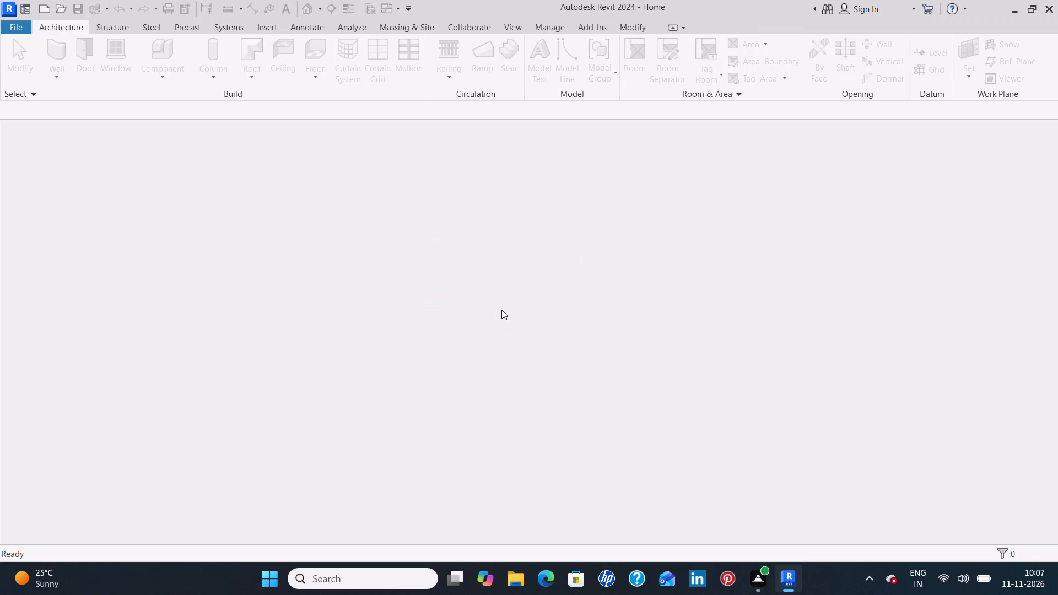
Check the project units settings and accept them as they are.
text(un)
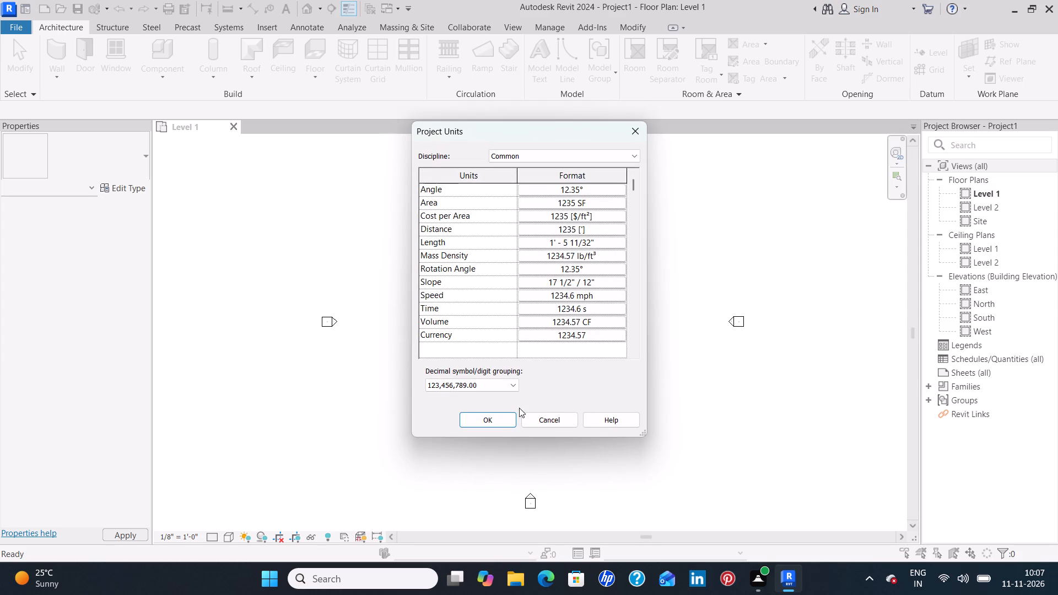
click(492, 420)
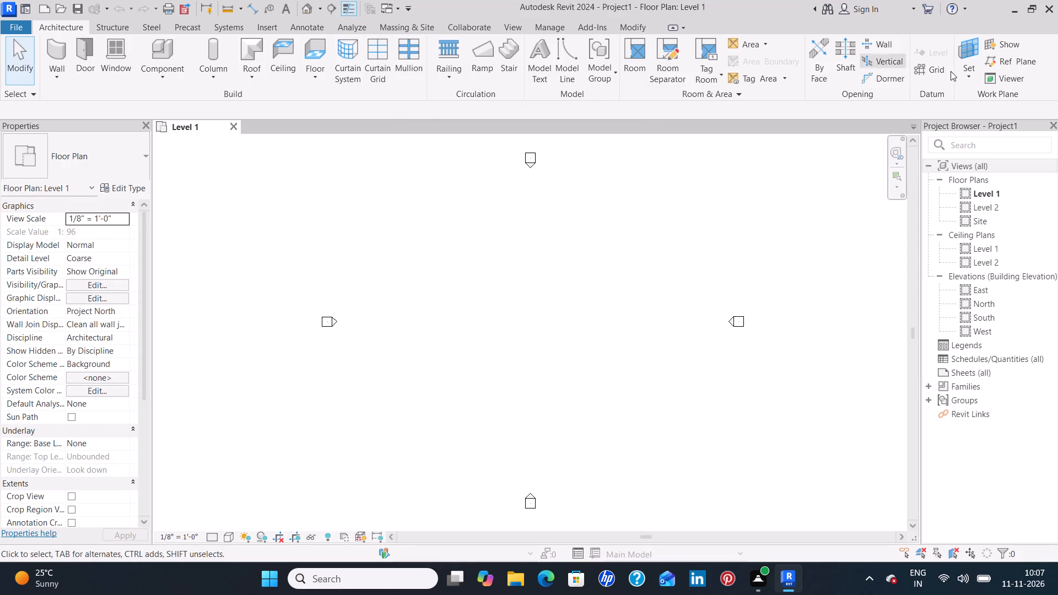
Open the South building elevation view.
double_click(1001, 320)
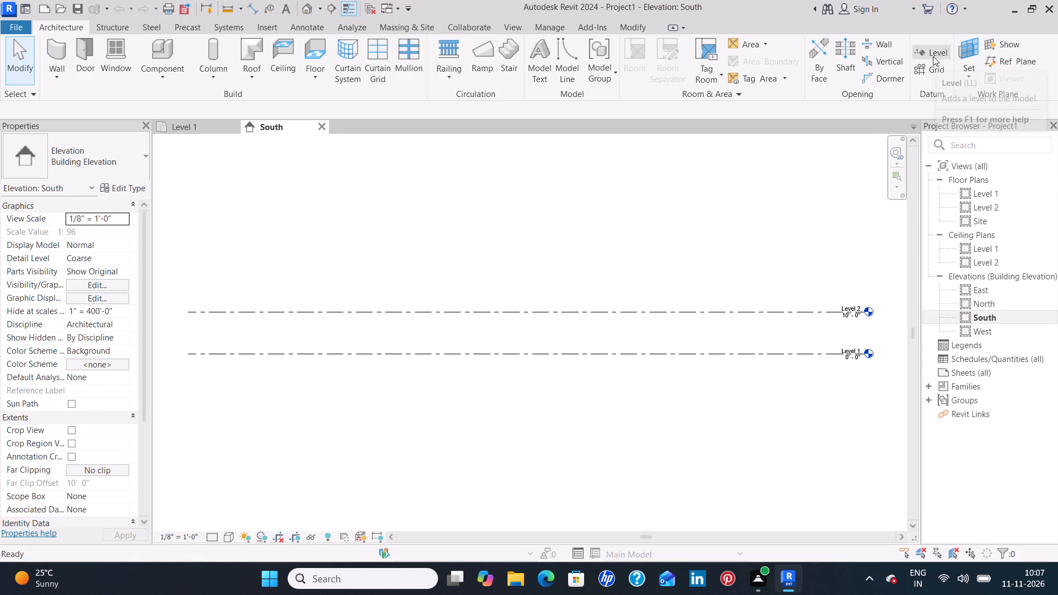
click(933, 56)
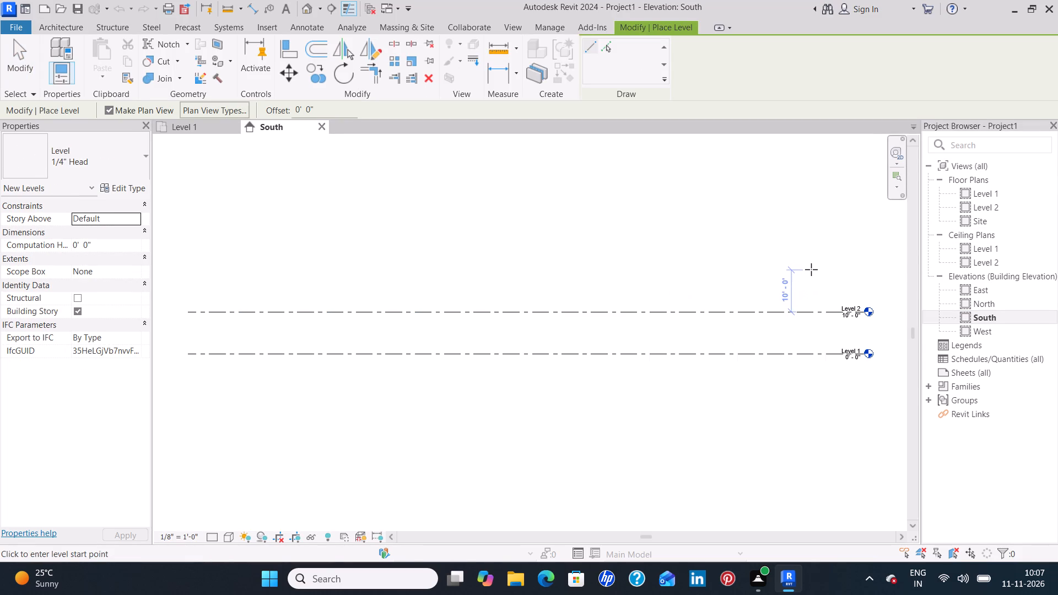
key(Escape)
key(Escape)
Delete Level 2 together with its associated floor and ceiling plan views.
click(782, 311)
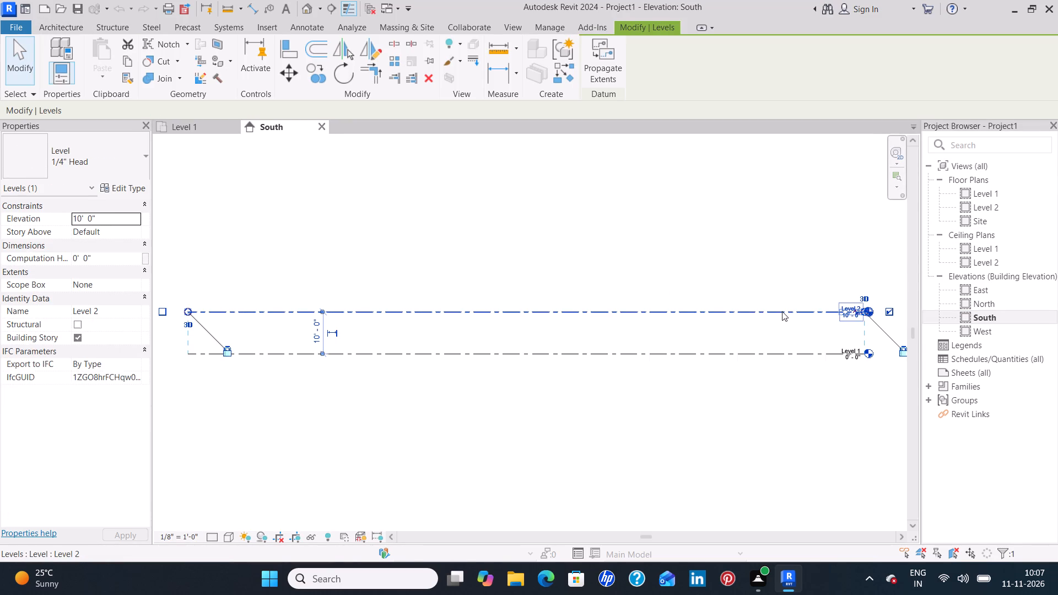
key(Delete)
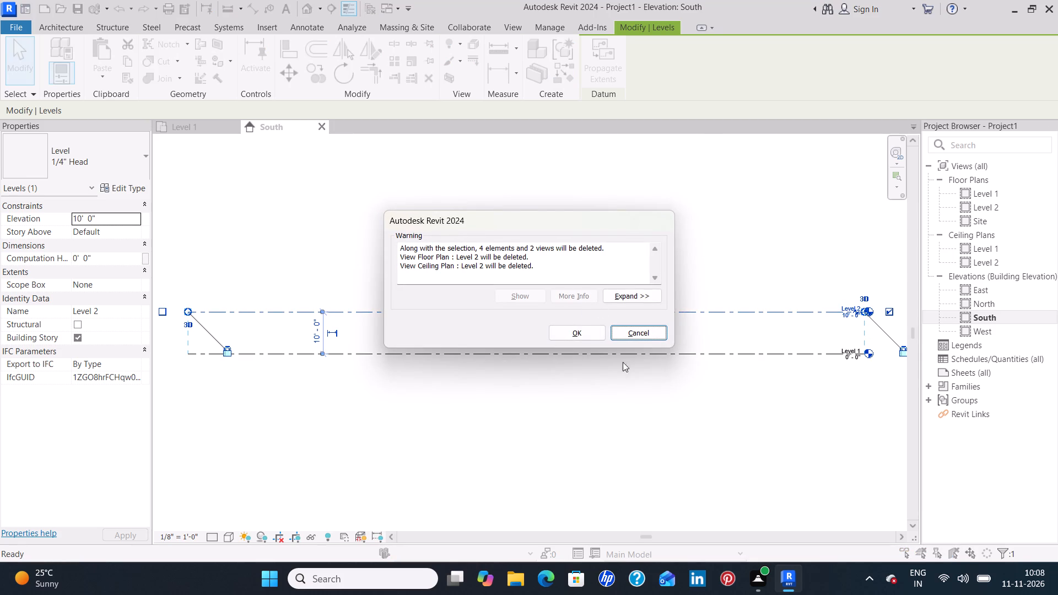
click(573, 331)
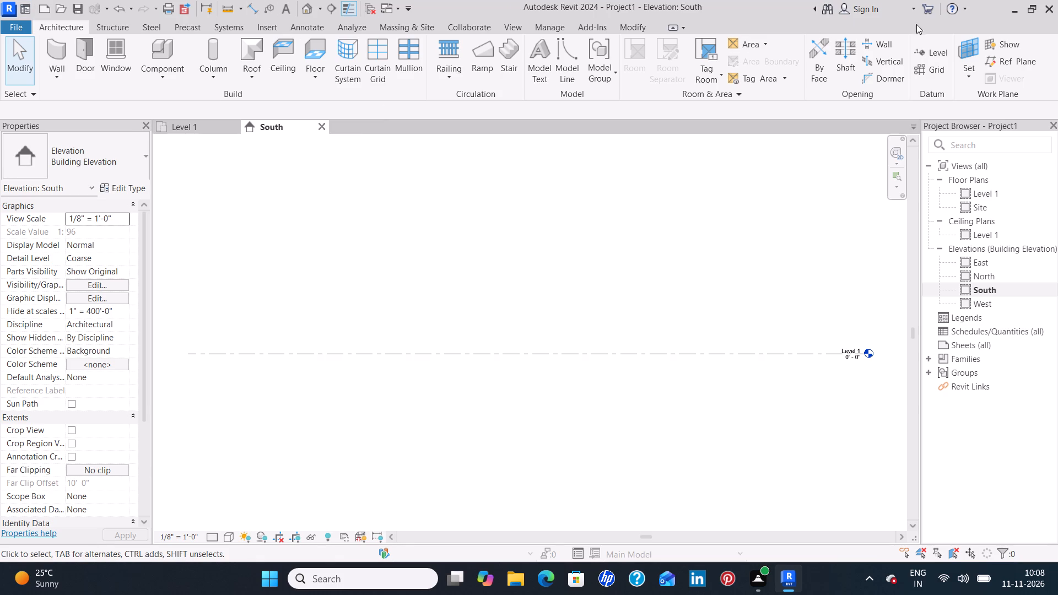
Add a new level offset 2' 0" above Level 1 by picking the Level 1 line.
click(941, 50)
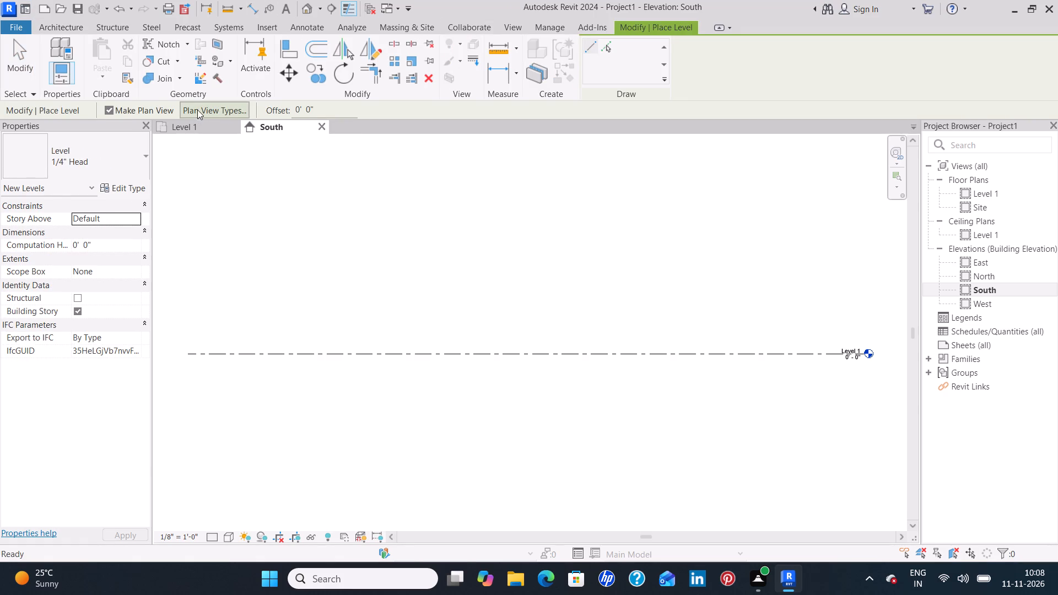
click(323, 107)
key(BackSpace)
key(BackSpace)
key(BackSpace)
key(BackSpace)
key(BackSpace)
key(BackSpace)
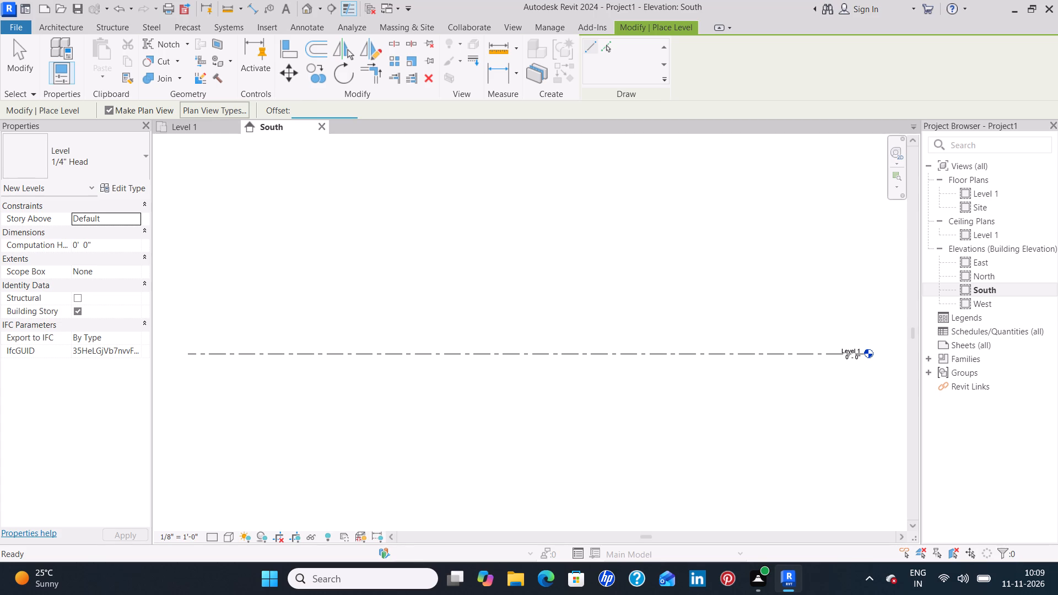
key(2)
key(apostrophe)
key(Return)
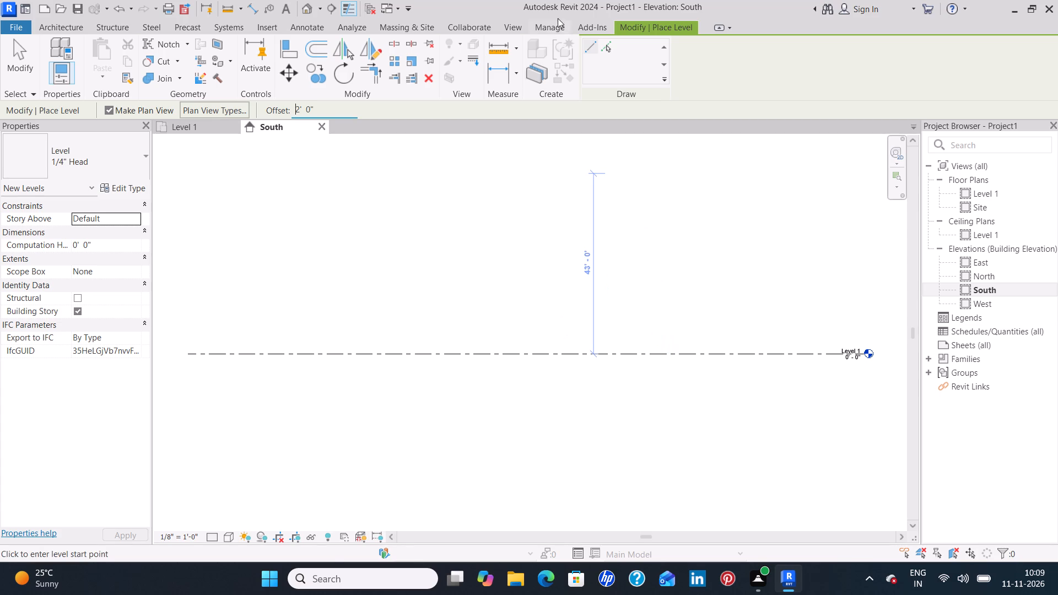
click(611, 49)
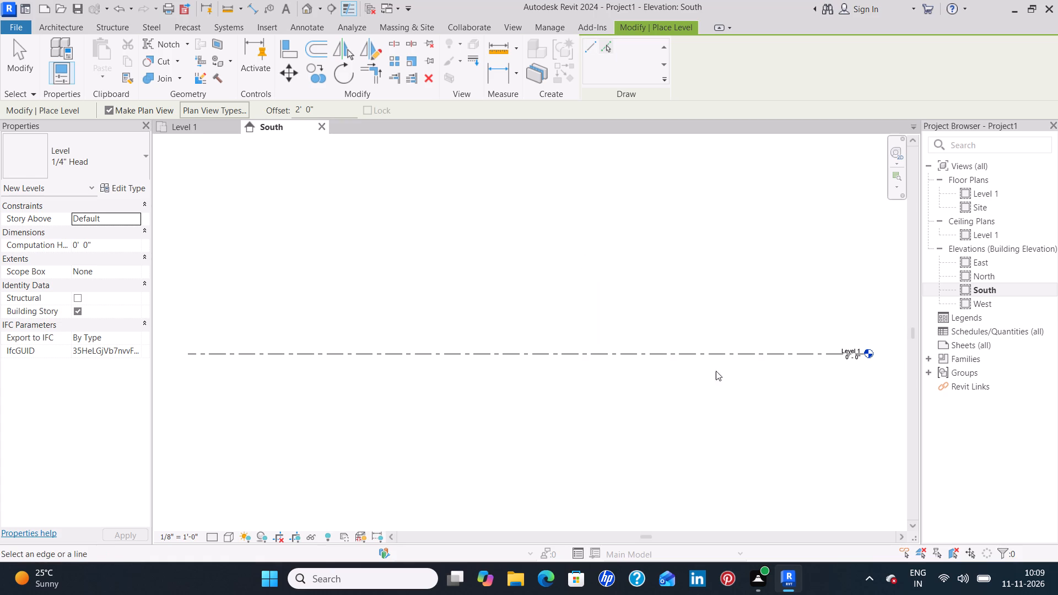
click(715, 353)
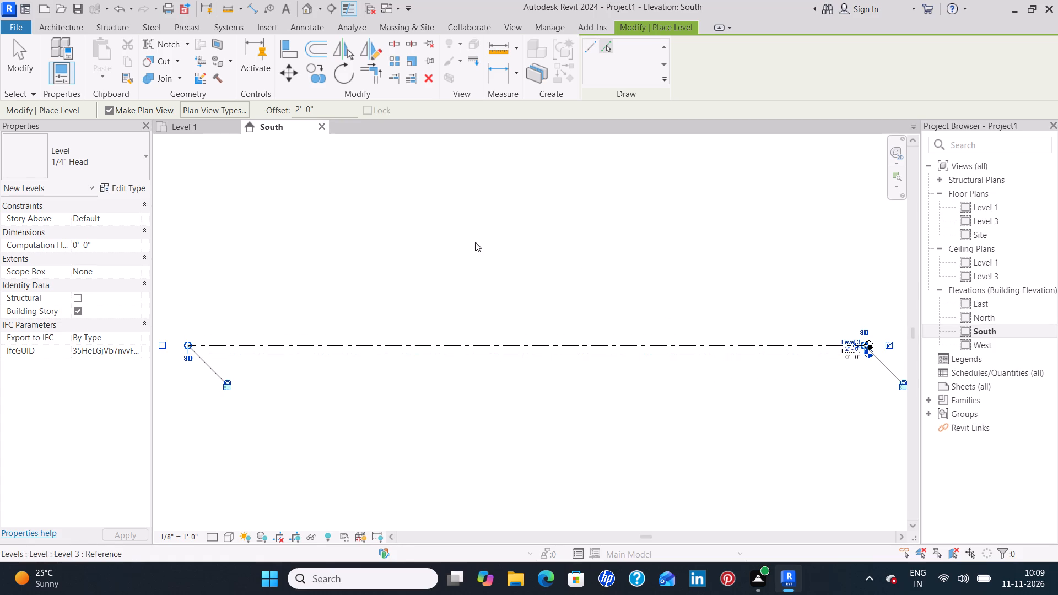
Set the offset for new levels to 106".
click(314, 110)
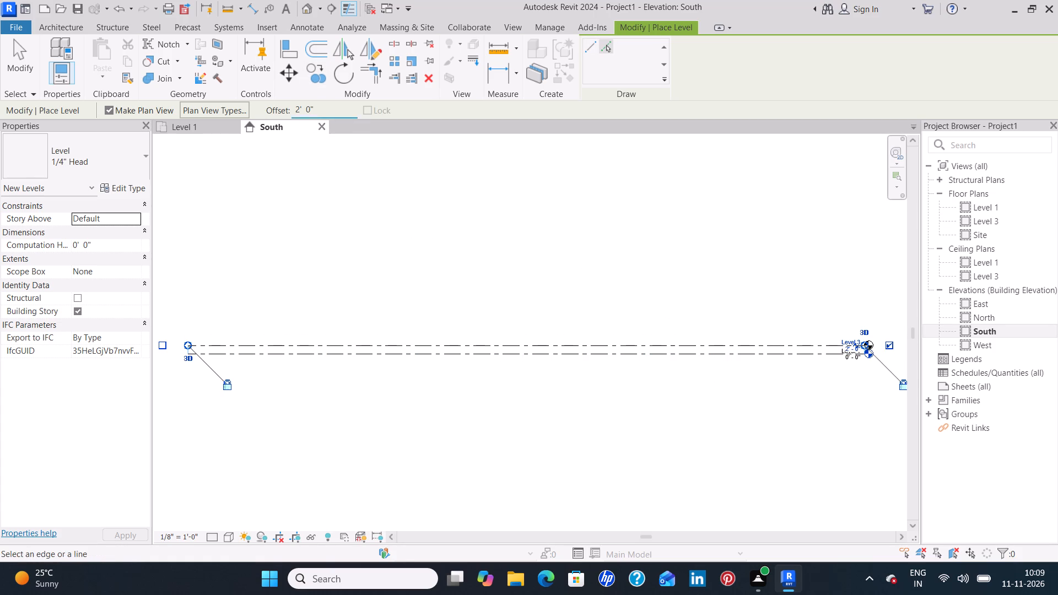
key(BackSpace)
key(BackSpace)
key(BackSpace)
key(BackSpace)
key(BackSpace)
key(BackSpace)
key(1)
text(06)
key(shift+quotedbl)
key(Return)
Add two successive levels above Level 3, each offset 10' 6" from the level line below it.
key(BackSpace)
key(BackSpace)
key(BackSpace)
key(Right)
key(Right)
key(Right)
key(Right)
key(Right)
key(Right)
key(Right)
key(BackSpace)
key(BackSpace)
key(BackSpace)
key(BackSpace)
key(BackSpace)
key(BackSpace)
key(BackSpace)
key(1)
text(0'6)
key(shift+quotedbl)
key(Return)
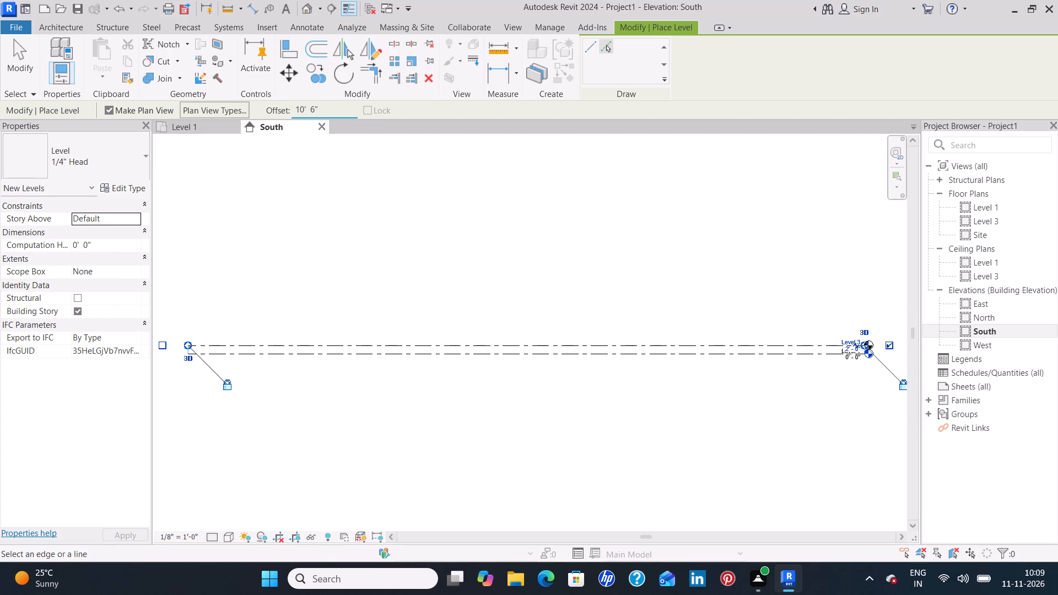
click(600, 340)
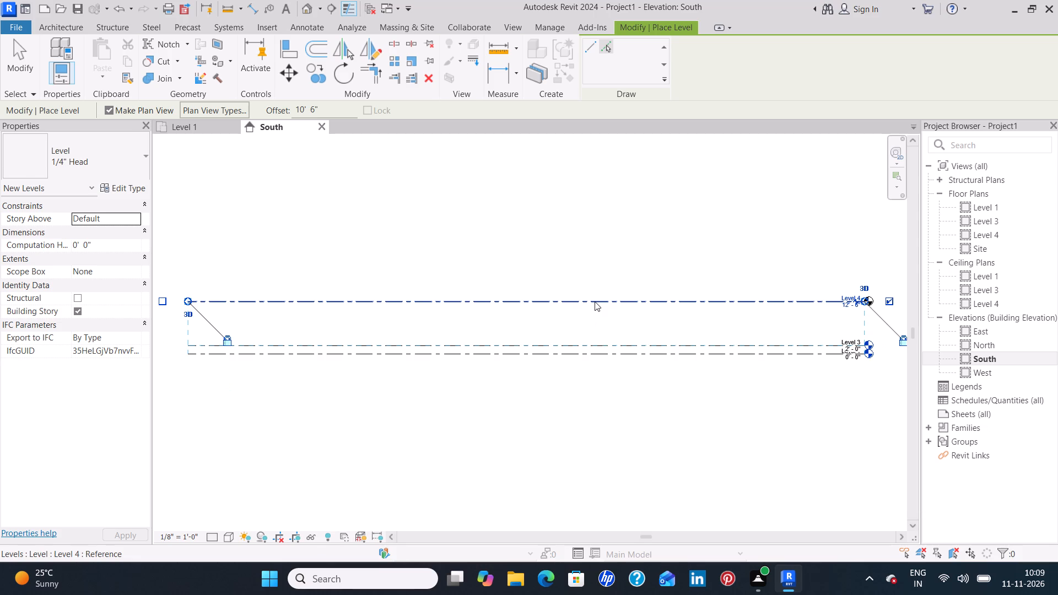
click(595, 301)
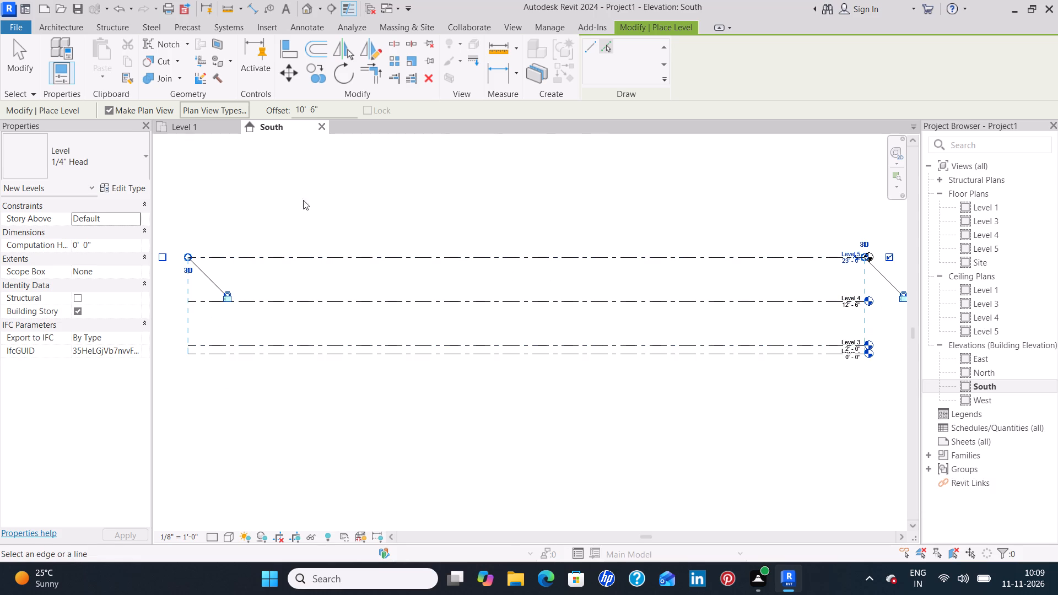
Add a new level offset 3' 6" above Level 5 by picking the Level 5 line.
click(328, 111)
key(BackSpace)
key(BackSpace)
key(BackSpace)
key(BackSpace)
key(BackSpace)
key(BackSpace)
key(BackSpace)
key(3)
text('6)
key(shift+quotedbl)
key(Return)
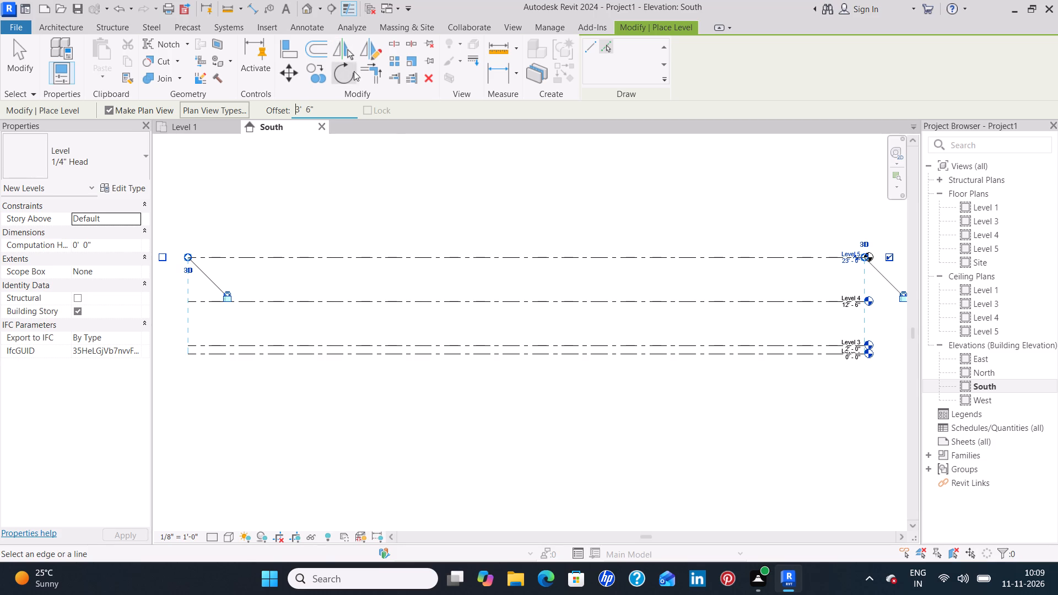
click(532, 252)
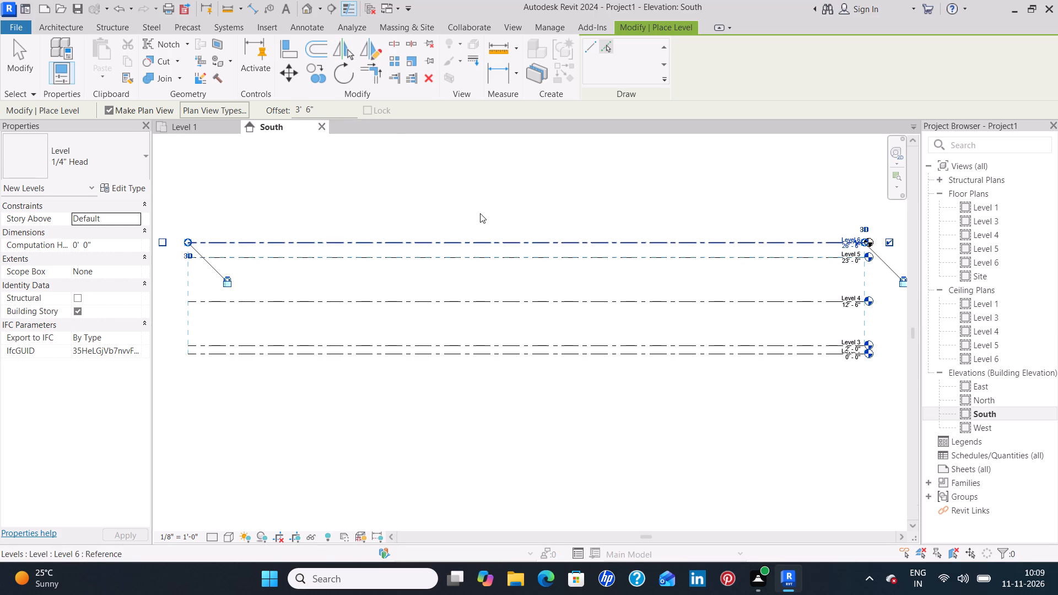
Add another level offset 9' 0" above Level 5, picking the Level 5 line, and finish placing levels.
click(315, 103)
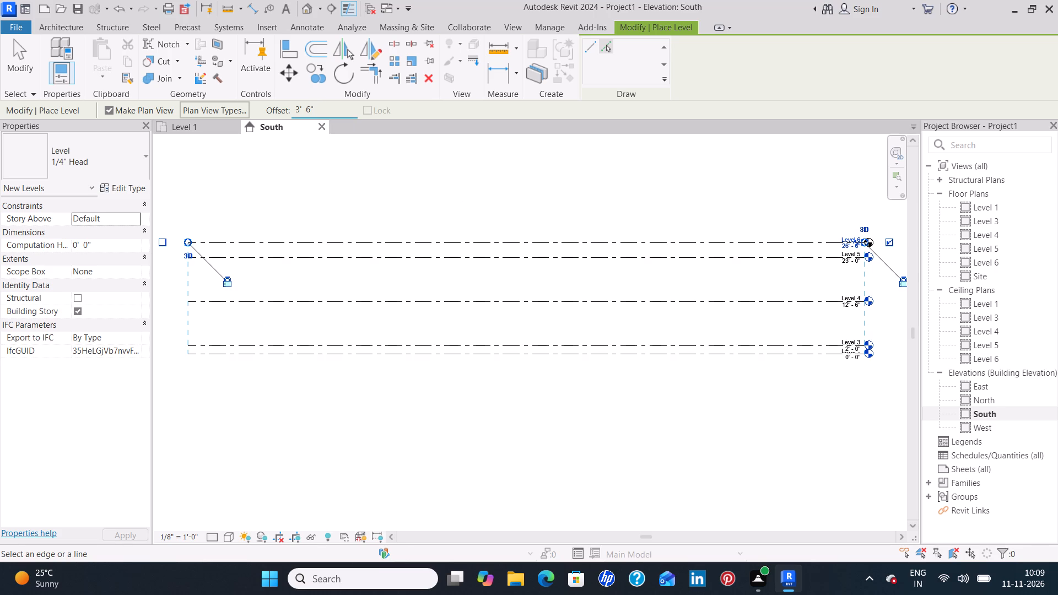
key(BackSpace)
key(BackSpace)
key(BackSpace)
key(BackSpace)
key(BackSpace)
key(BackSpace)
key(BackSpace)
key(9)
key(apostrophe)
key(Return)
click(522, 256)
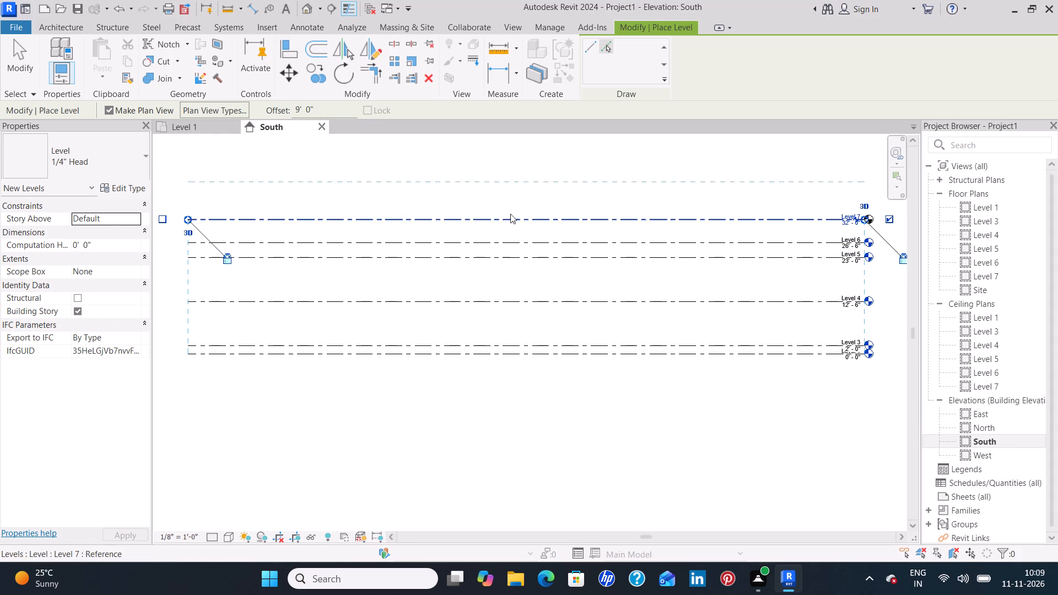
key(Escape)
key(Escape)
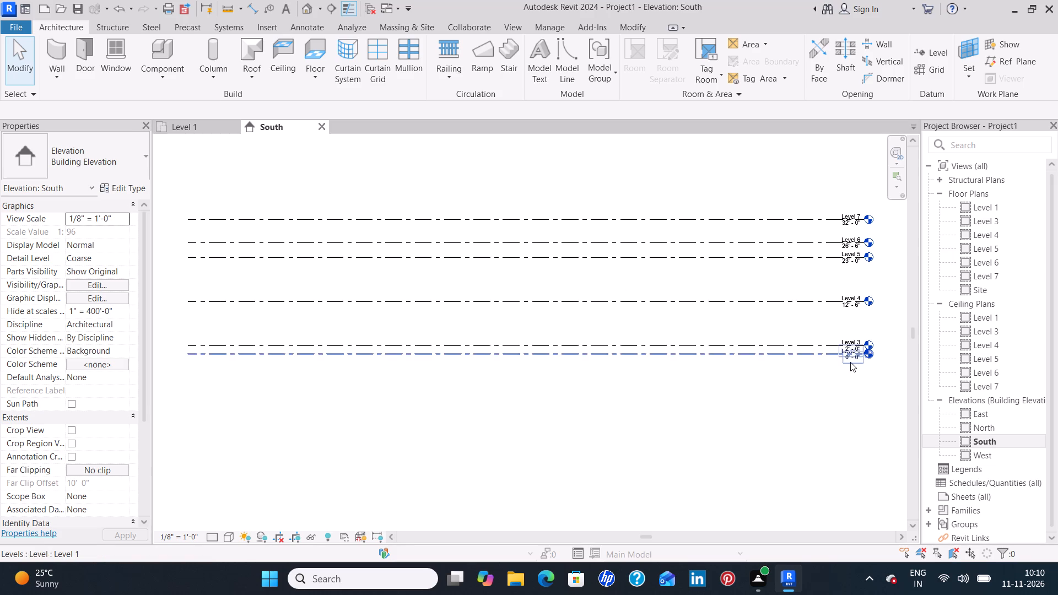
Rename Level 1 as "road level" in the South elevation.
scroll(850, 362, up, 11)
middle_drag(848, 354, 584, 448)
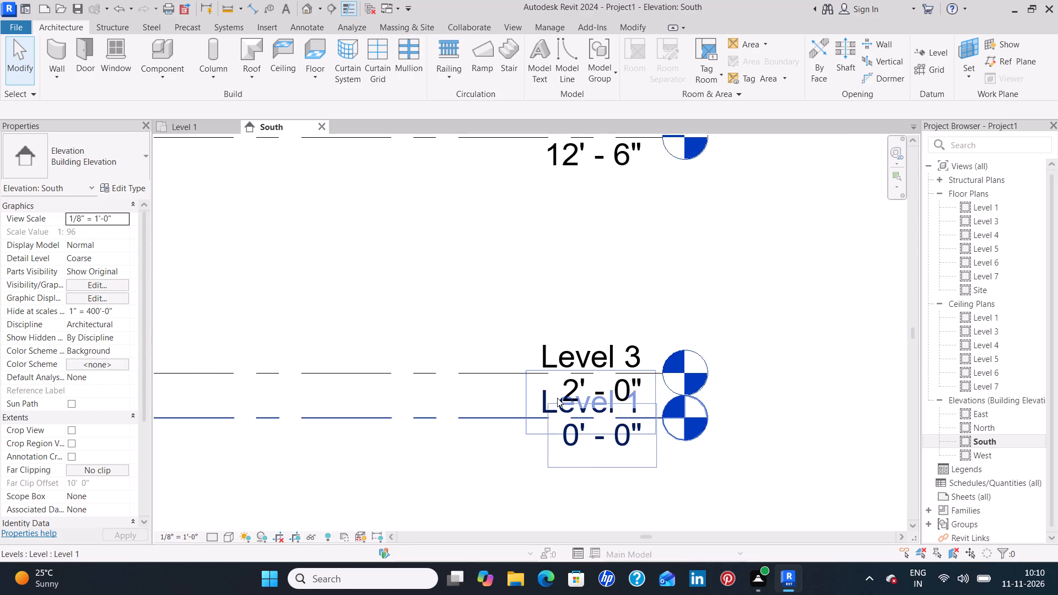
double_click(542, 403)
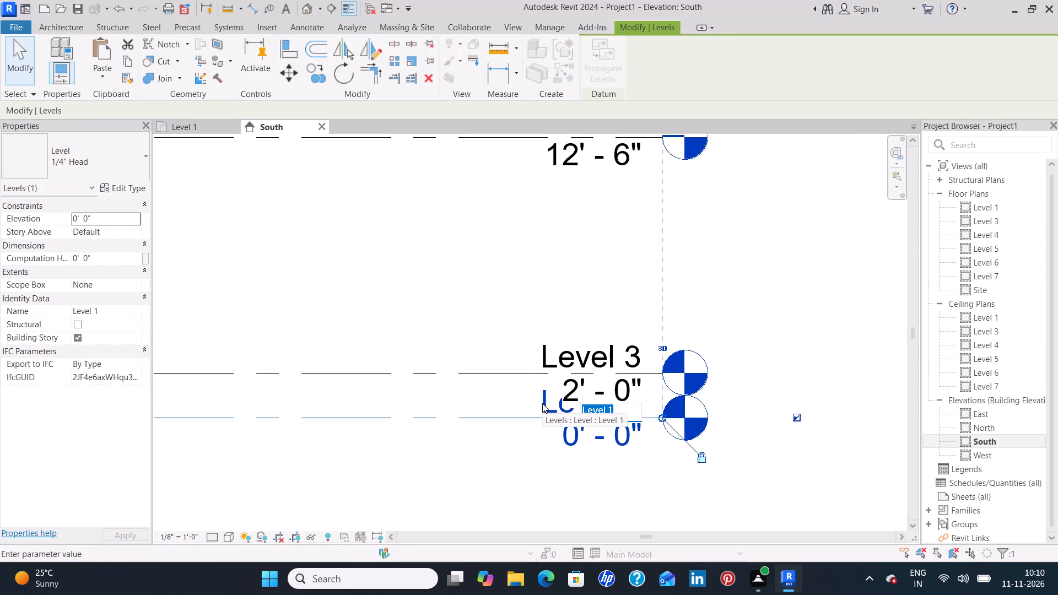
key(BackSpace)
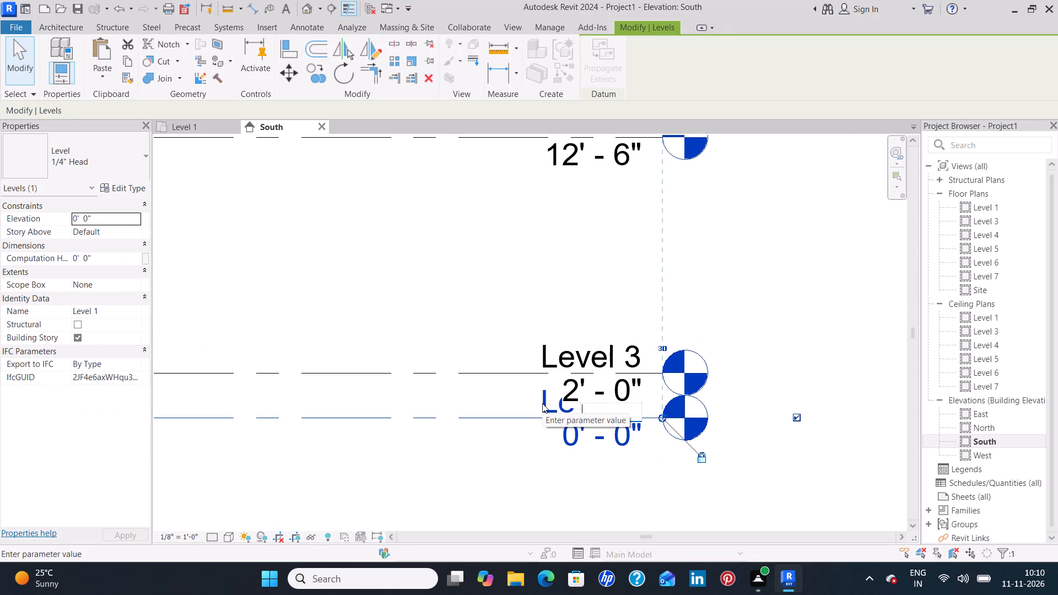
key(r)
text(oad level)
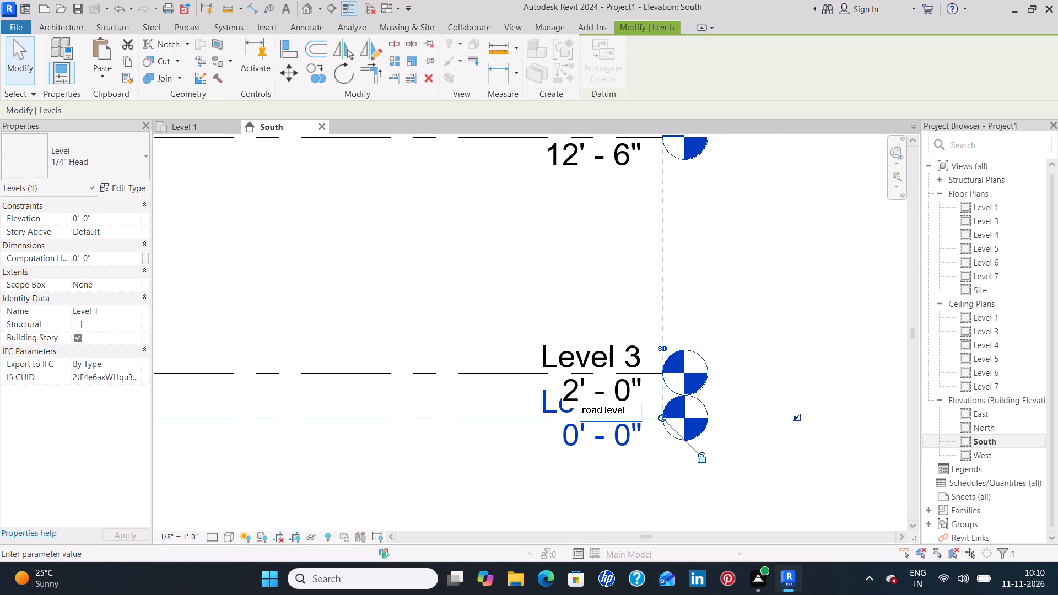
click(509, 402)
Rename Level 3 as "plinth & ground level".
double_click(555, 347)
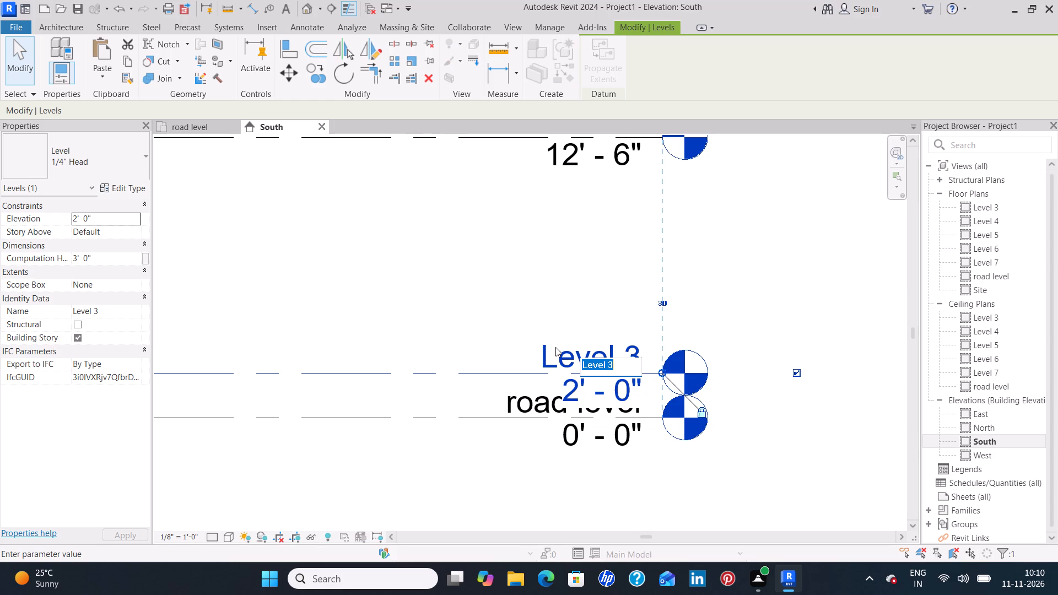
key(BackSpace)
text(plinth)
key(space)
key(shift+ampersand)
key(space)
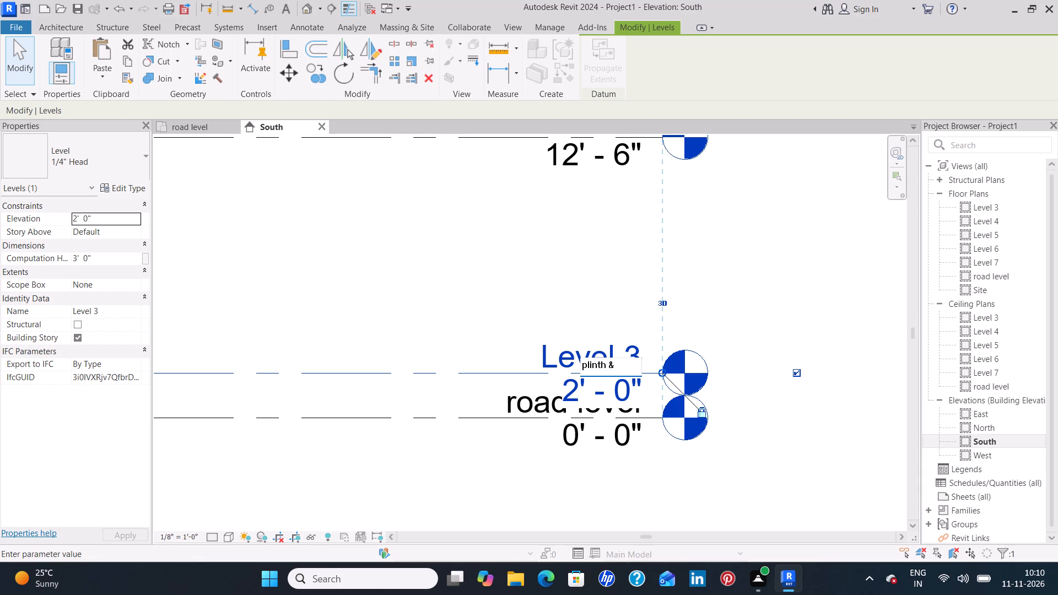
text(gr)
text(ound level)
key(Return)
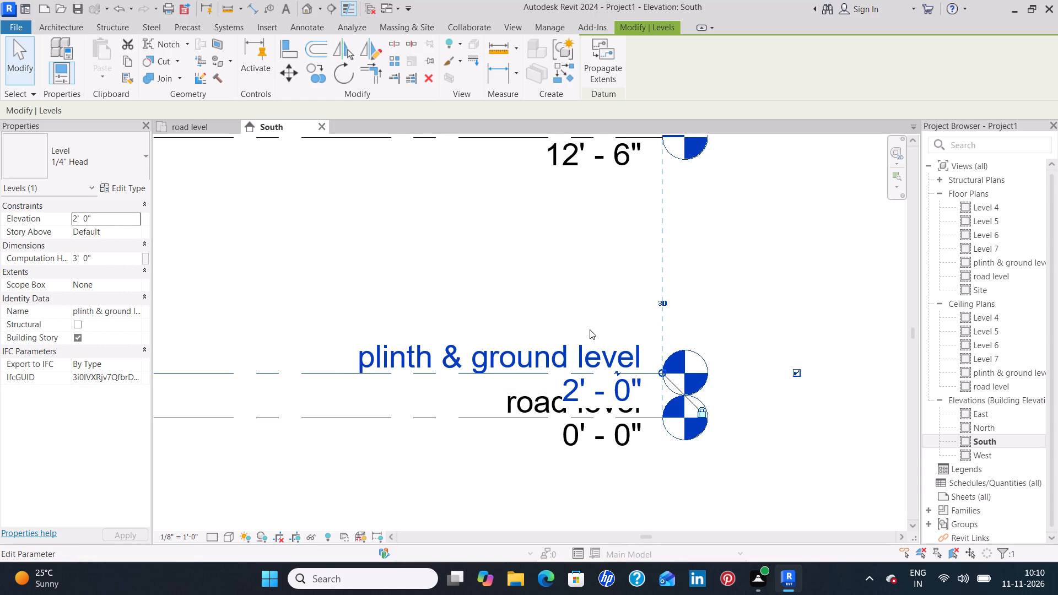
Rename Level 4 as "1st floor".
scroll(561, 217, down, 3)
middle_drag(552, 247, 538, 372)
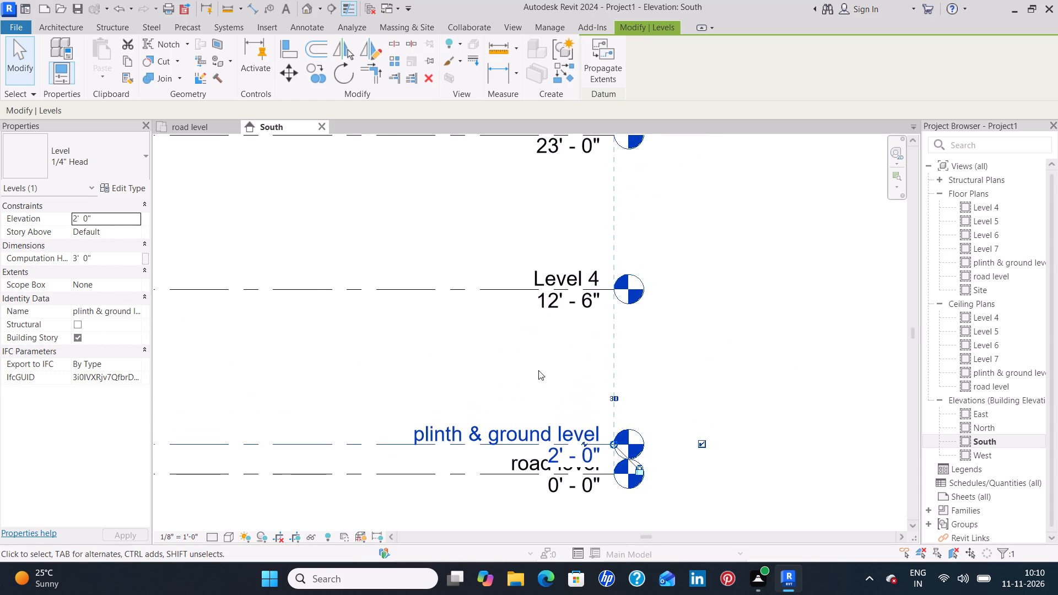
double_click(576, 264)
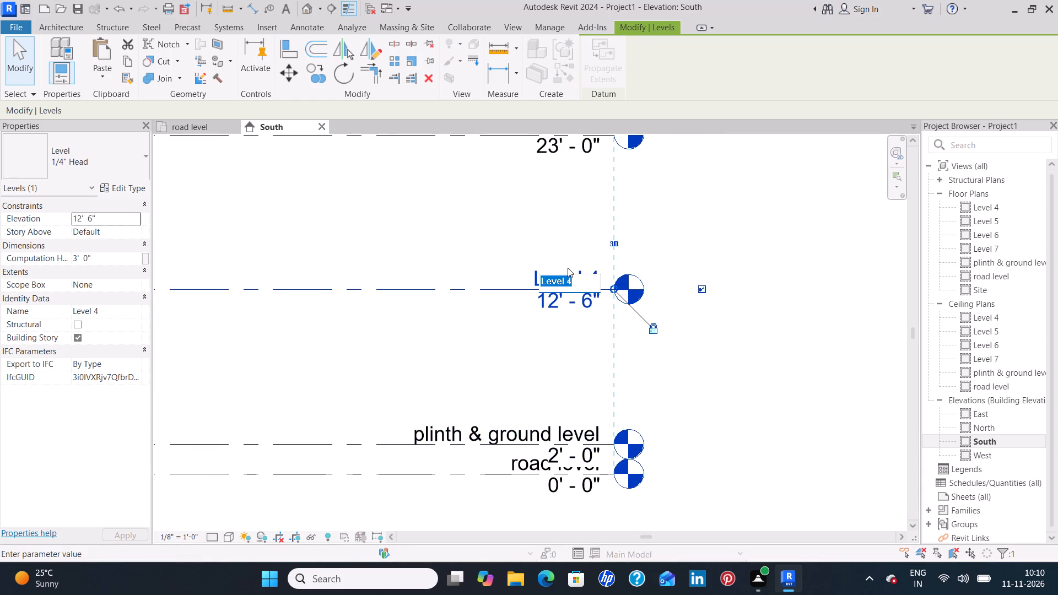
key(BackSpace)
text(1st floor)
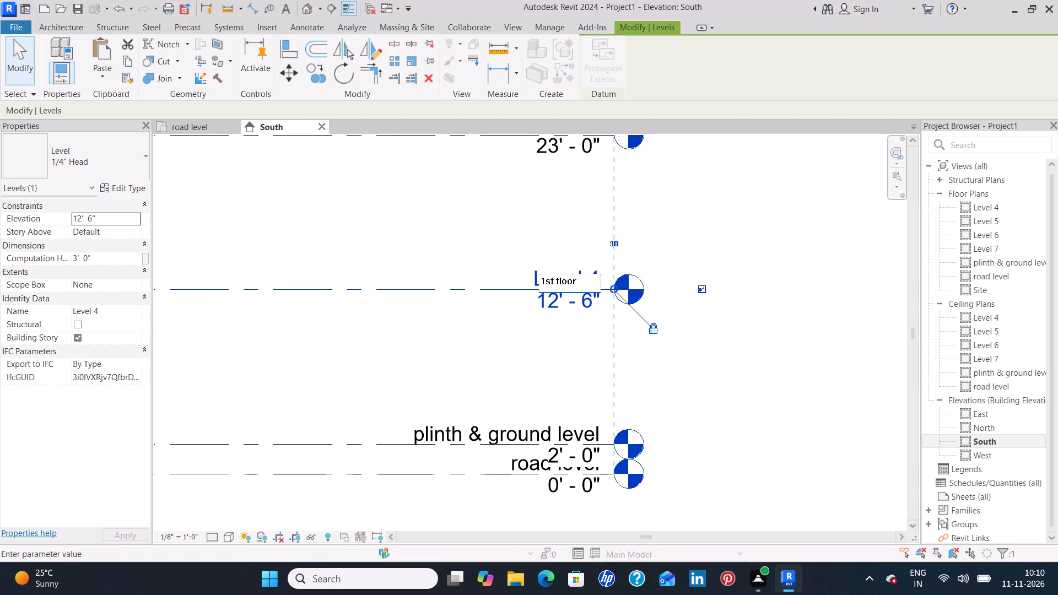
click(565, 254)
Rename Level 5 as "2nd floor".
middle_drag(566, 172, 558, 458)
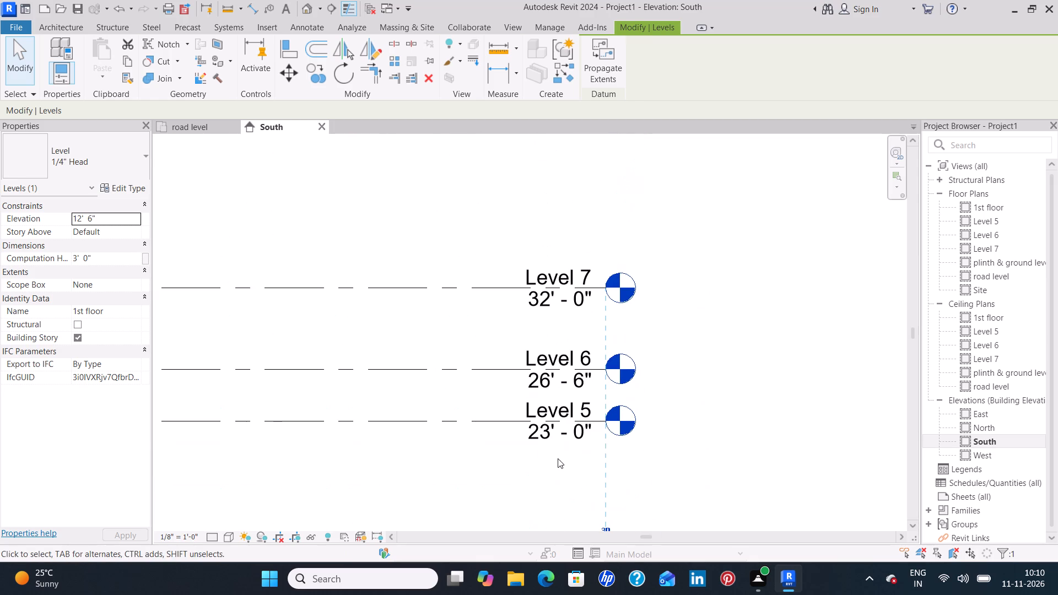
double_click(591, 404)
key(BackSpace)
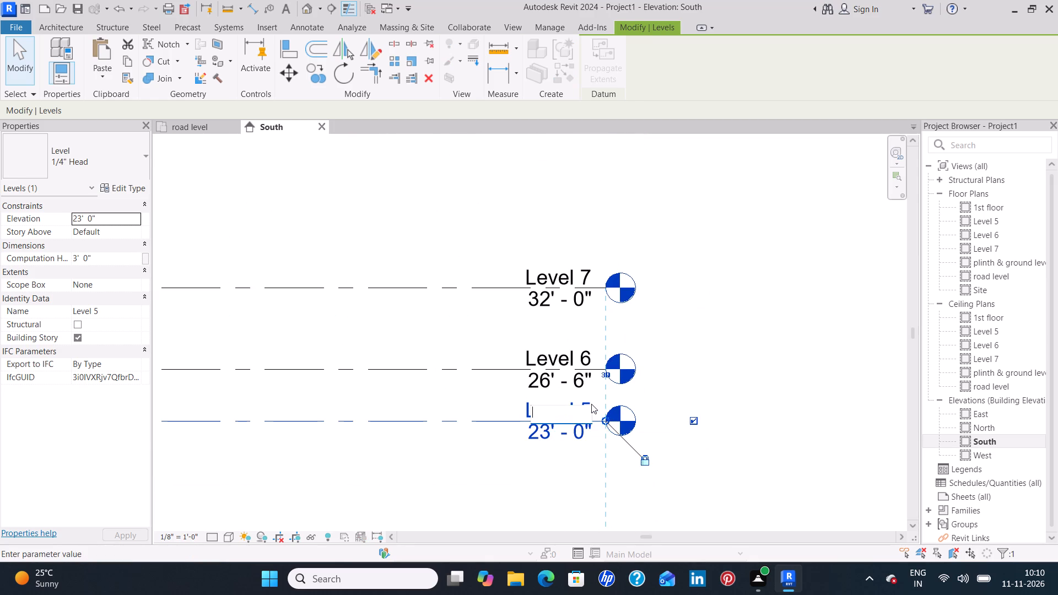
text(2nd floor)
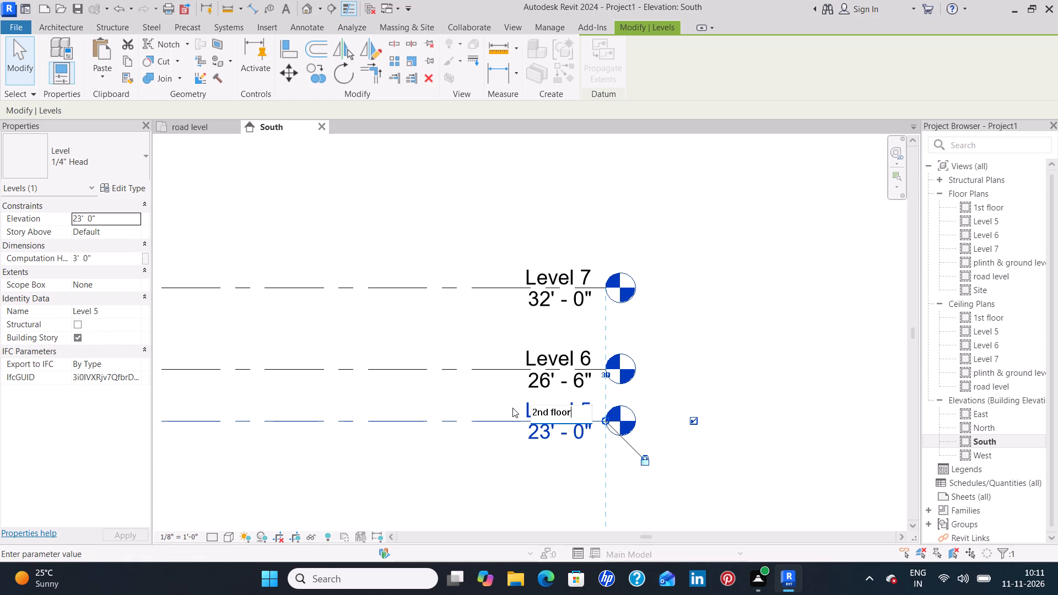
click(503, 408)
Rename Level 6 as "paraitte wall".
click(533, 347)
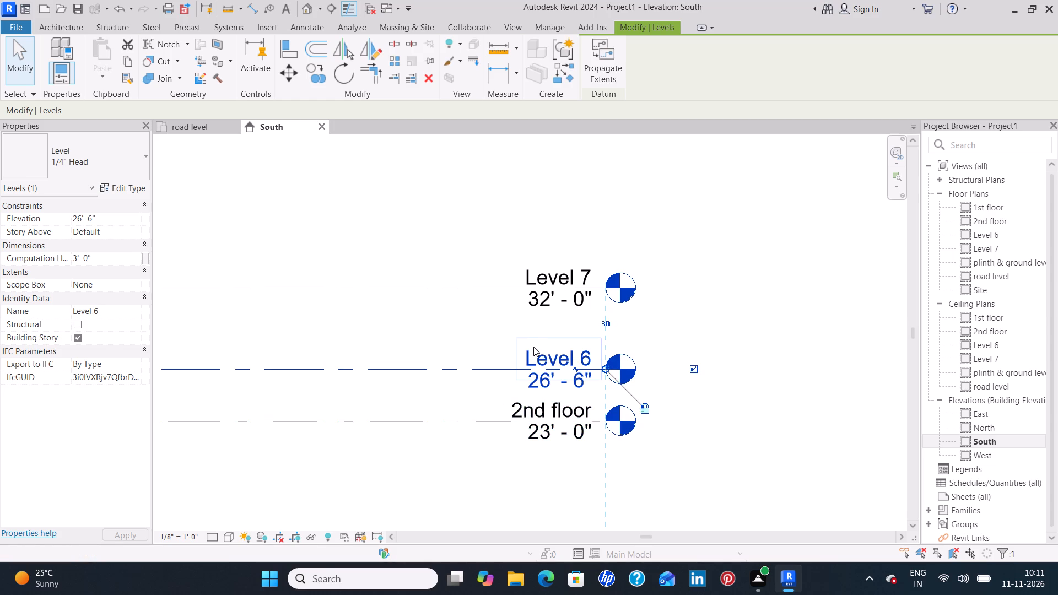
double_click(533, 347)
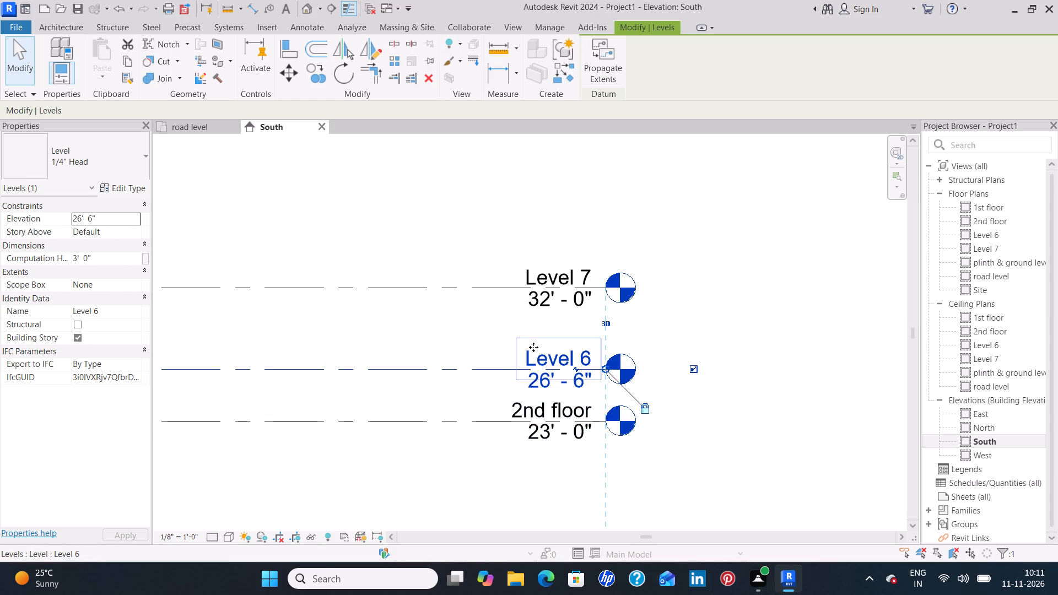
click(538, 353)
key(BackSpace)
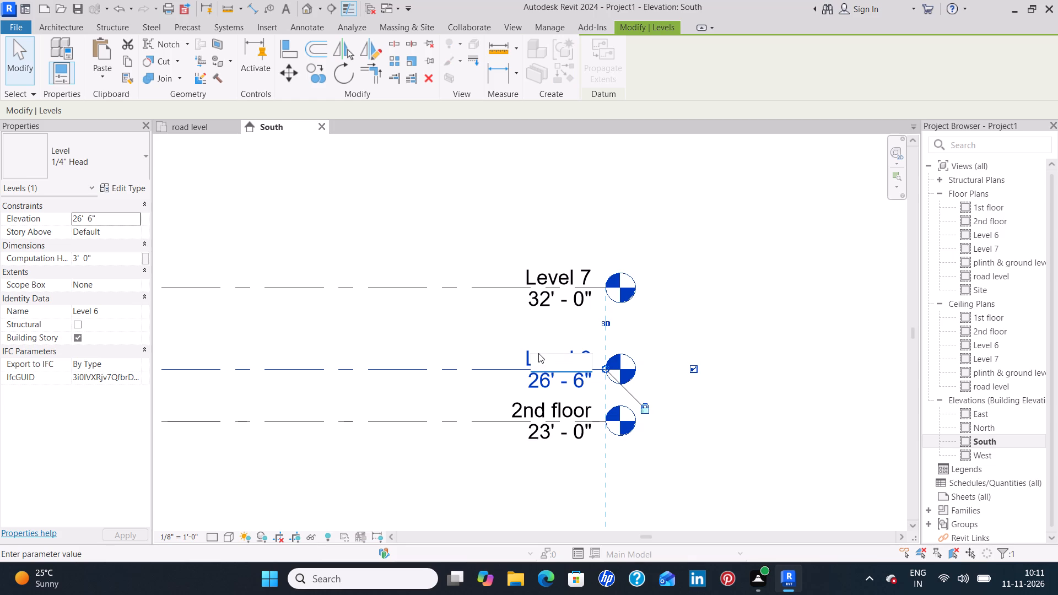
text(para)
text(itte)
key(space)
text(wall)
click(508, 324)
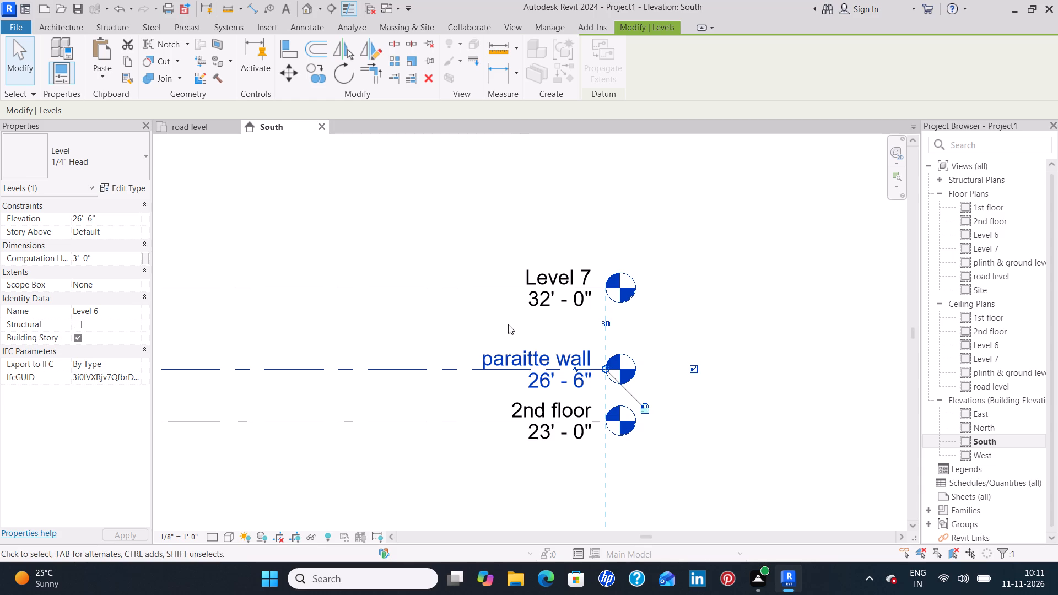
Rename Level 7 as "stair head room".
click(554, 276)
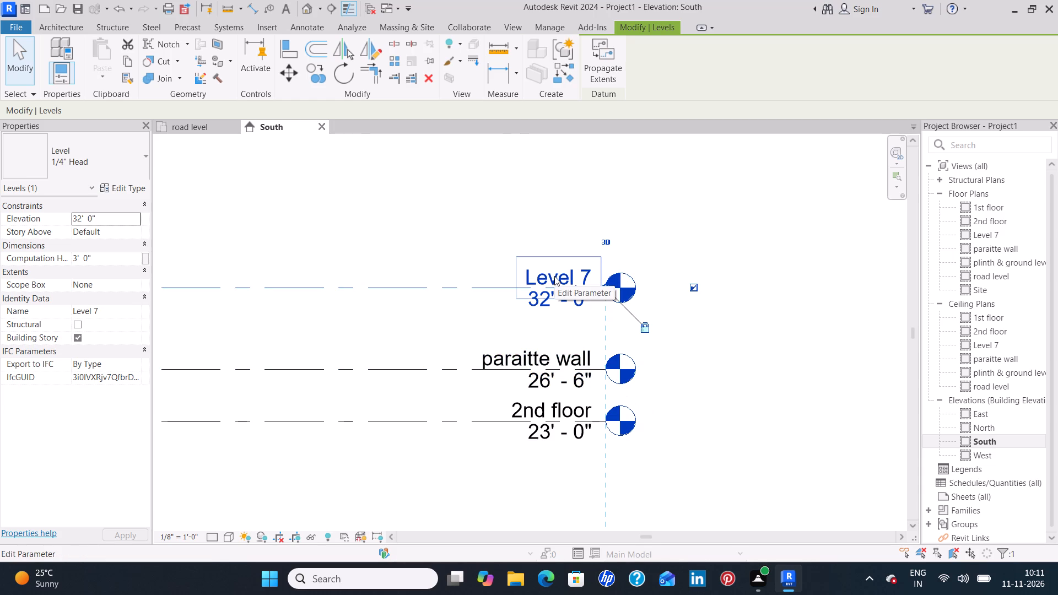
click(564, 268)
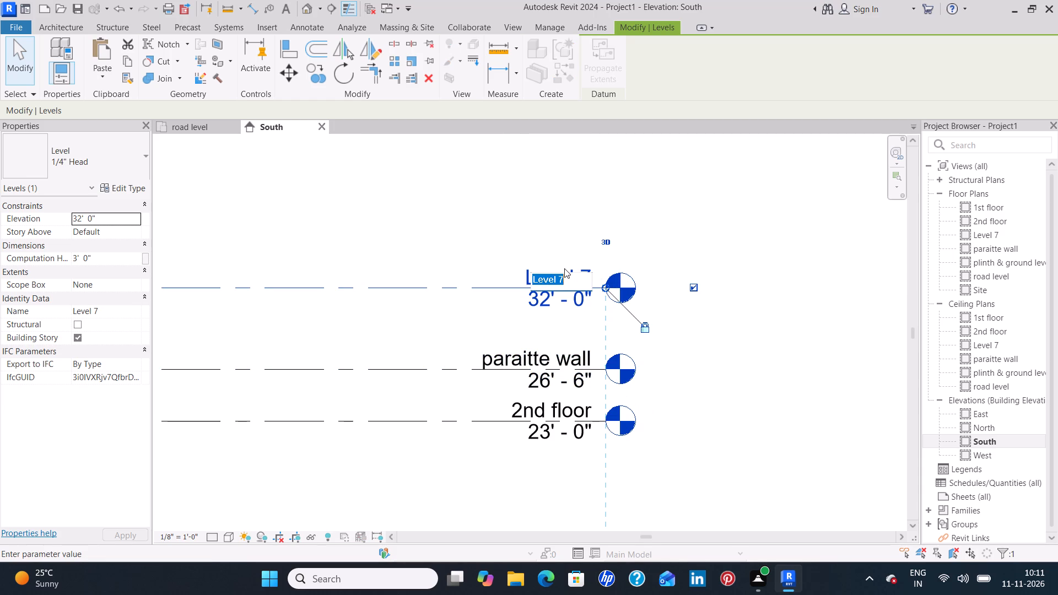
key(BackSpace)
text(stair head room)
key(space)
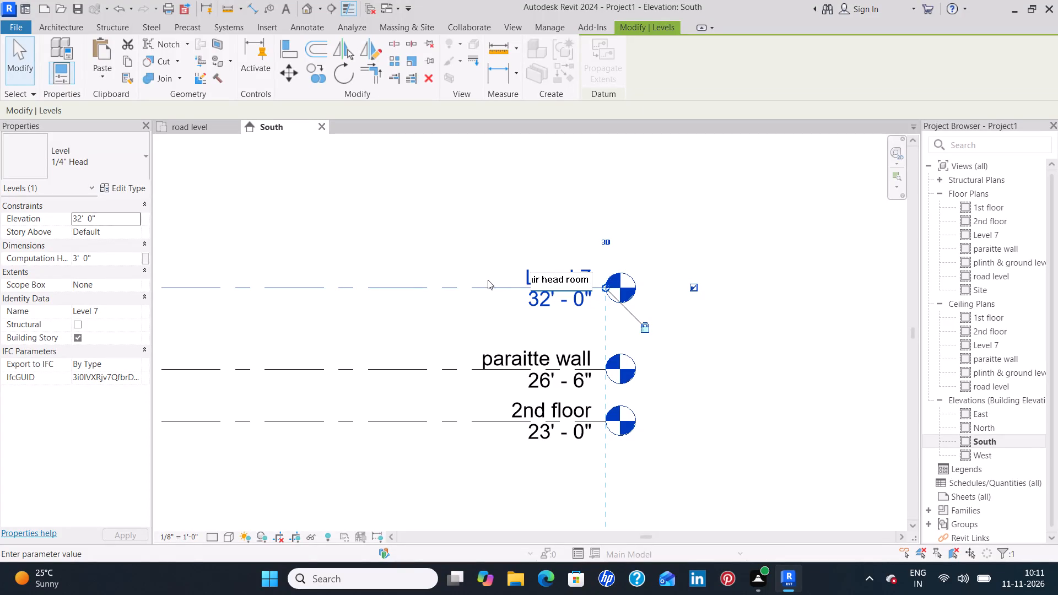
click(487, 282)
Open the plinth & ground level floor plan view.
scroll(397, 339, down, 7)
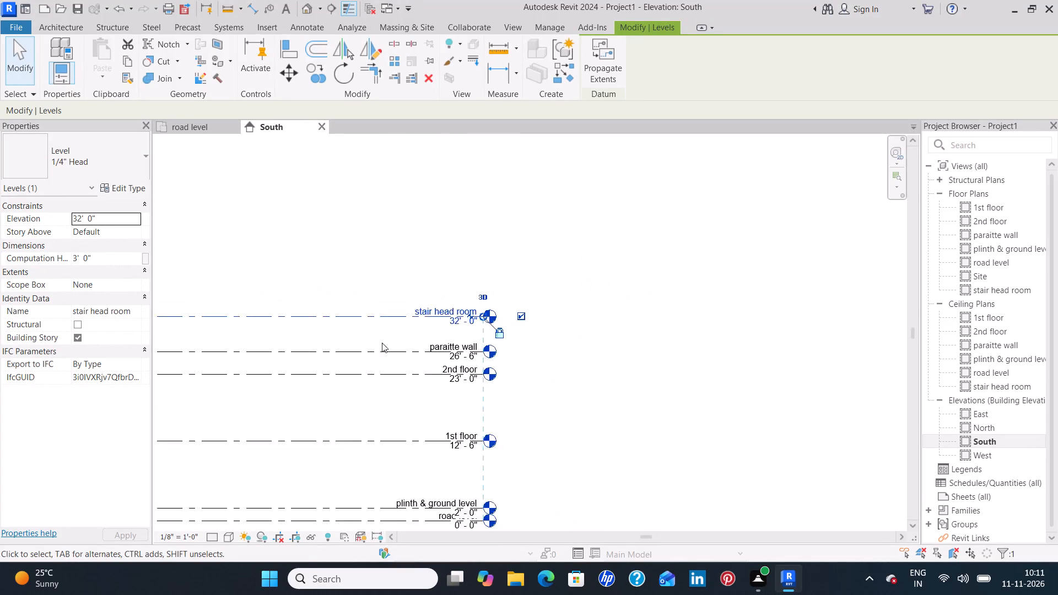
scroll(360, 365, down, 3)
middle_drag(355, 371, 613, 335)
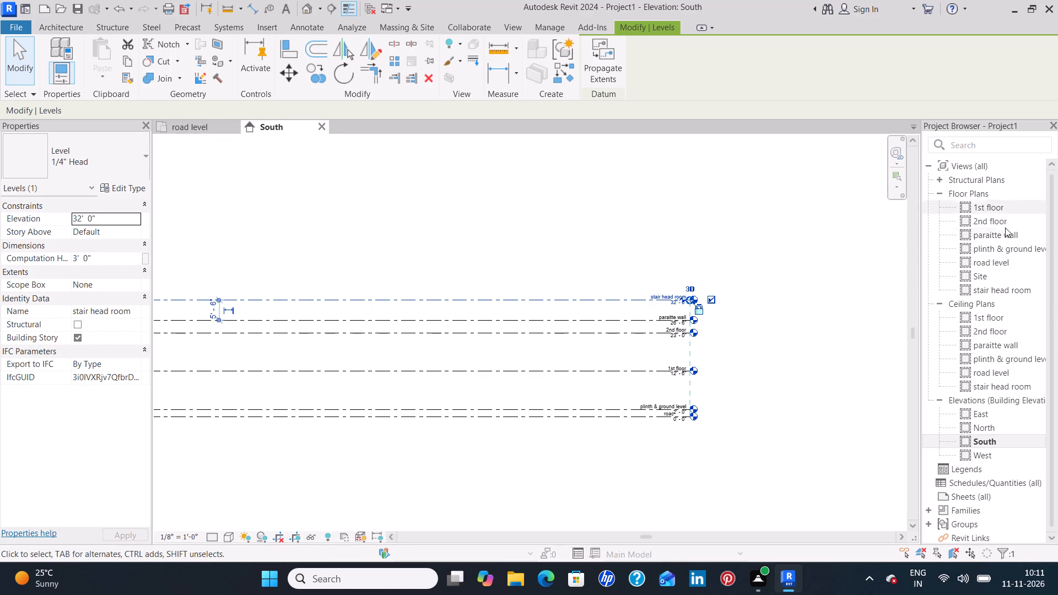
double_click(1031, 250)
Import the image 11.11.jpeg from the Desktop and place it beside the west elevation marker, outside the four markers.
scroll(641, 337, up, 1)
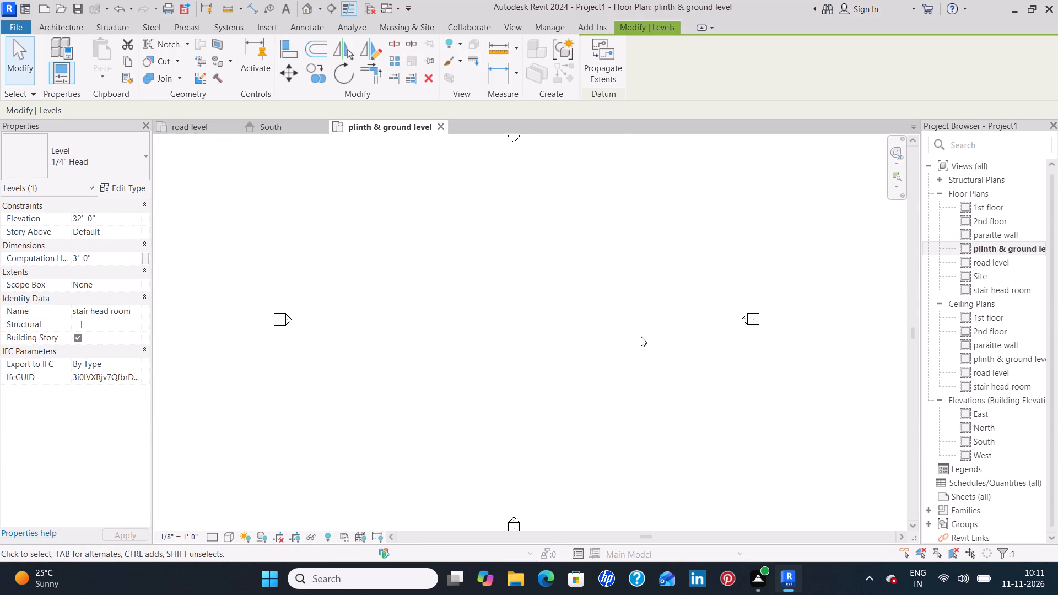
scroll(641, 333, down, 4)
middle_drag(664, 339, 787, 359)
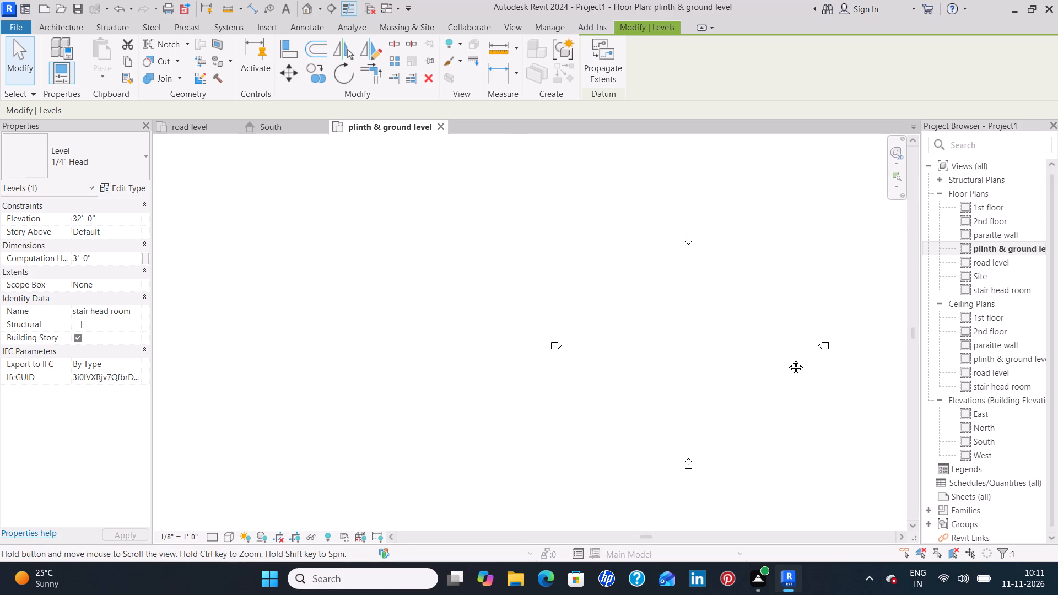
middle_drag(787, 359, 798, 359)
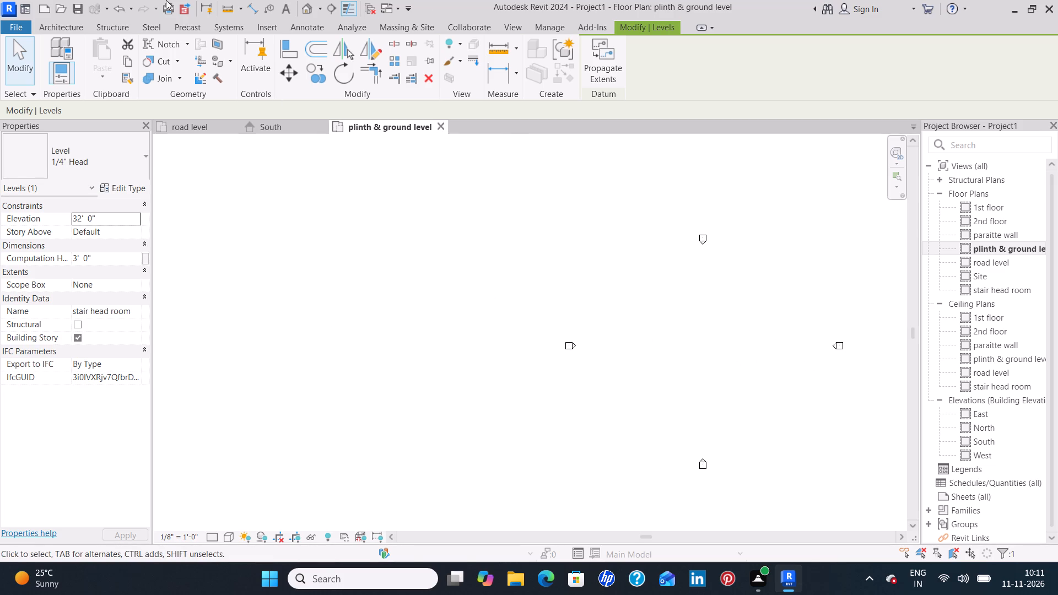
click(266, 24)
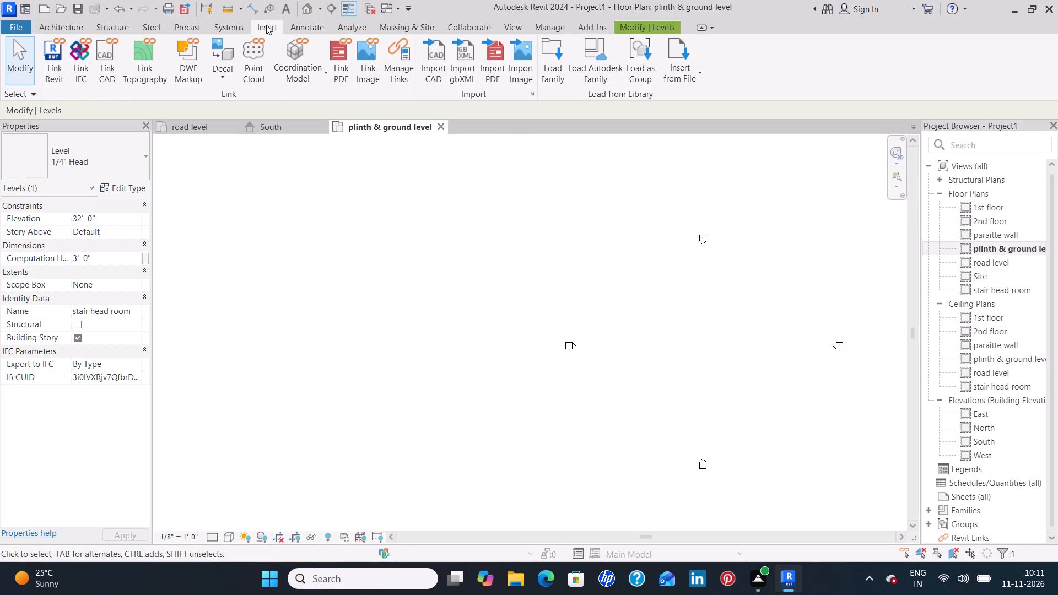
click(512, 60)
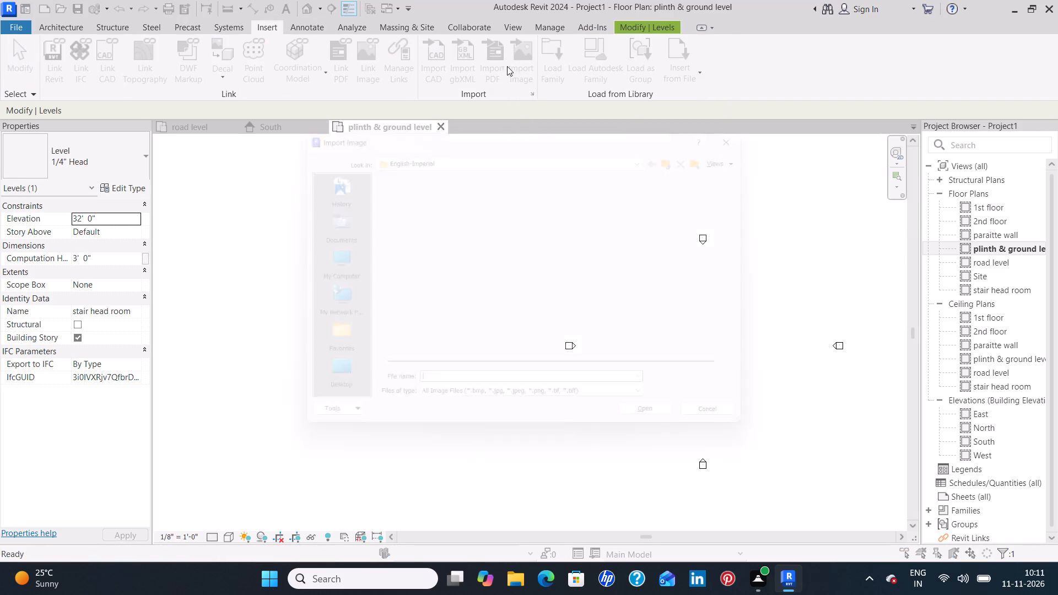
click(317, 381)
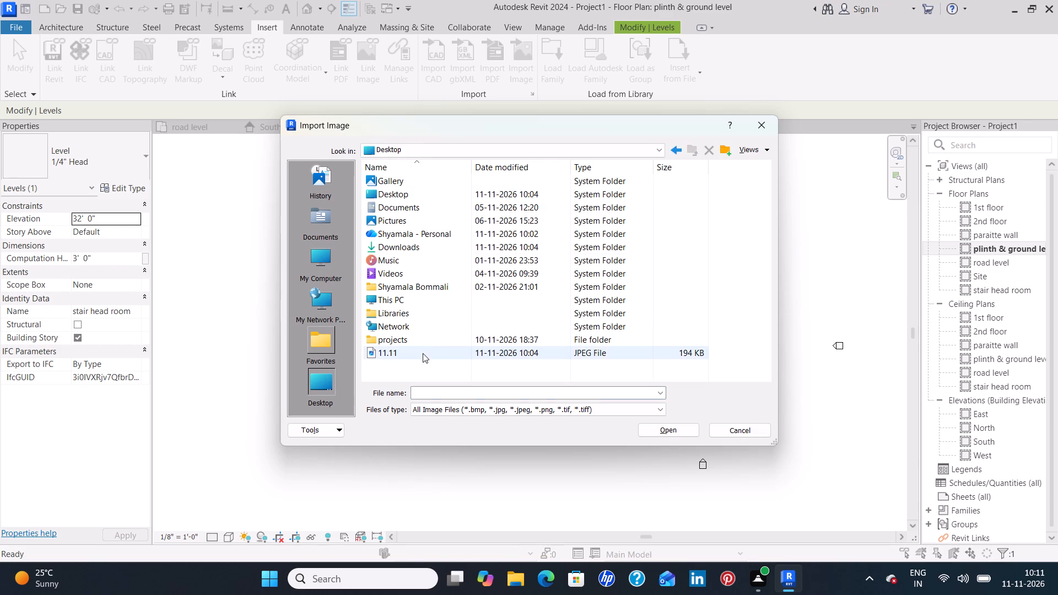
click(423, 353)
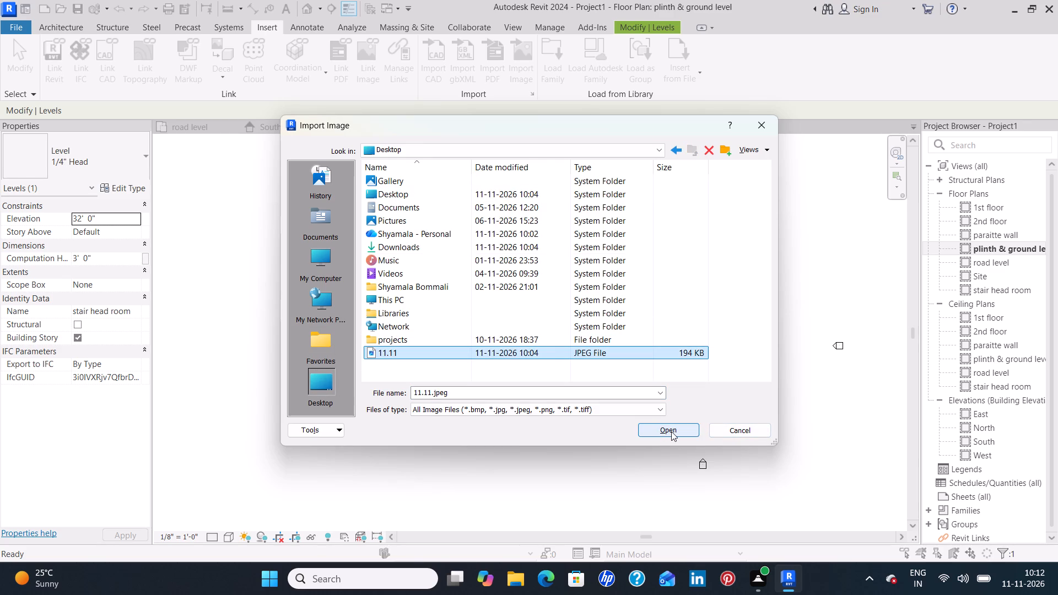
click(671, 431)
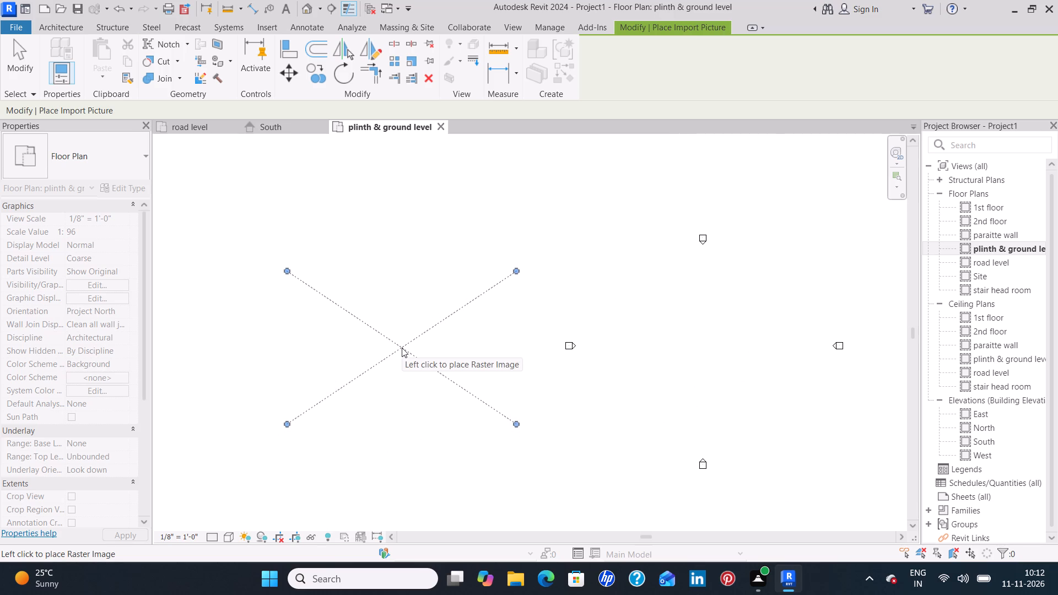
click(402, 348)
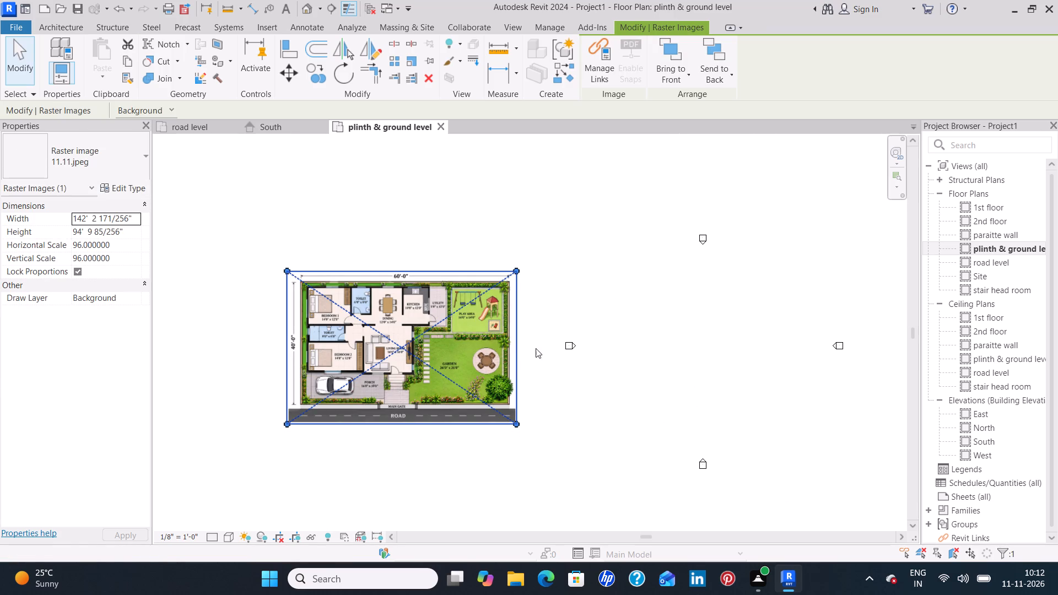
Enlarge the imported plan image proportionally to about 168 feet wide and 112 feet high.
scroll(482, 363, up, 4)
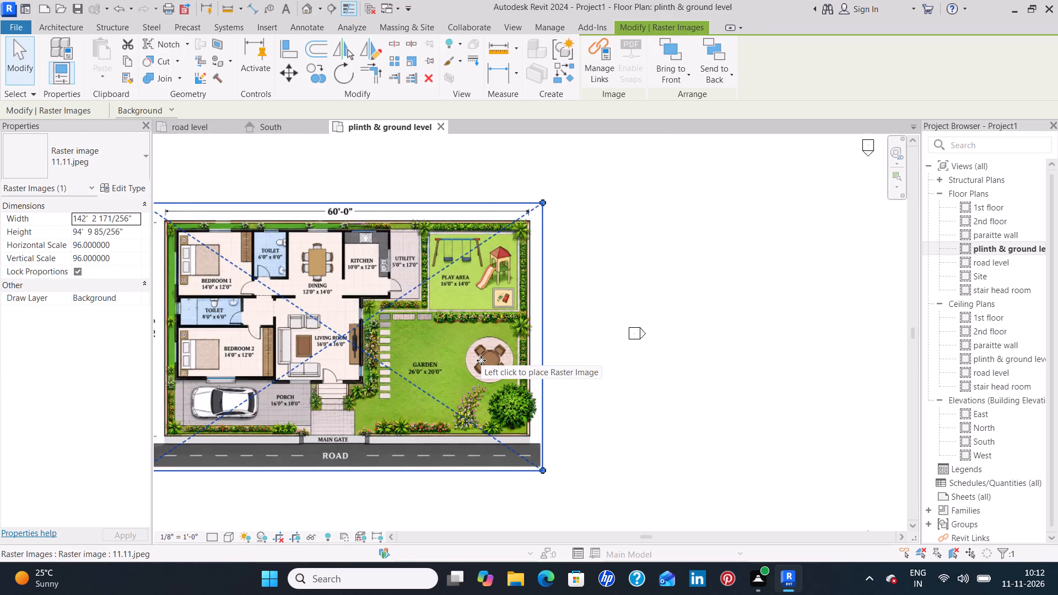
scroll(481, 360, down, 3)
drag(523, 432, 536, 474)
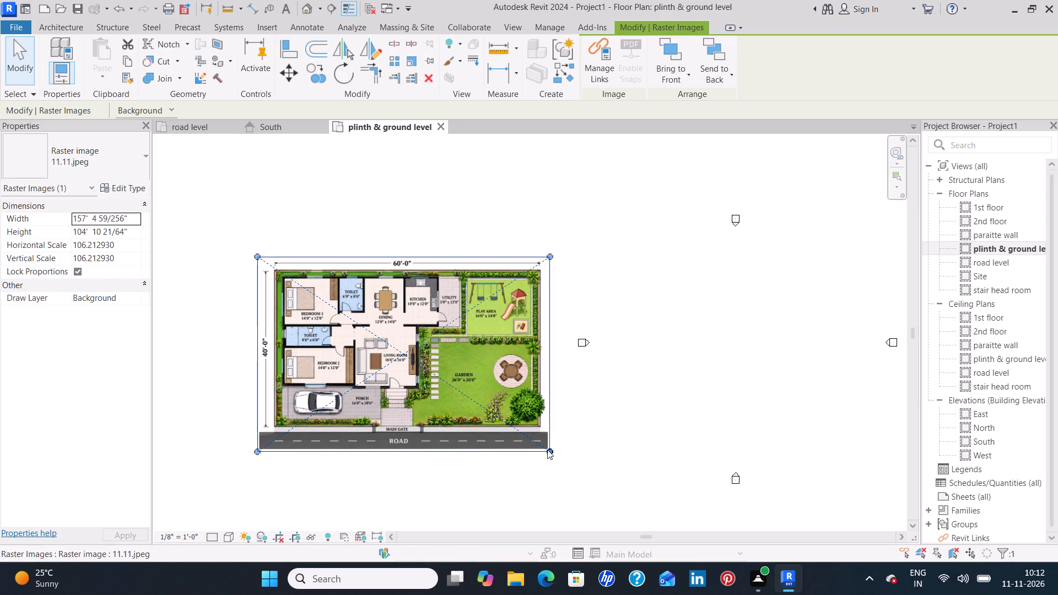
drag(549, 450, 560, 477)
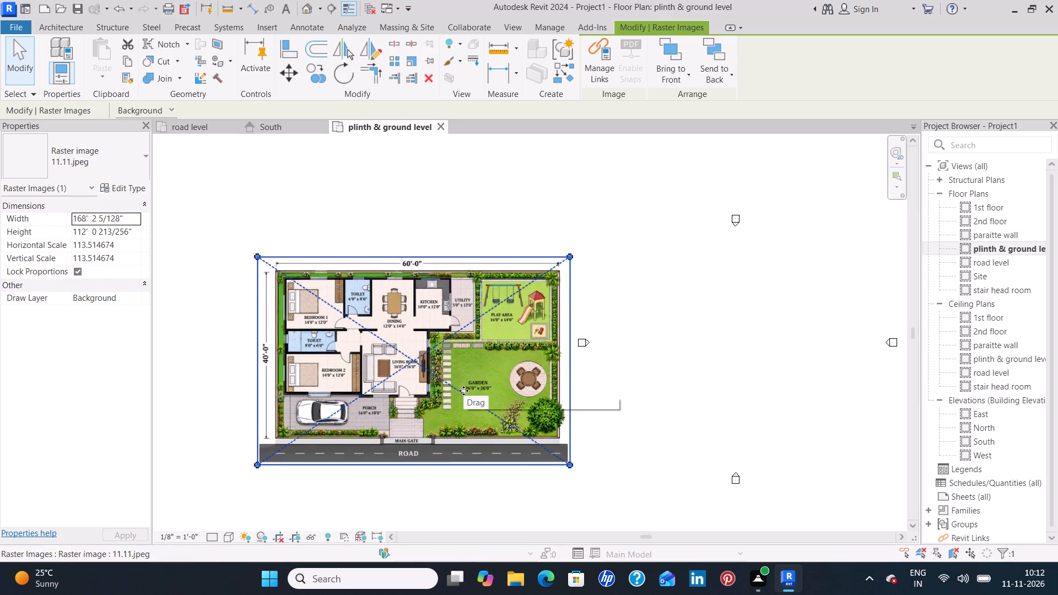
Move the enlarged plan image slightly north, keeping it beside the west elevation marker, and deselect it.
drag(463, 390, 461, 357)
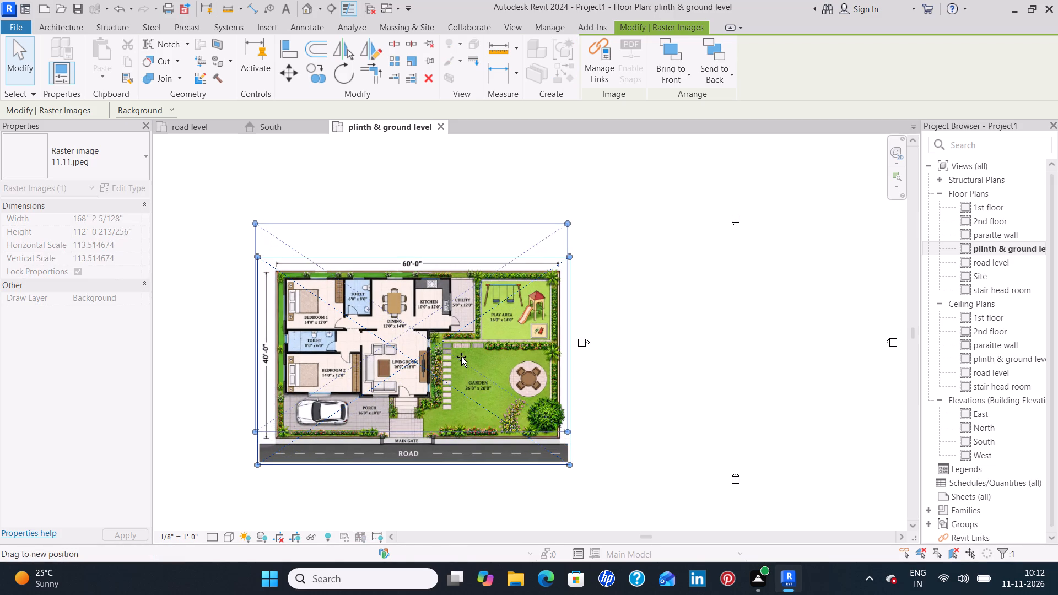
drag(461, 357, 466, 369)
scroll(390, 330, up, 3)
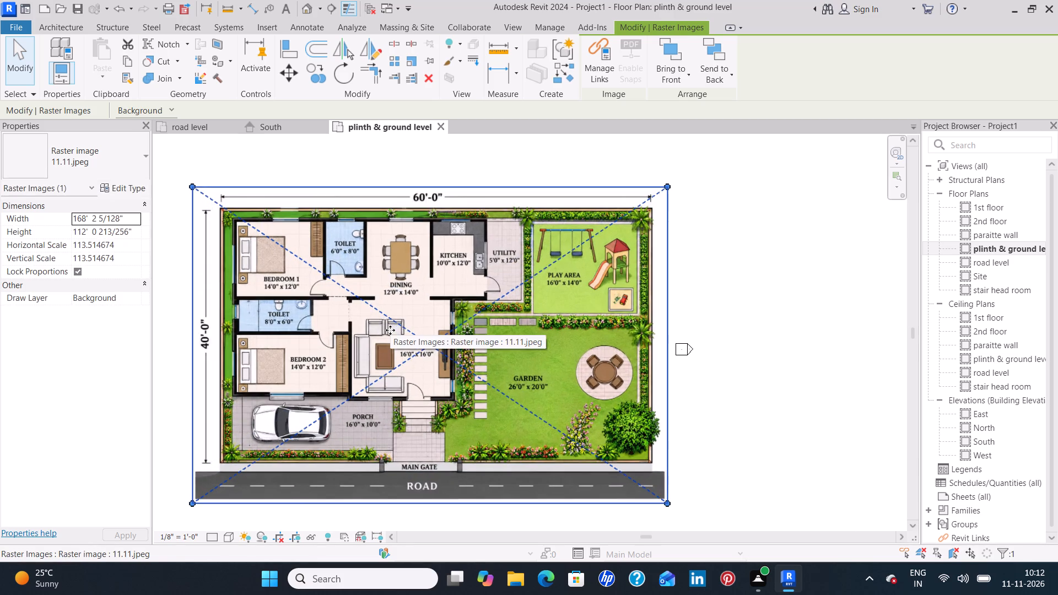
click(905, 386)
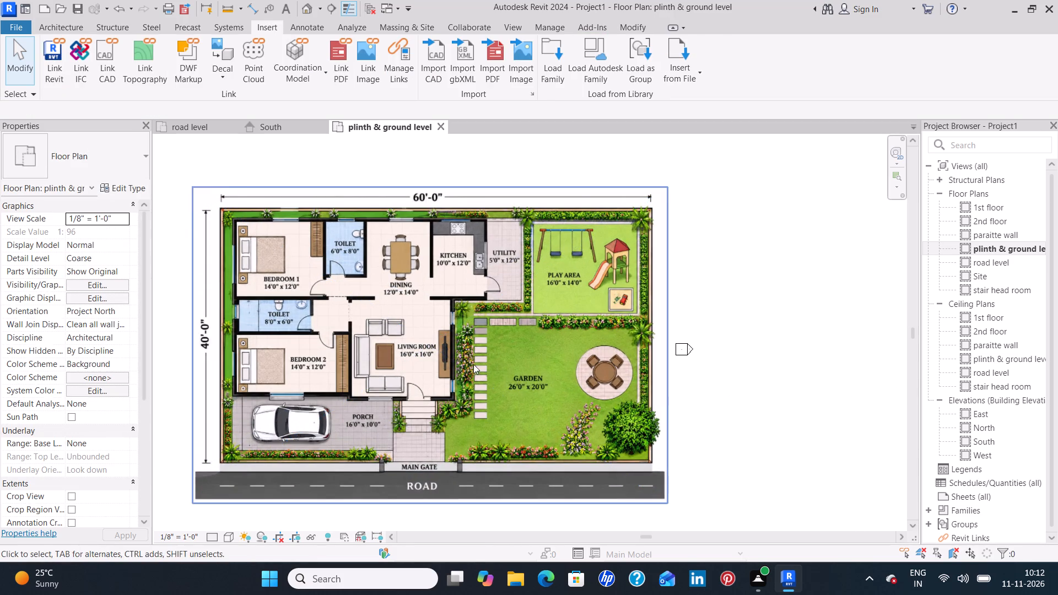
Examine the imported plan image's layout and the empty drawing area between the elevation markers.
scroll(473, 363, down, 2)
middle_drag(487, 348, 480, 344)
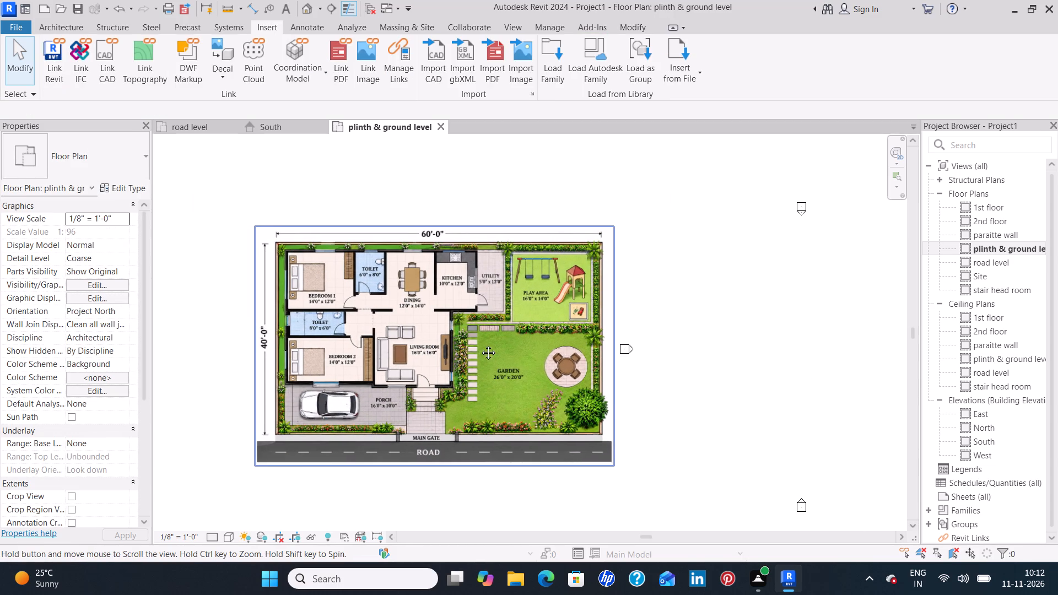
middle_drag(480, 344, 380, 333)
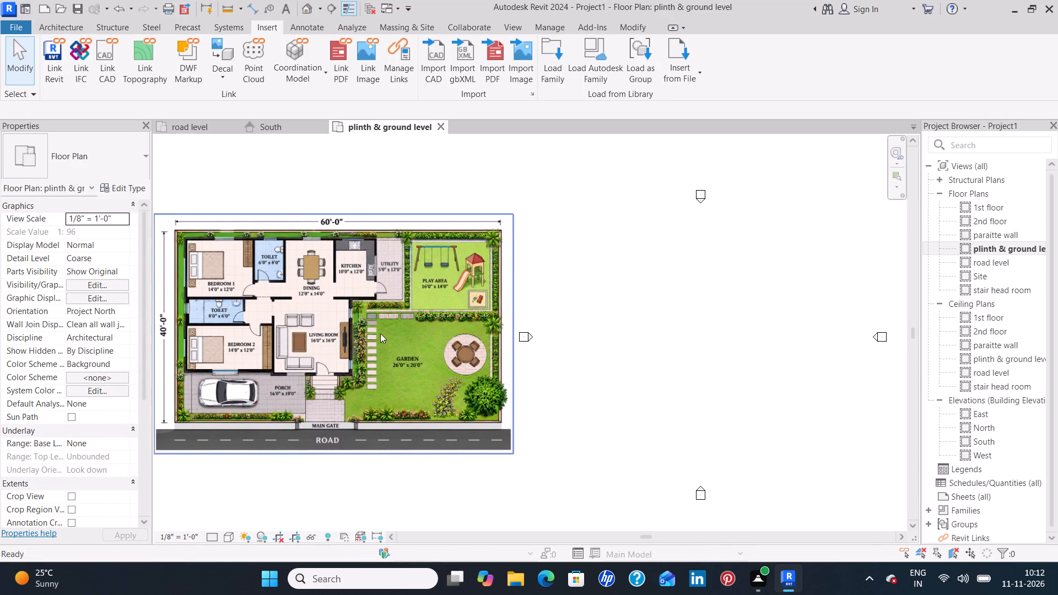
scroll(380, 333, up, 1)
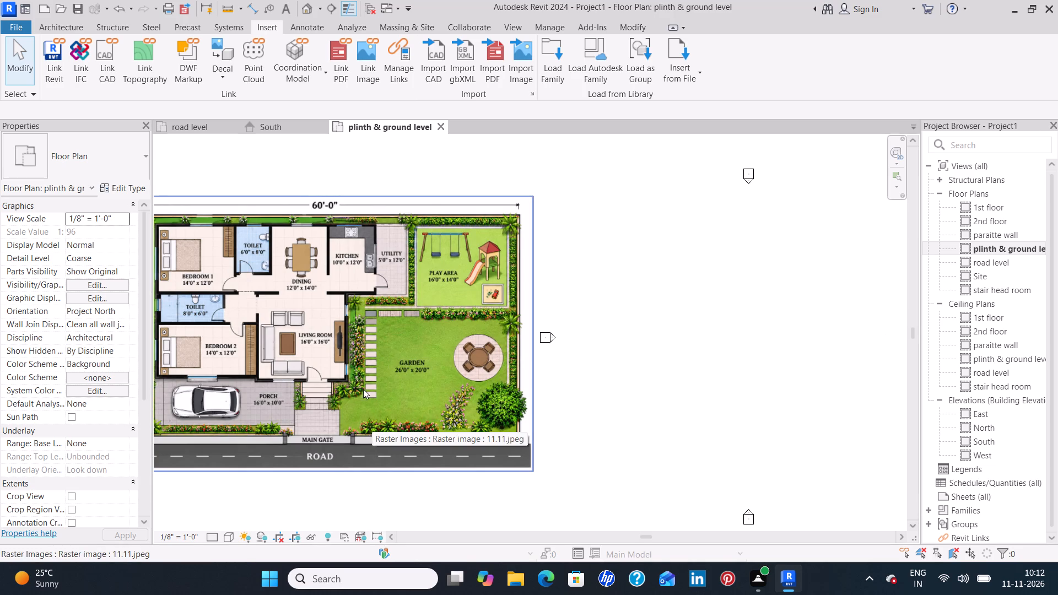
middle_drag(620, 399, 607, 398)
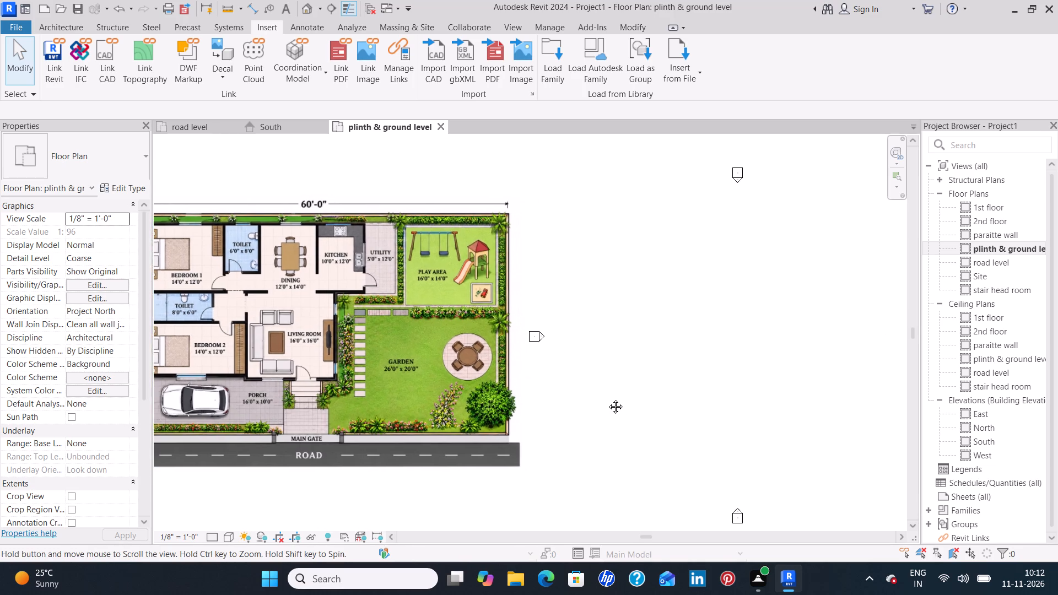
middle_drag(607, 398, 560, 394)
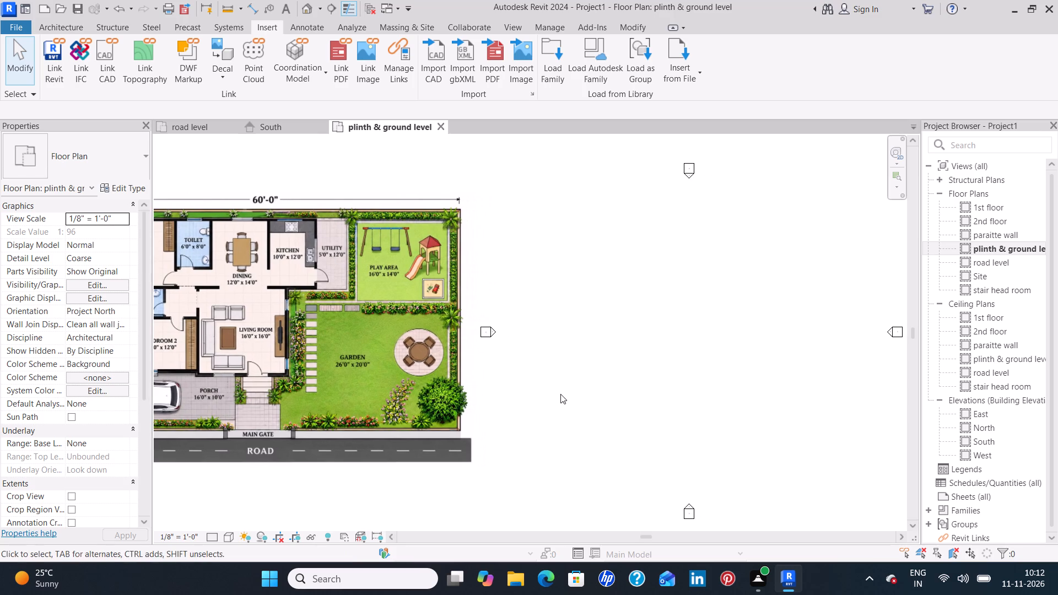
scroll(361, 297, down, 1)
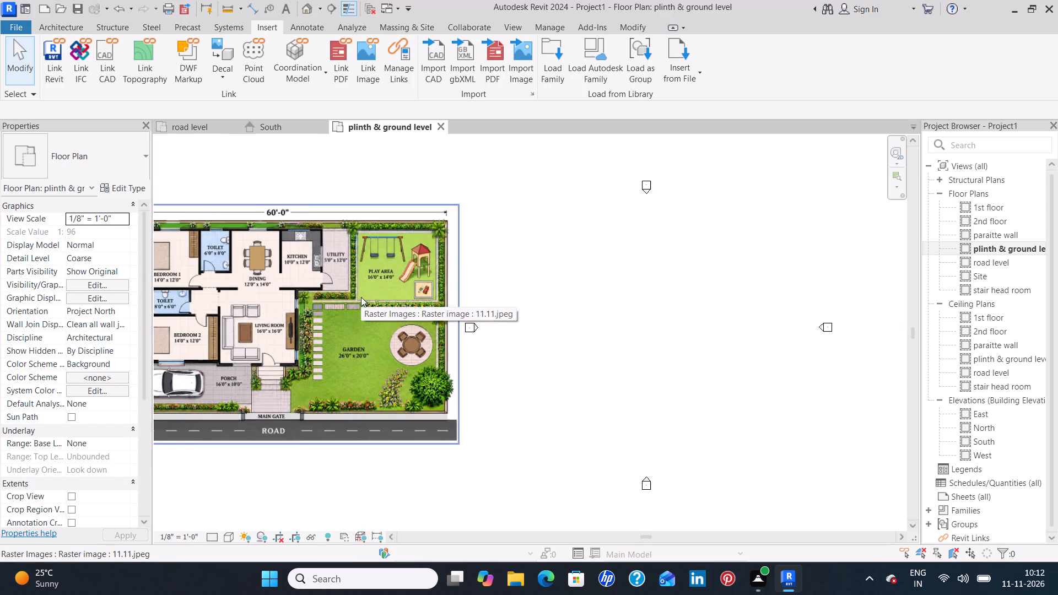
scroll(361, 297, down, 1)
scroll(490, 286, down, 2)
scroll(591, 284, up, 1)
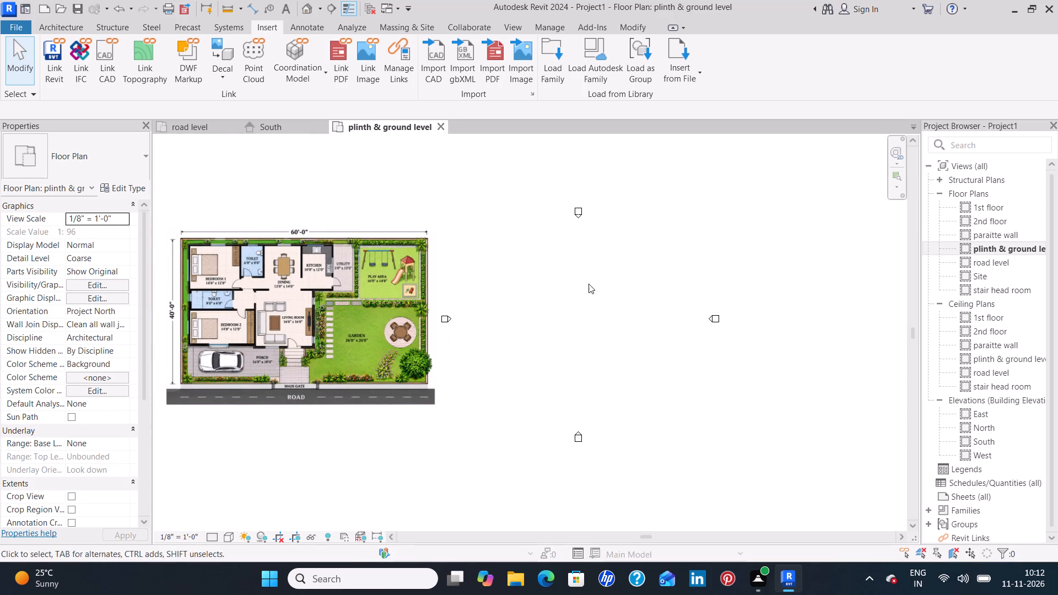
middle_drag(587, 284, 559, 335)
scroll(555, 338, up, 2)
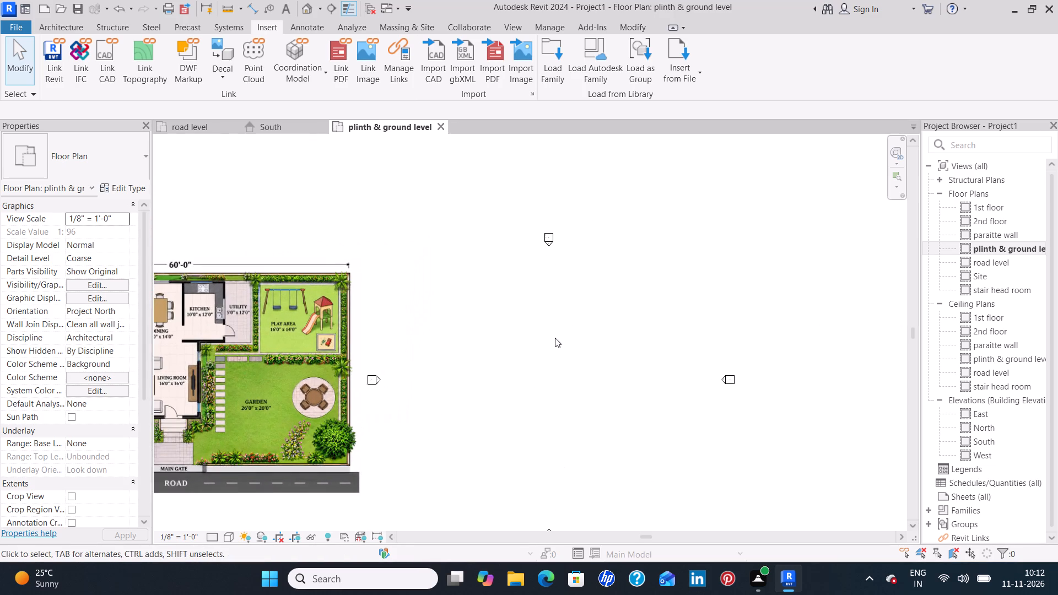
scroll(555, 338, up, 4)
middle_drag(558, 345, 456, 300)
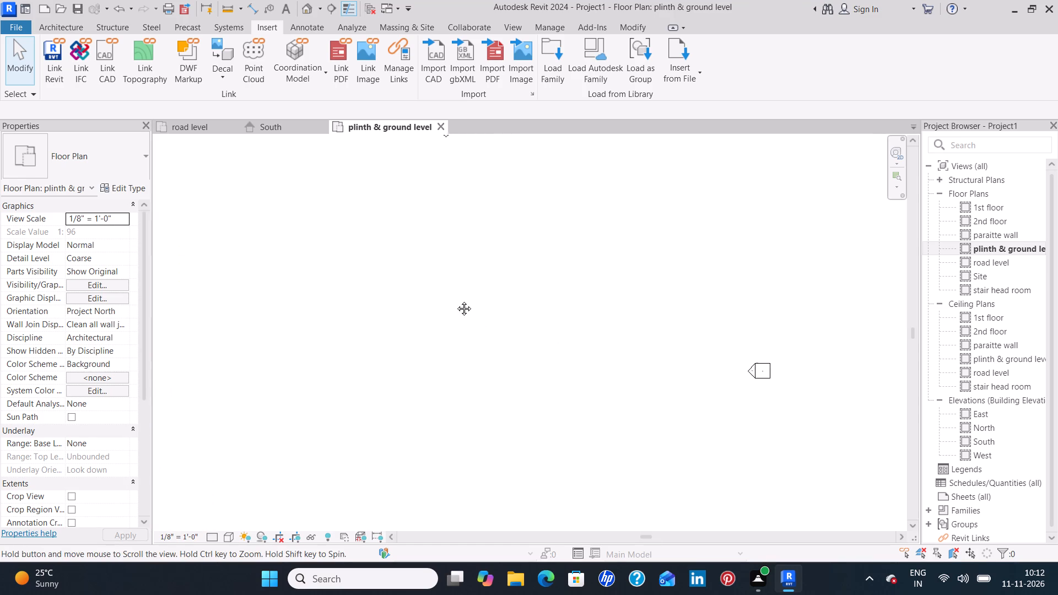
middle_drag(456, 300, 450, 290)
scroll(449, 272, down, 2)
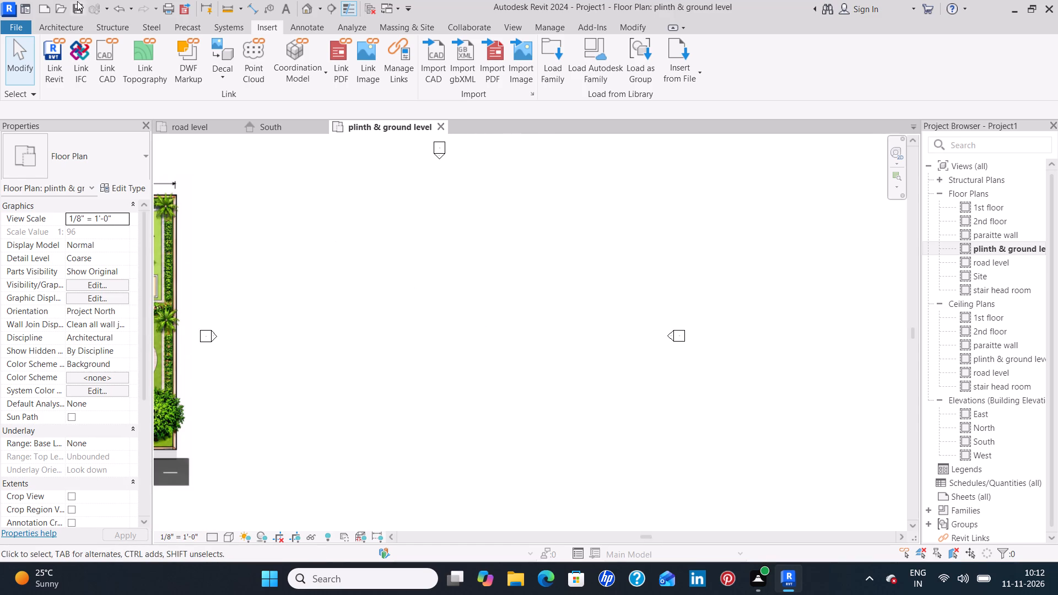
Start the Wall tool and duplicate the Generic - 8" basic wall type under the name Generic - 9".
click(81, 25)
scroll(428, 310, down, 7)
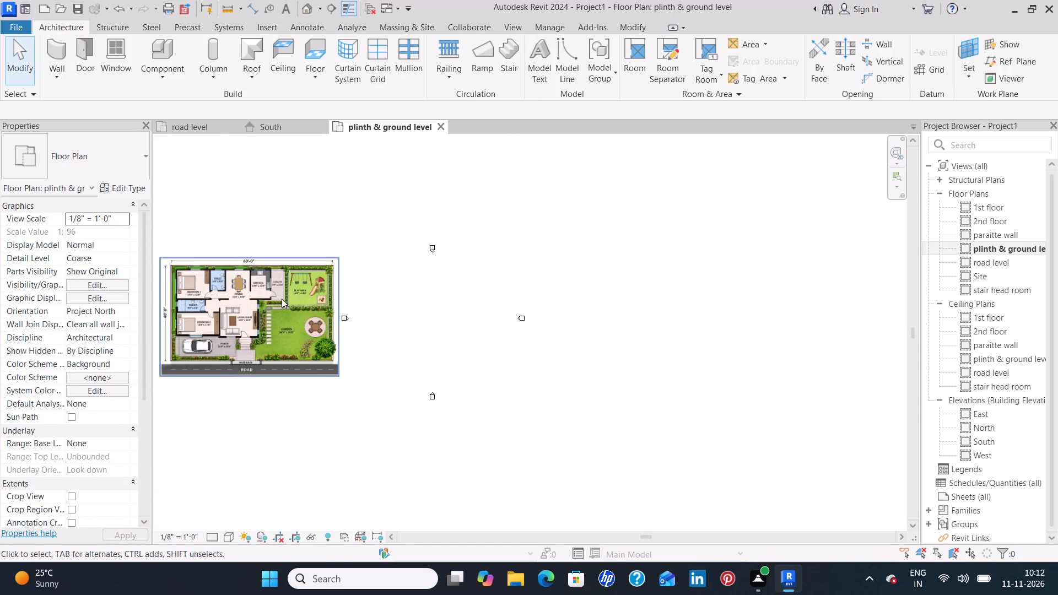
scroll(260, 292, up, 9)
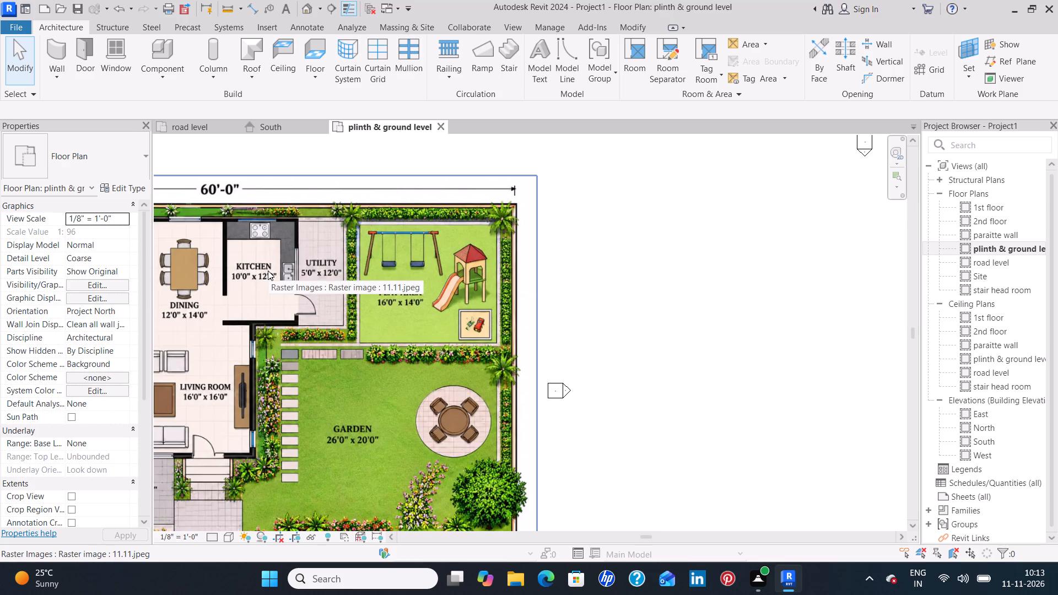
scroll(268, 271, down, 4)
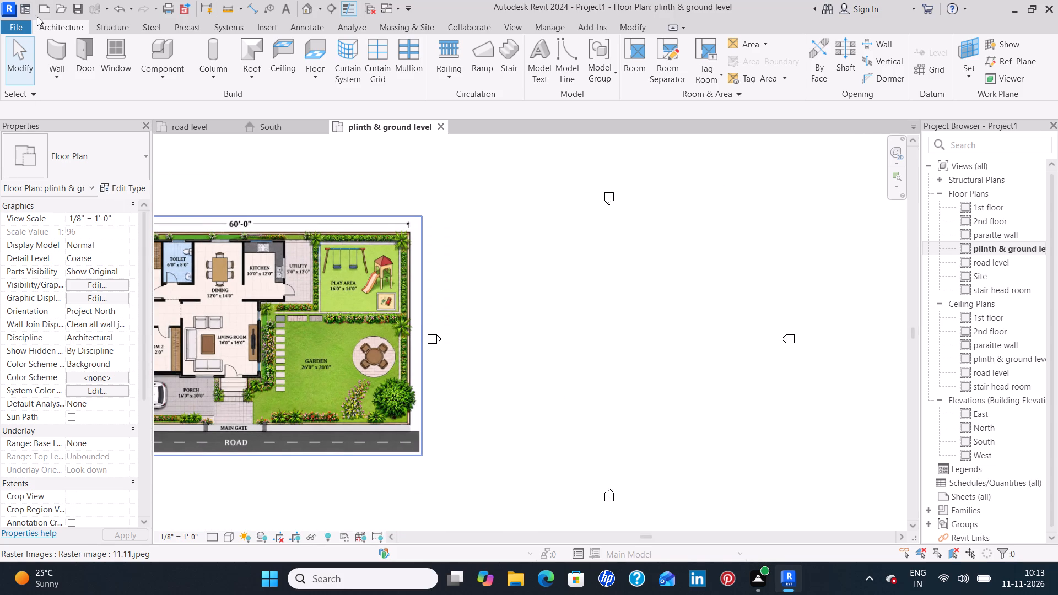
click(61, 50)
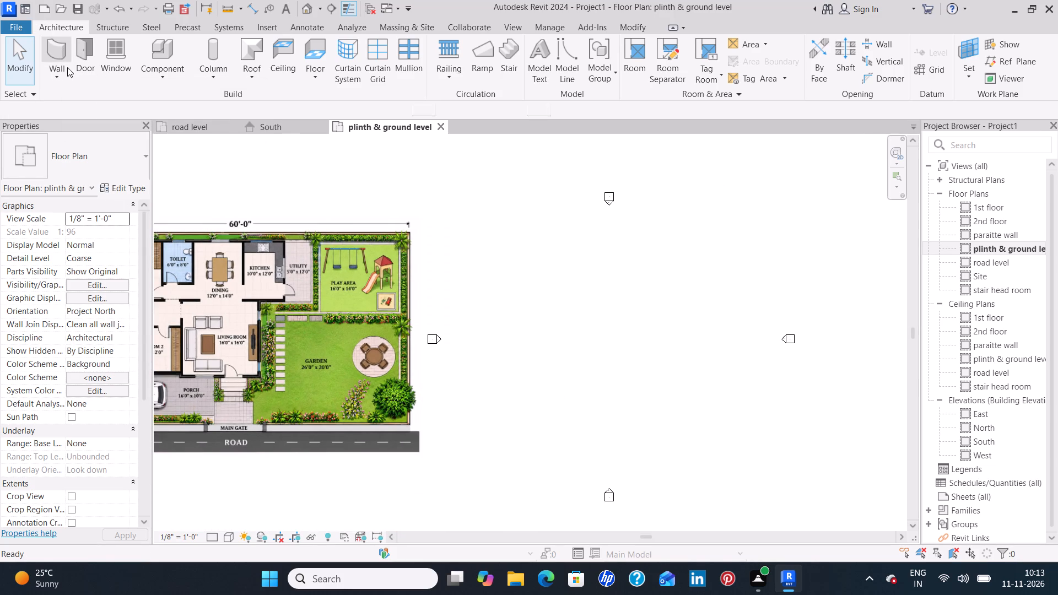
click(131, 160)
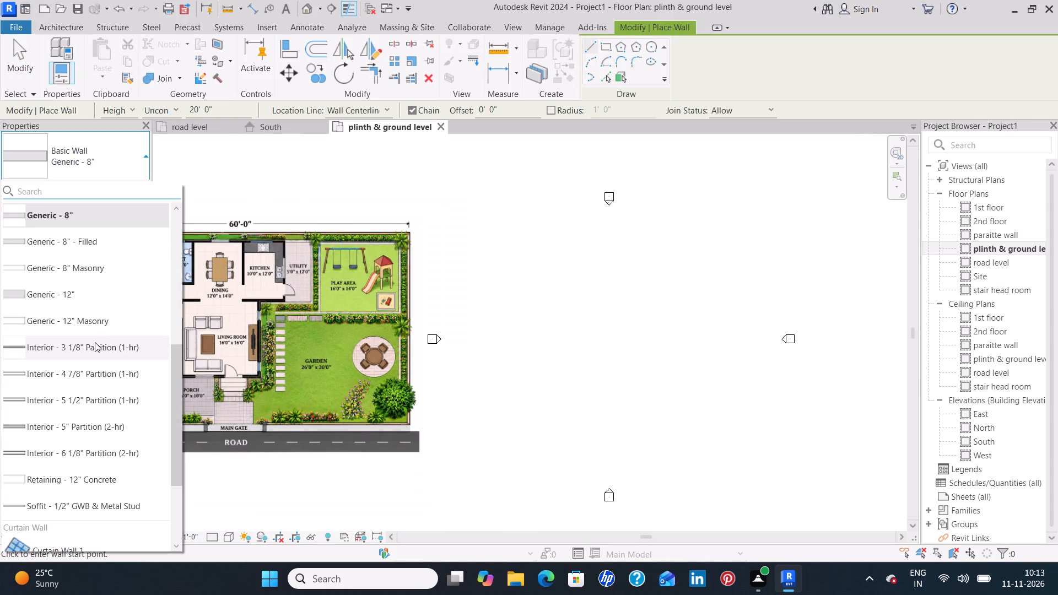
scroll(94, 343, down, 2)
scroll(94, 343, up, 4)
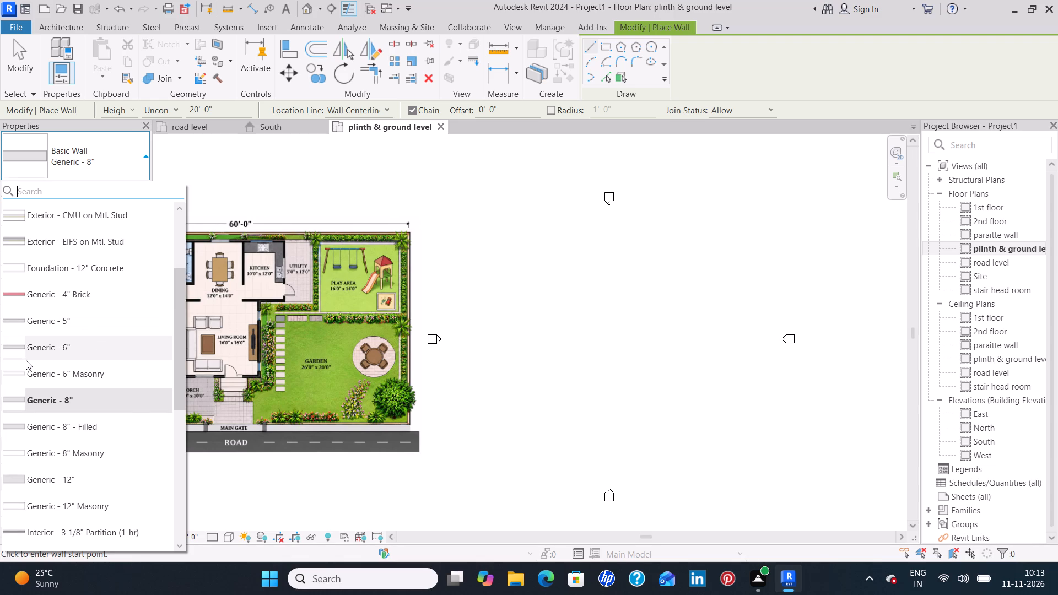
click(107, 162)
click(123, 187)
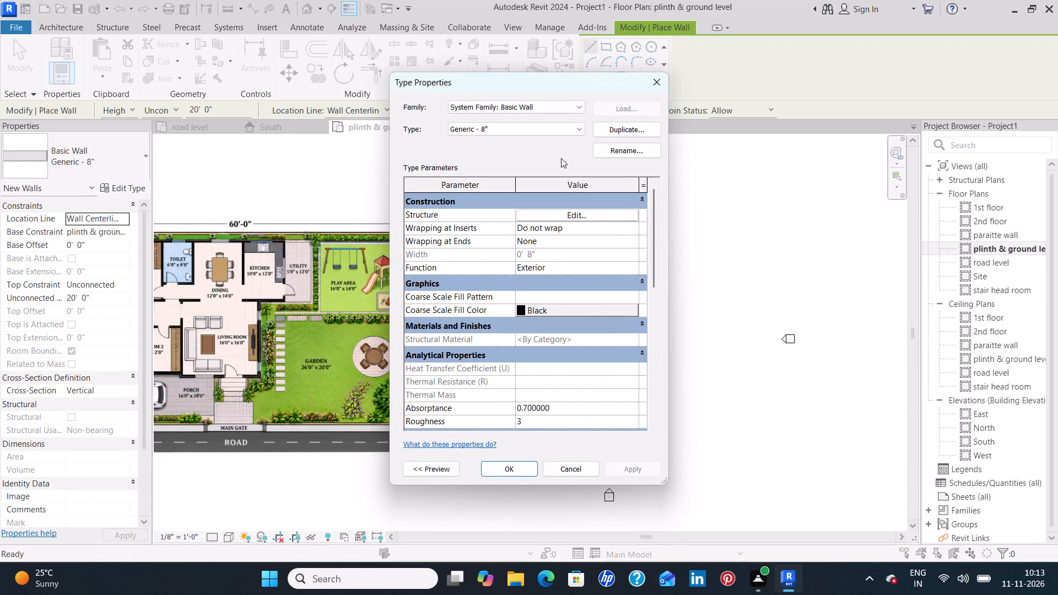
click(627, 127)
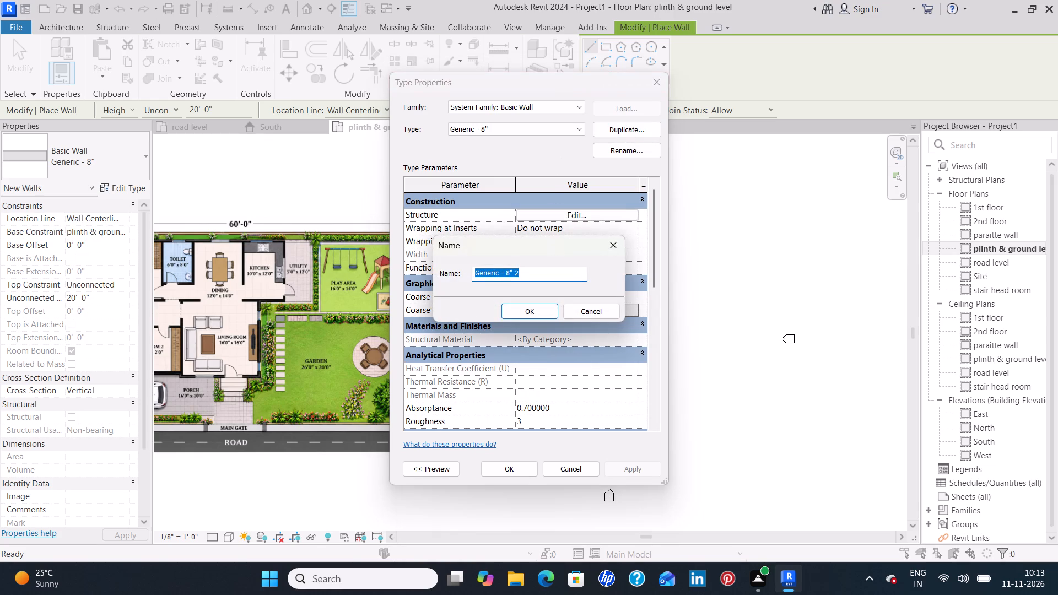
click(544, 269)
key(BackSpace)
key(BackSpace)
key(BackSpace)
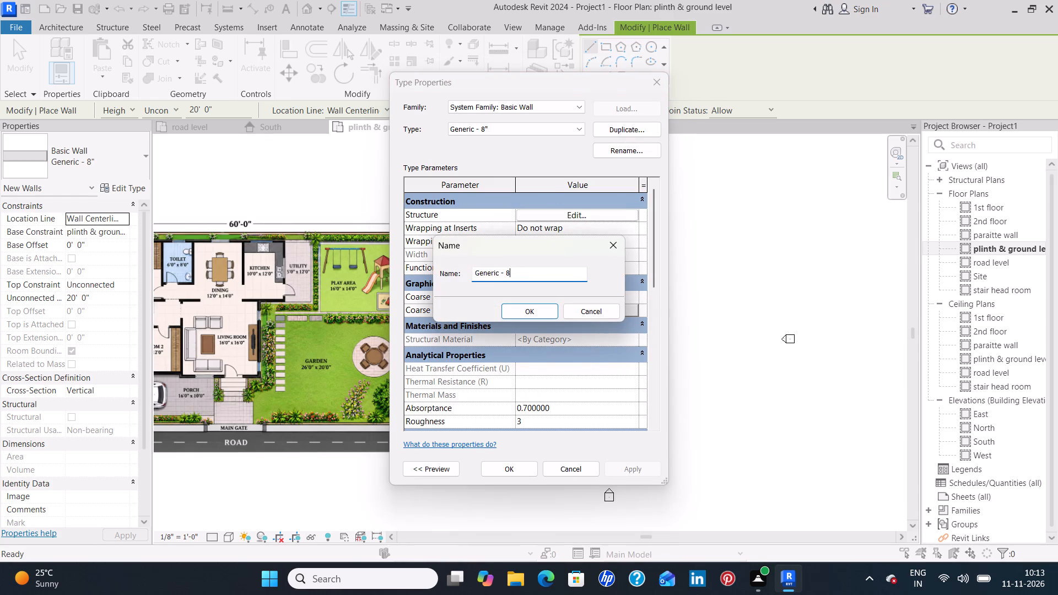
key(BackSpace)
text(9")
key(Return)
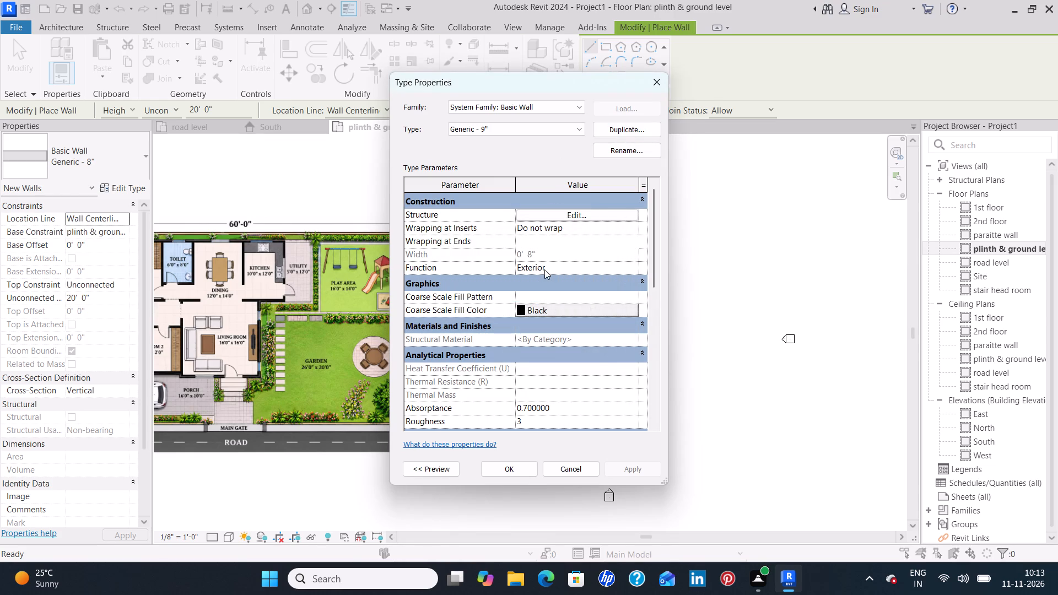
Set the structure layer of the Generic - 9" wall type to a thickness of 9" and apply it.
click(580, 213)
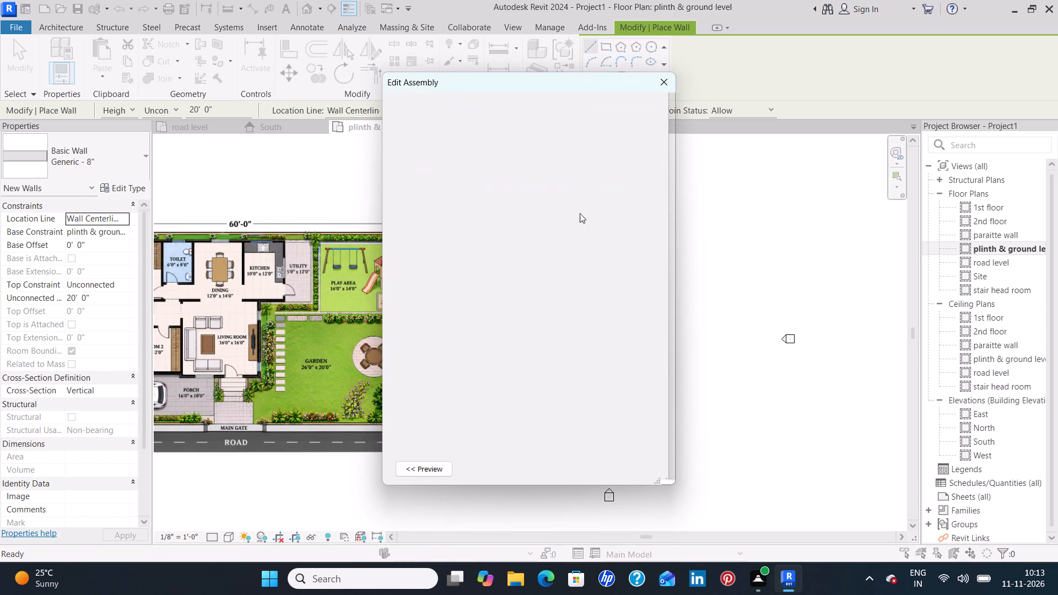
click(531, 221)
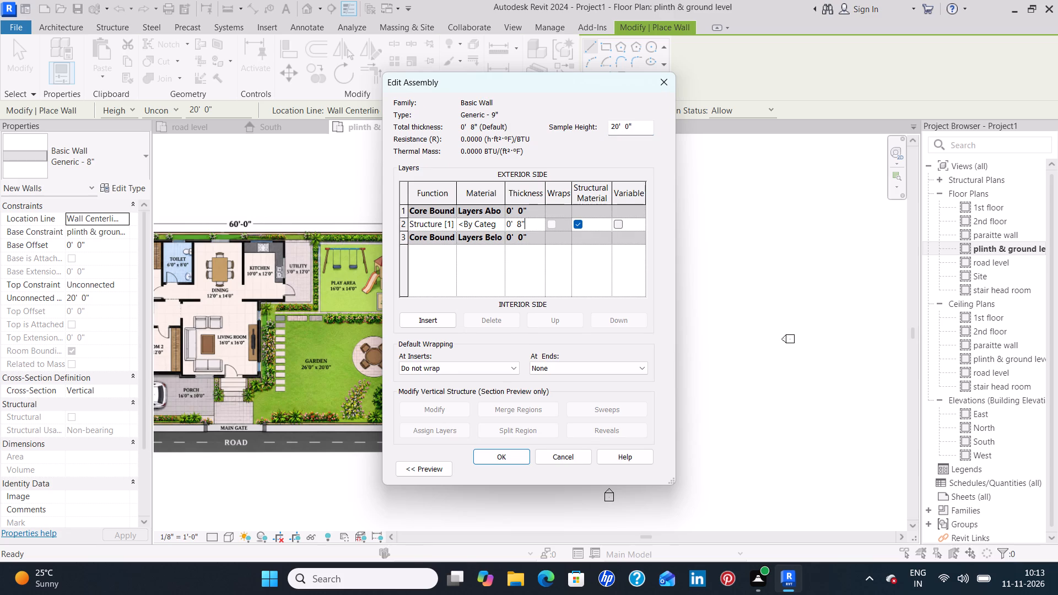
key(BackSpace)
key(BackSpace)
key(BackSpace)
key(BackSpace)
key(BackSpace)
key(BackSpace)
text(9")
key(Return)
click(512, 456)
click(627, 464)
click(521, 468)
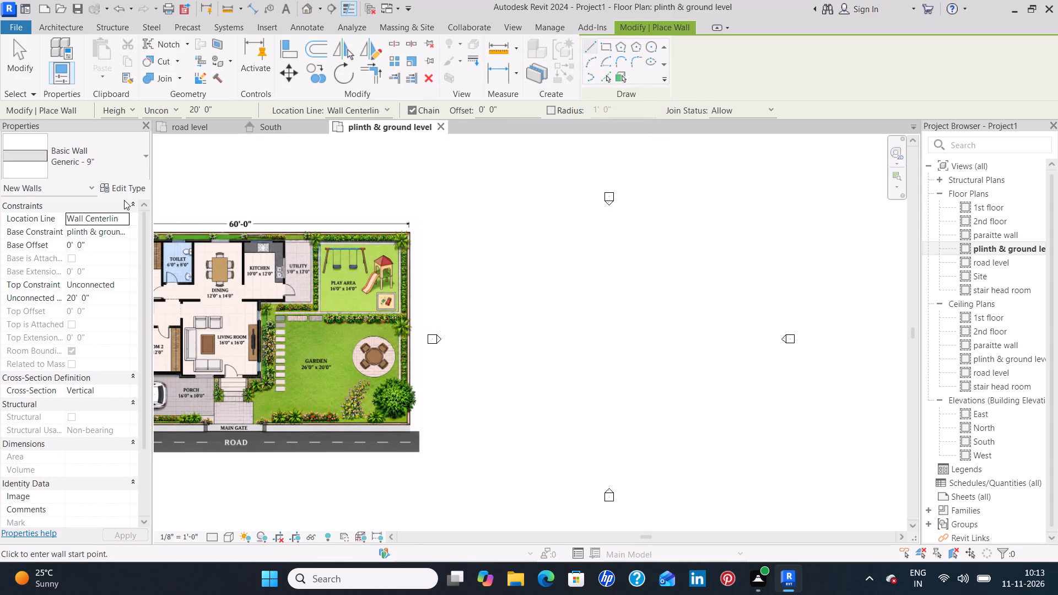
Duplicate the Generic - 9" wall type under the name Generic - 4.5".
click(129, 187)
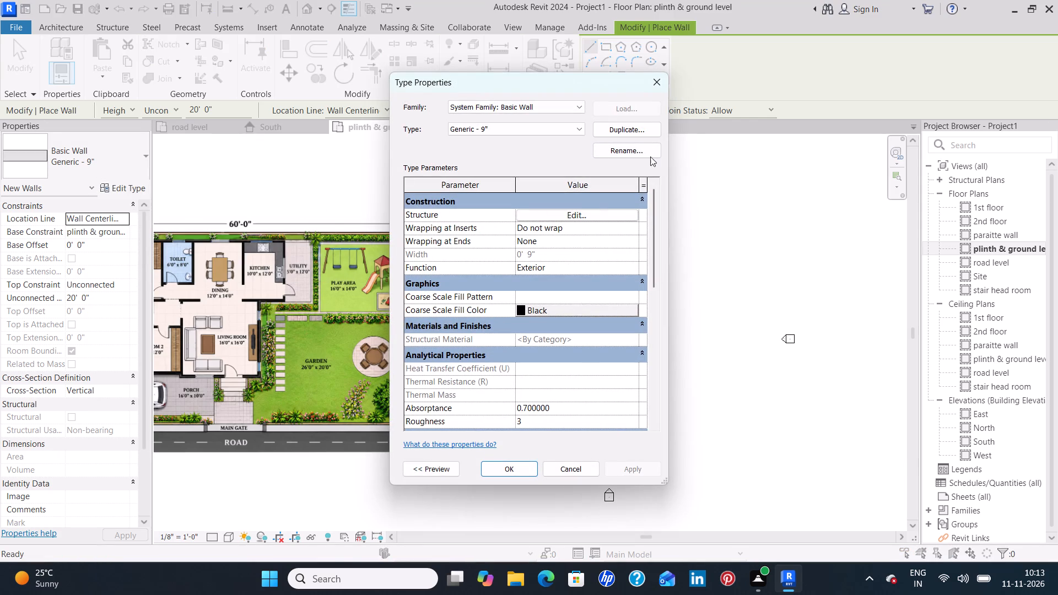
click(648, 128)
click(537, 272)
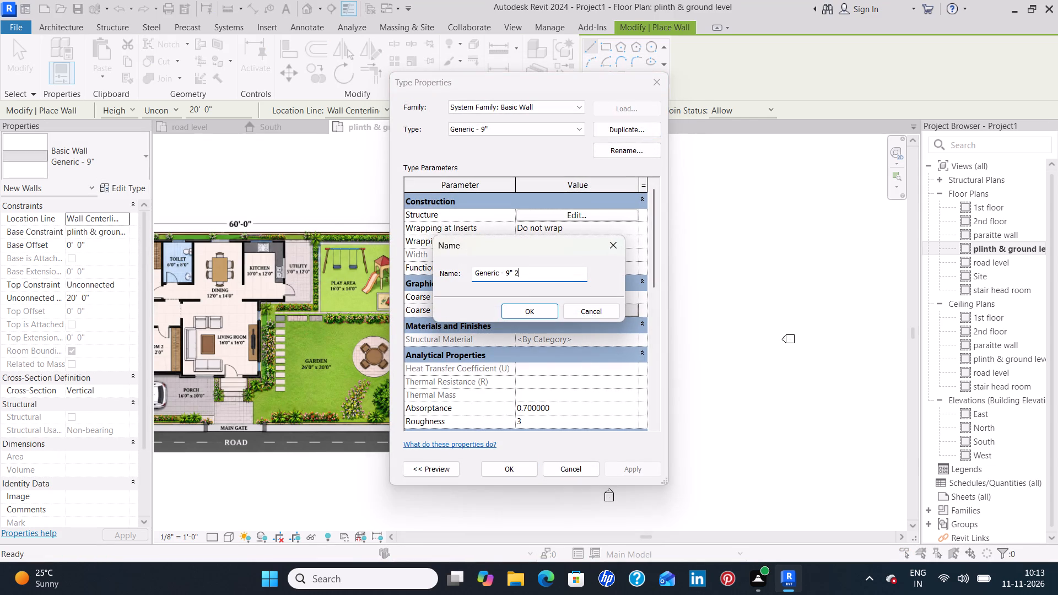
key(BackSpace)
key(BackSpace)
key(BackSpace)
key(BackSpace)
text(4.5")
key(Return)
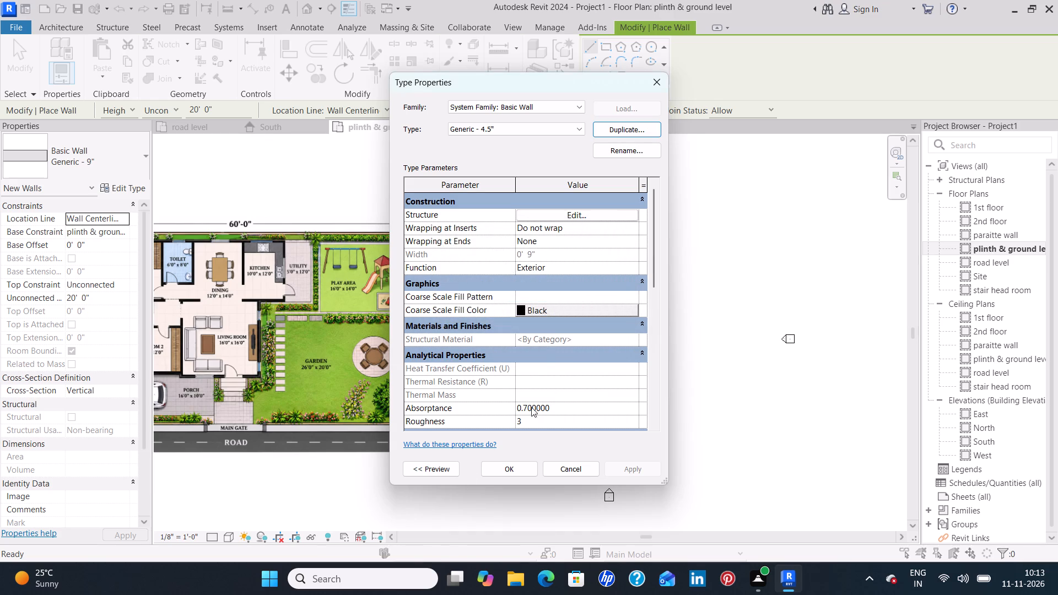
Set the structure layer of the Generic - 4.5" wall type to a thickness of 4.5" and apply it.
click(591, 215)
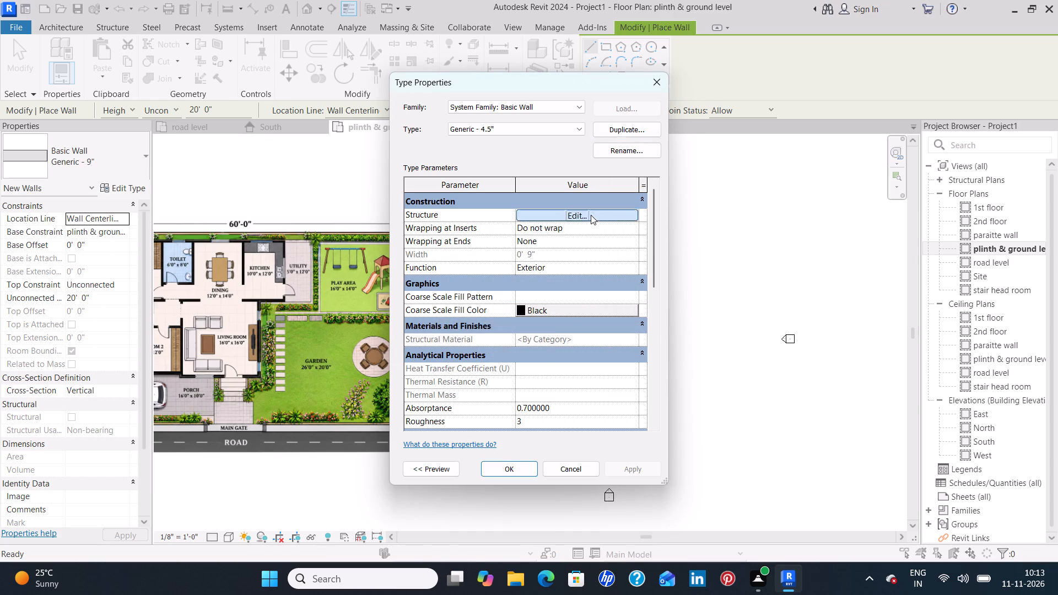
click(538, 226)
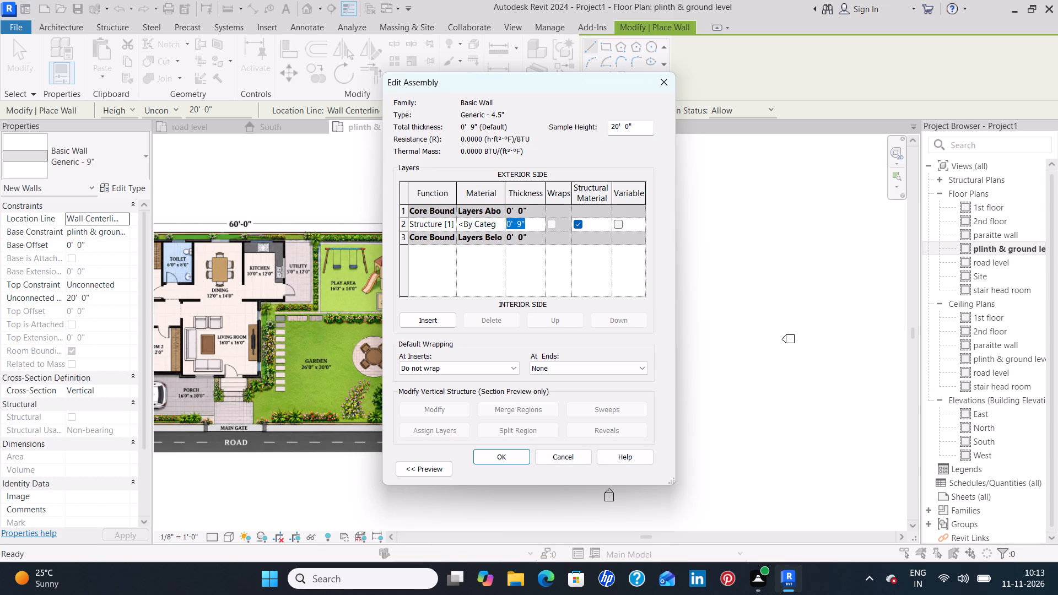
key(Delete)
text(4.5")
key(Return)
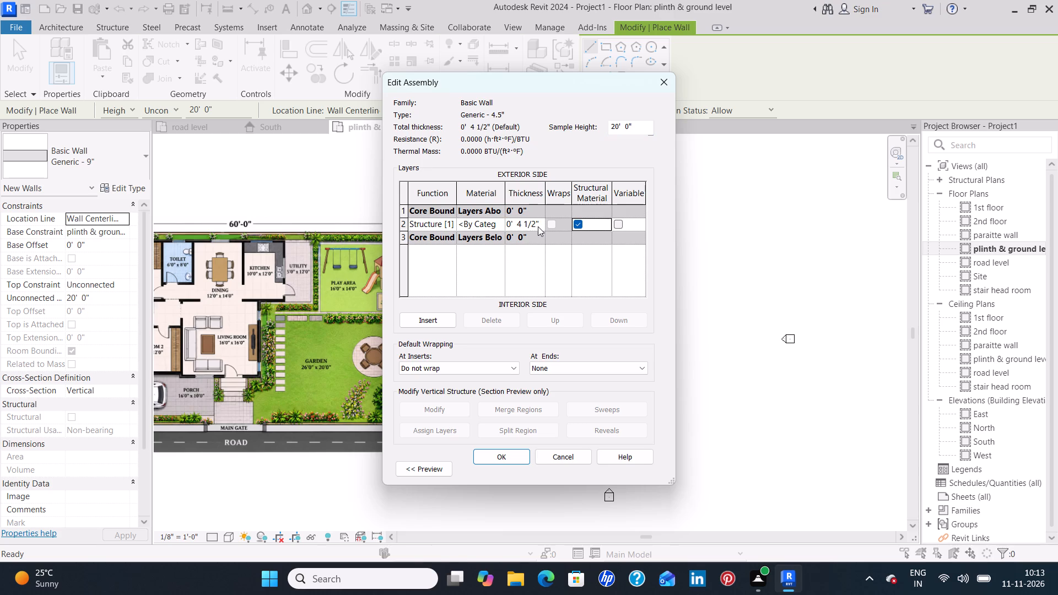
click(508, 453)
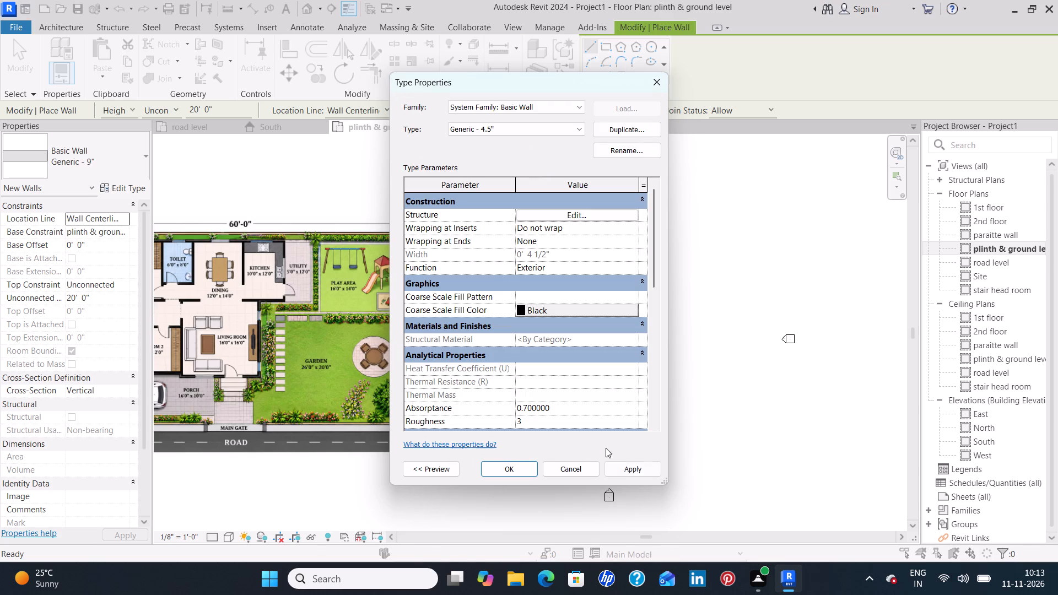
click(625, 468)
click(505, 464)
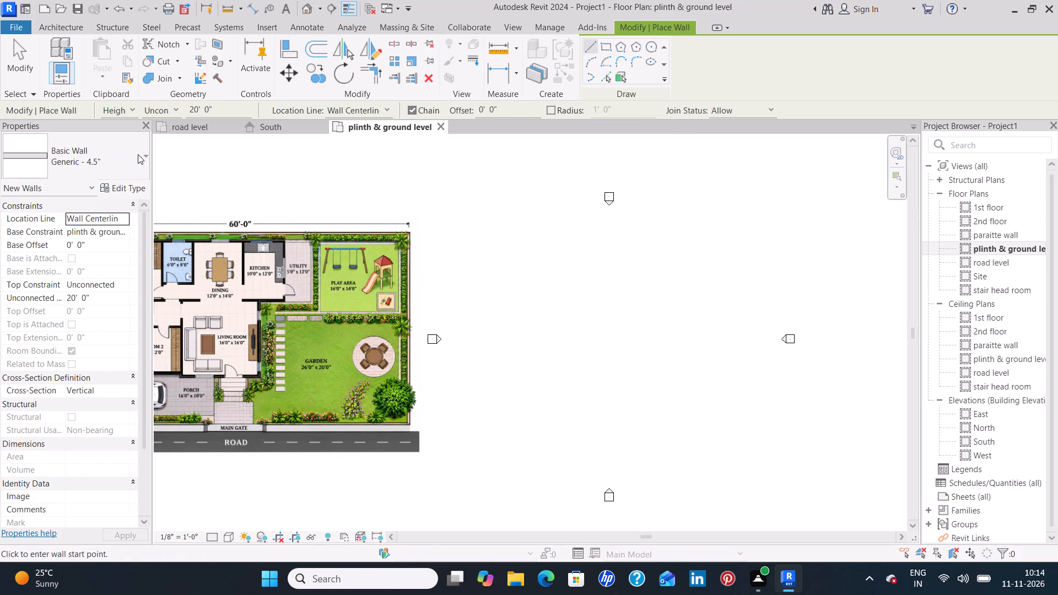
Set new walls to Generic - 9", location line Finish Face: Interior, and top constraint Up to level: 1st floor.
click(121, 153)
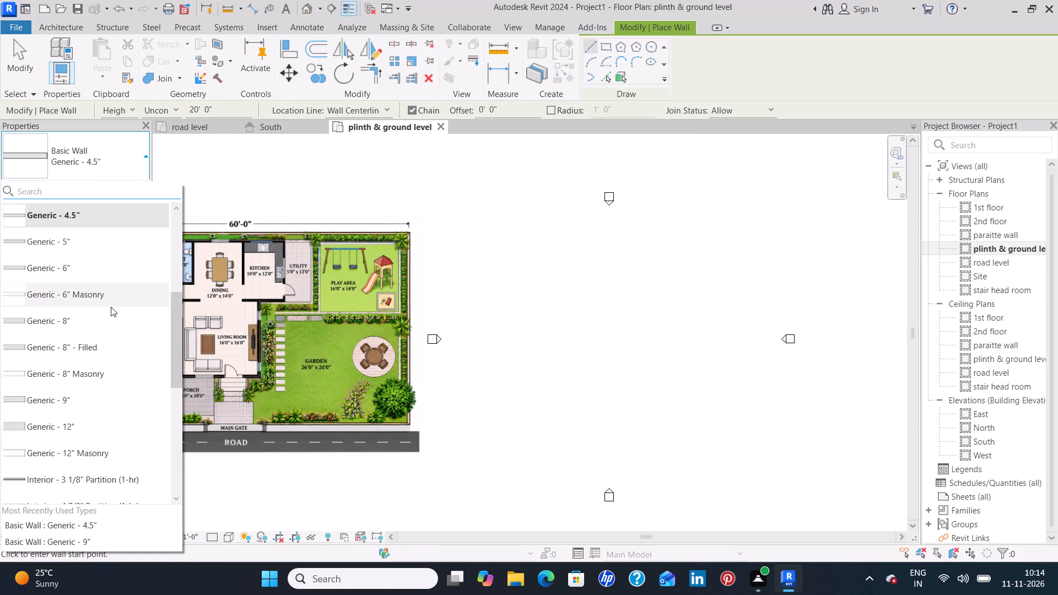
click(116, 399)
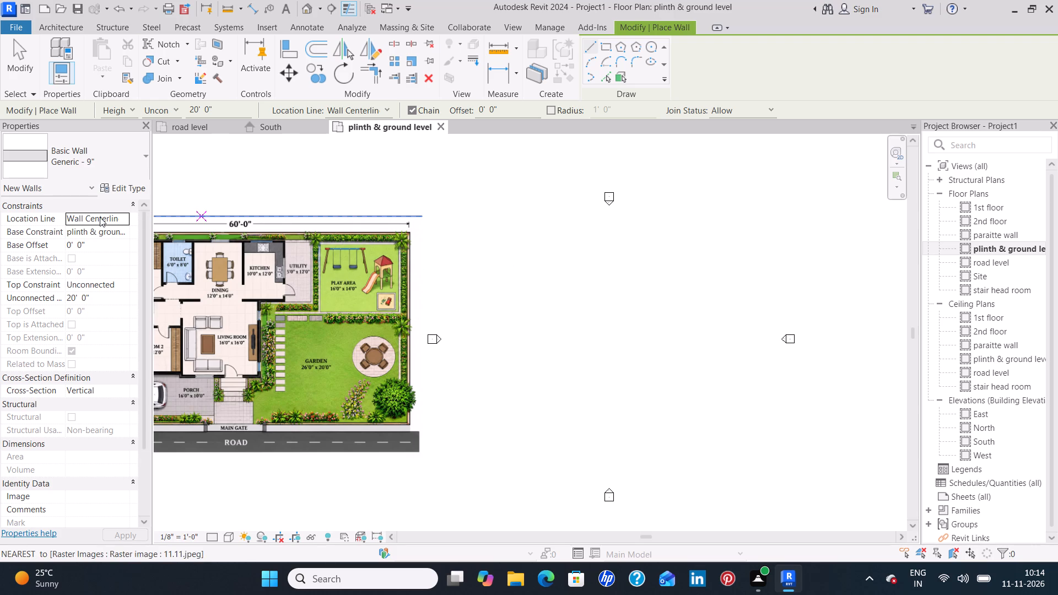
click(125, 215)
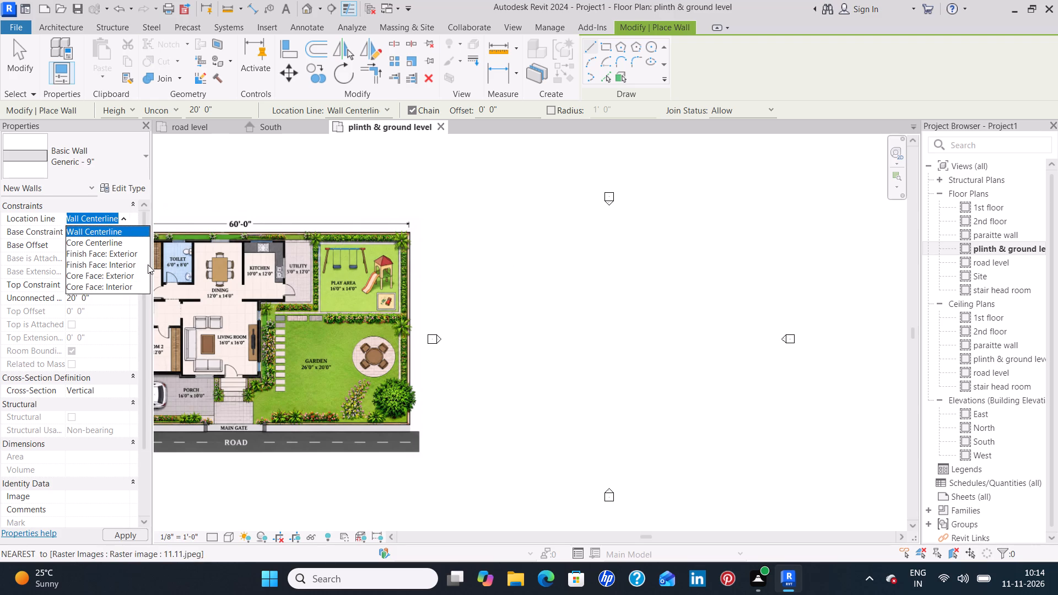
click(126, 264)
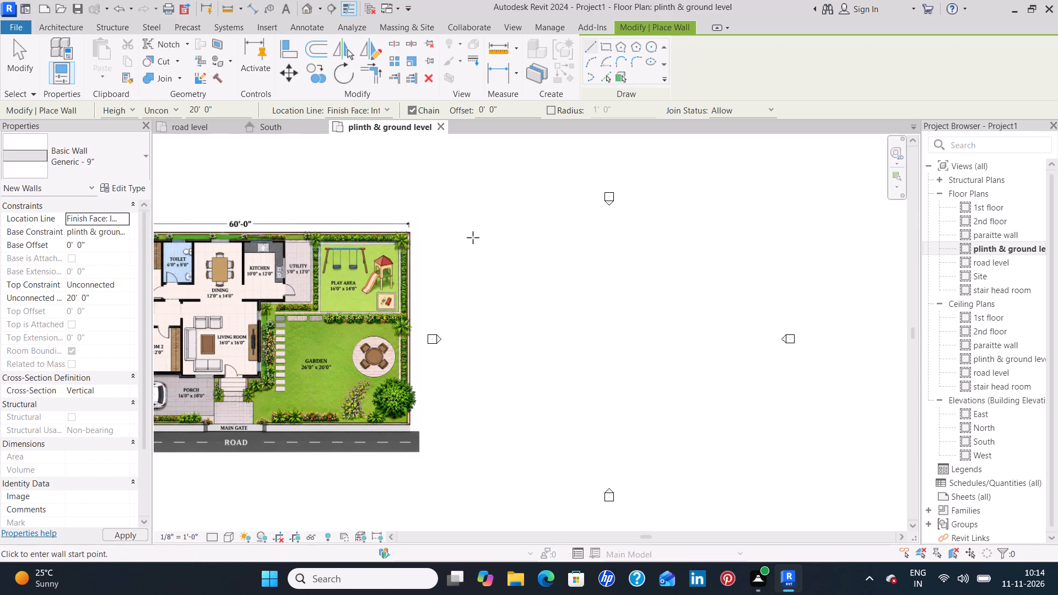
click(124, 286)
click(123, 331)
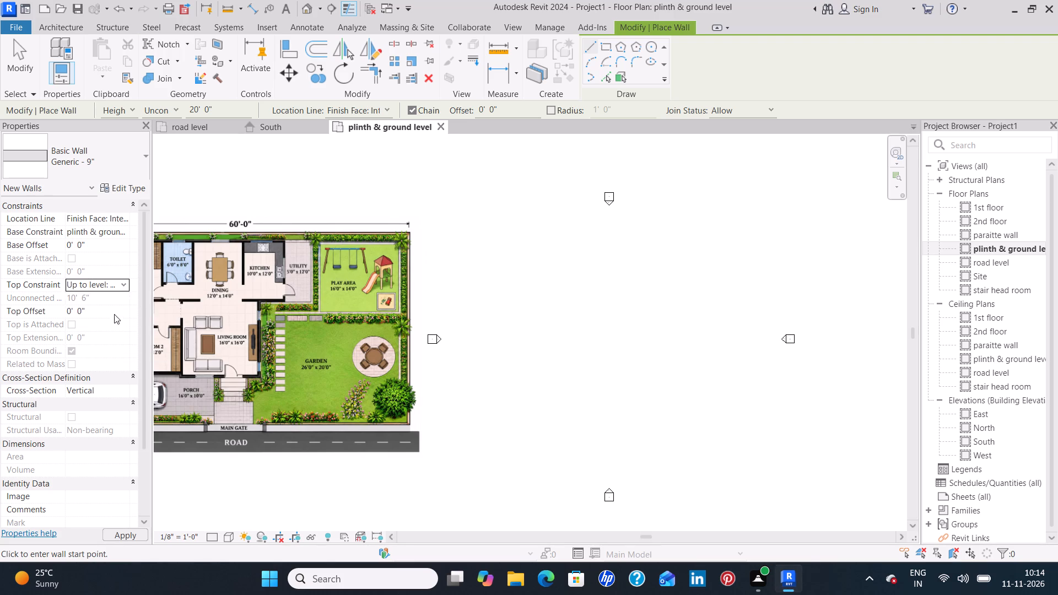
Draw a horizontal wall about 140 feet long, running east between the north and south elevation markers.
click(493, 266)
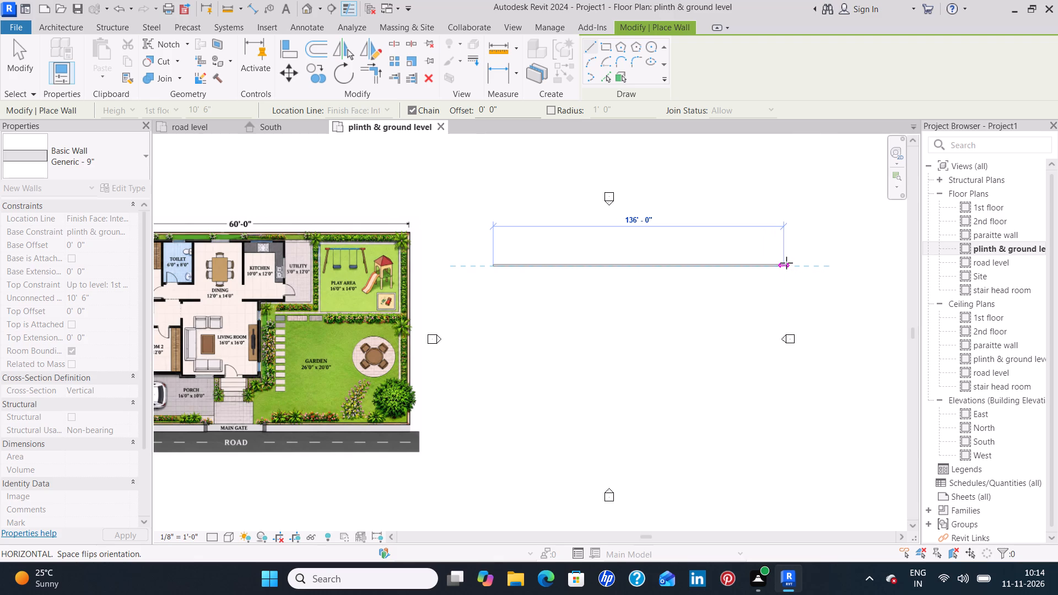
click(795, 263)
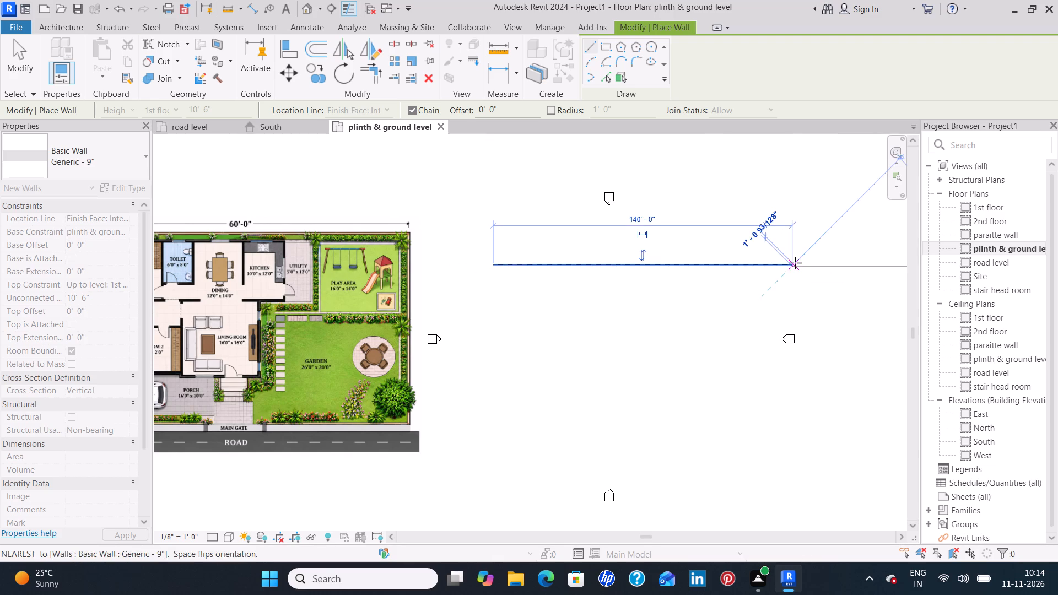
key(Escape)
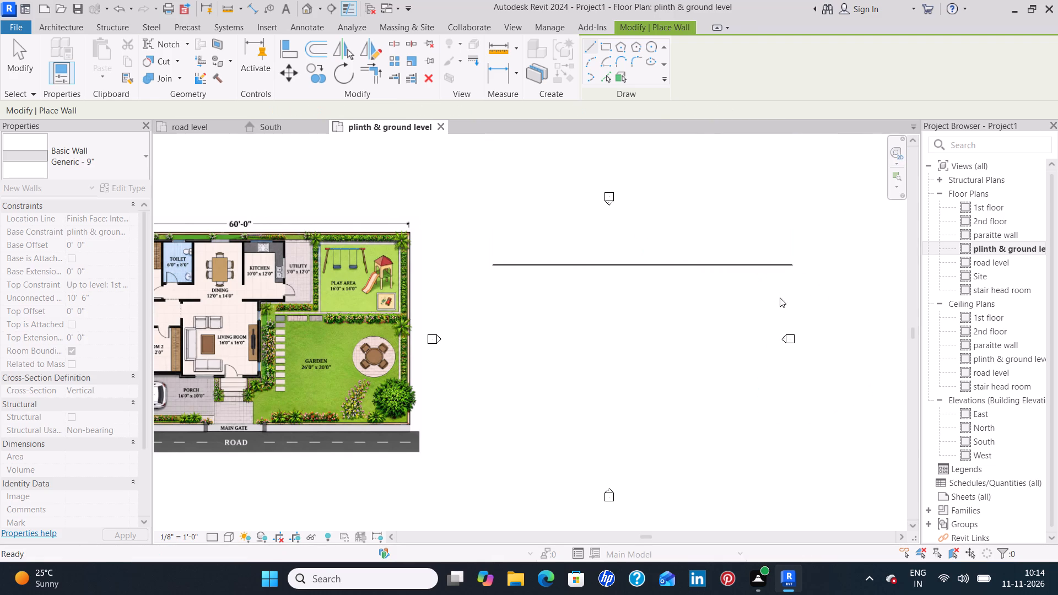
Draw a Generic - 9" wall about 120 feet long running south from the horizontal wall's west end, flipping its orientation.
click(494, 266)
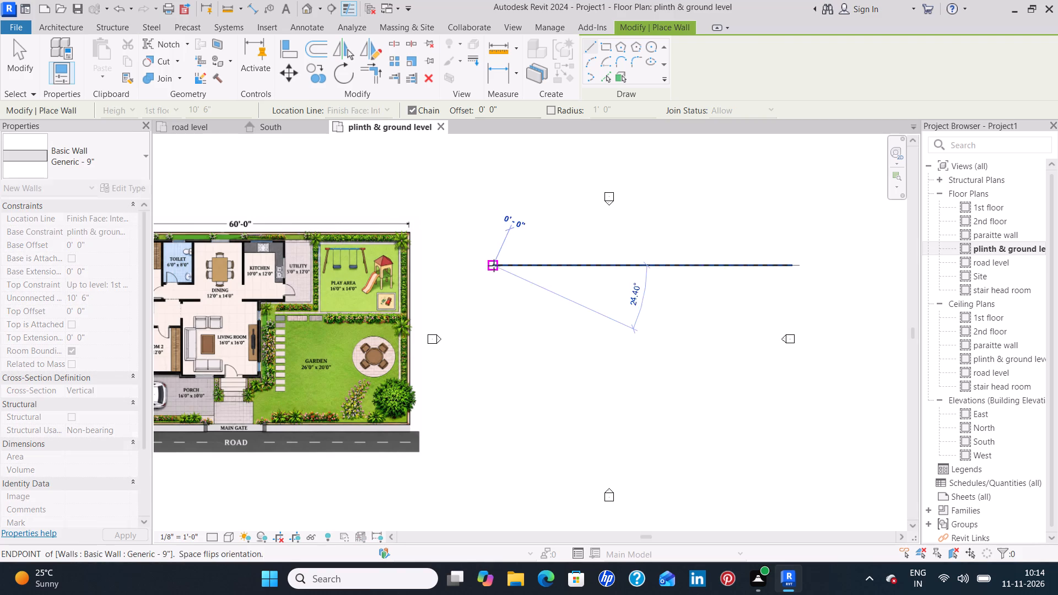
key(space)
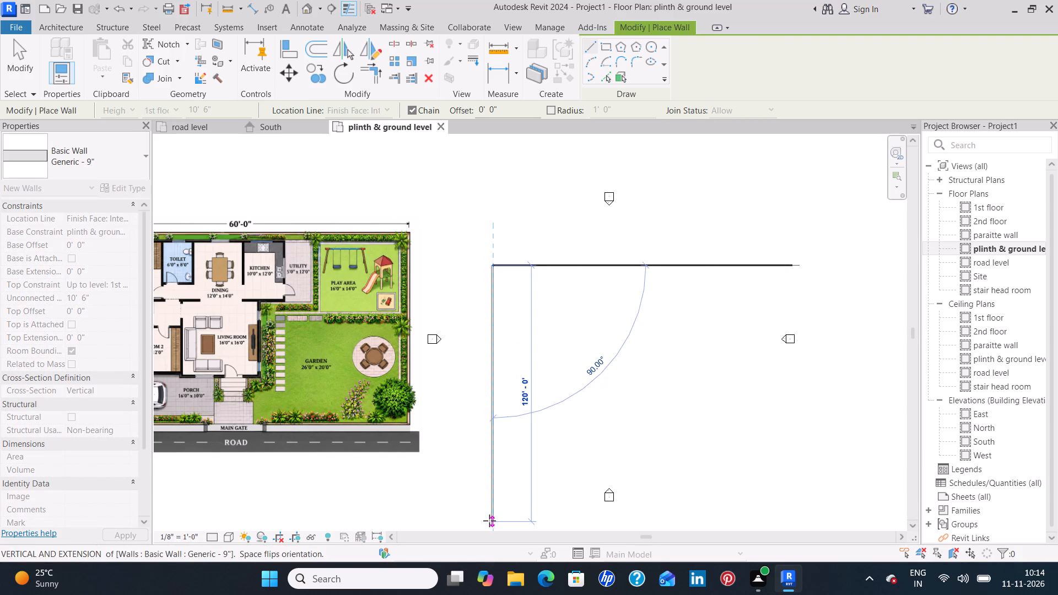
click(485, 521)
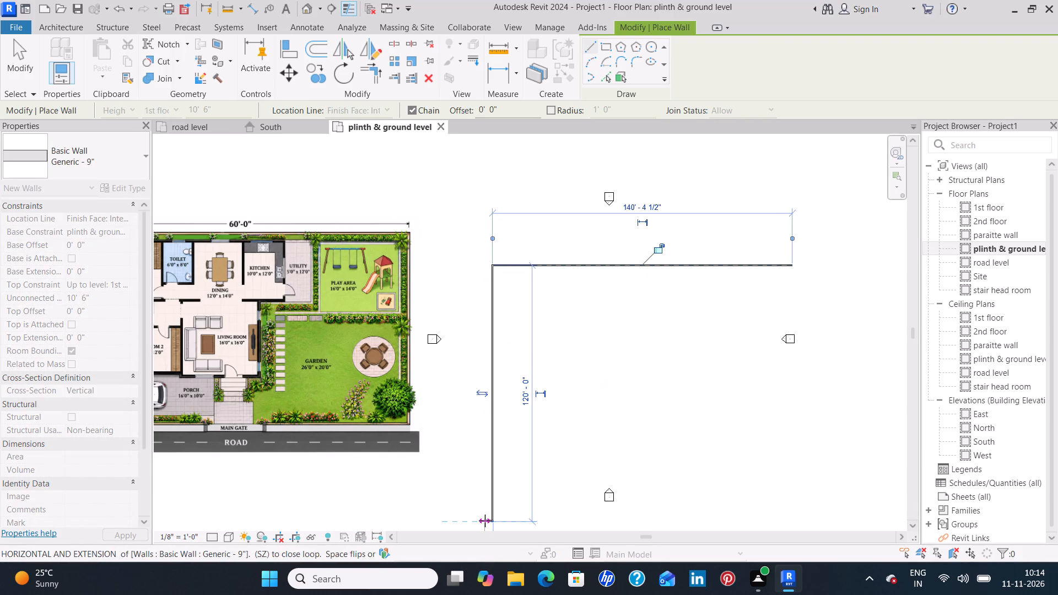
key(Escape)
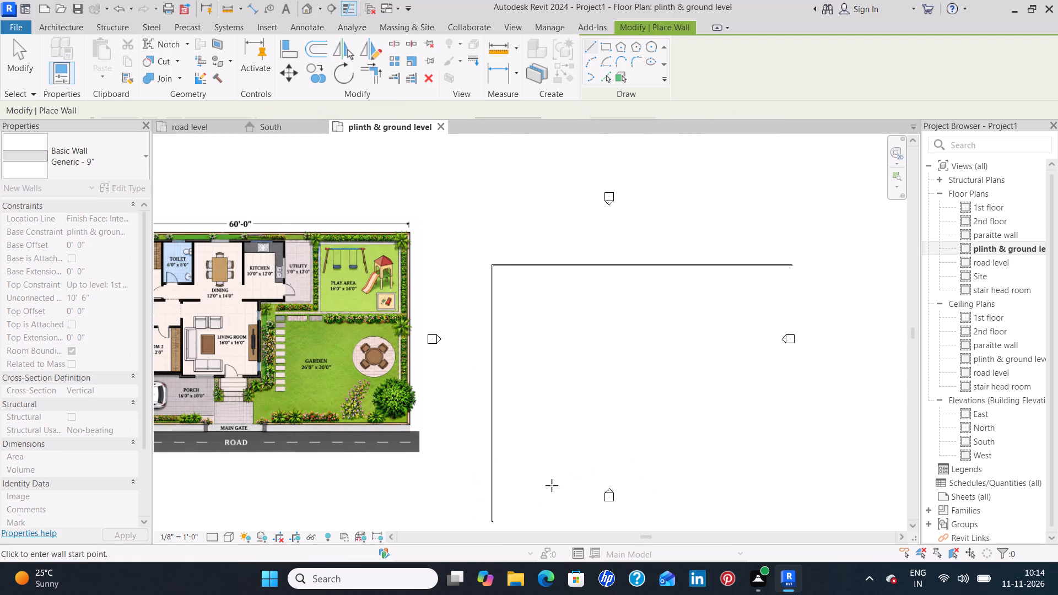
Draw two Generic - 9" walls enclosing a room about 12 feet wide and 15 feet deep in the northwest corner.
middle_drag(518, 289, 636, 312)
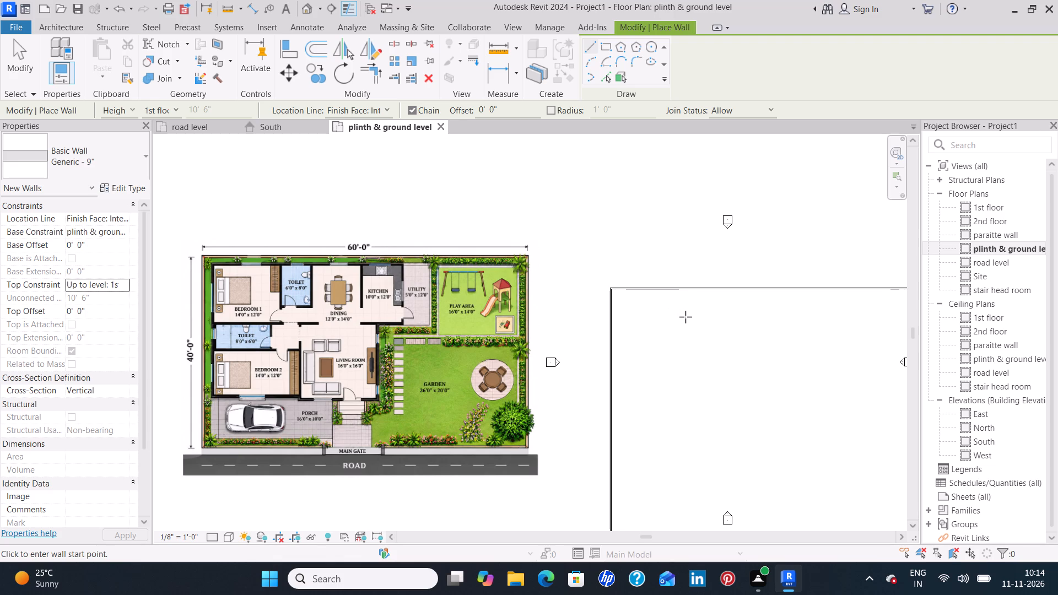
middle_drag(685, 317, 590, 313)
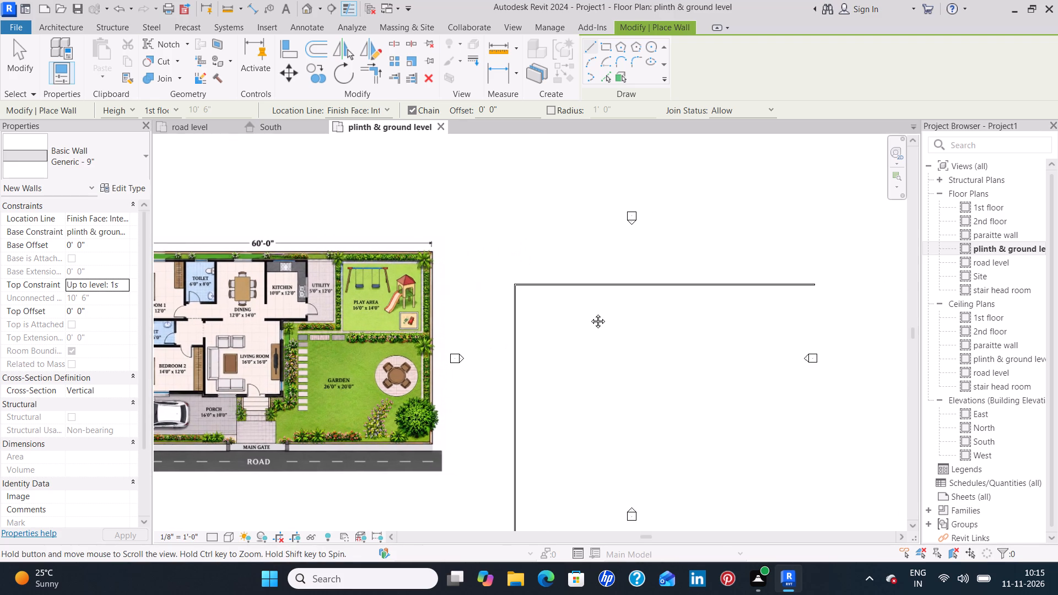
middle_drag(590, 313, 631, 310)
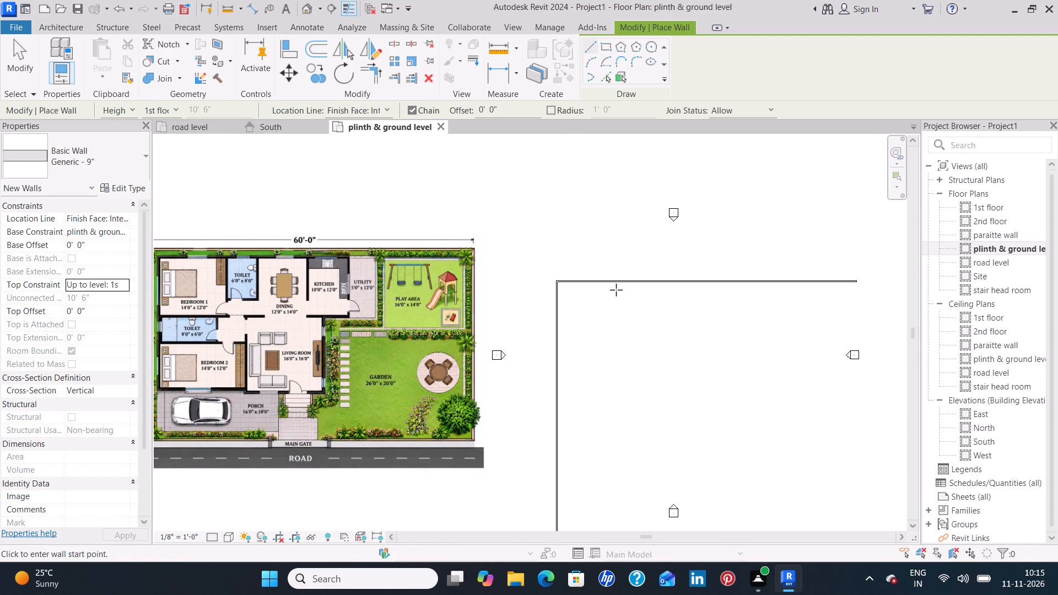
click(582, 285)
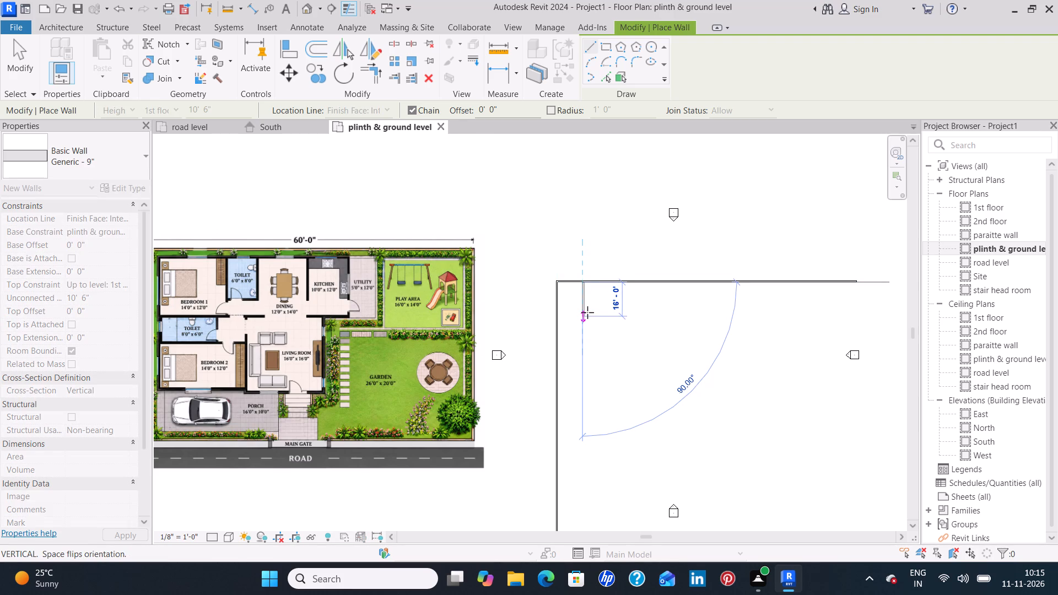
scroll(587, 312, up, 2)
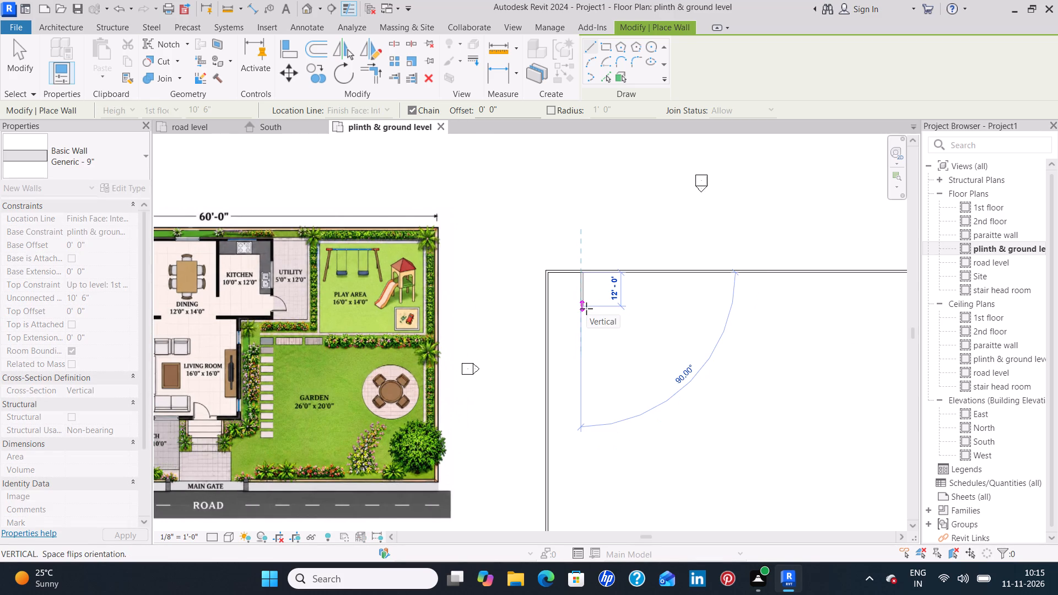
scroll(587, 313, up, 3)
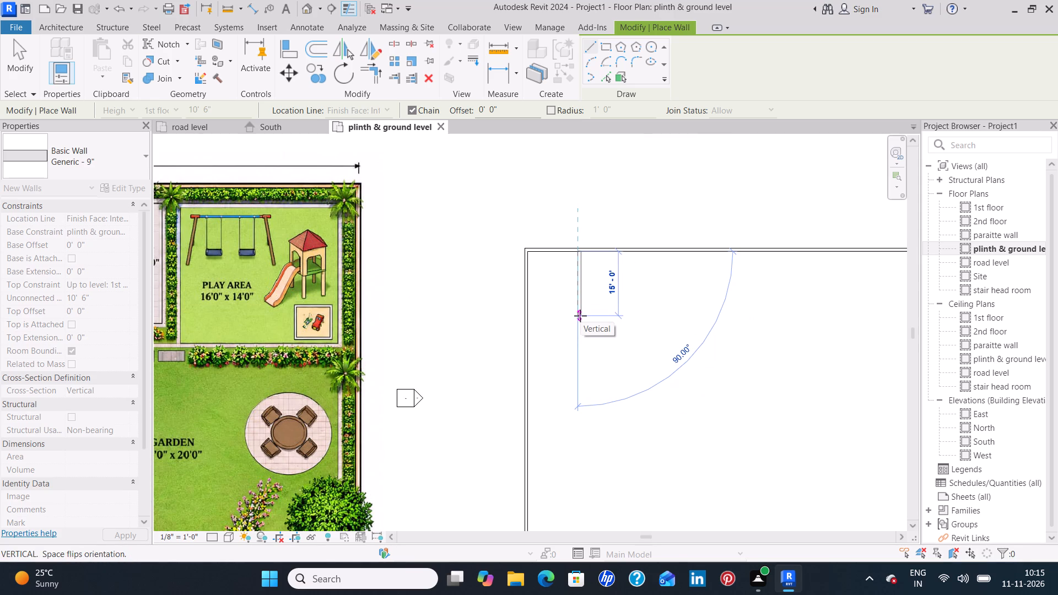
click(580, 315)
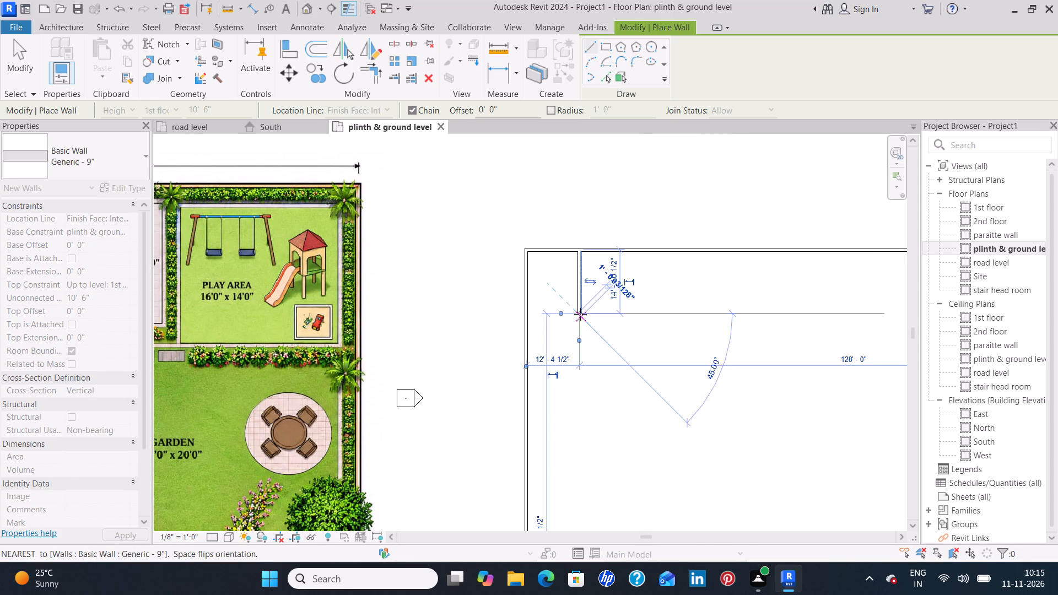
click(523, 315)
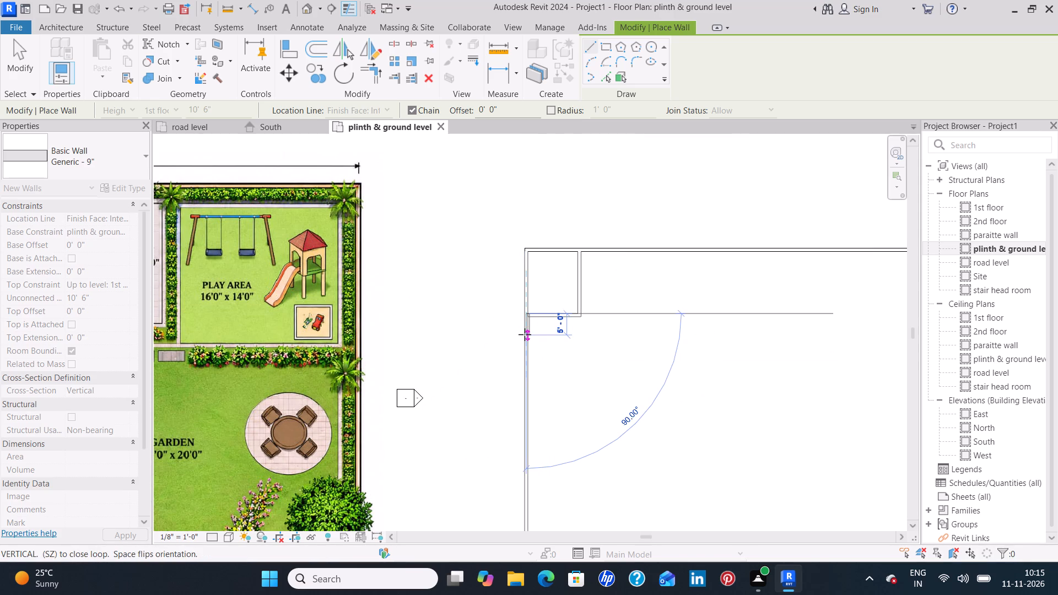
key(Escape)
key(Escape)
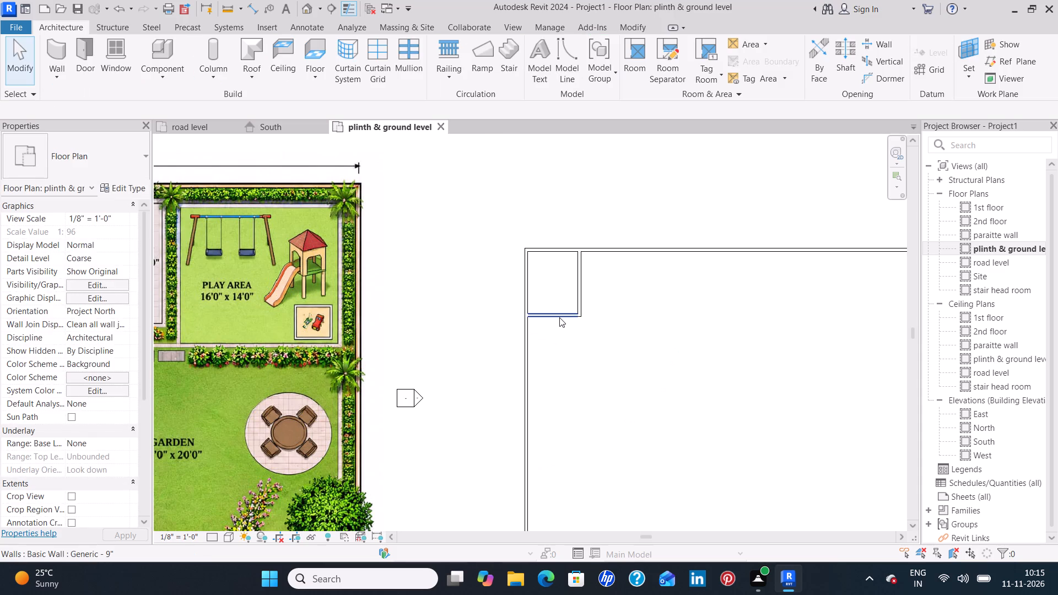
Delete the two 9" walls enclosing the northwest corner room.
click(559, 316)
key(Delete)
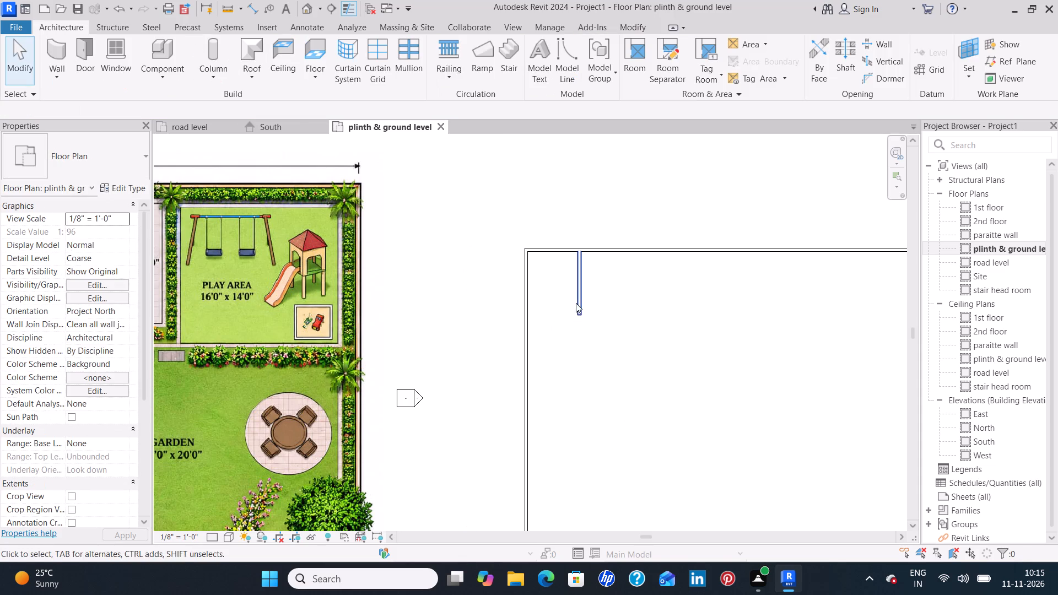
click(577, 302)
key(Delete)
Examine the room layout, room sizes and wall positions on the imported floor plan image.
scroll(391, 309, down, 3)
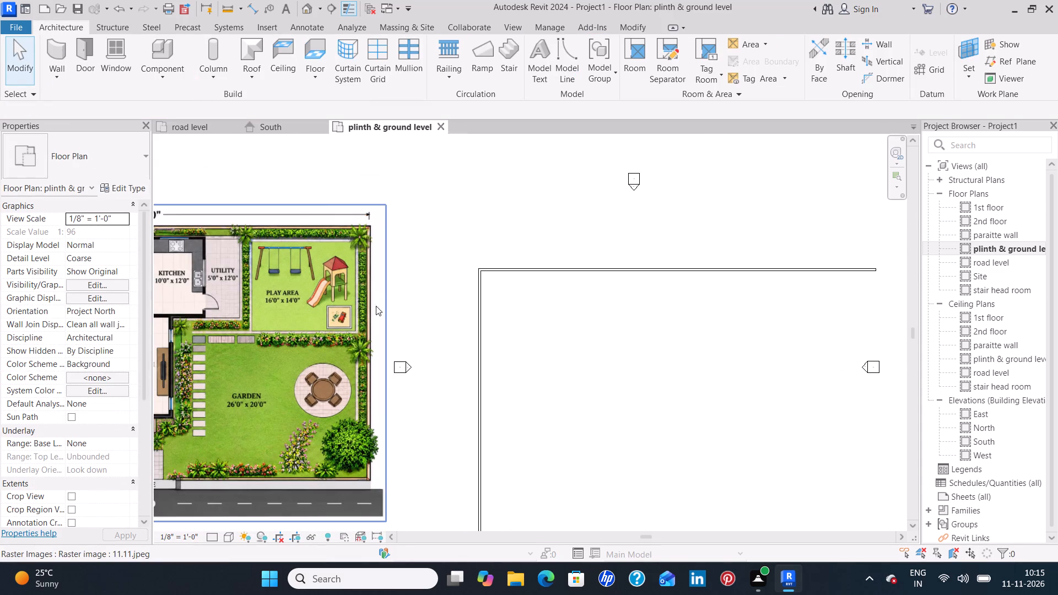
middle_drag(276, 297, 398, 328)
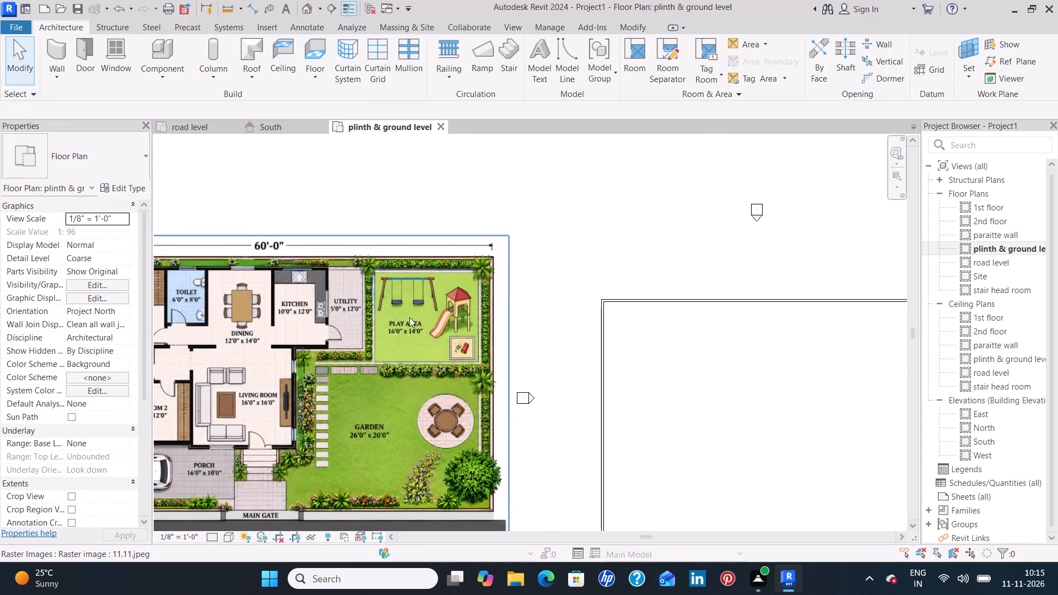
scroll(300, 263, up, 4)
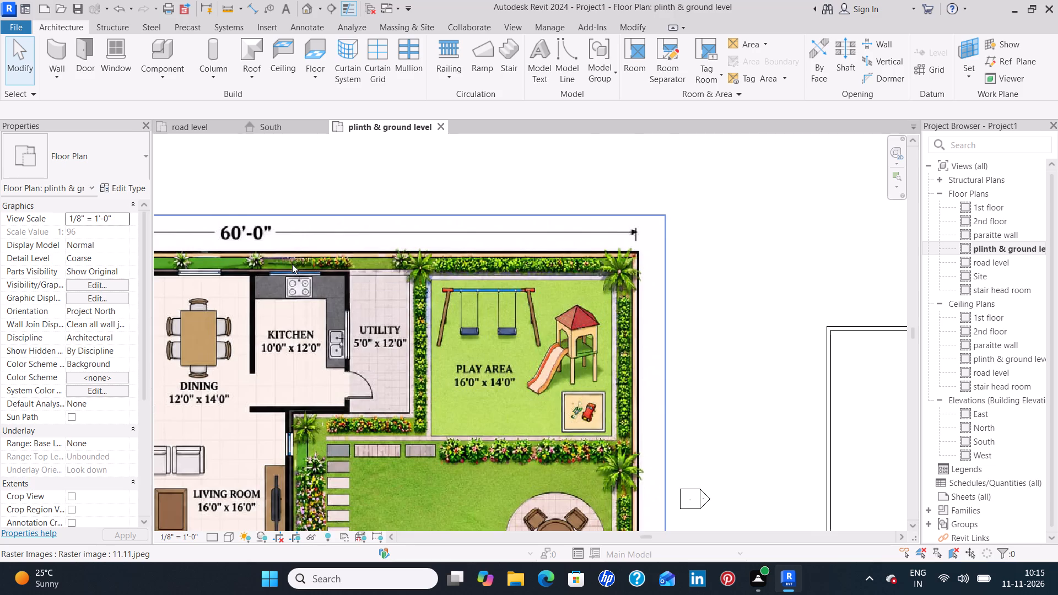
scroll(292, 264, up, 4)
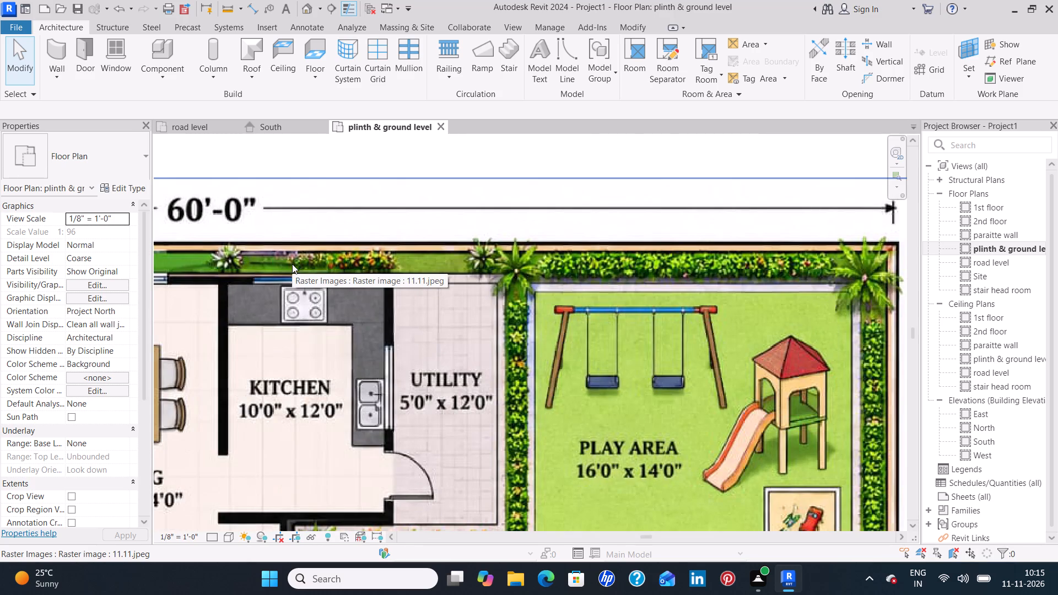
scroll(292, 264, down, 3)
middle_drag(305, 364, 418, 295)
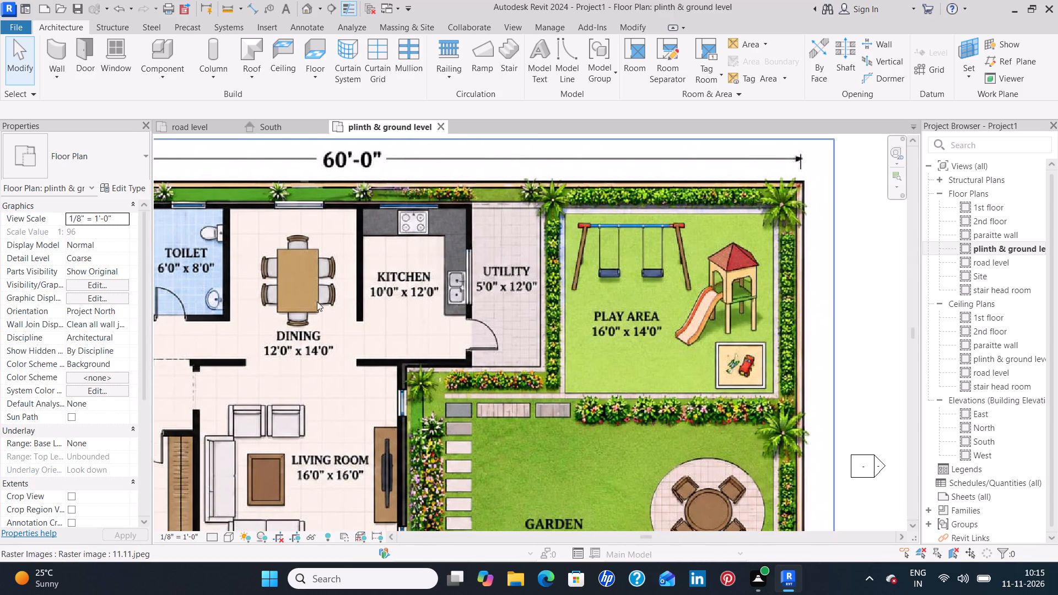
scroll(207, 351, down, 1)
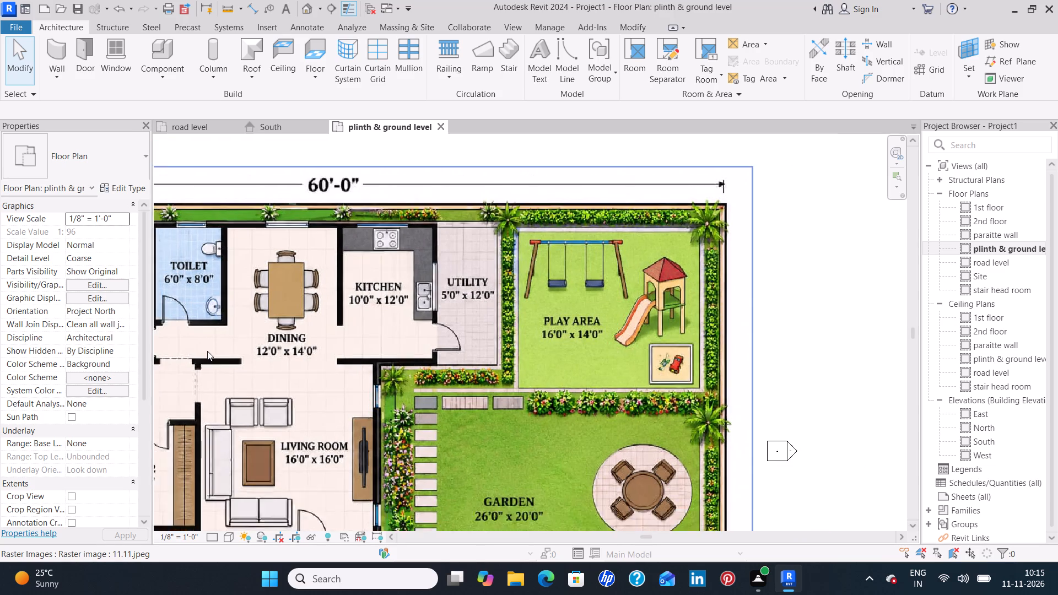
scroll(207, 351, down, 3)
middle_drag(215, 345, 350, 323)
scroll(294, 345, up, 7)
scroll(293, 333, down, 3)
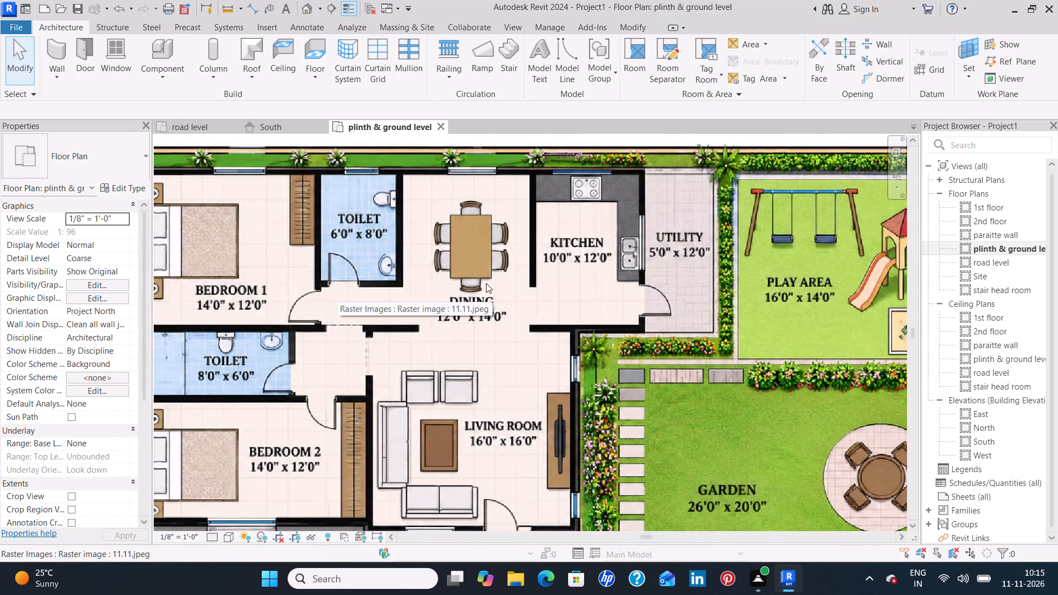
middle_drag(486, 283, 331, 320)
scroll(326, 318, down, 3)
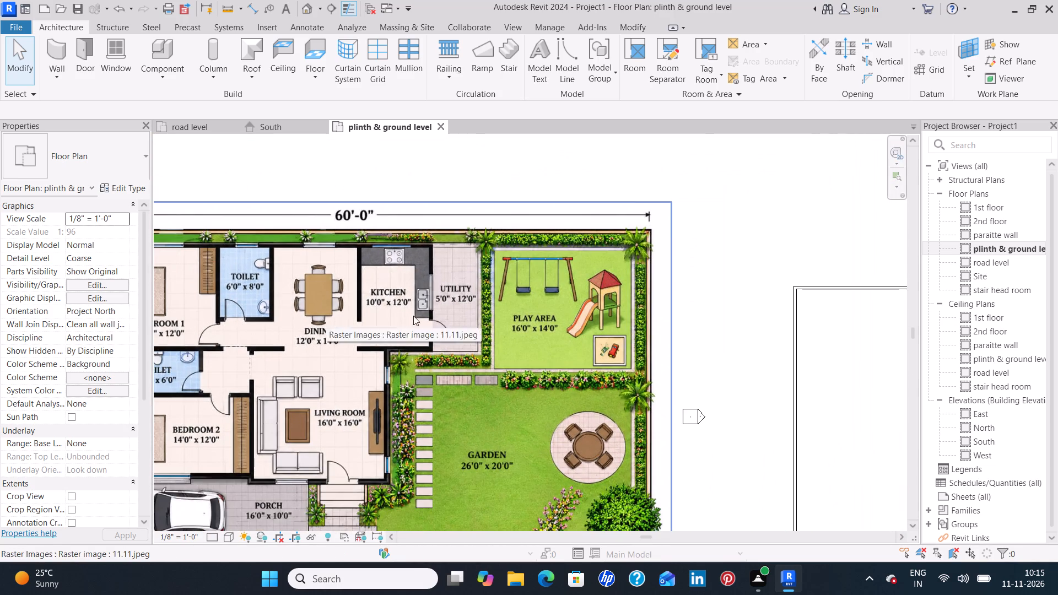
middle_drag(597, 315, 388, 309)
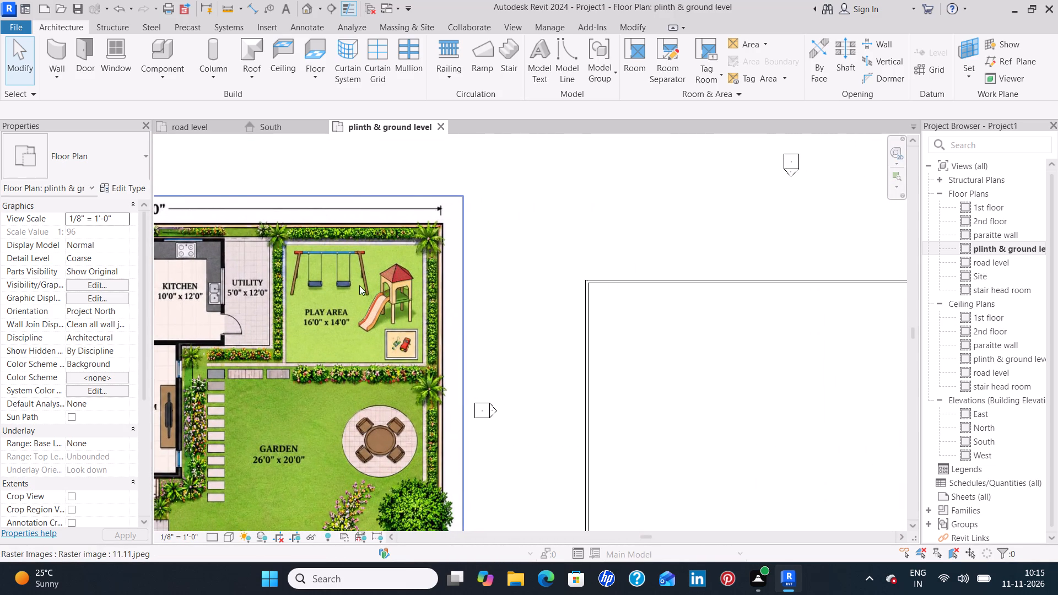
Start the Wall tool with the Generic - 4.5" wall type.
click(51, 46)
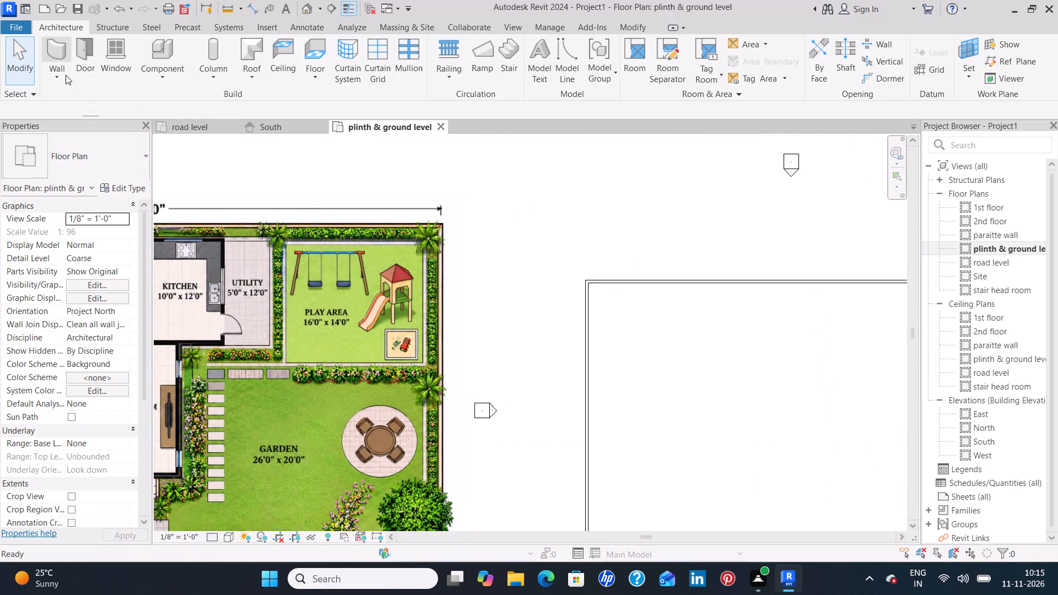
click(133, 167)
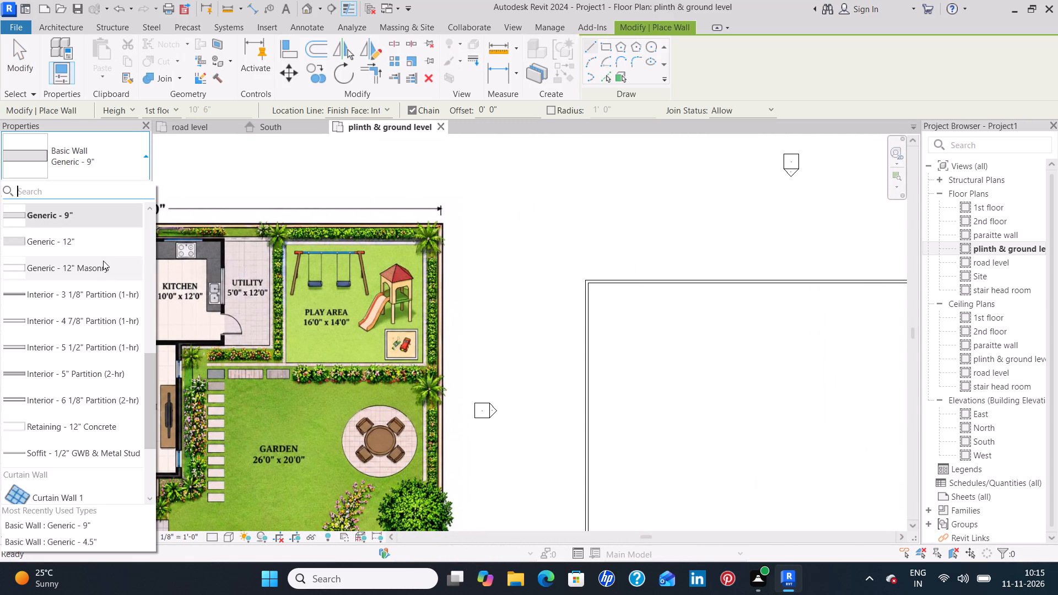
scroll(103, 252, up, 3)
click(92, 268)
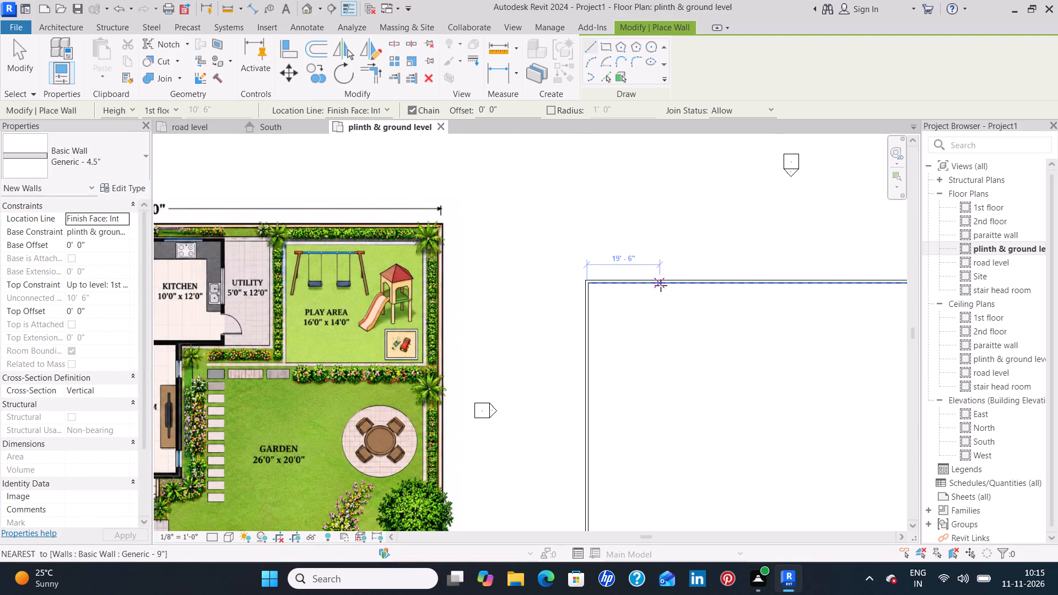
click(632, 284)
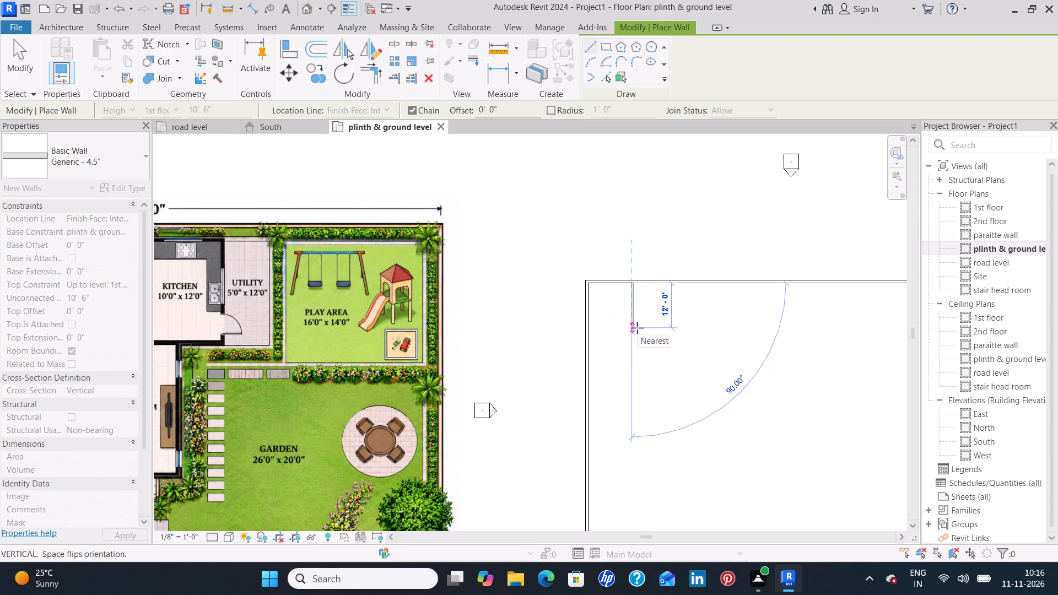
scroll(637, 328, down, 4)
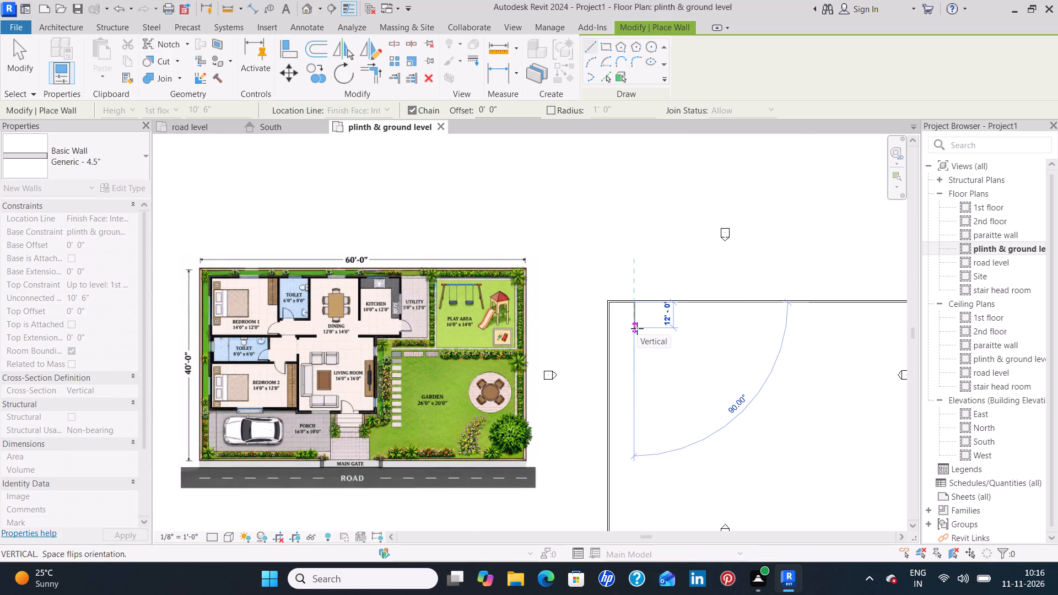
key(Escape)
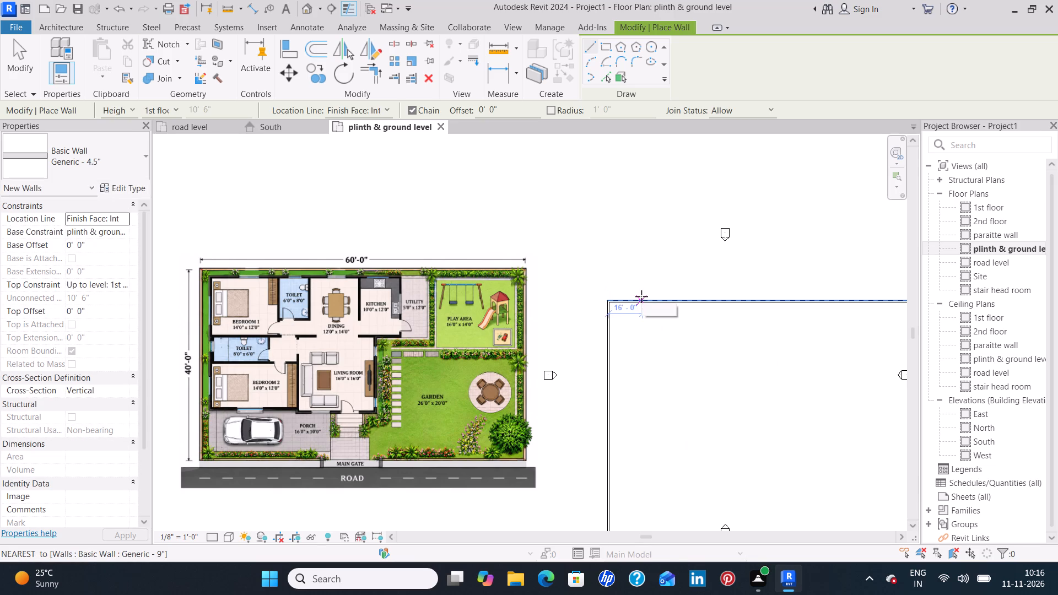
Draw two Generic - 4.5" walls enclosing a northwest corner room about 13'-7" wide and 12 feet deep.
scroll(641, 296, up, 7)
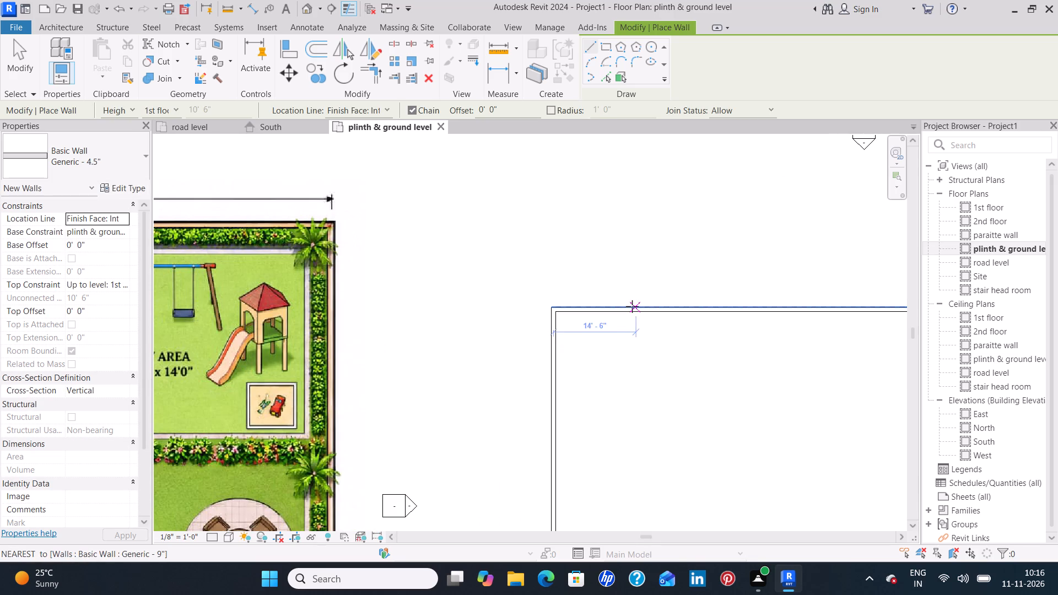
click(632, 306)
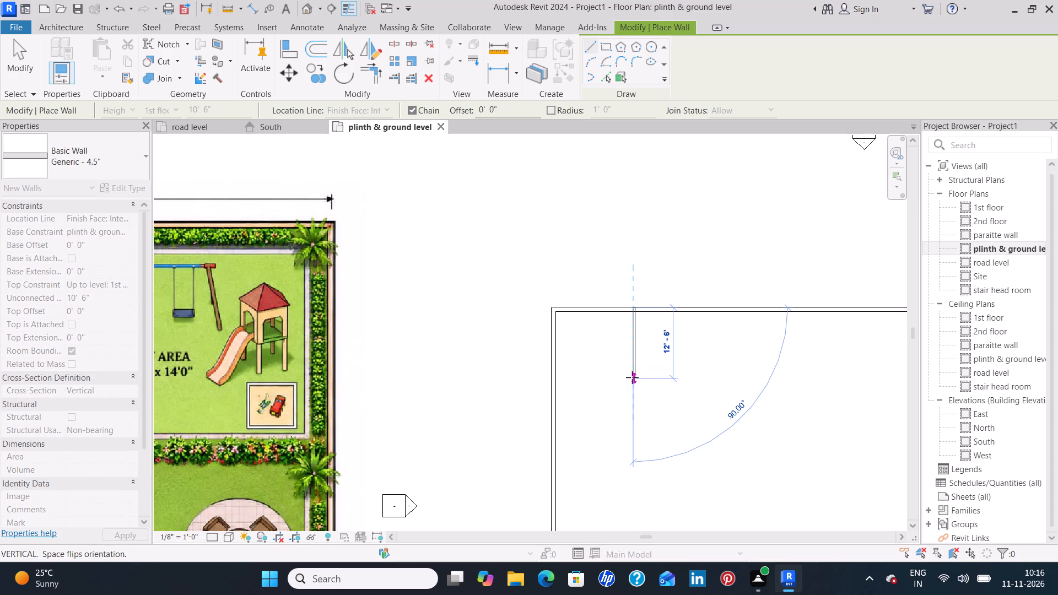
click(631, 375)
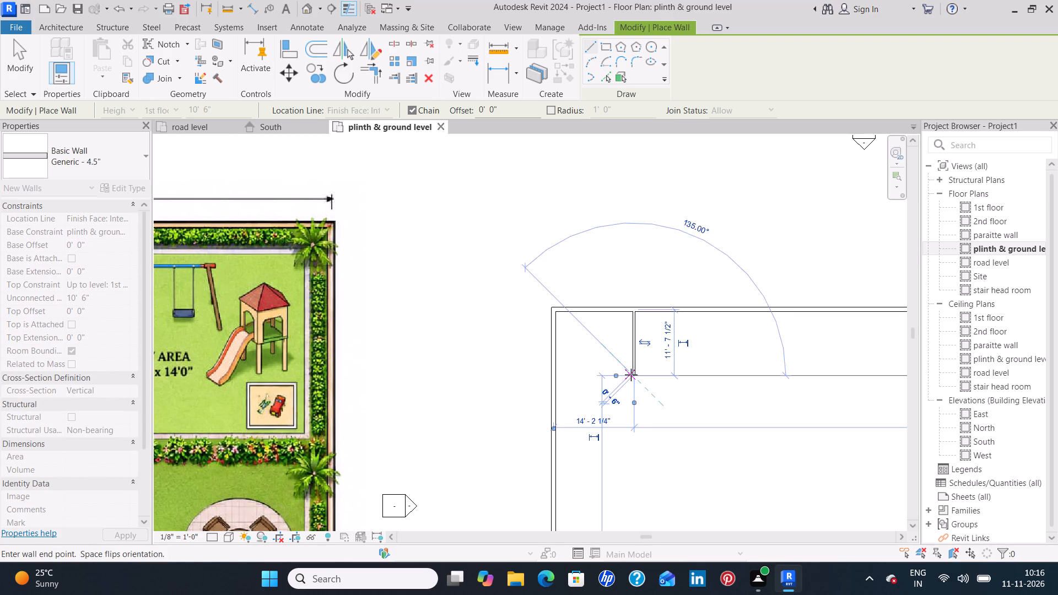
click(555, 372)
key(Escape)
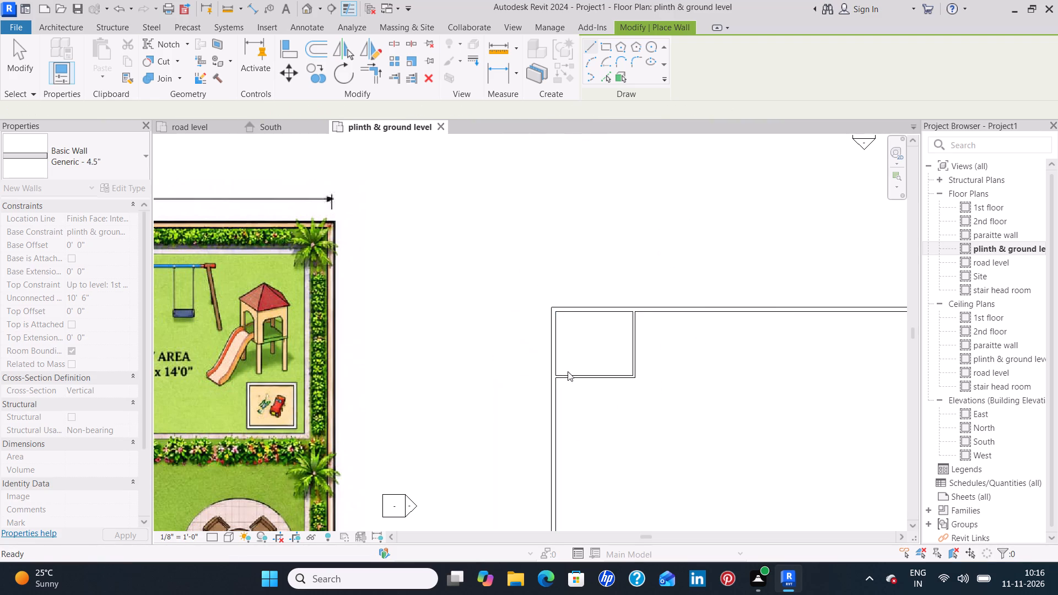
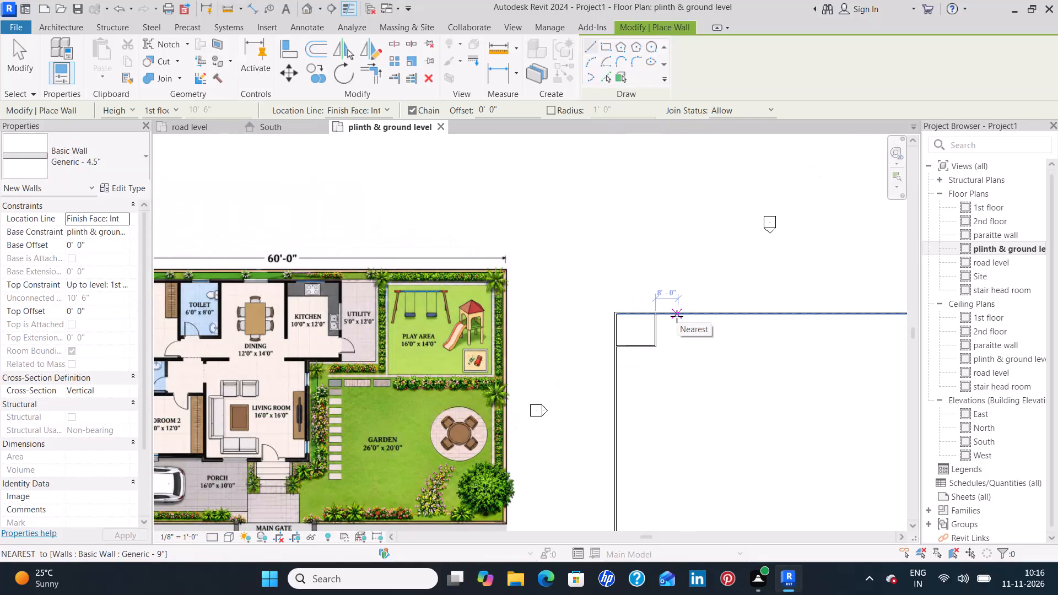
Draw two Generic - 4.5" walls enclosing a toilet about 5'-10" wide and 8'-6" deep, directly east of the northwest corner room.
scroll(677, 316, up, 1)
scroll(677, 316, down, 1)
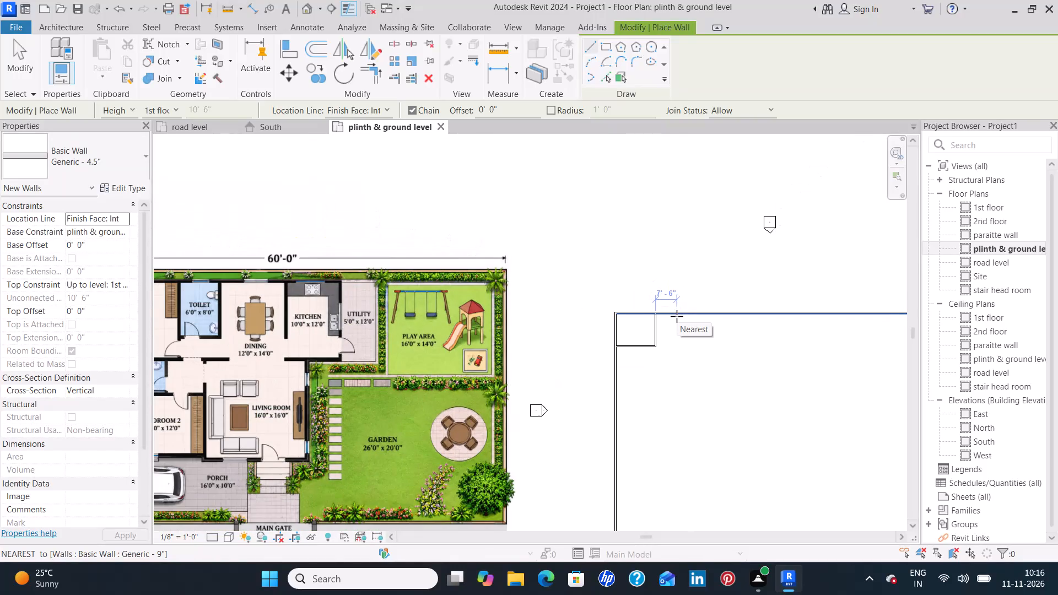
scroll(677, 316, up, 8)
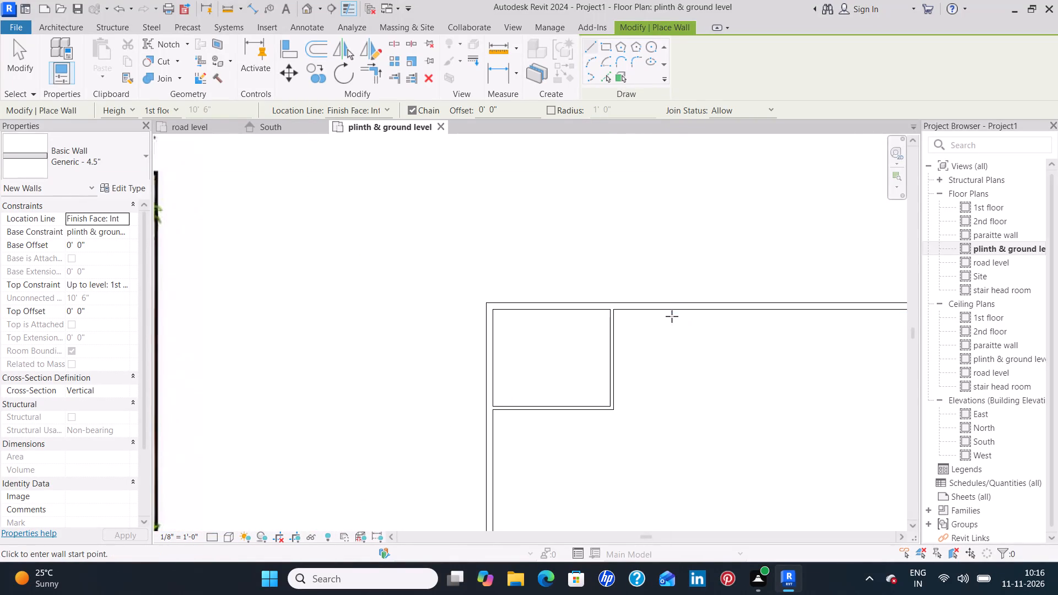
click(666, 311)
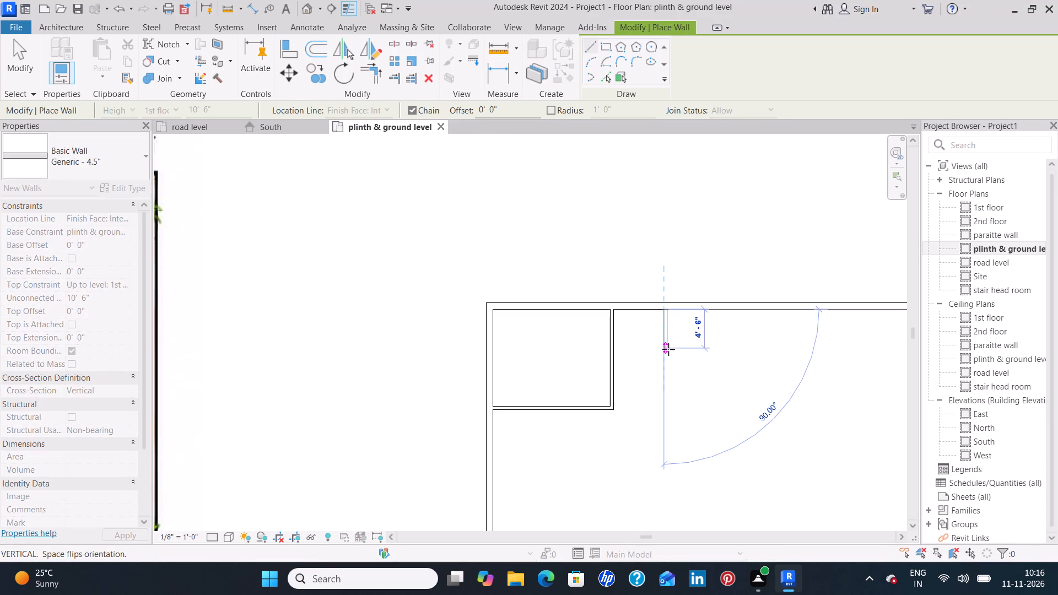
click(670, 377)
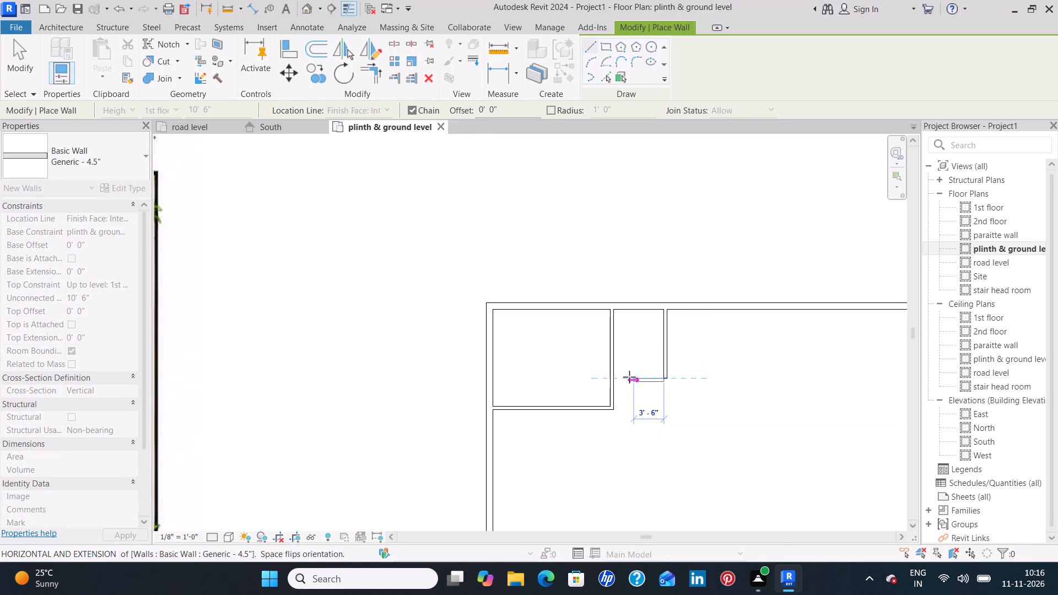
click(613, 376)
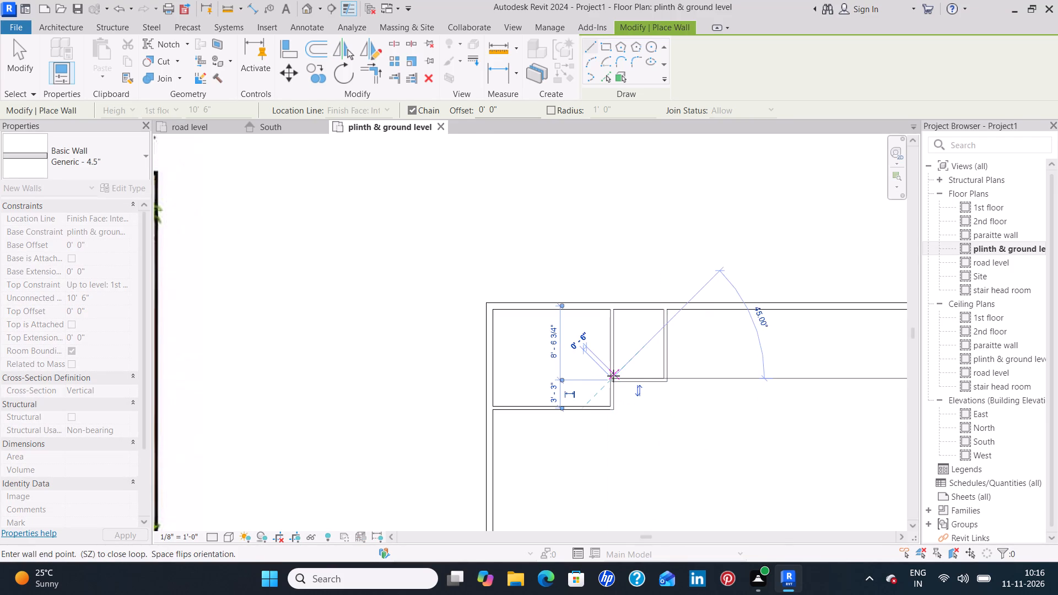
key(Escape)
Draw three chained Generic - 4.5" walls east of the toilet, enclosing a dining room about 12'-2" wide that lines up with the corner room's south wall.
scroll(656, 395, down, 5)
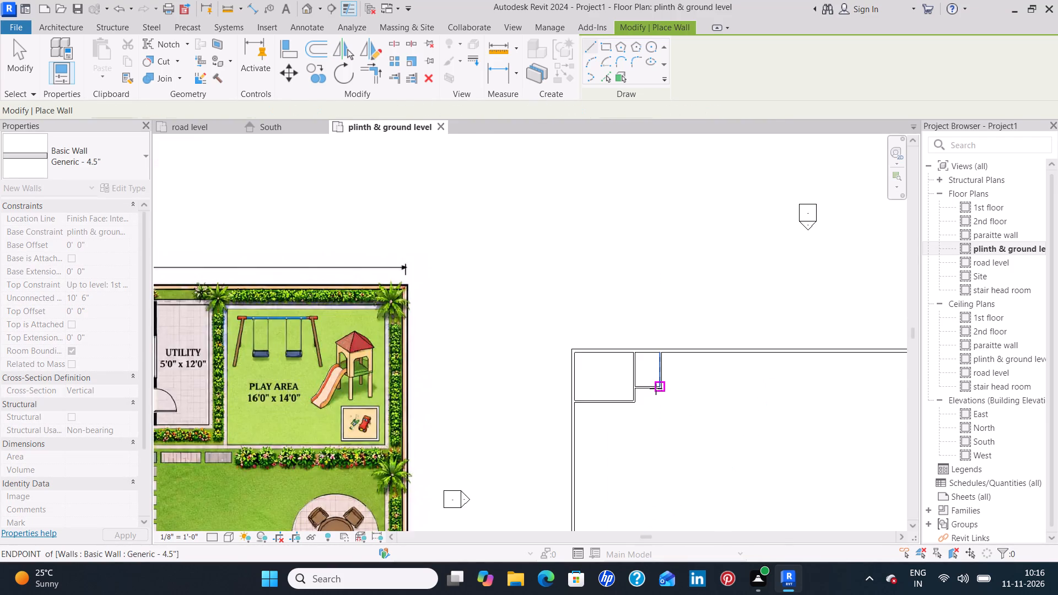
scroll(656, 388, down, 4)
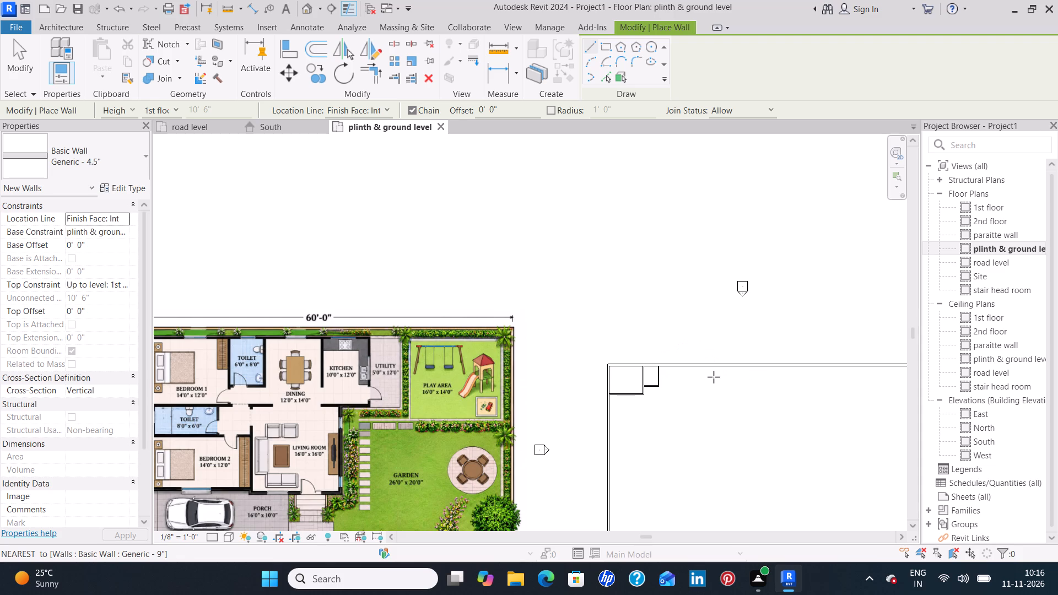
click(684, 365)
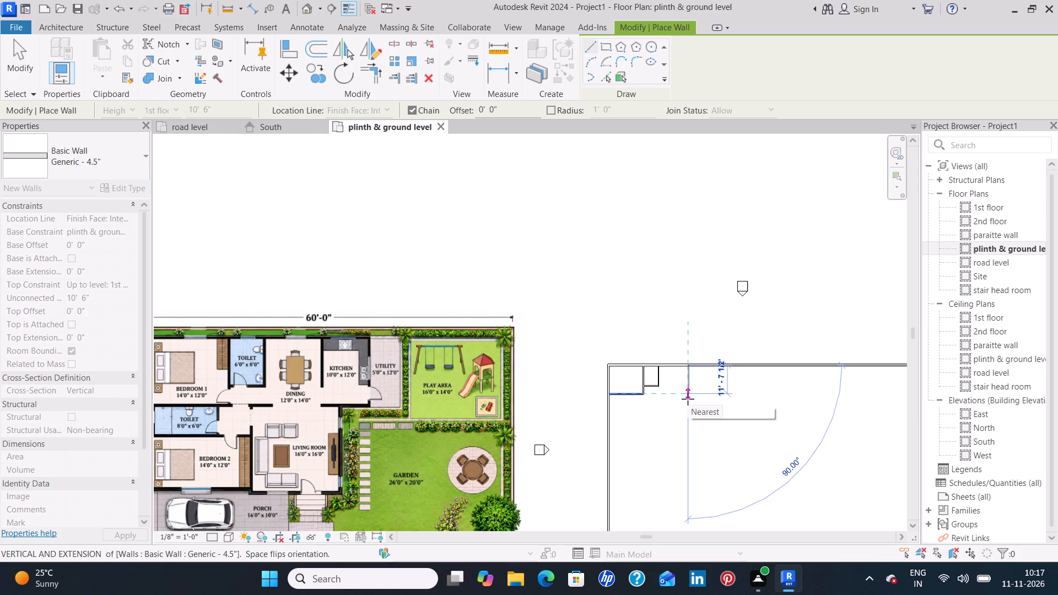
click(688, 399)
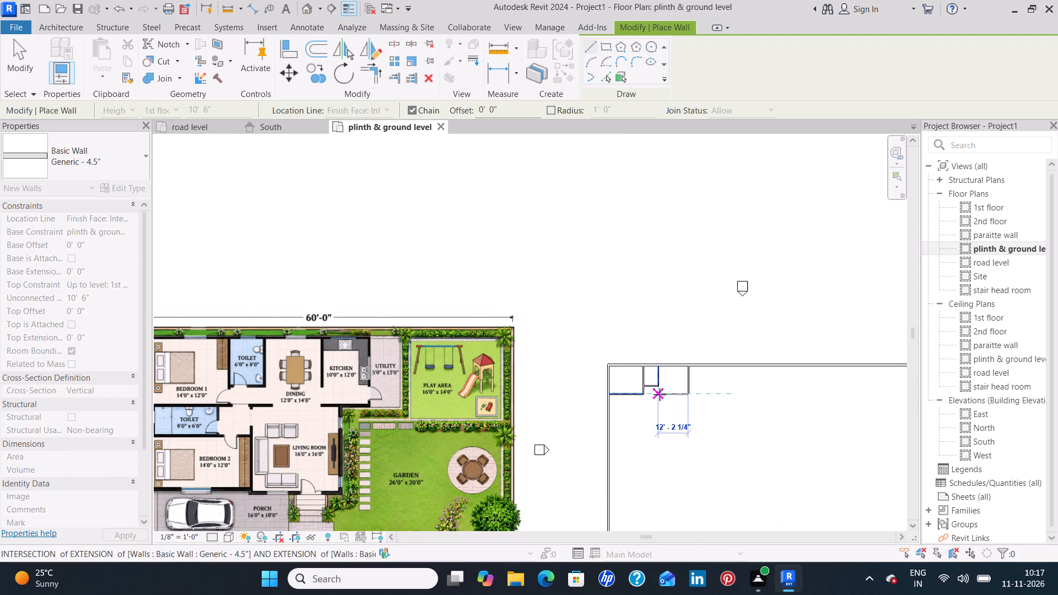
click(660, 394)
click(659, 386)
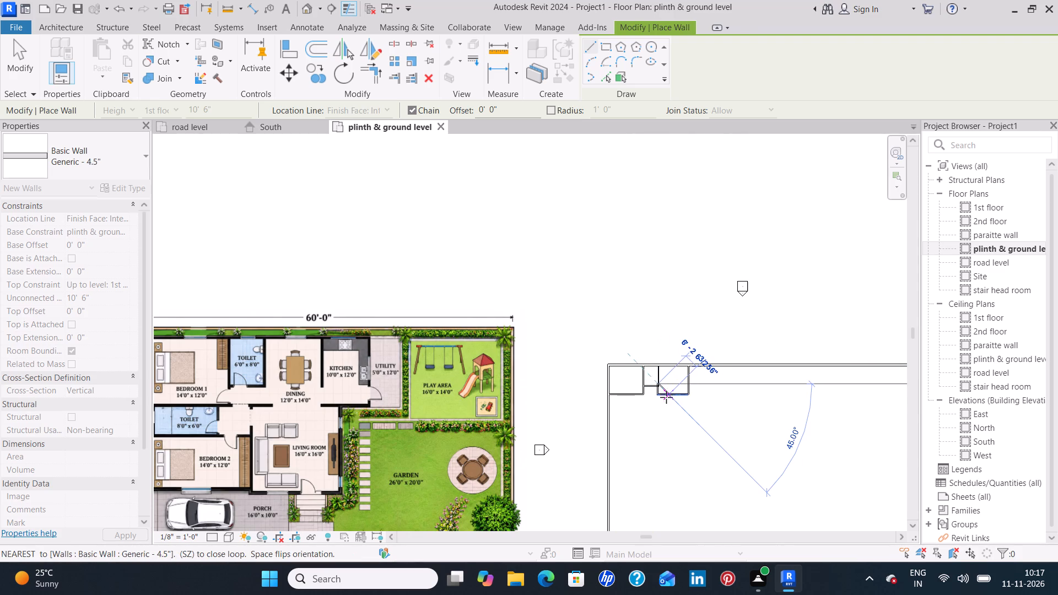
key(Escape)
key(Escape)
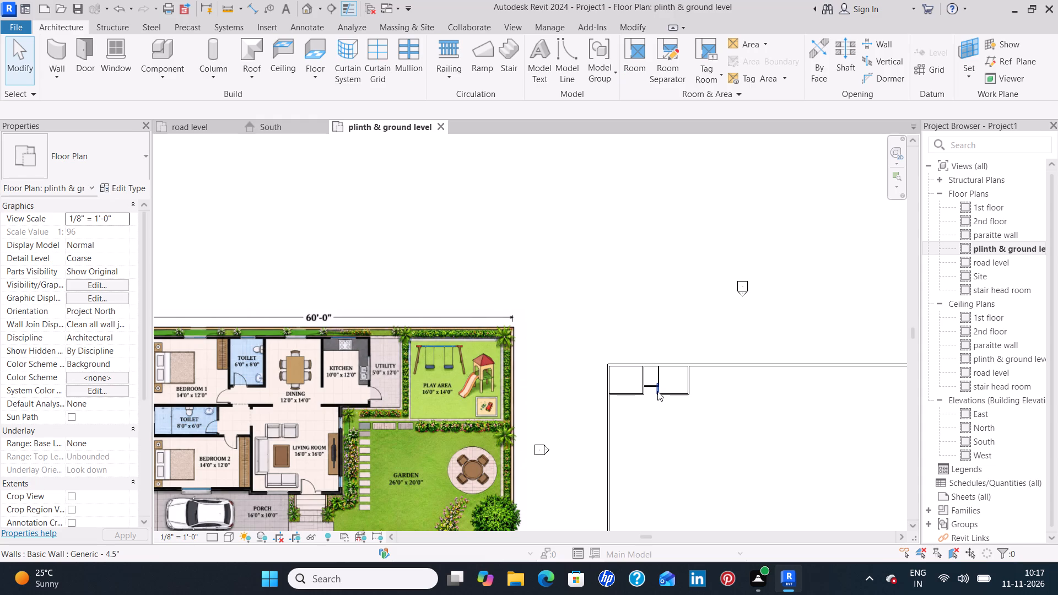
Delete the short wall between the toilet's southeast corner and the dining room's south wall.
click(657, 391)
key(Delete)
Draw a Generic - 4.5" wall about 2'-10" long from the toilet's southeast corner down to the dining room's south wall.
scroll(660, 394, up, 14)
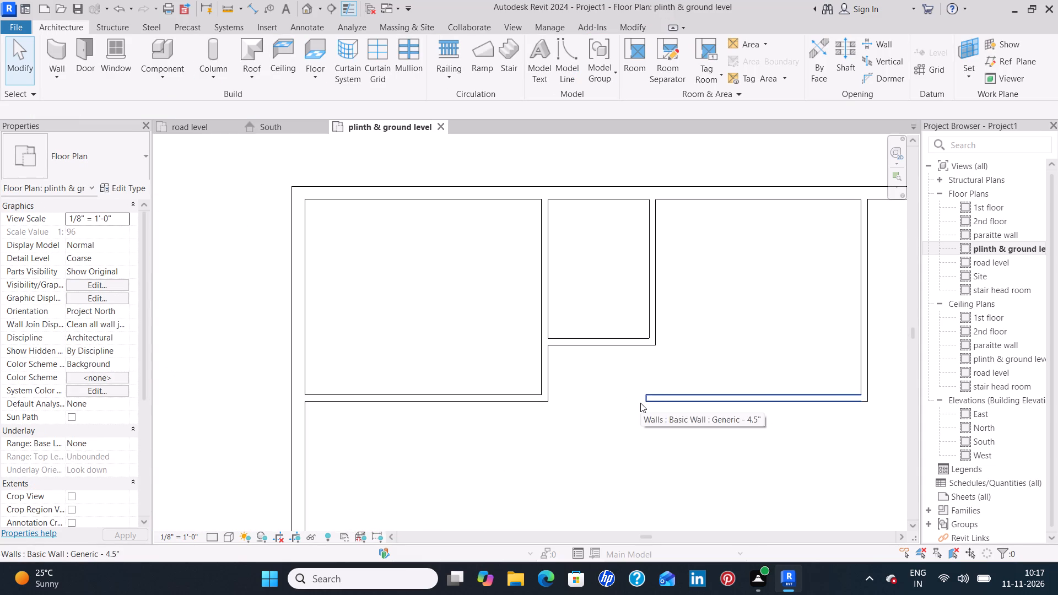
text(w)
key(space)
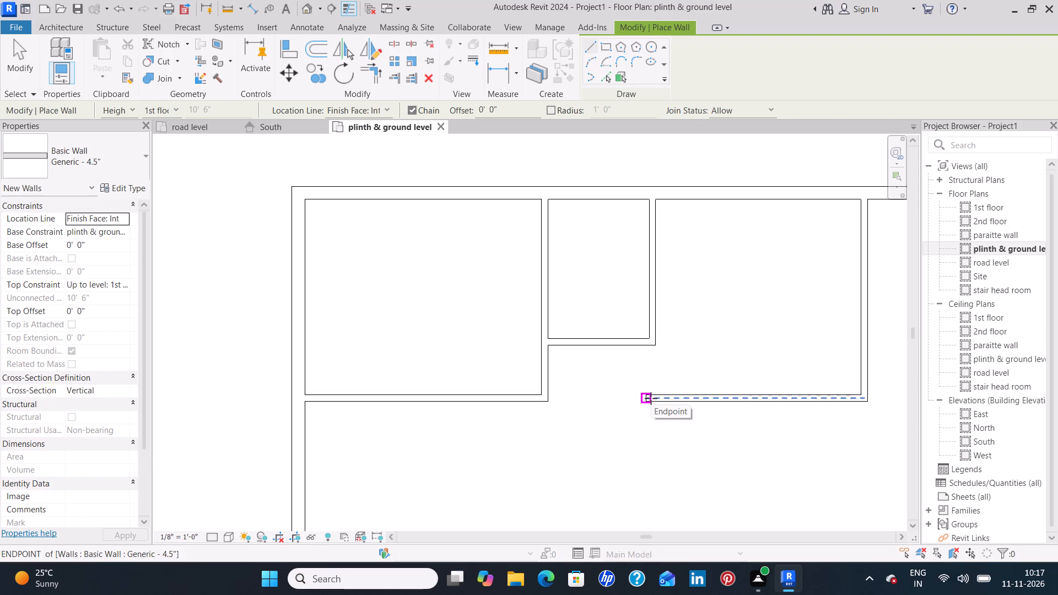
click(651, 398)
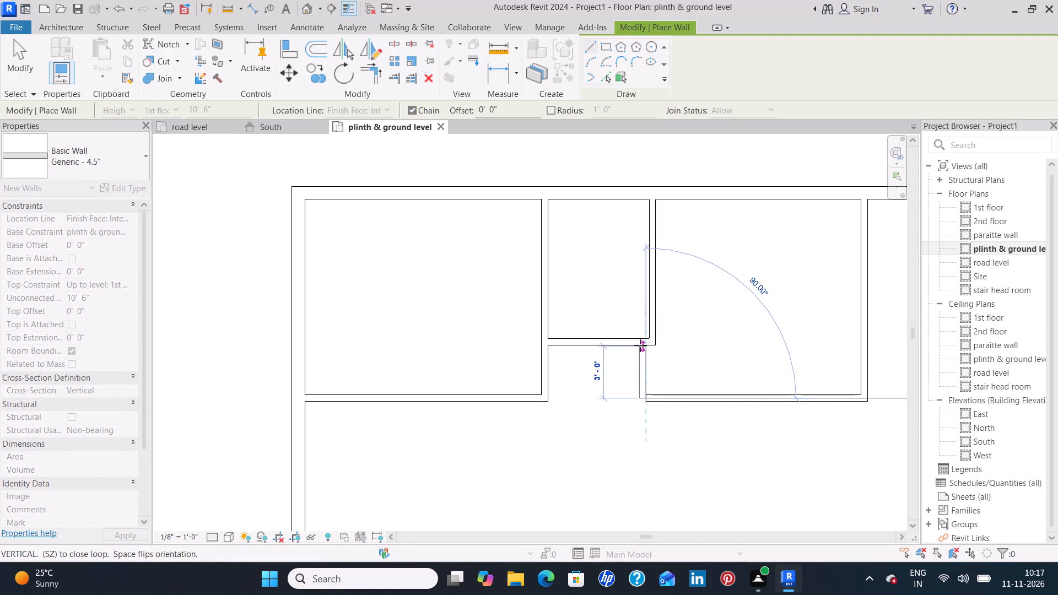
key(space)
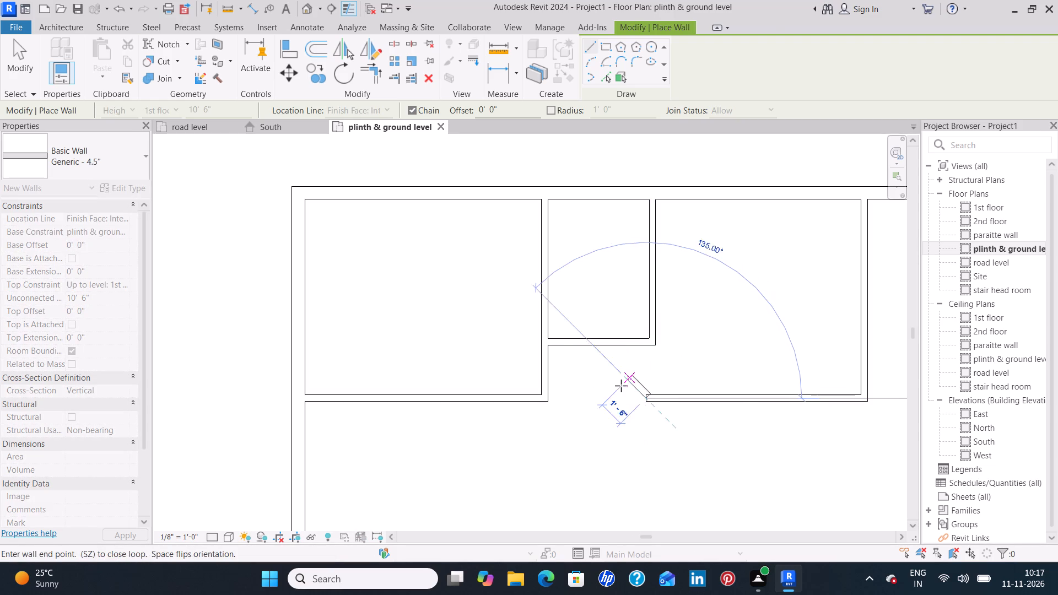
key(Escape)
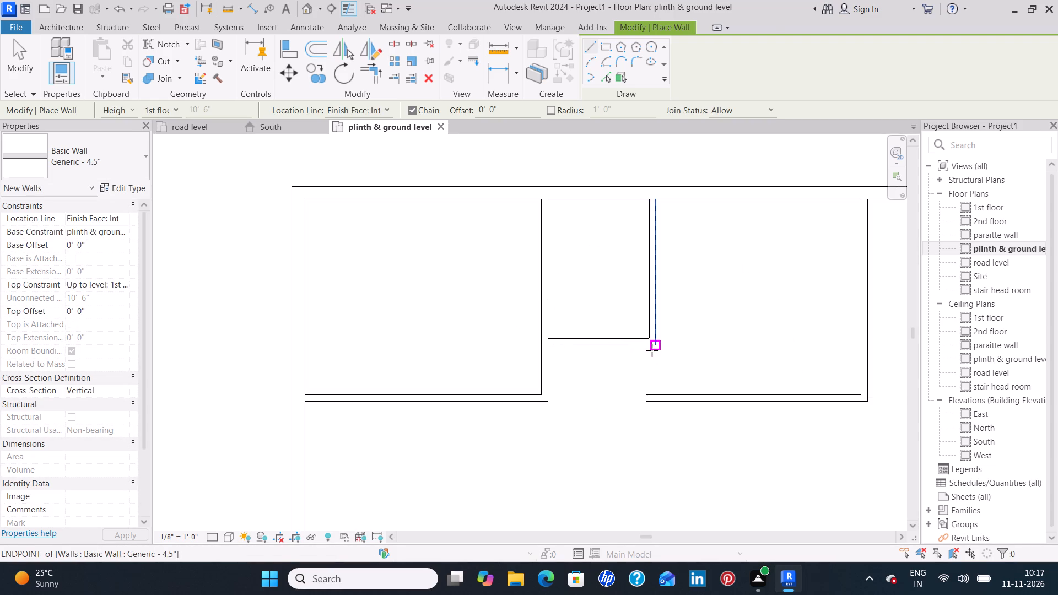
click(652, 350)
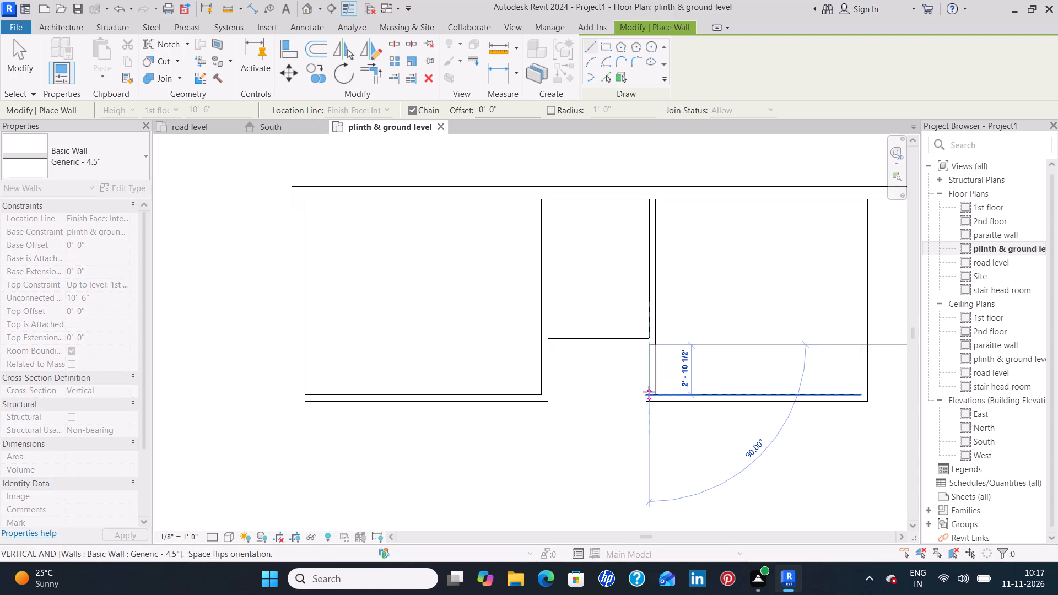
click(649, 392)
key(Escape)
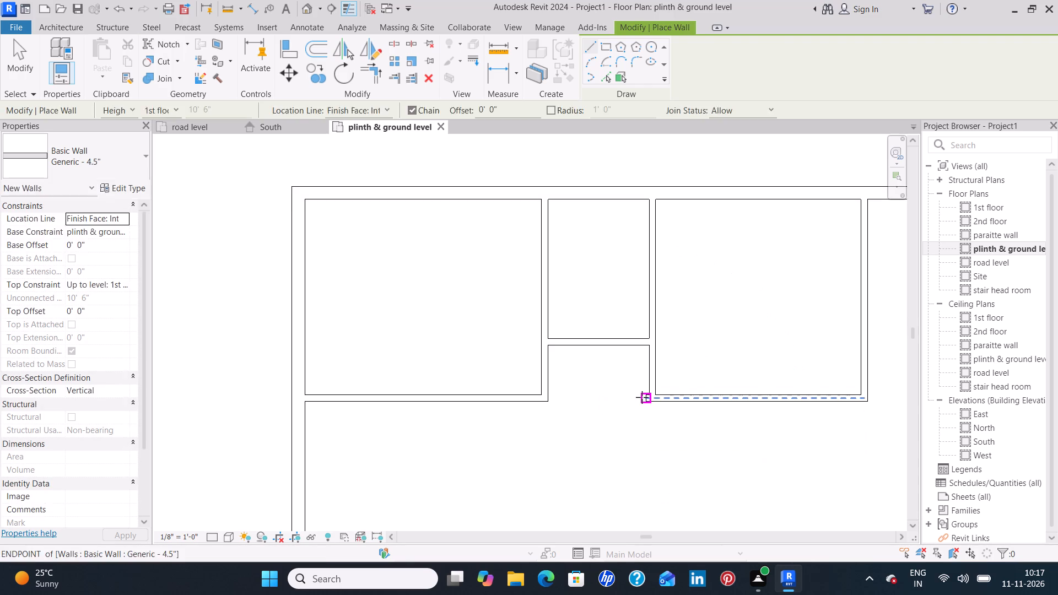
key(Escape)
Adjust the west end of the dining room's south wall to meet the short connecting wall at a clean corner.
click(646, 400)
scroll(647, 399, up, 9)
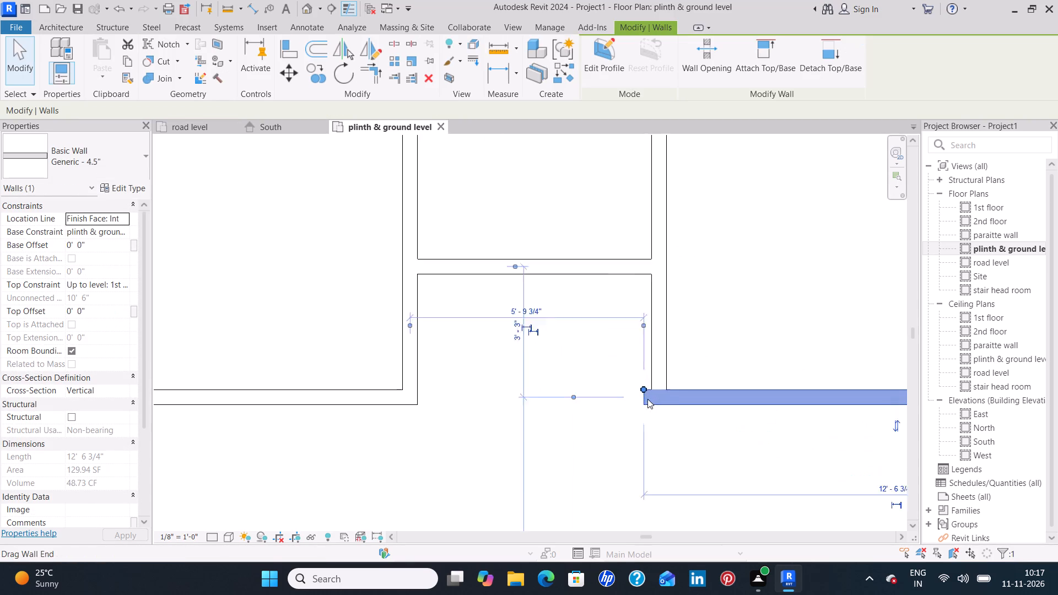
scroll(647, 399, up, 1)
drag(639, 380, 656, 380)
click(573, 395)
Draw two Generic - 9" walls enclosing a kitchen about 10 feet wide and 12 feet deep, east of the dining room.
scroll(575, 392, down, 10)
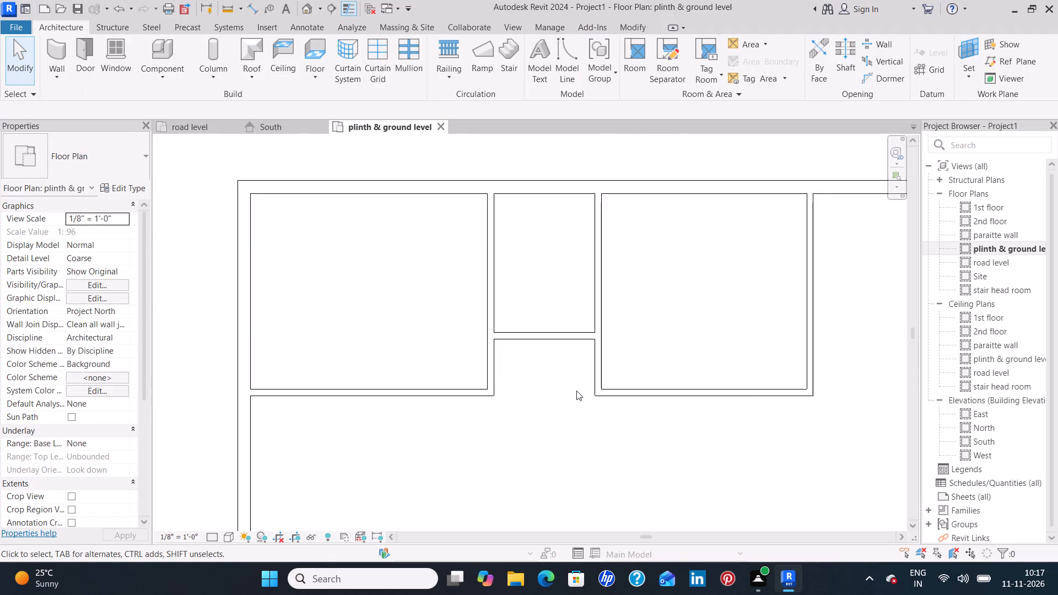
scroll(576, 391, down, 4)
scroll(766, 354, down, 4)
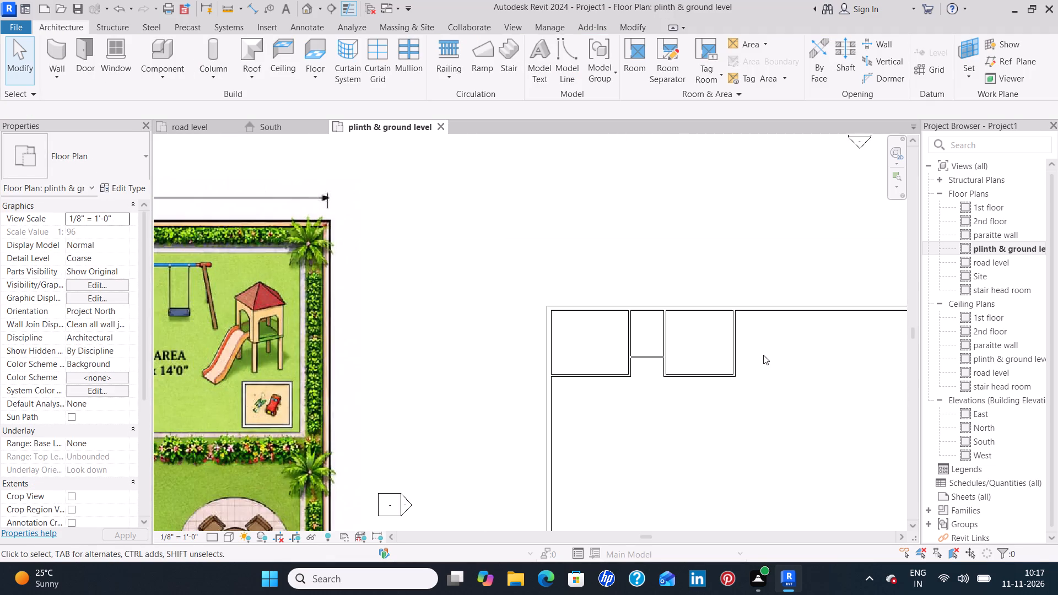
scroll(763, 355, down, 3)
middle_click(765, 355)
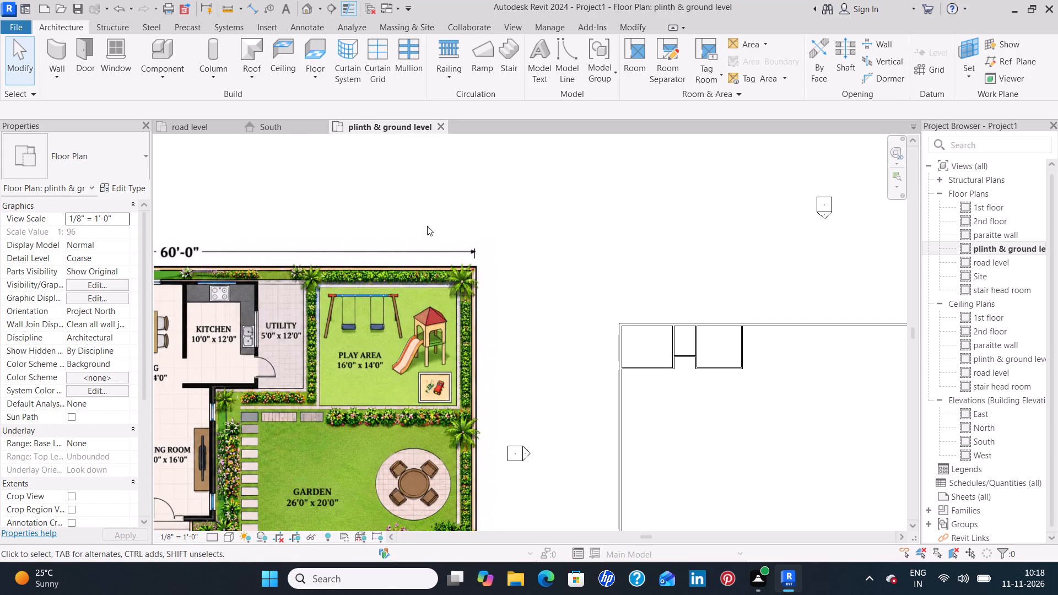
click(59, 53)
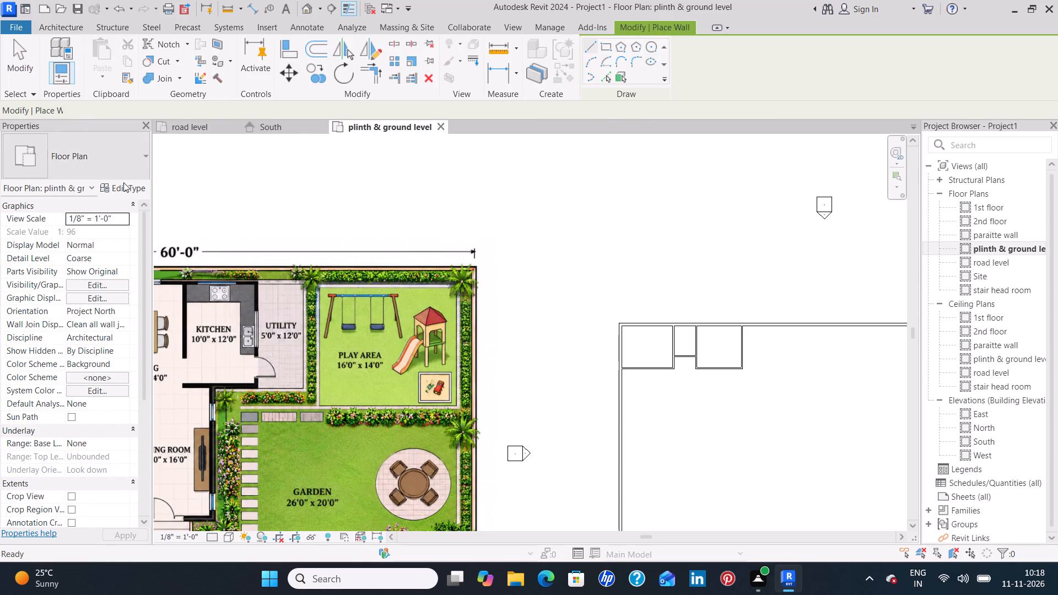
click(127, 162)
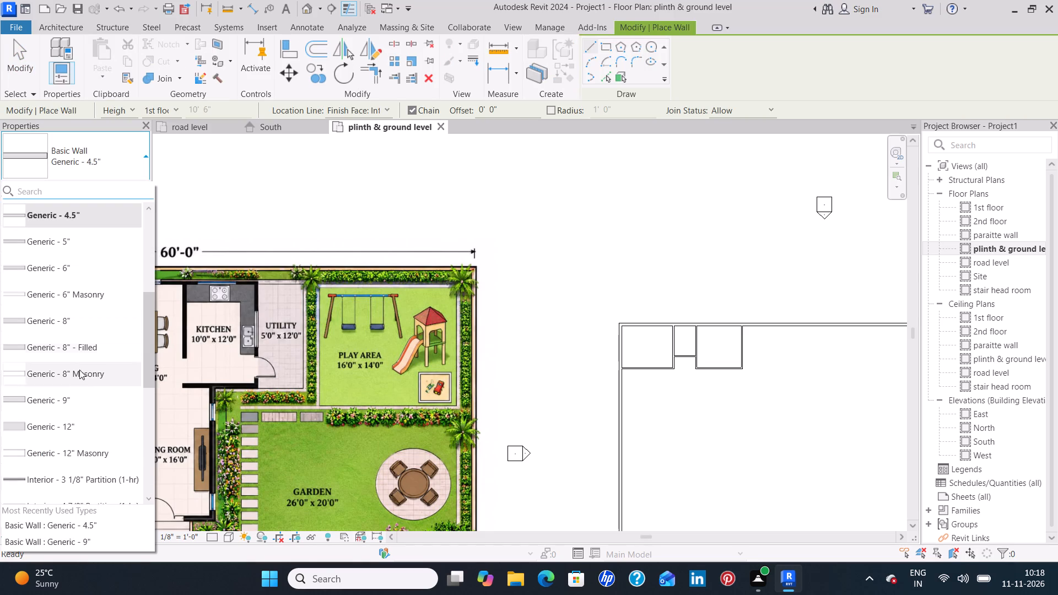
click(84, 397)
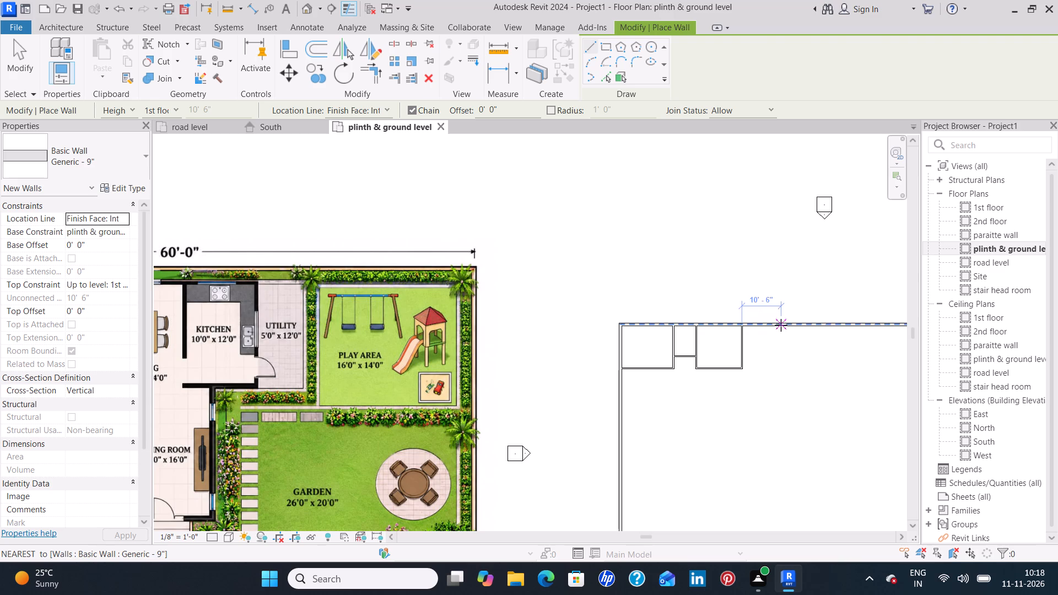
click(780, 326)
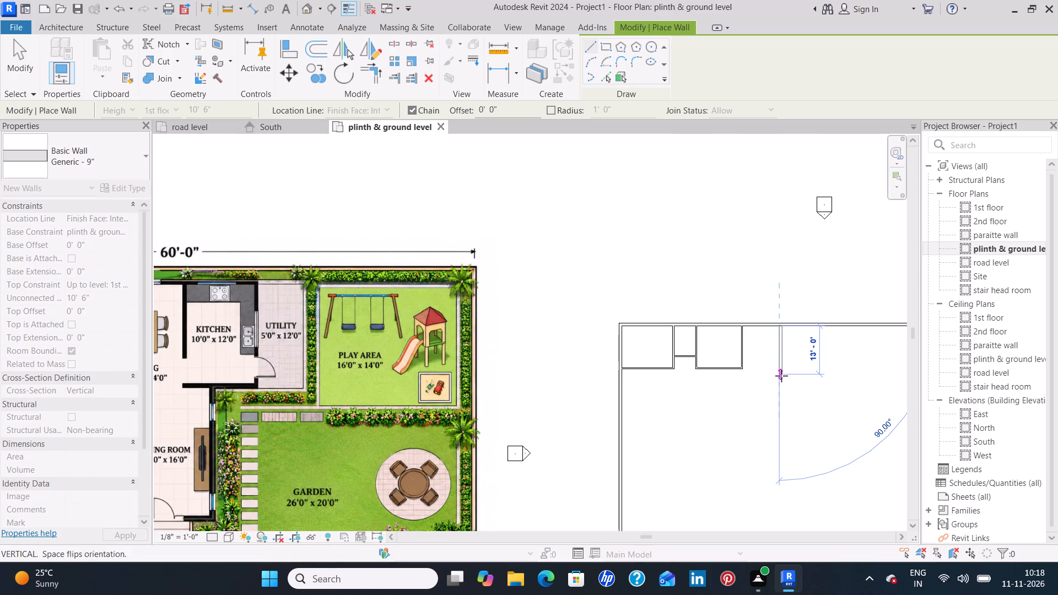
scroll(779, 370, up, 2)
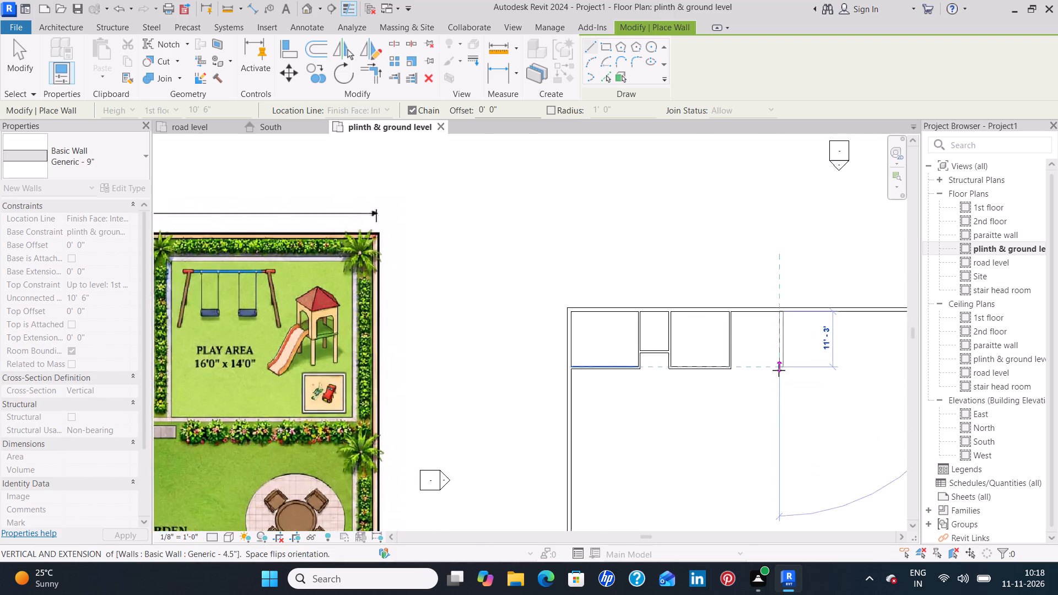
scroll(779, 370, up, 3)
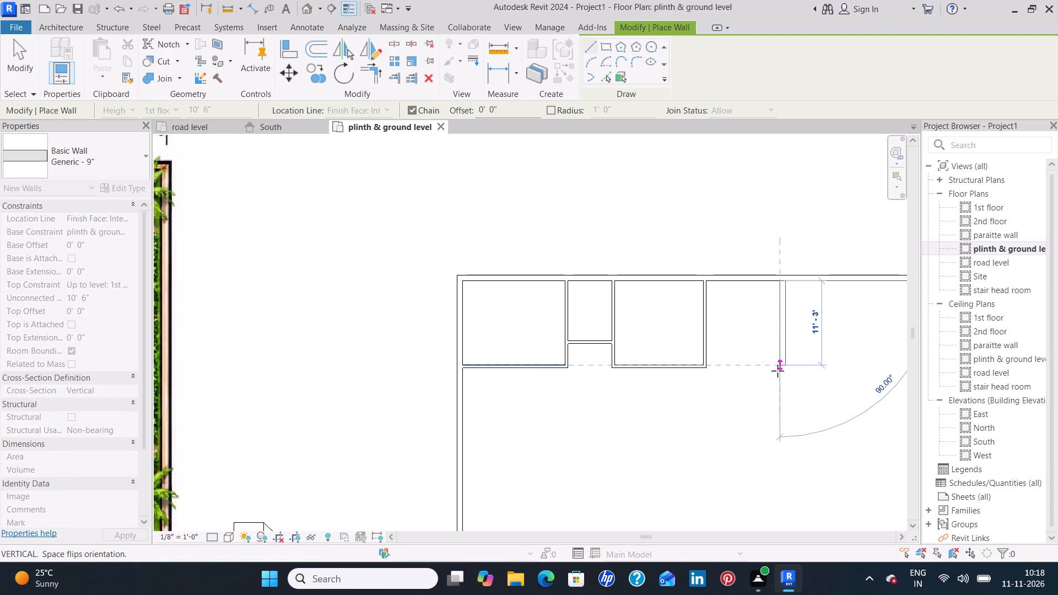
scroll(778, 371, up, 4)
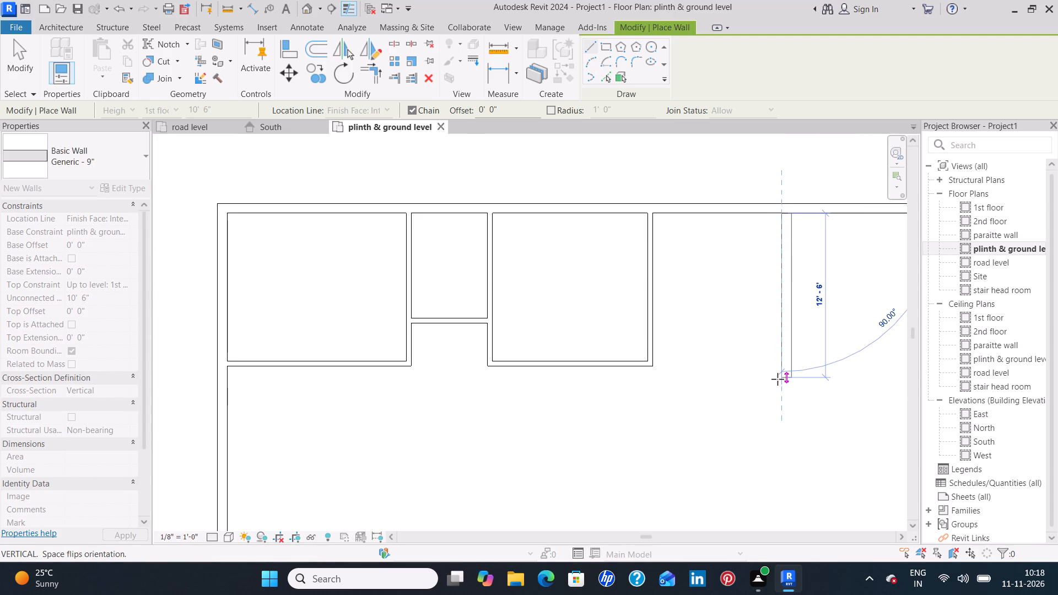
click(778, 373)
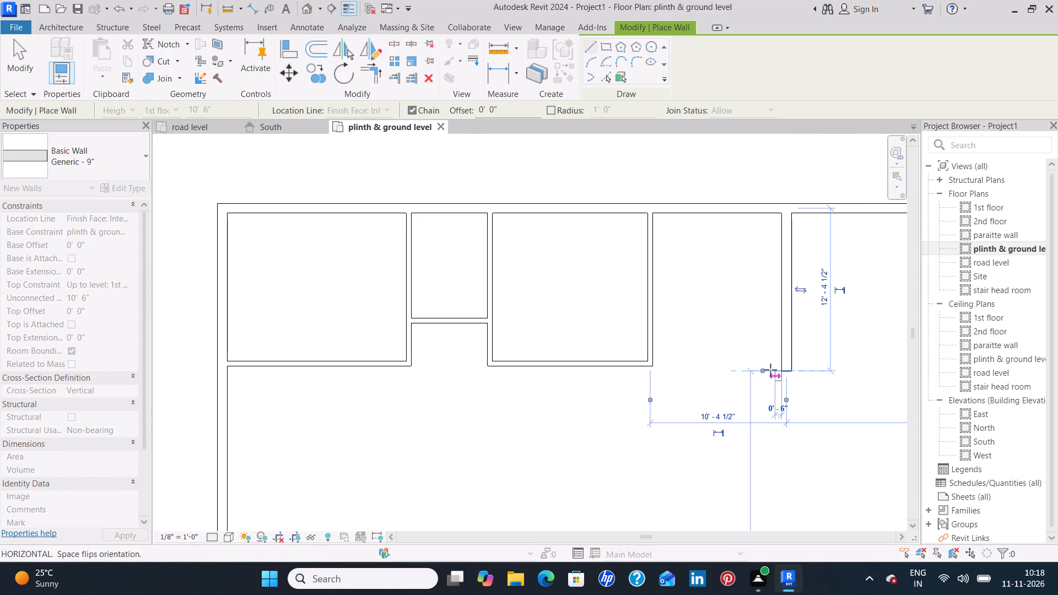
click(652, 369)
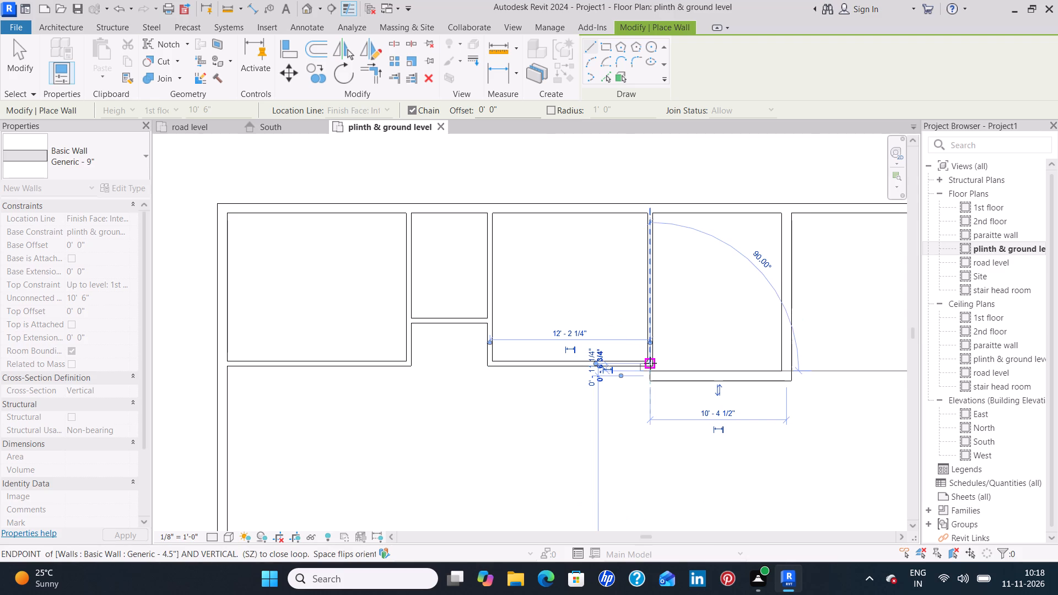
key(Escape)
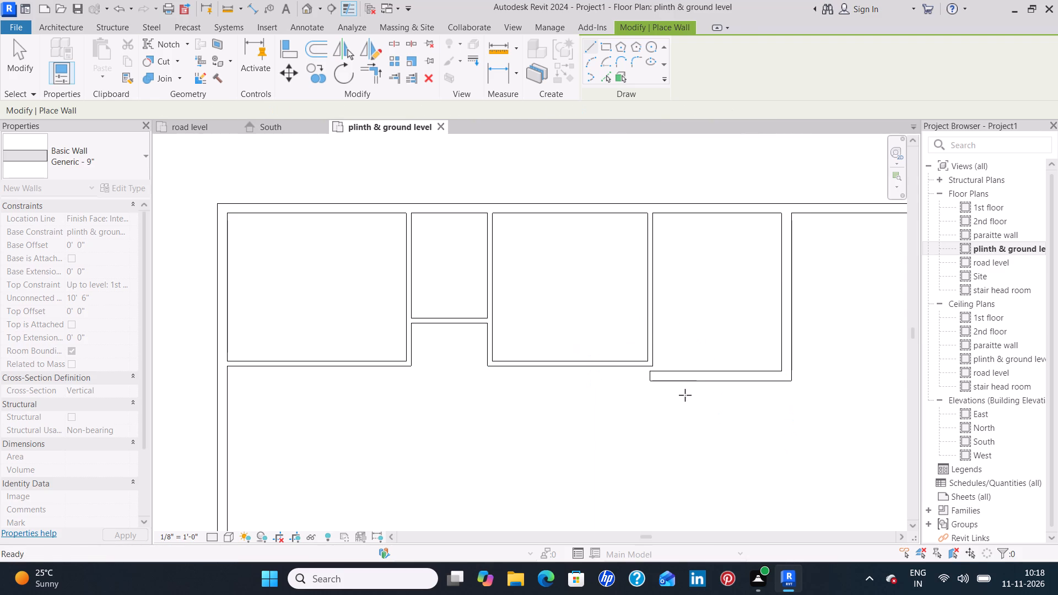
key(Escape)
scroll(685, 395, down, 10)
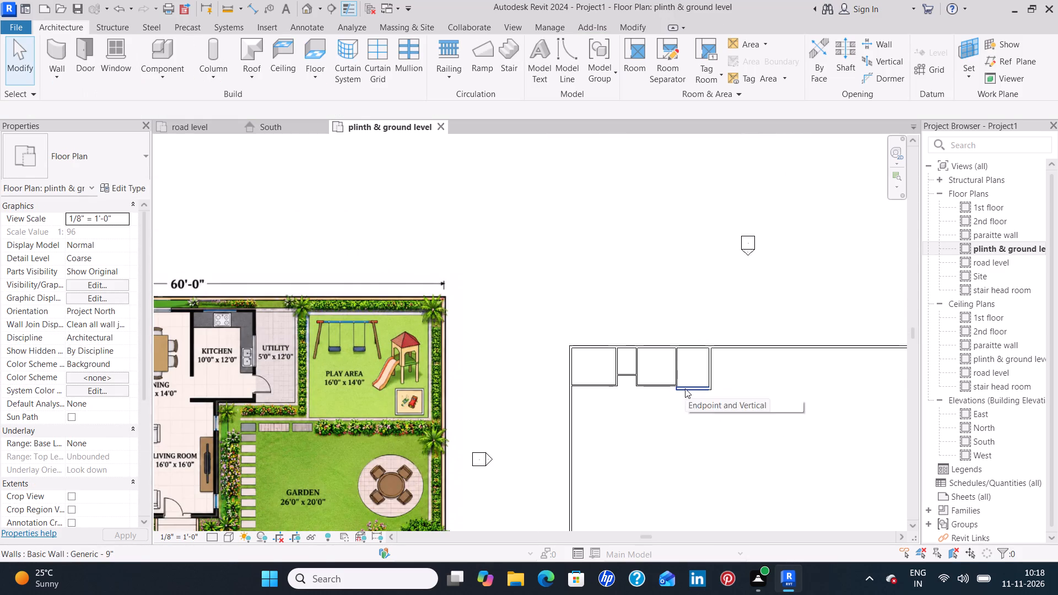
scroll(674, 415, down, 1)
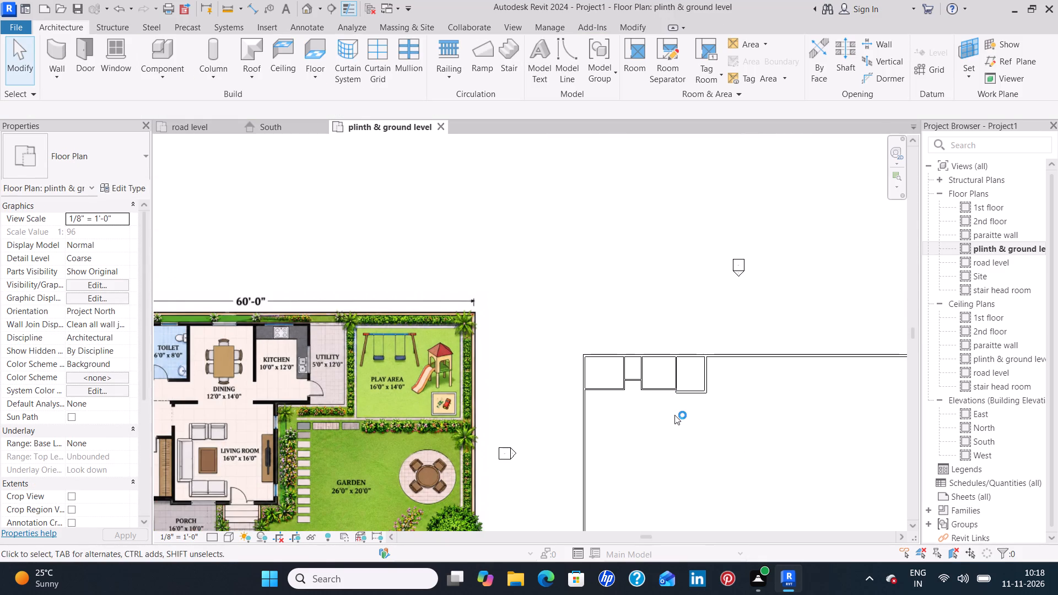
Draw two Generic - 4.5" walls enclosing a toilet about 8 feet wide and 6 feet deep, directly south of bedroom 1 against the west outer wall.
middle_drag(674, 419, 695, 361)
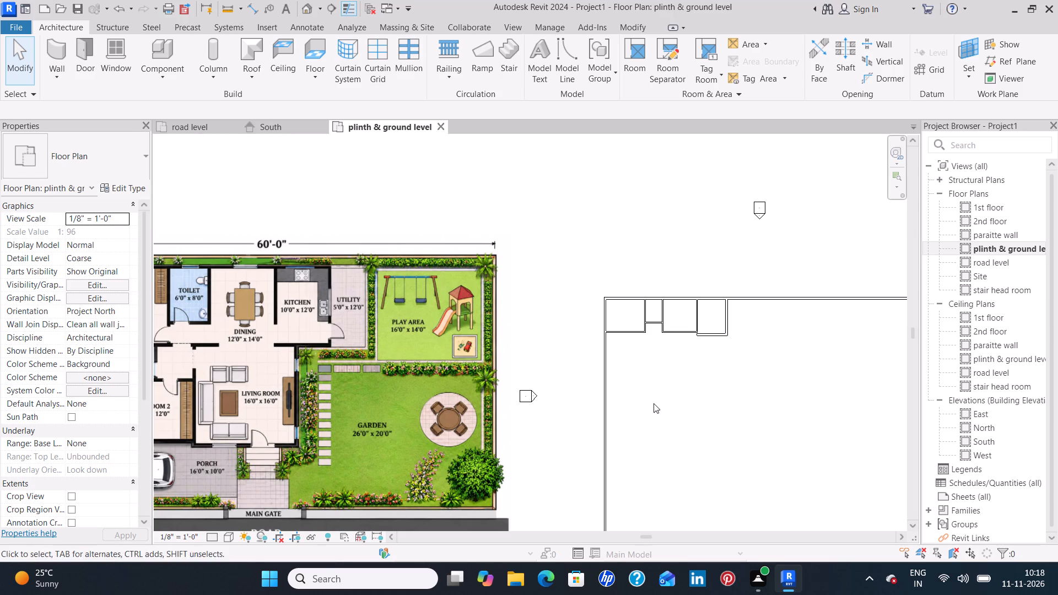
middle_drag(654, 403, 704, 323)
middle_drag(718, 319, 743, 321)
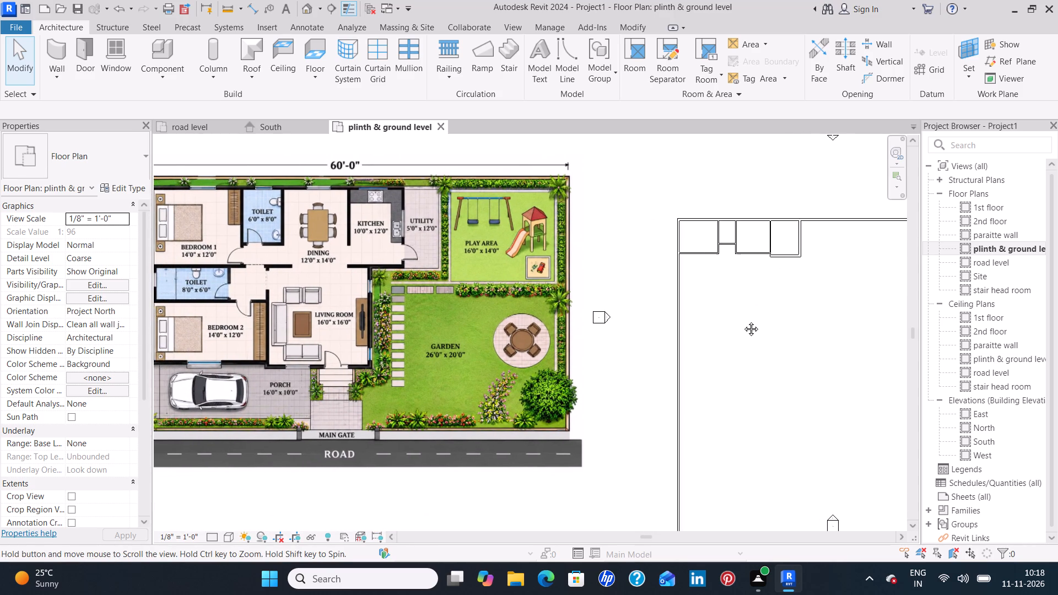
middle_drag(743, 321, 752, 322)
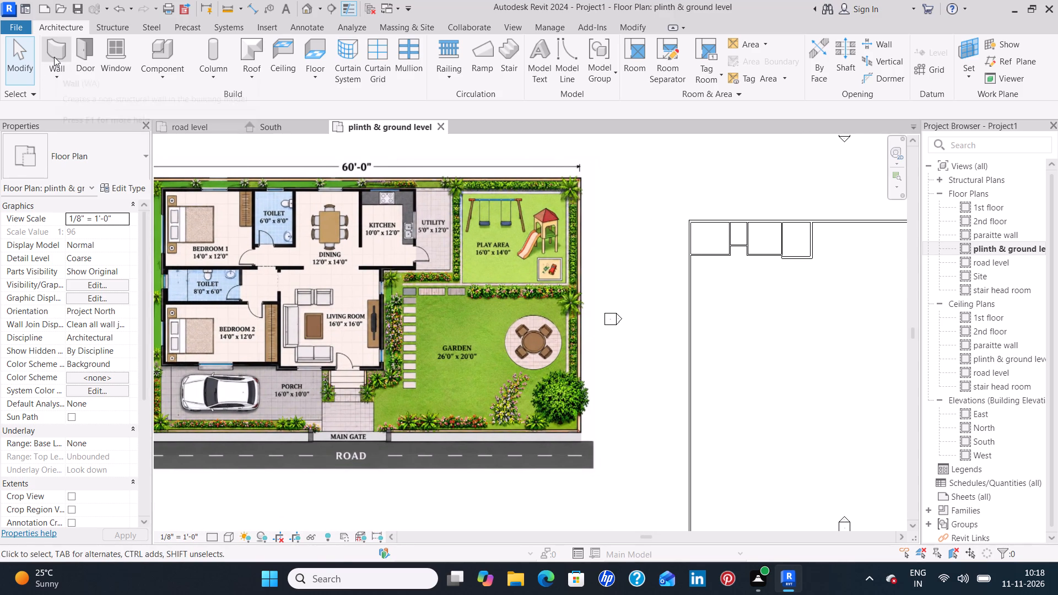
click(54, 57)
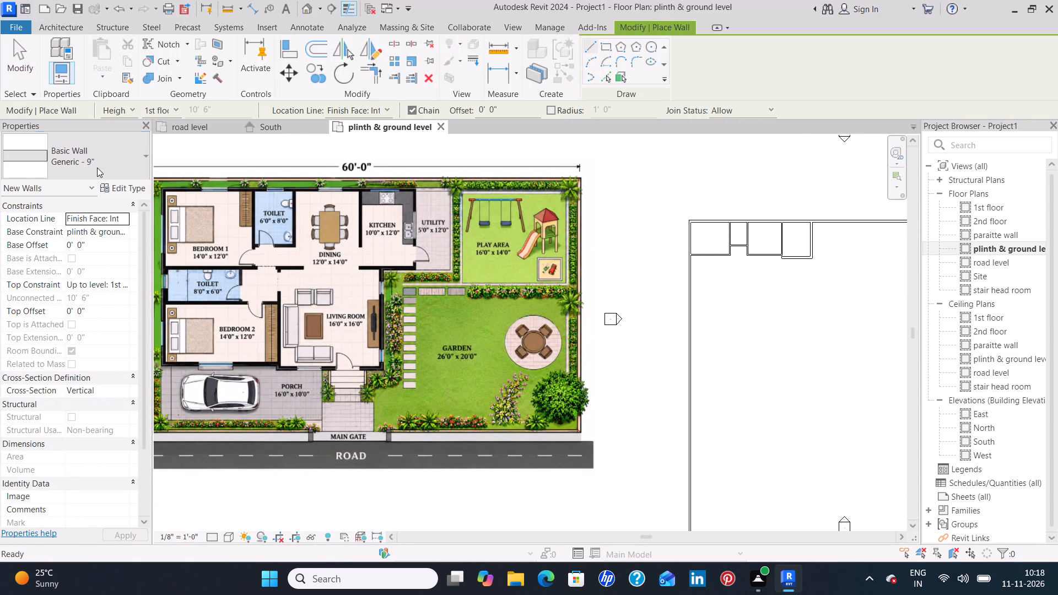
click(97, 167)
scroll(75, 264, up, 1)
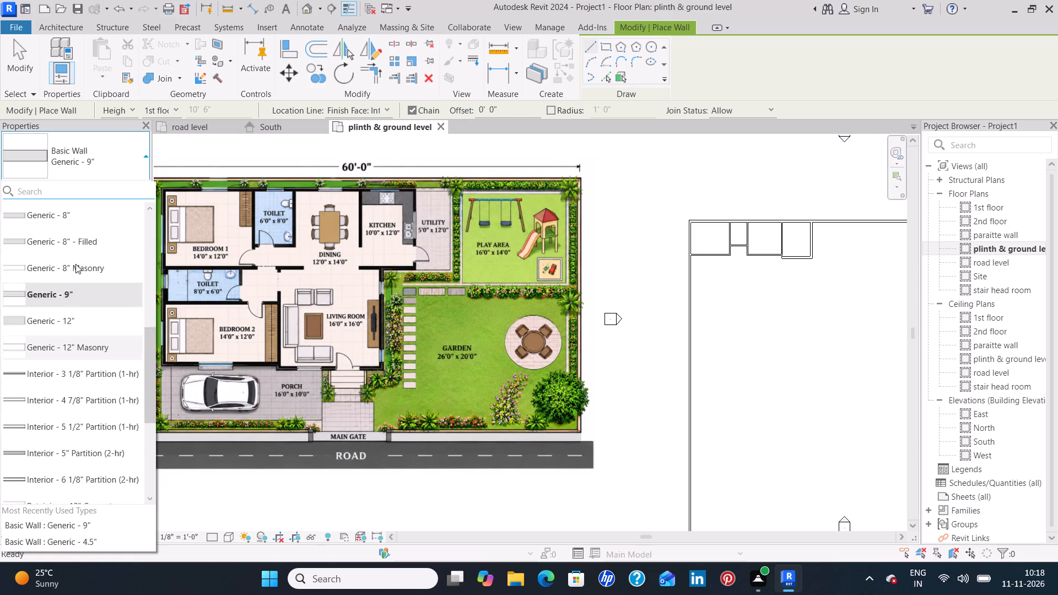
scroll(75, 264, up, 2)
click(76, 262)
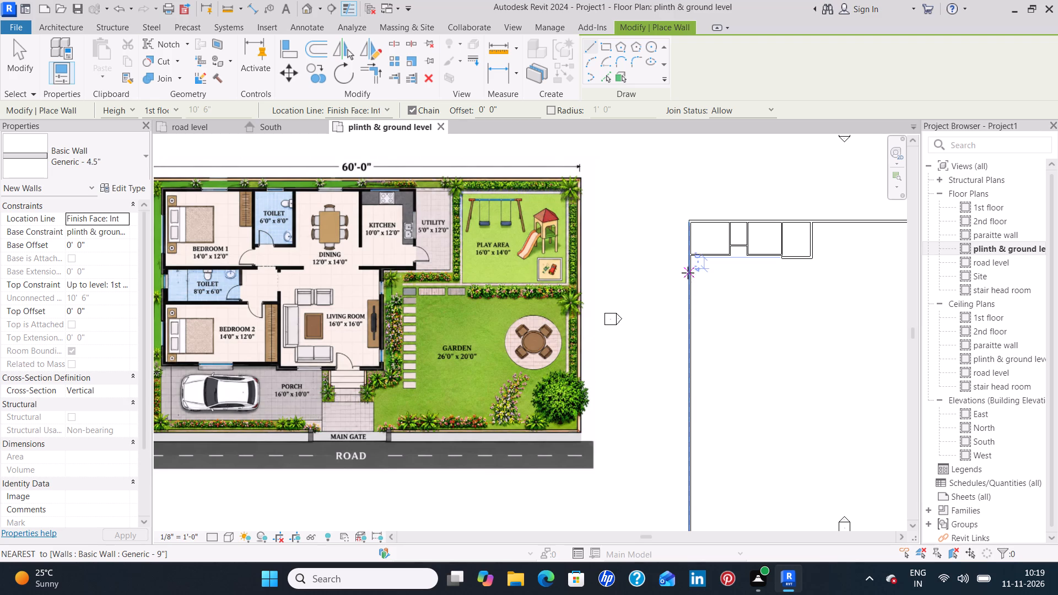
scroll(688, 273, up, 5)
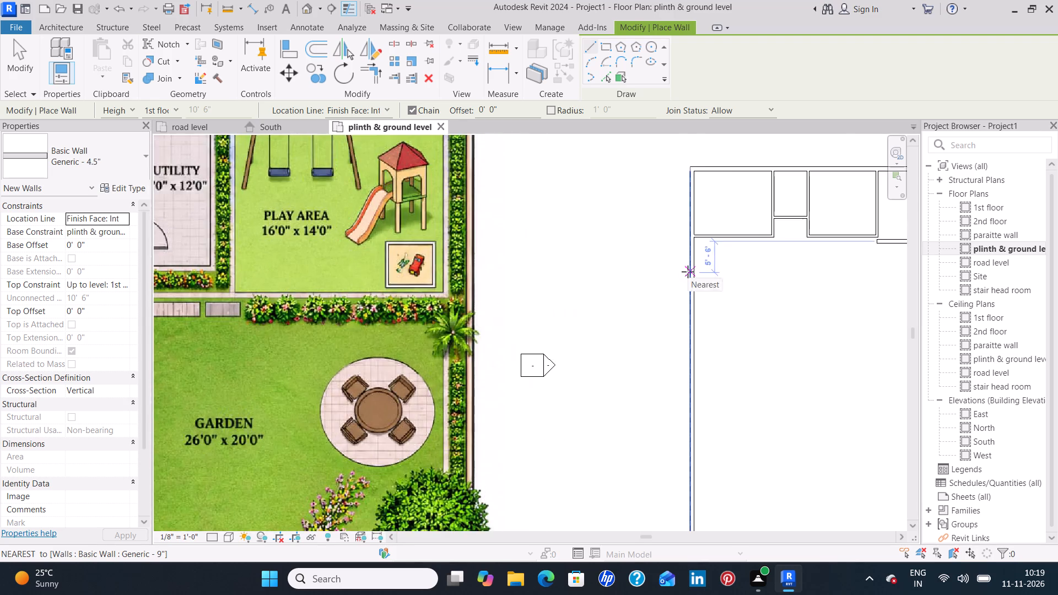
scroll(688, 272, up, 5)
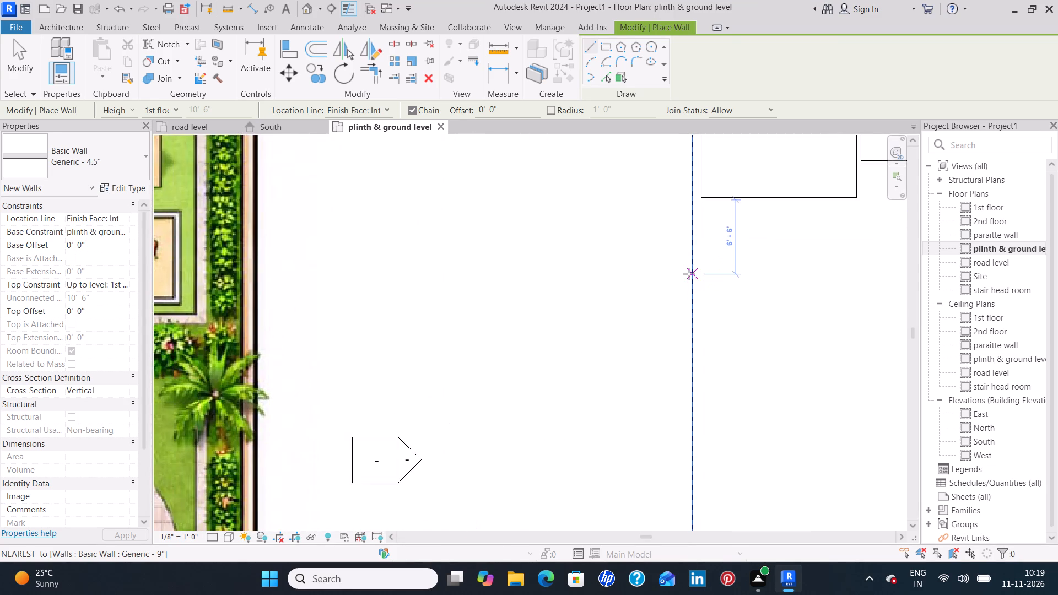
click(688, 268)
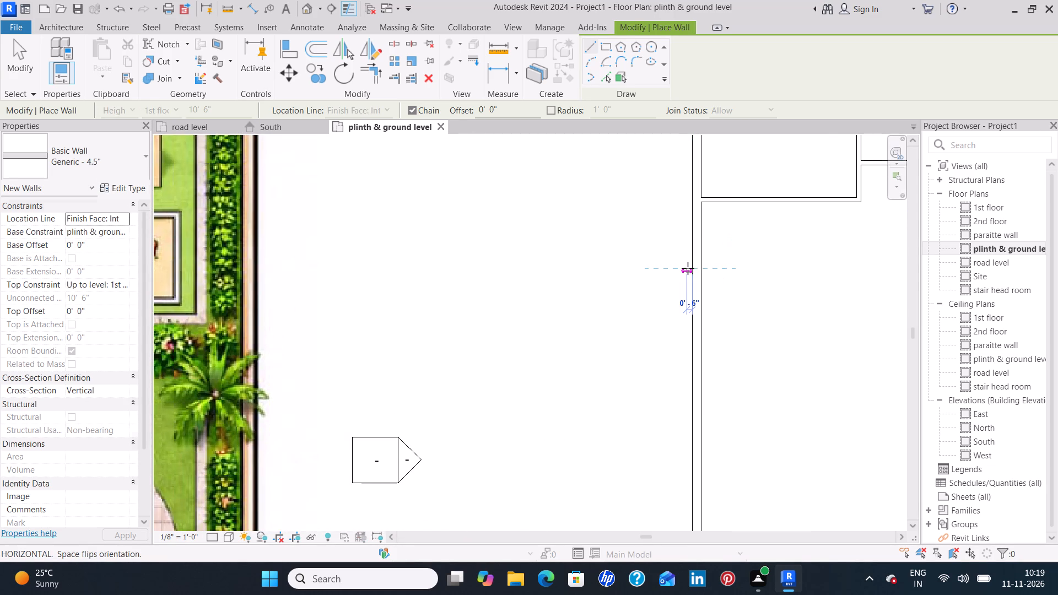
key(space)
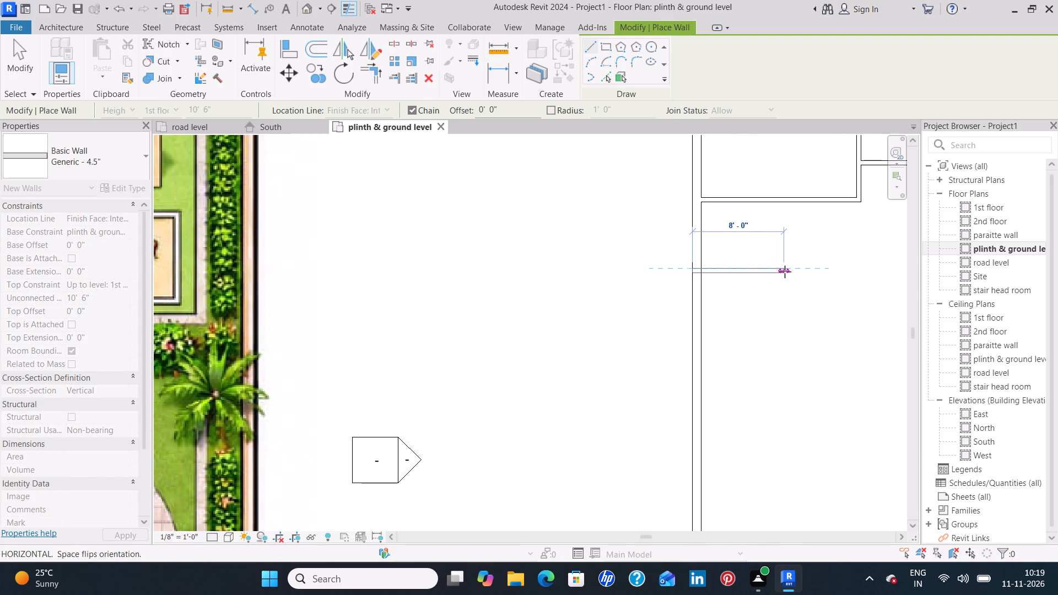
click(785, 272)
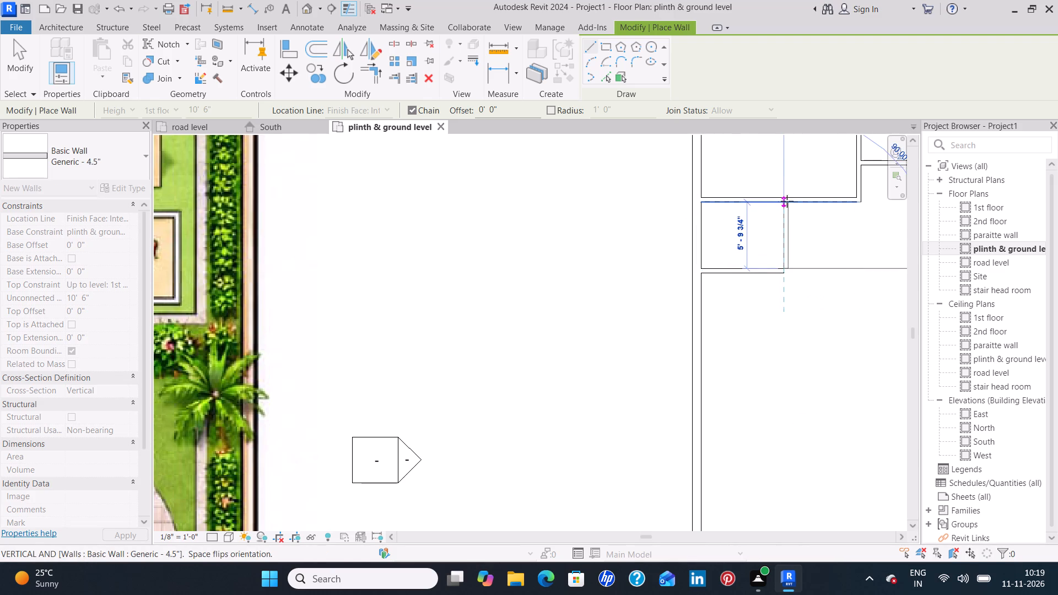
click(787, 201)
key(Escape)
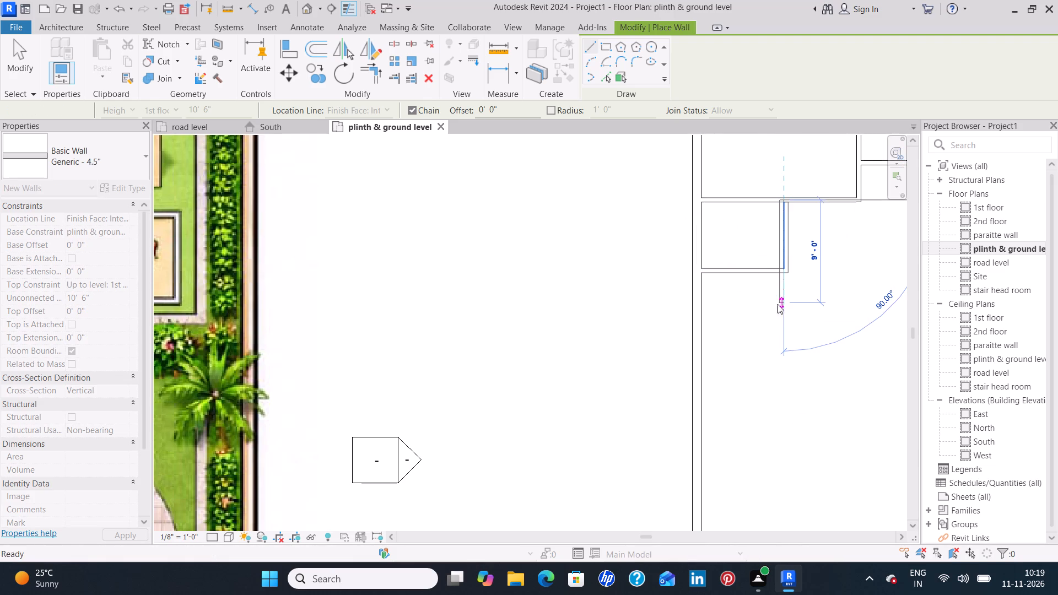
Draw bedroom 2's south wall as Generic - 9", running about 16 feet east from the west outer wall, 12 feet south of the 8-by-6-foot toilet.
scroll(764, 315, down, 11)
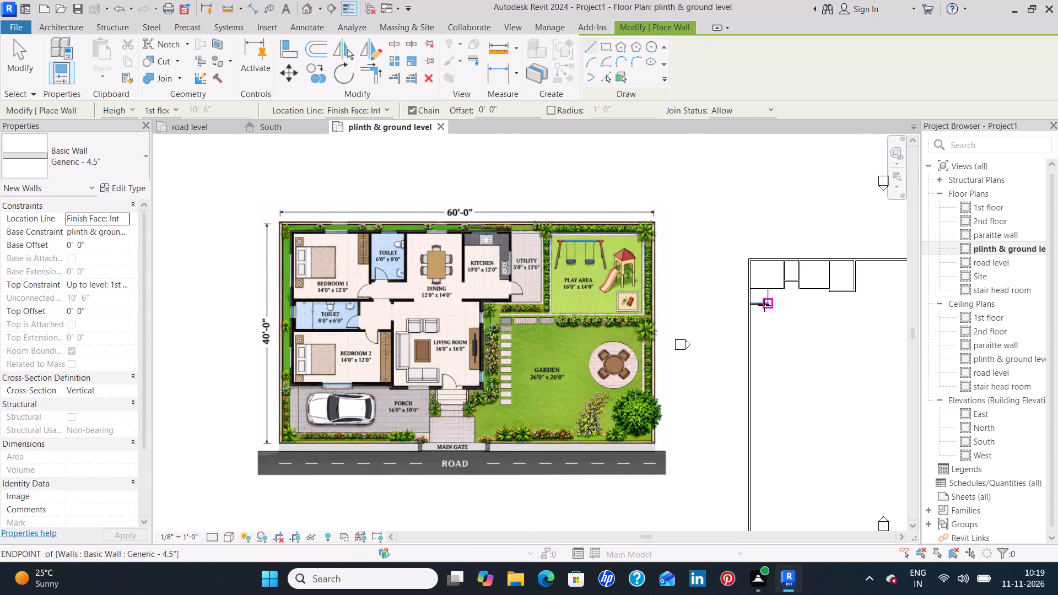
middle_drag(784, 307, 706, 257)
scroll(706, 257, up, 1)
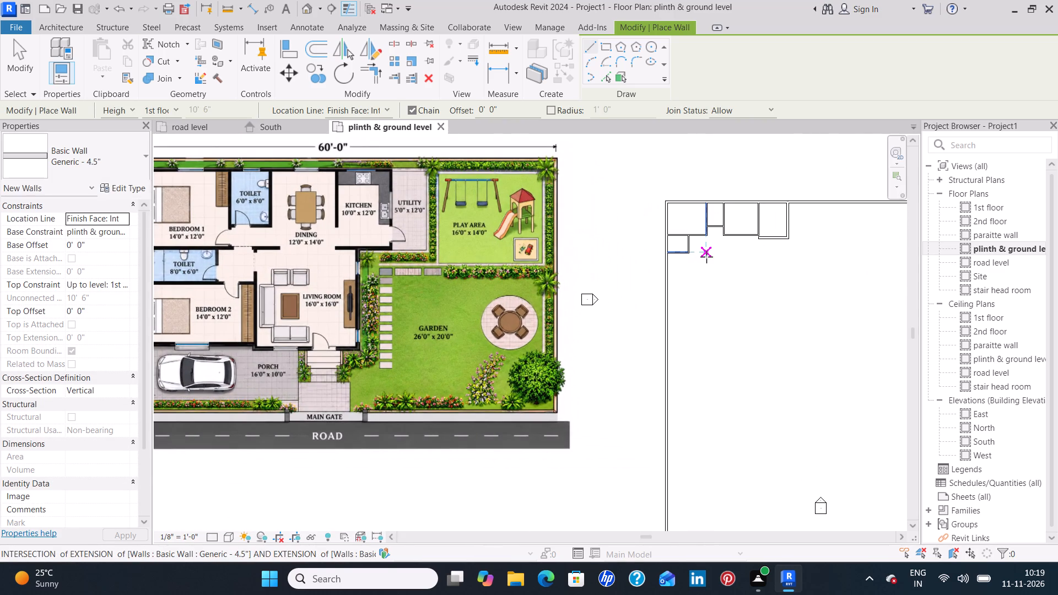
scroll(706, 257, down, 1)
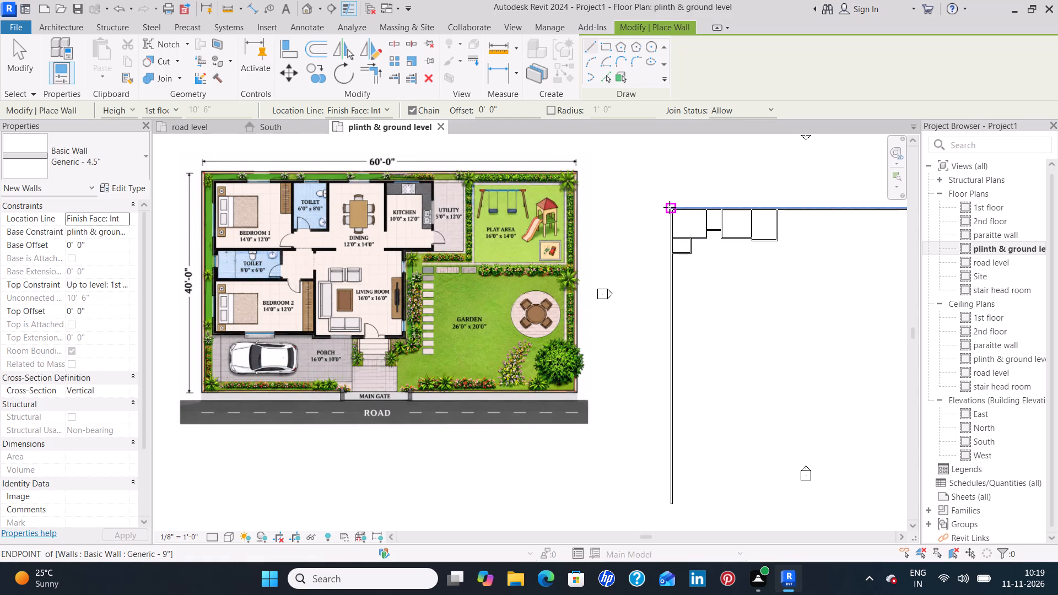
click(111, 154)
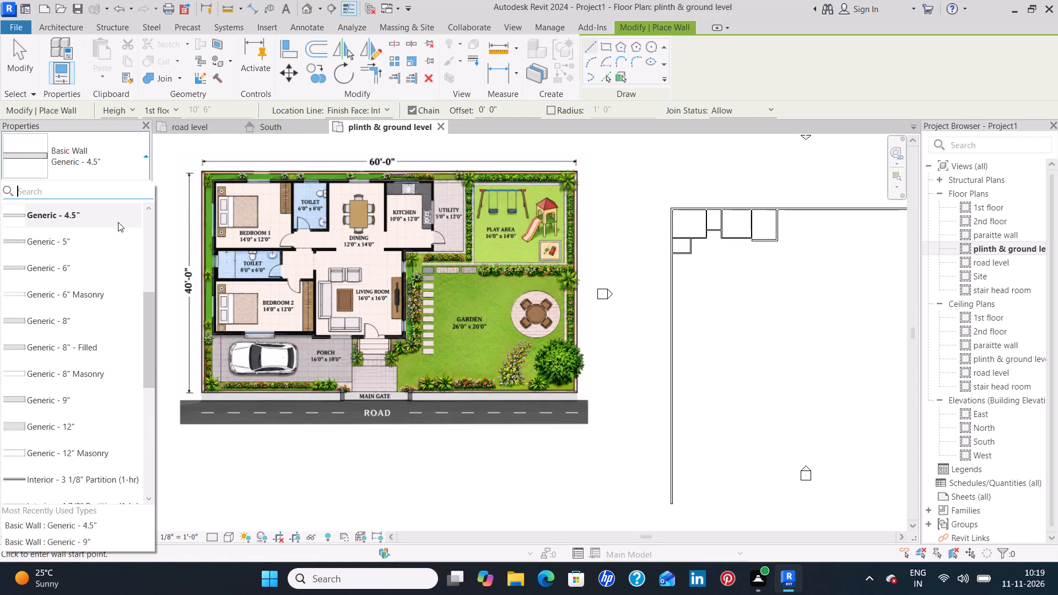
click(85, 399)
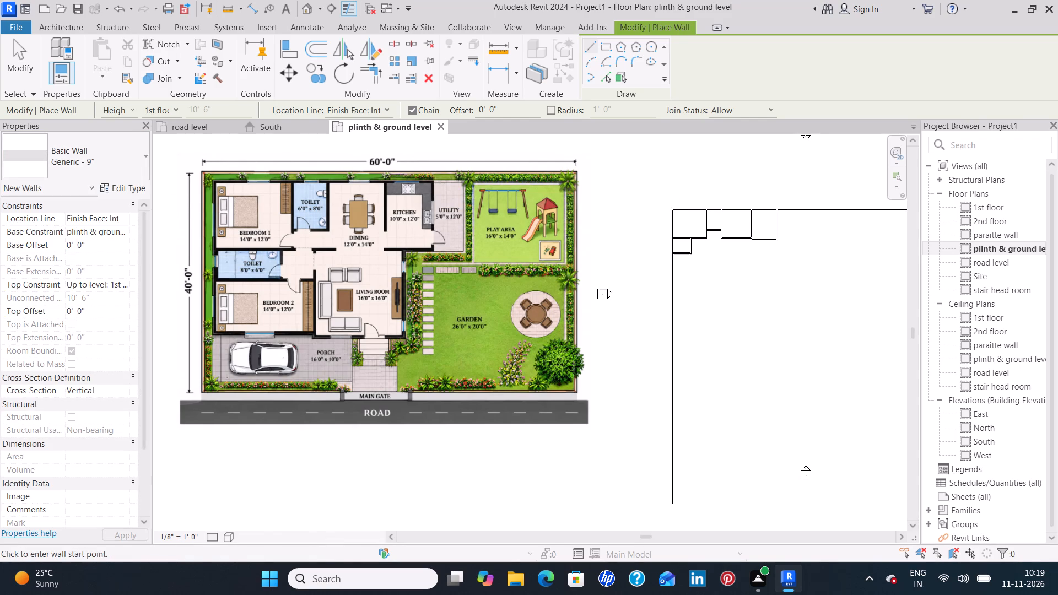
click(670, 283)
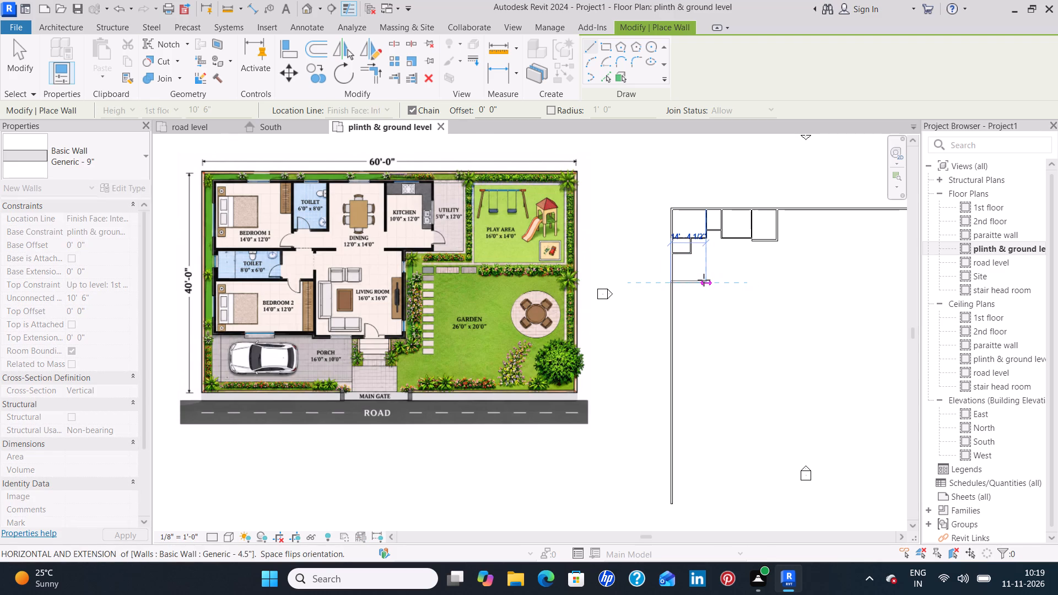
scroll(703, 281, up, 6)
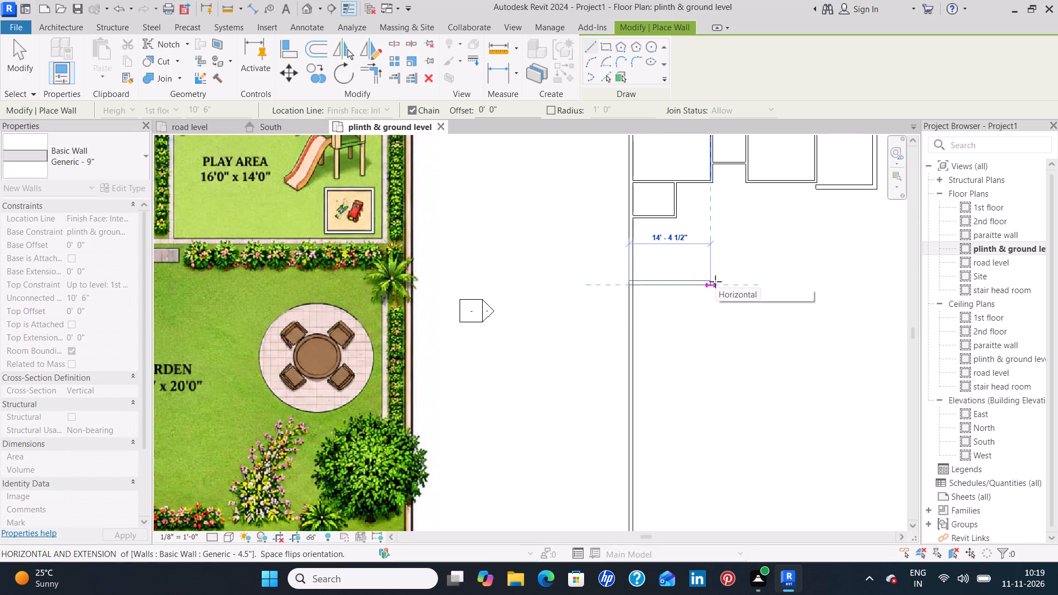
scroll(715, 282, down, 2)
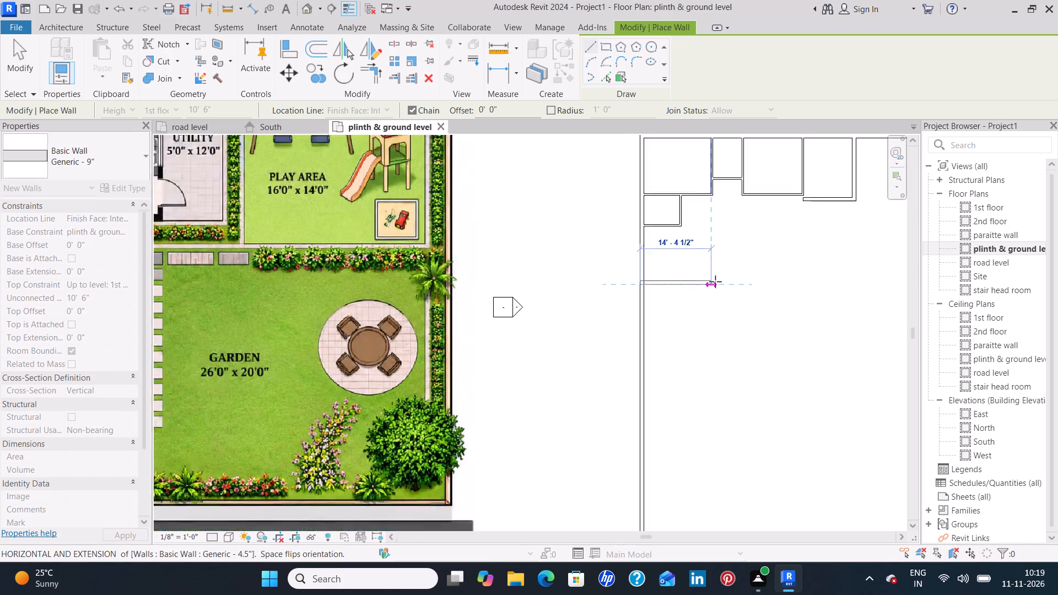
scroll(715, 282, down, 4)
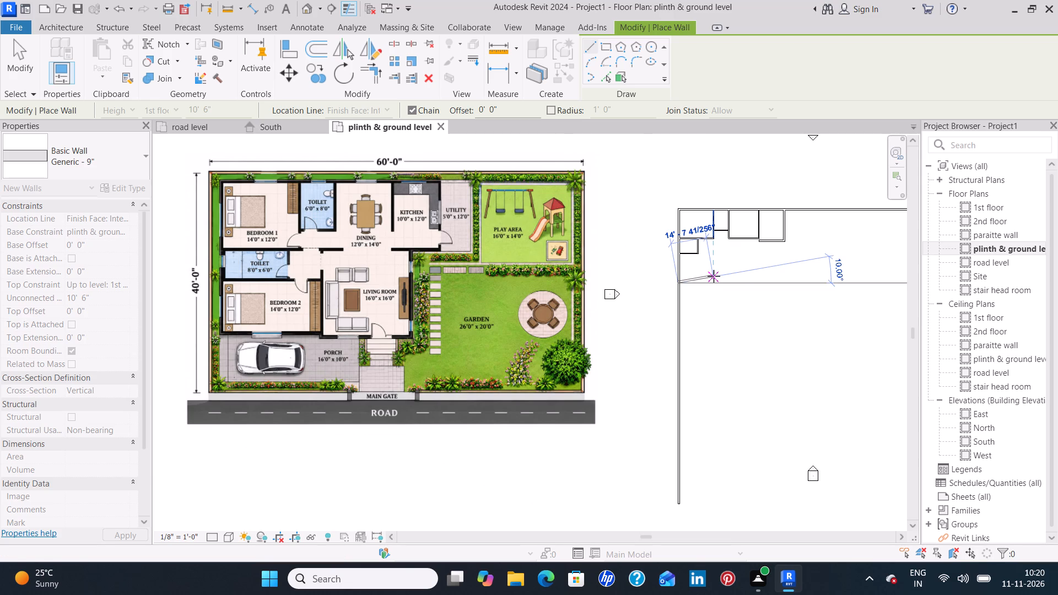
scroll(713, 275, up, 11)
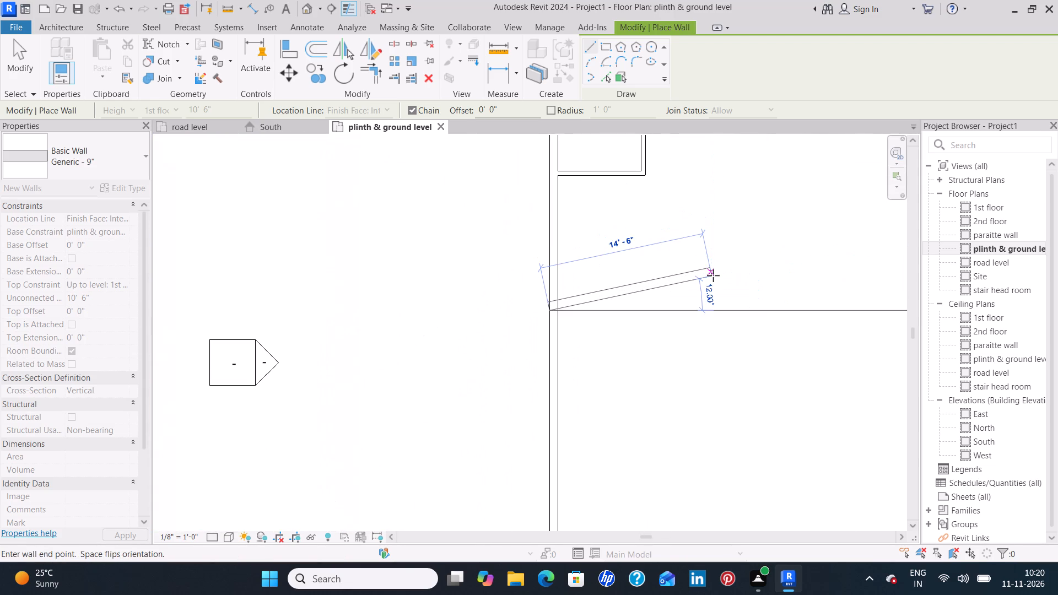
scroll(713, 275, down, 11)
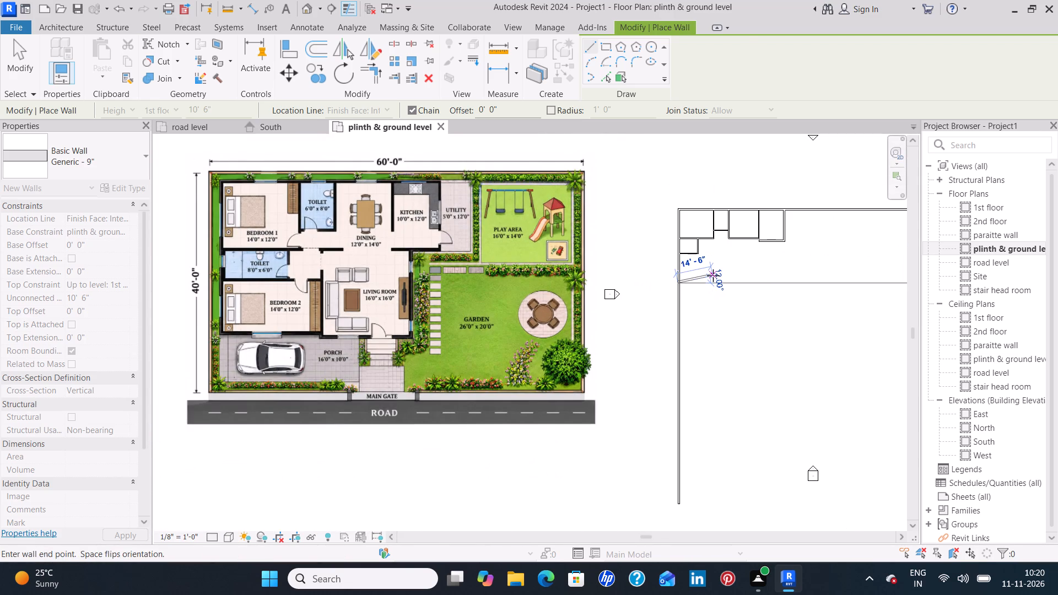
scroll(713, 275, up, 9)
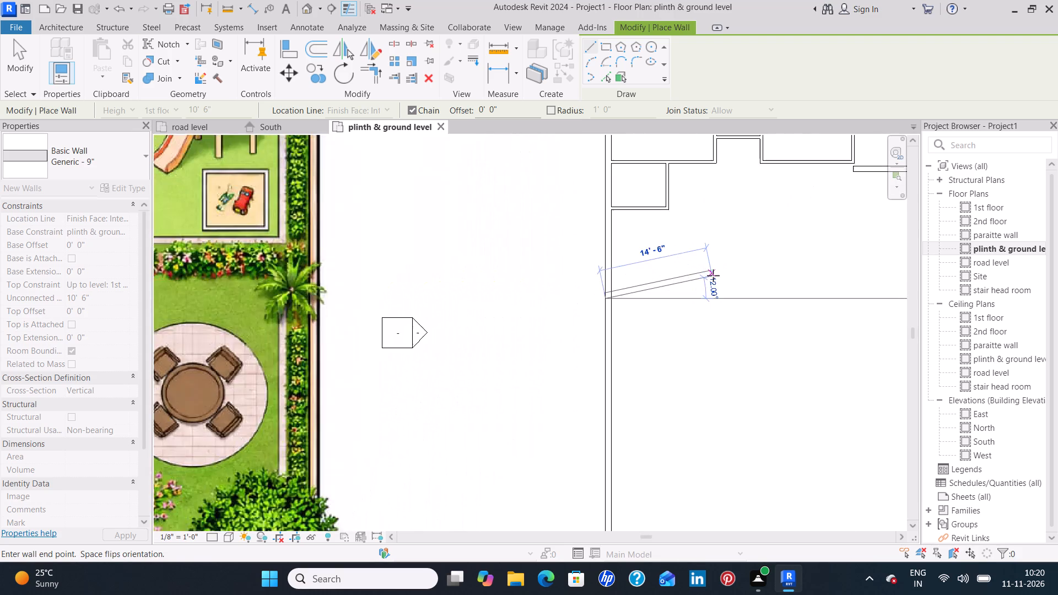
scroll(713, 275, up, 3)
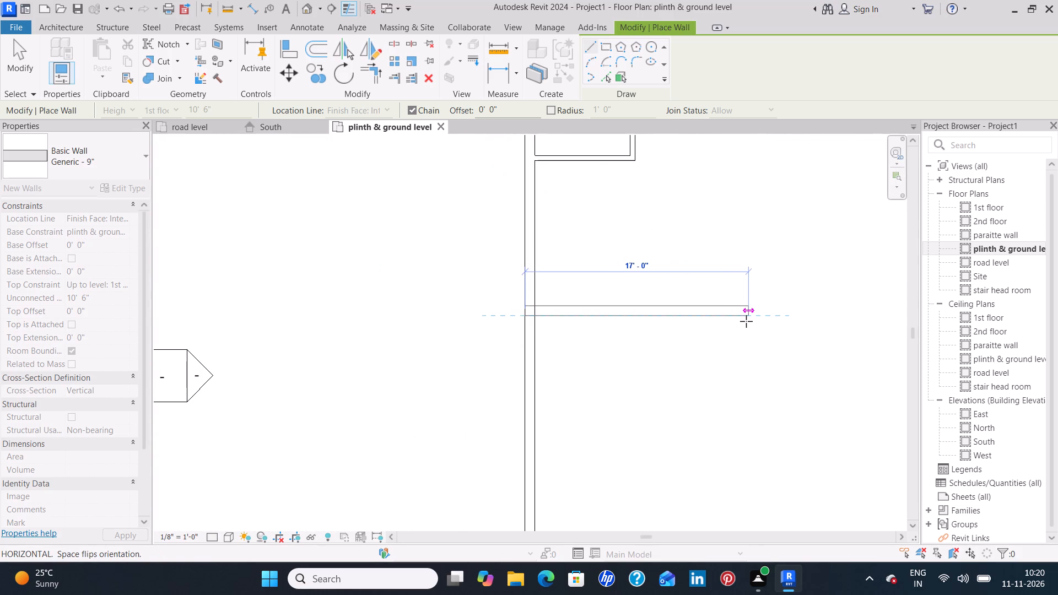
click(736, 316)
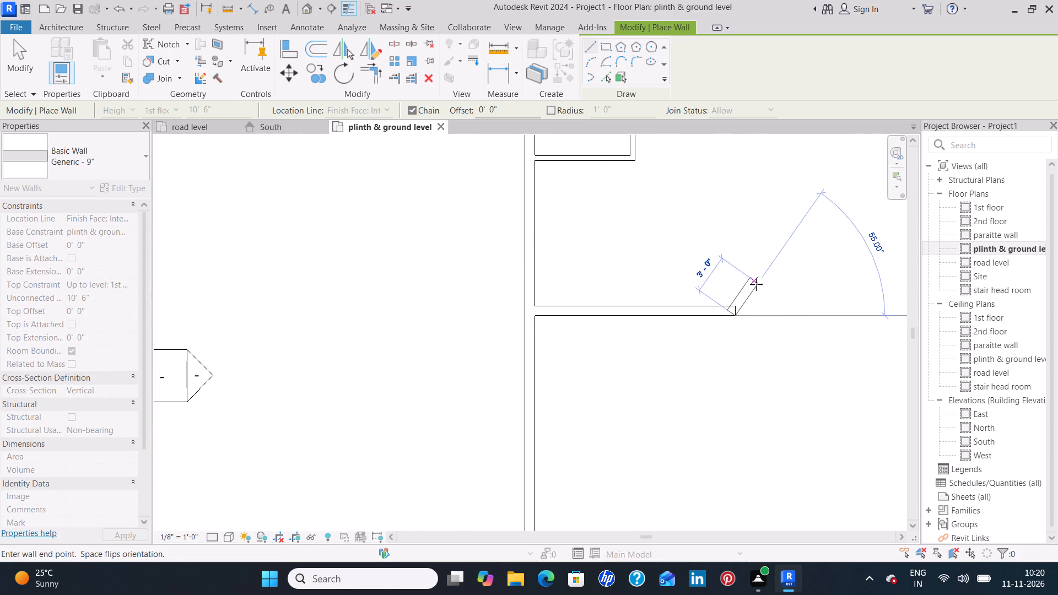
key(Escape)
Draw bedroom 2's east wall as Generic - 4.5", 12'-0" north from the east end of its south wall, flipped to the outer side.
scroll(752, 285, down, 5)
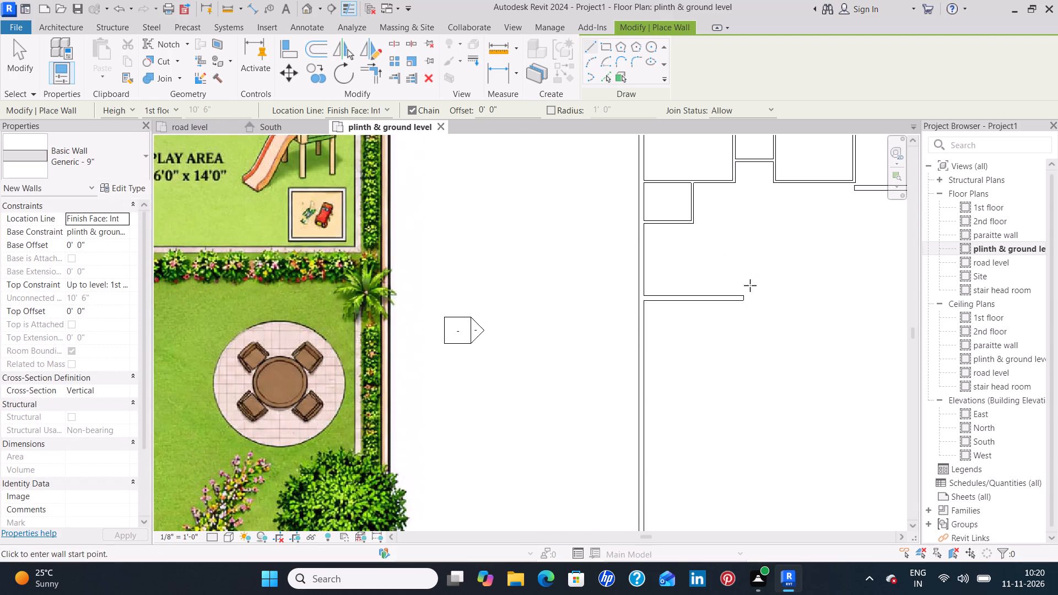
scroll(750, 285, down, 5)
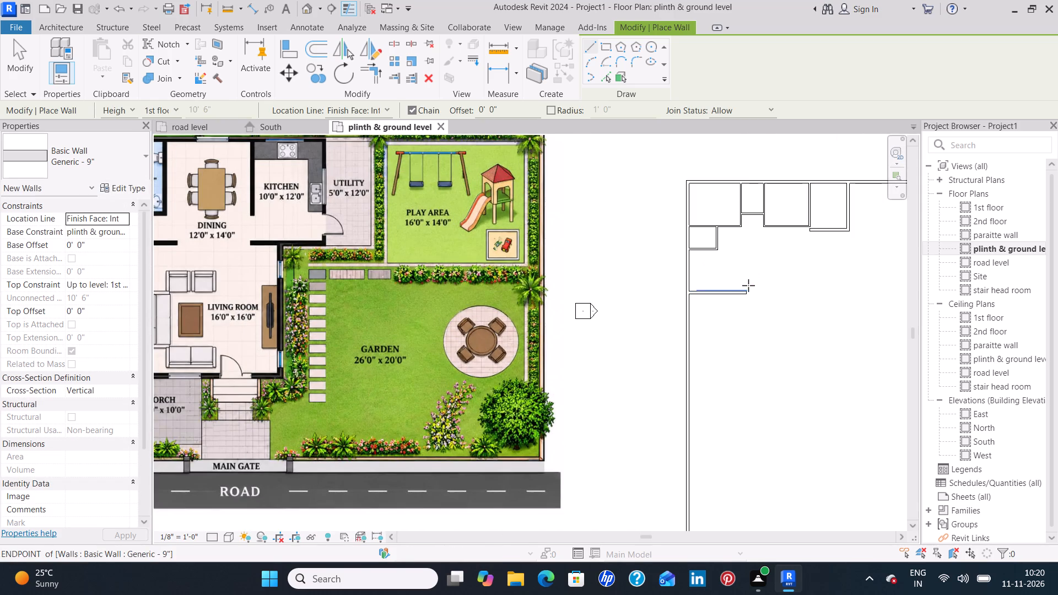
click(111, 153)
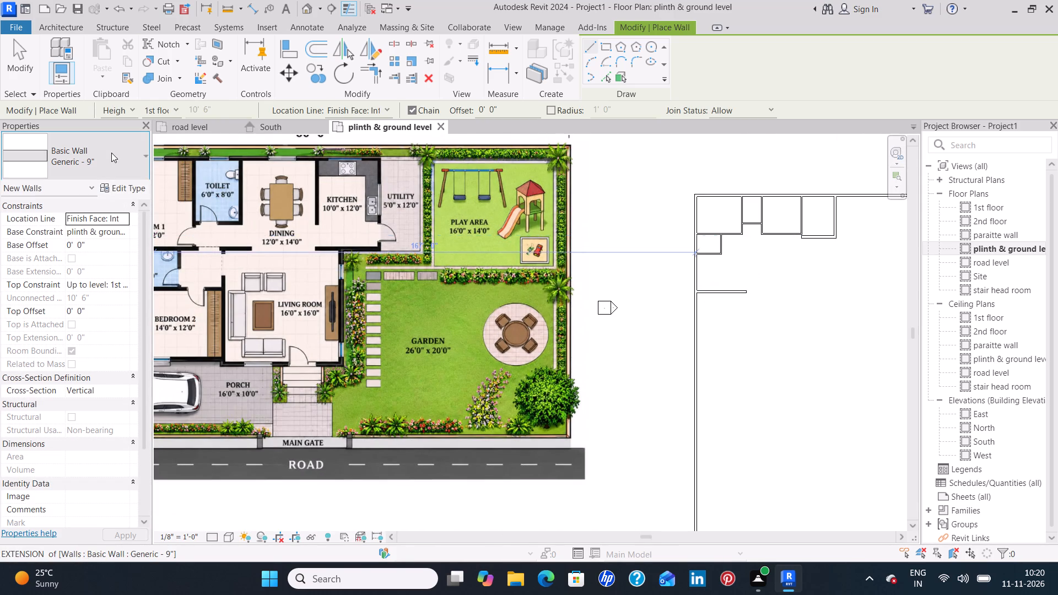
scroll(85, 277, up, 3)
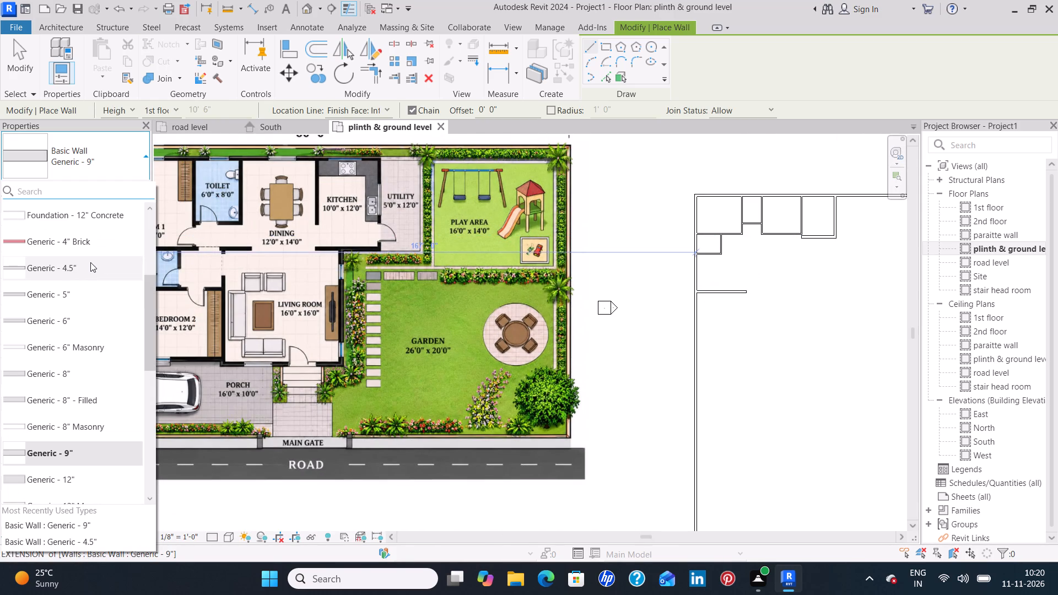
click(90, 262)
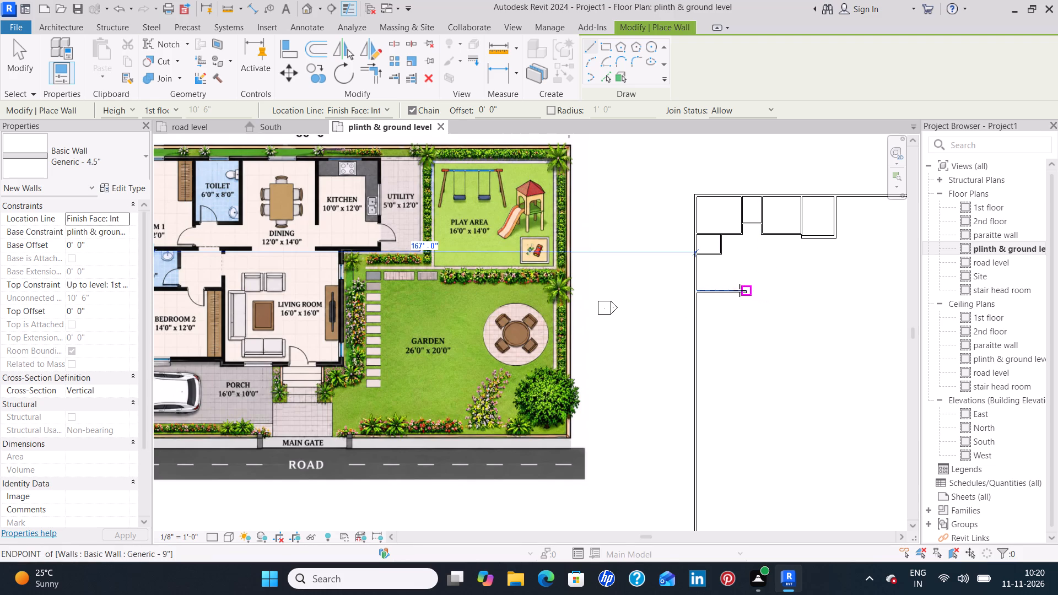
click(746, 293)
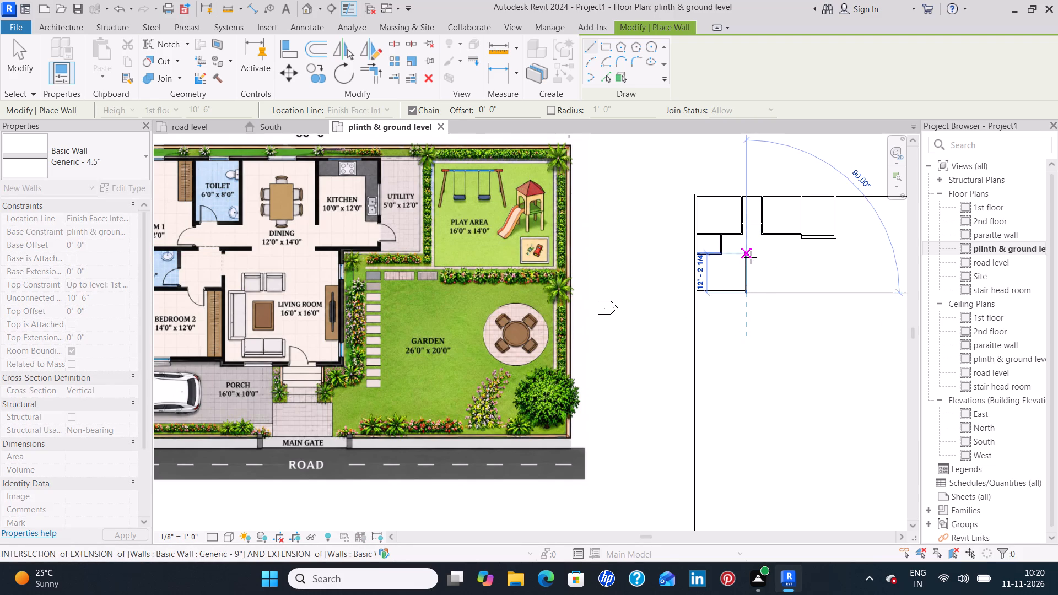
scroll(751, 257, up, 11)
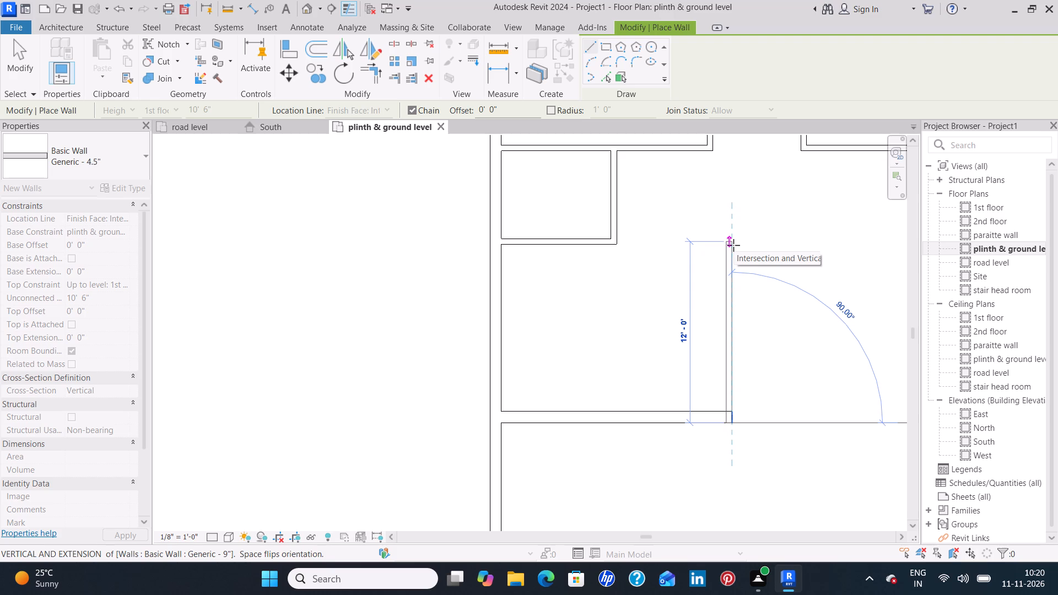
key(space)
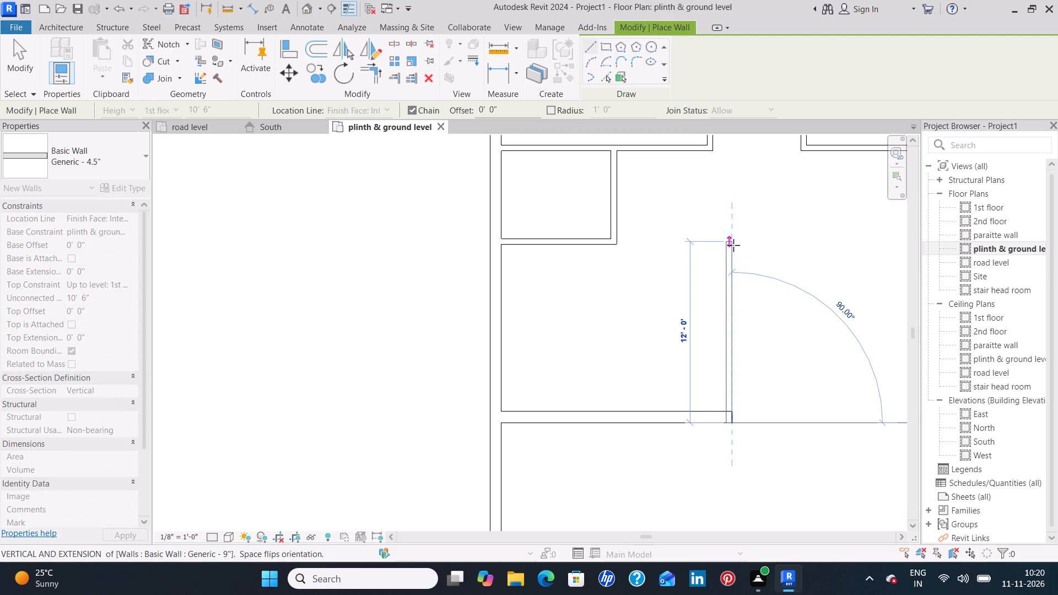
click(733, 245)
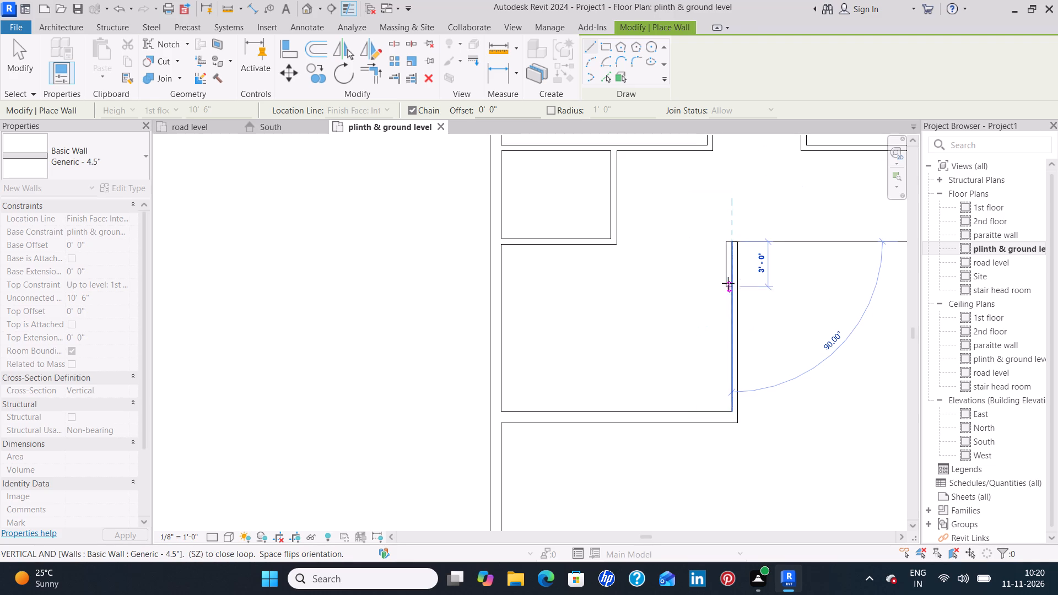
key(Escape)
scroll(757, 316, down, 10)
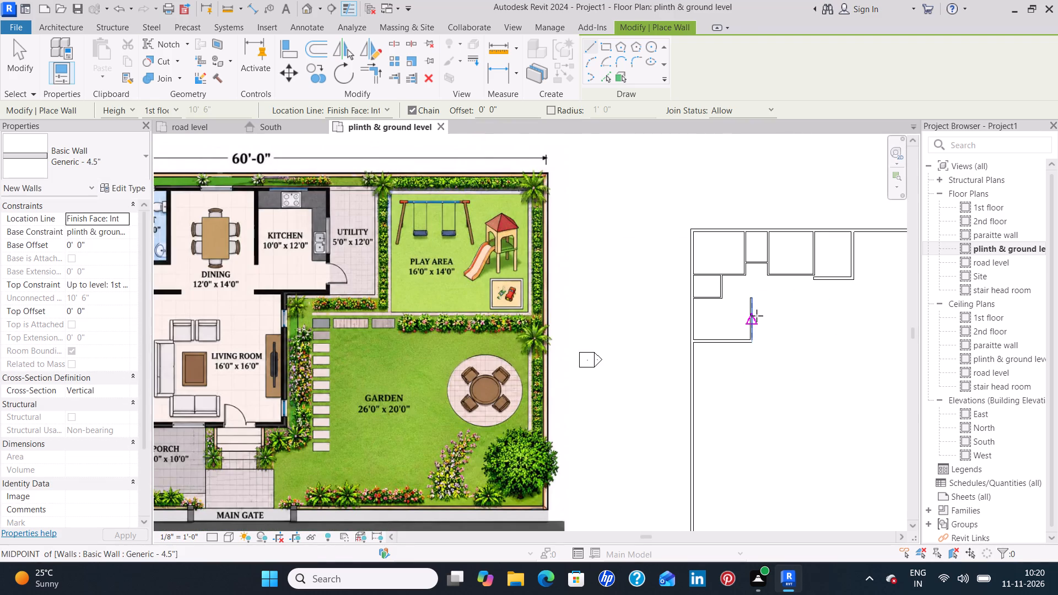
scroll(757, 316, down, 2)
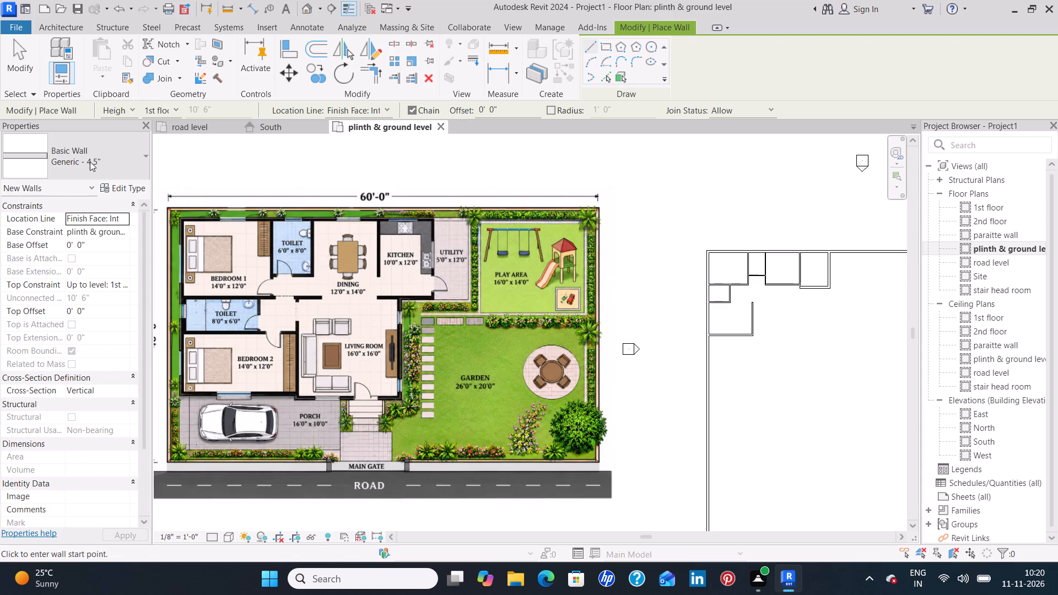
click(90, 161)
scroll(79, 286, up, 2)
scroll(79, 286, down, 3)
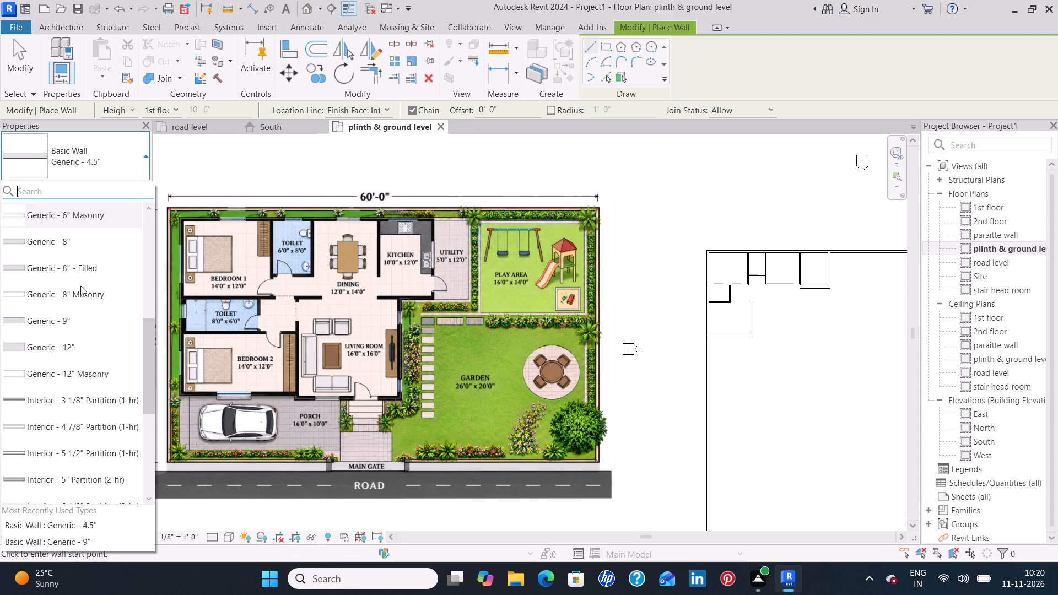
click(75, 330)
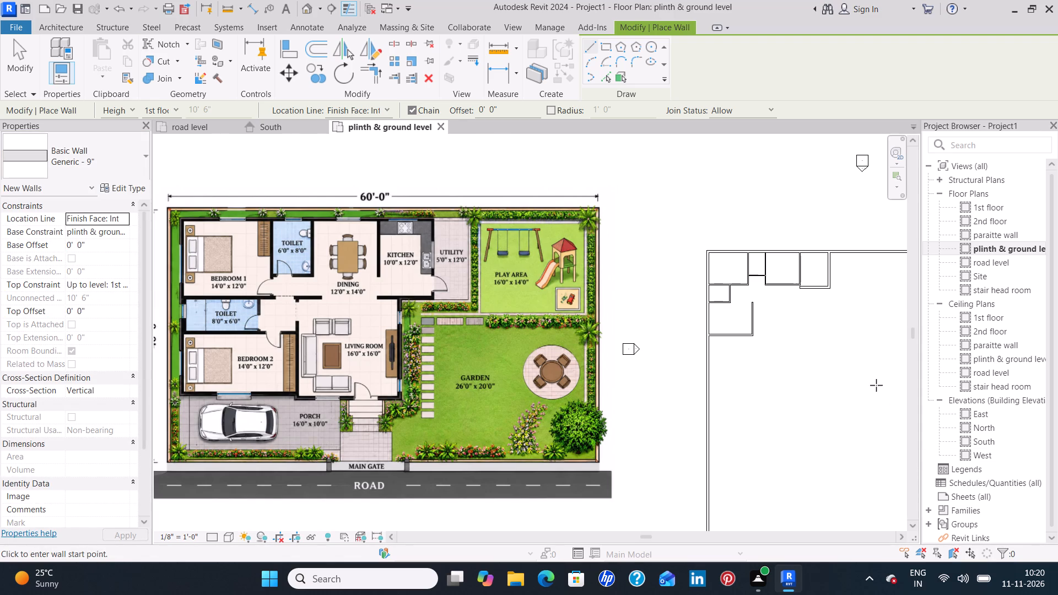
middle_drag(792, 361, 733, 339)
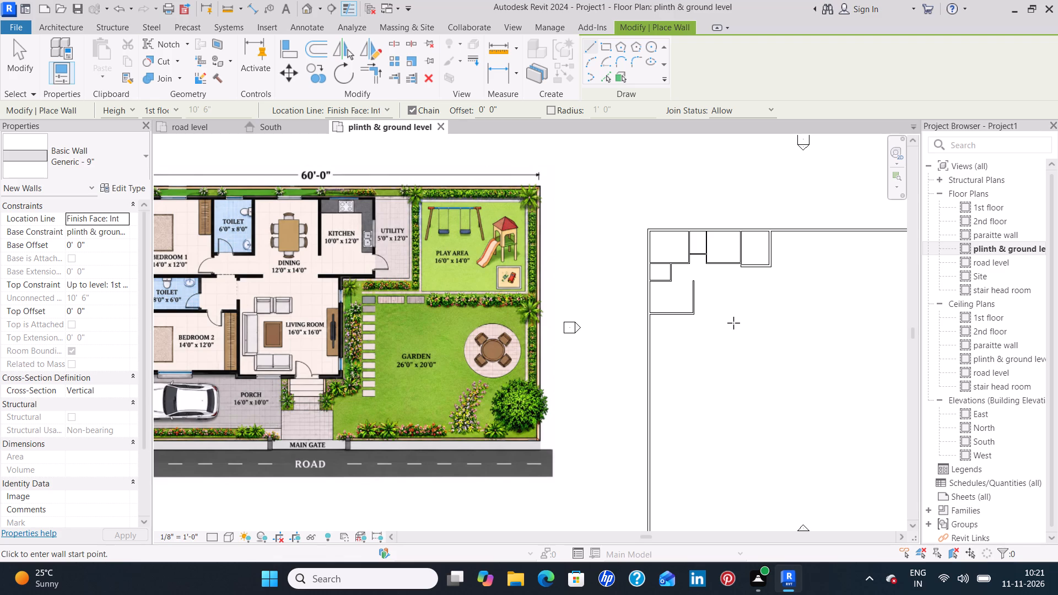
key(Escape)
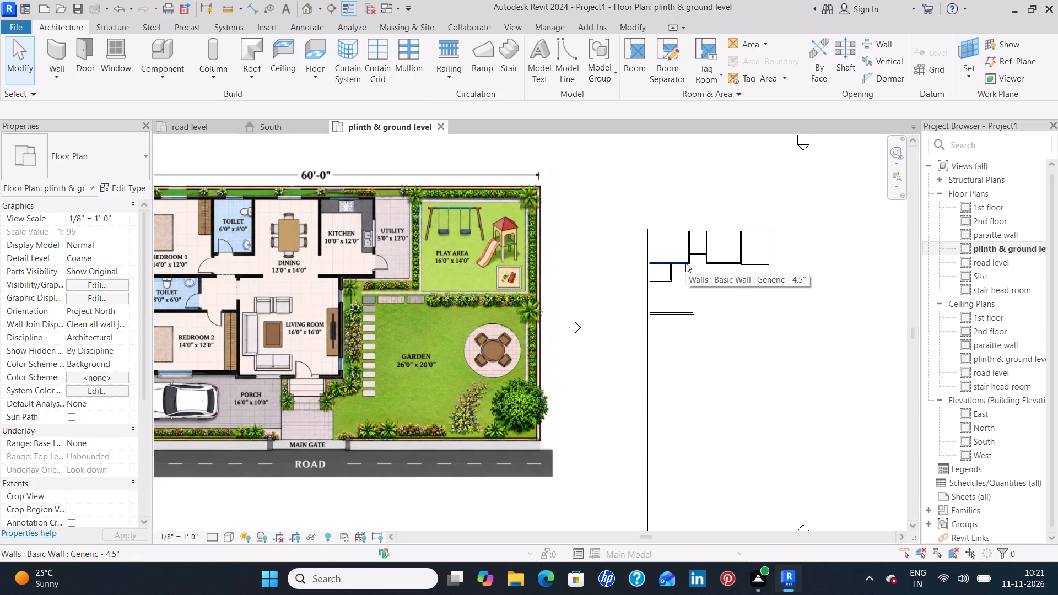
Delete the Generic - 4.5" wall along the dining room's south side, between the toilet and the kitchen.
click(712, 264)
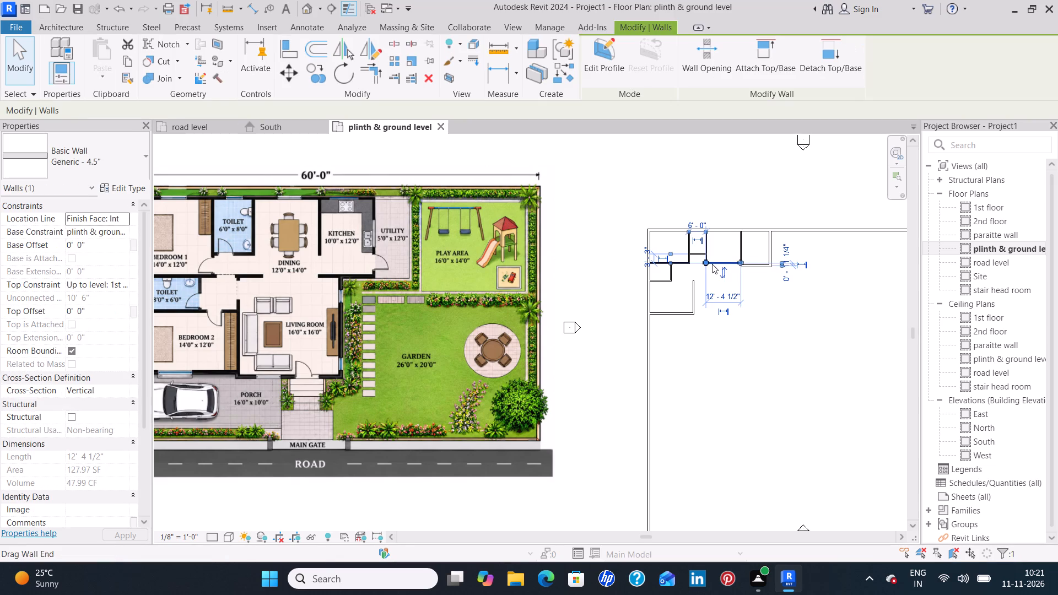
key(Delete)
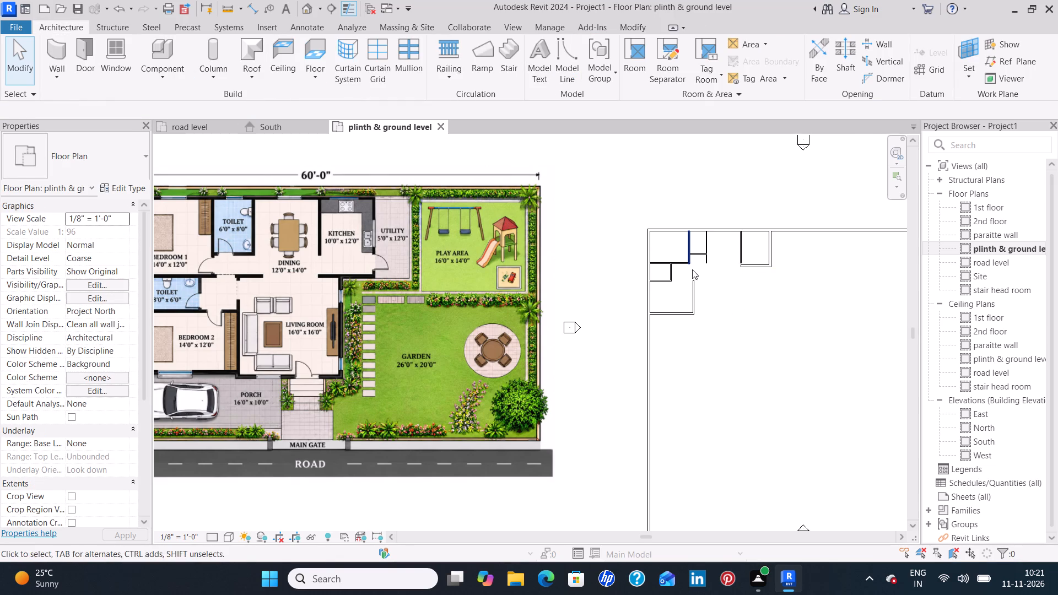
Select the Generic - 4.5" wall between bedroom 1 and the 8-by-6-foot toilet.
click(683, 263)
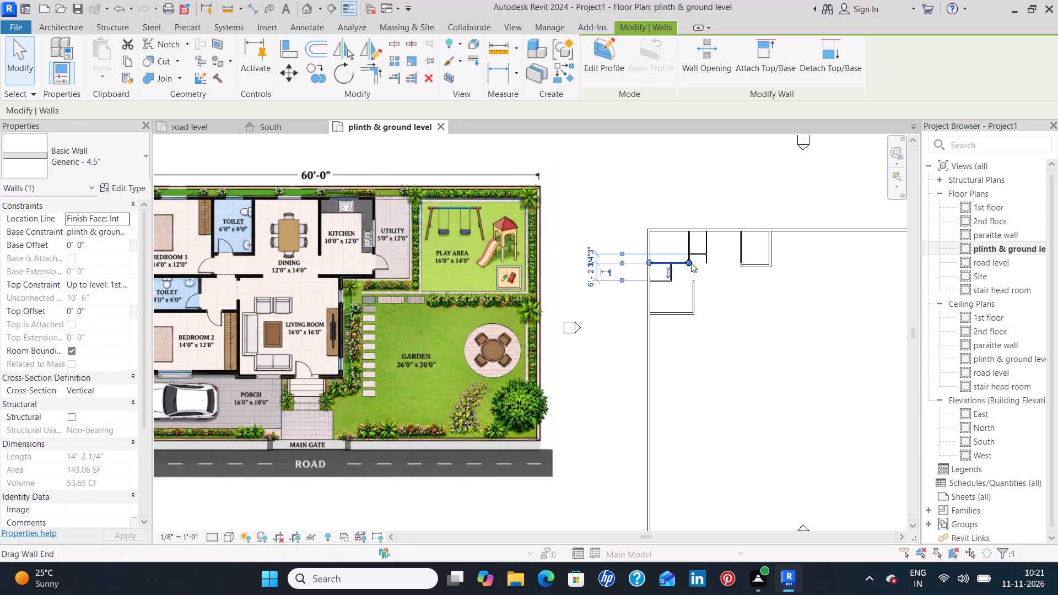
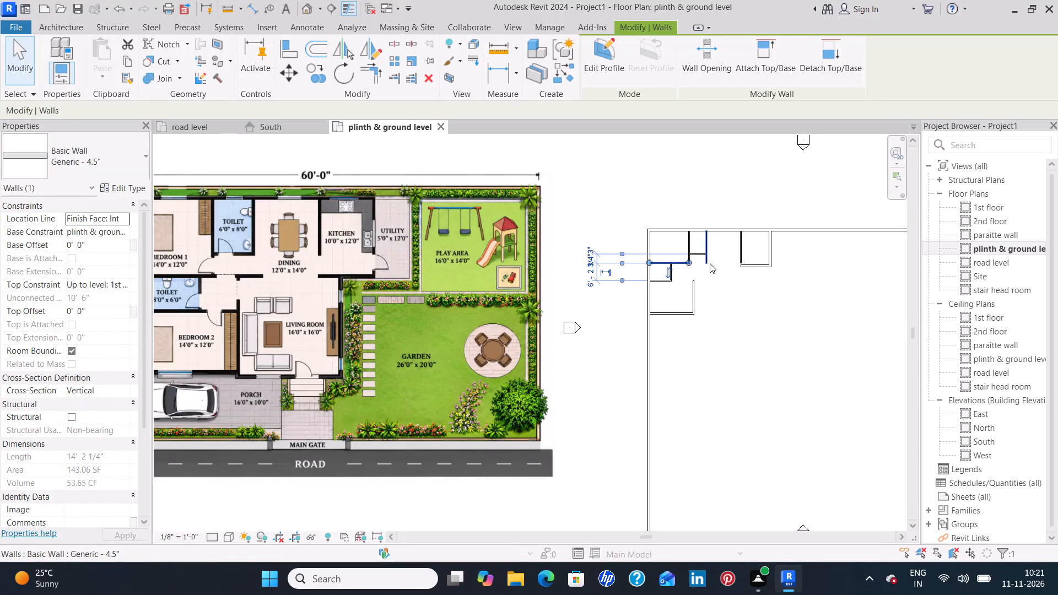
Extend the selected wall's east end below the 6-by-8-foot toilet to the dining room's west wall.
scroll(710, 263, up, 5)
scroll(710, 263, down, 4)
scroll(710, 263, up, 4)
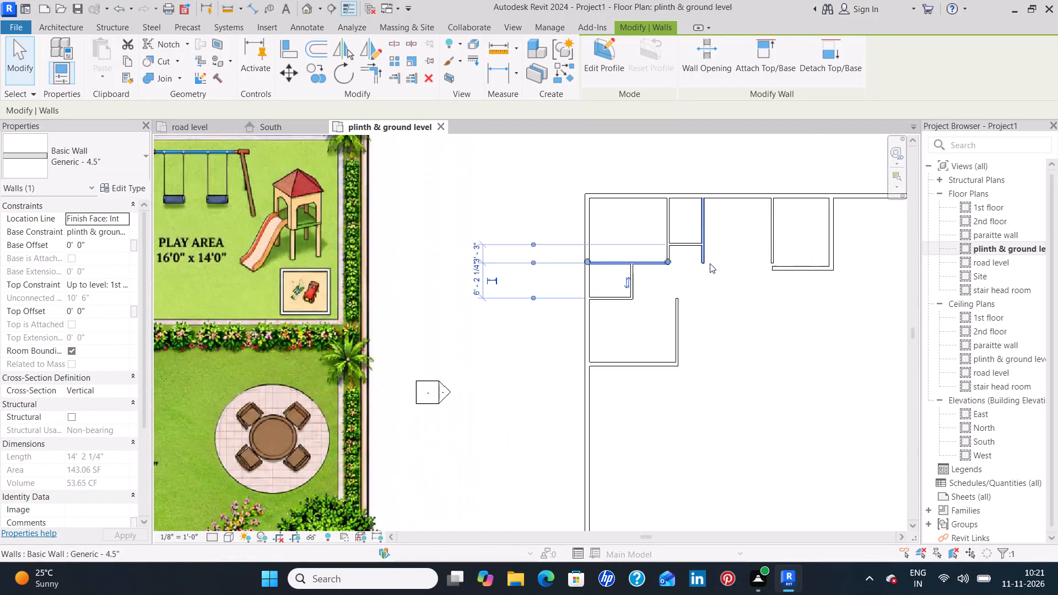
scroll(710, 263, up, 10)
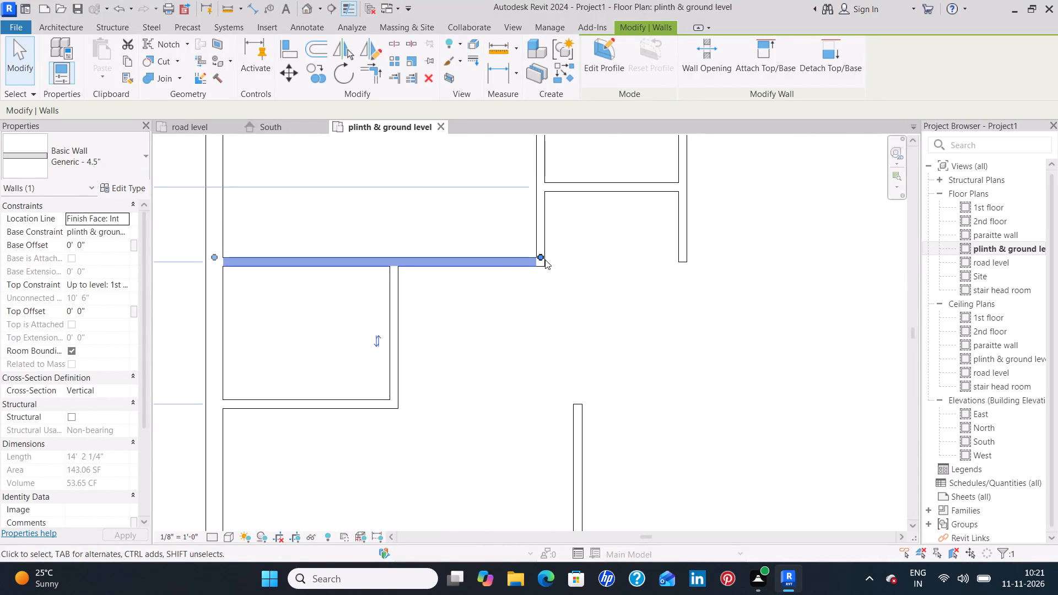
drag(539, 258, 660, 263)
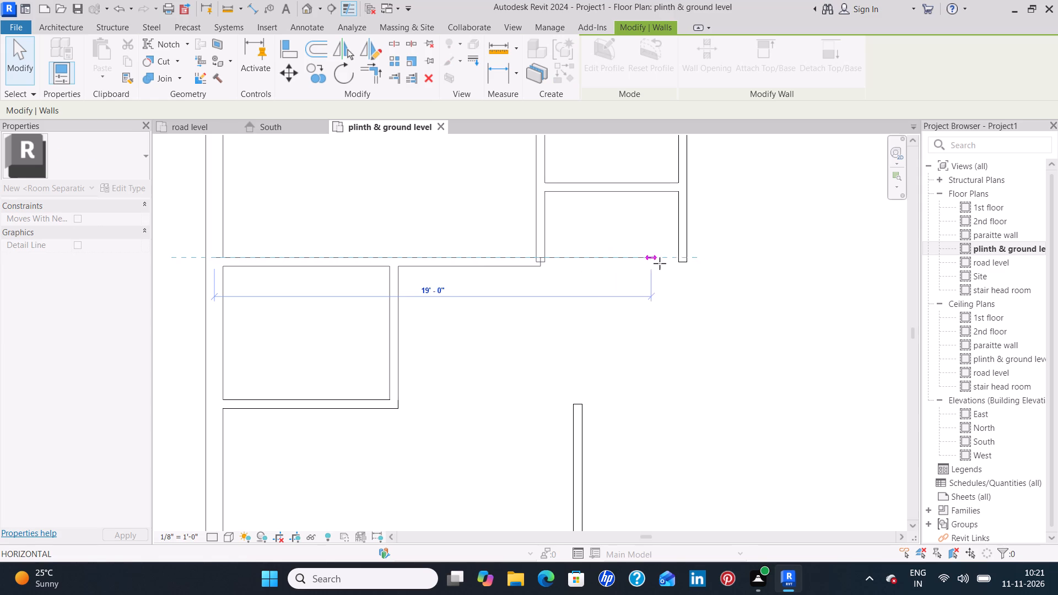
drag(660, 263, 686, 263)
scroll(705, 326, down, 5)
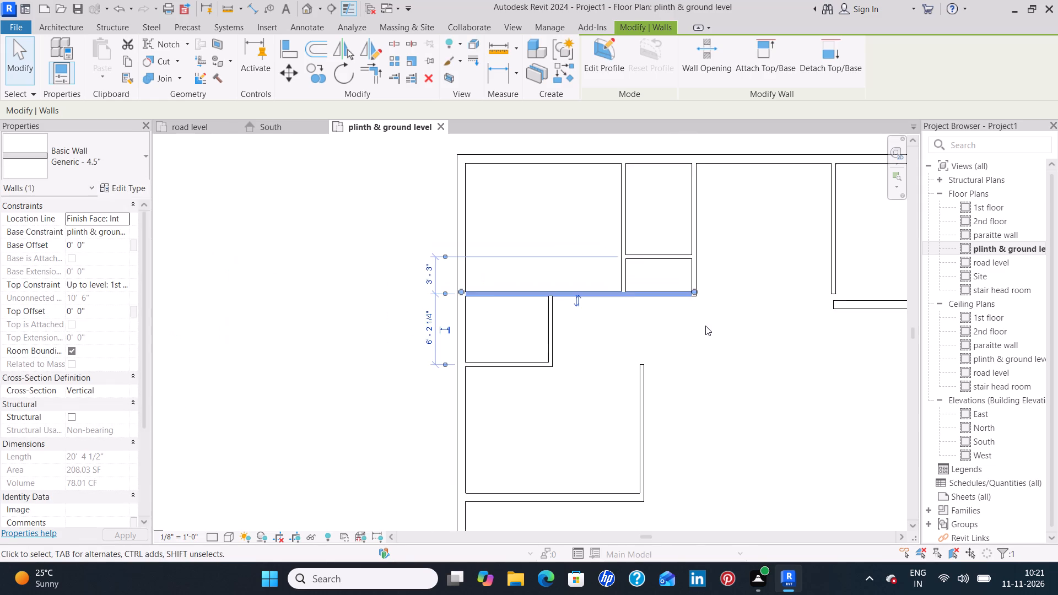
Extend the same wall's east end past the dining room's west wall, making it 22'-6" long.
scroll(705, 326, down, 9)
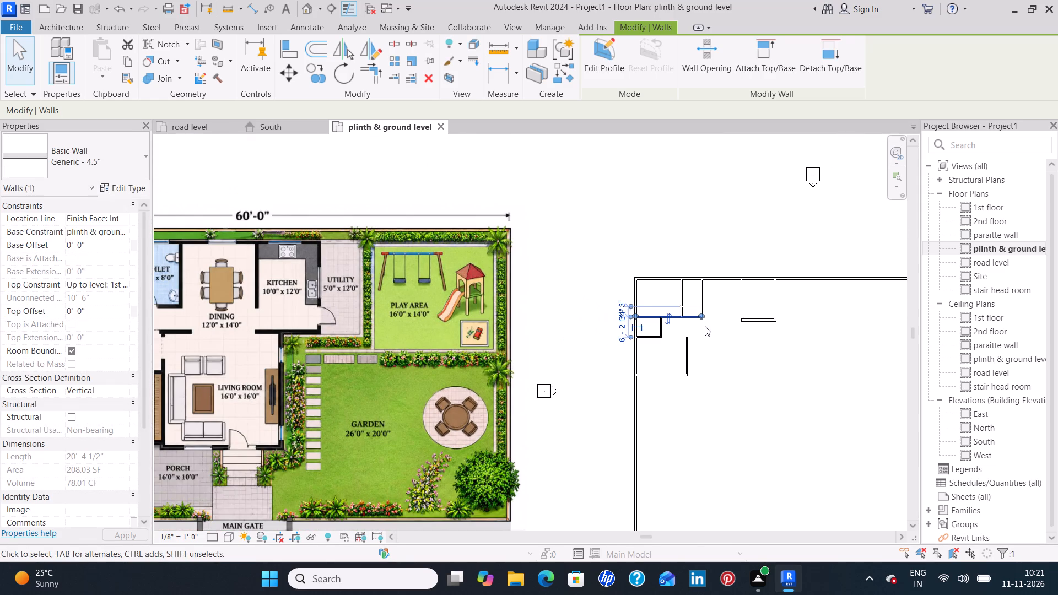
scroll(705, 326, down, 1)
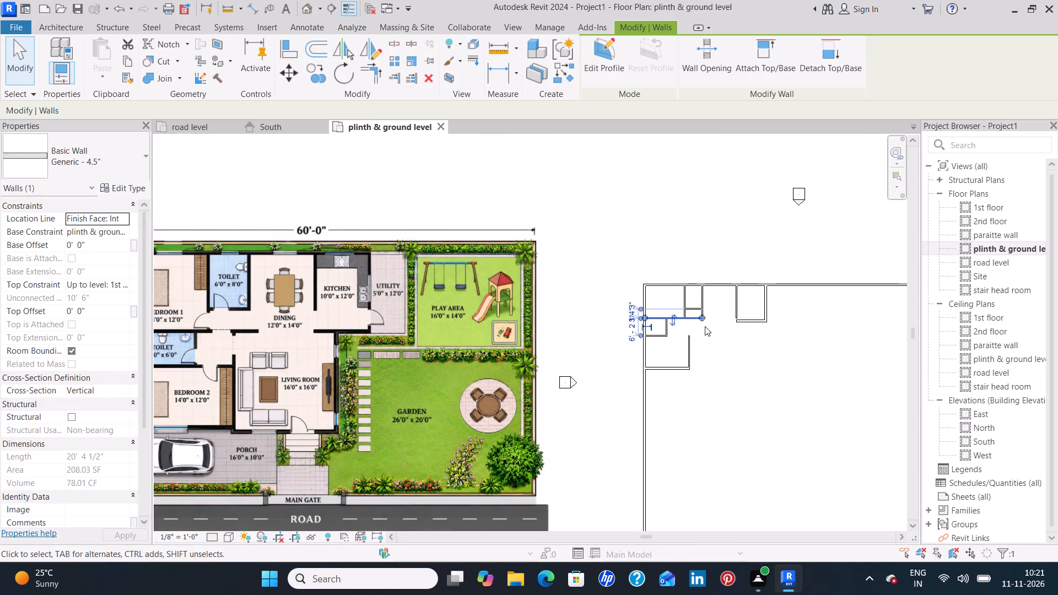
middle_drag(691, 327, 681, 299)
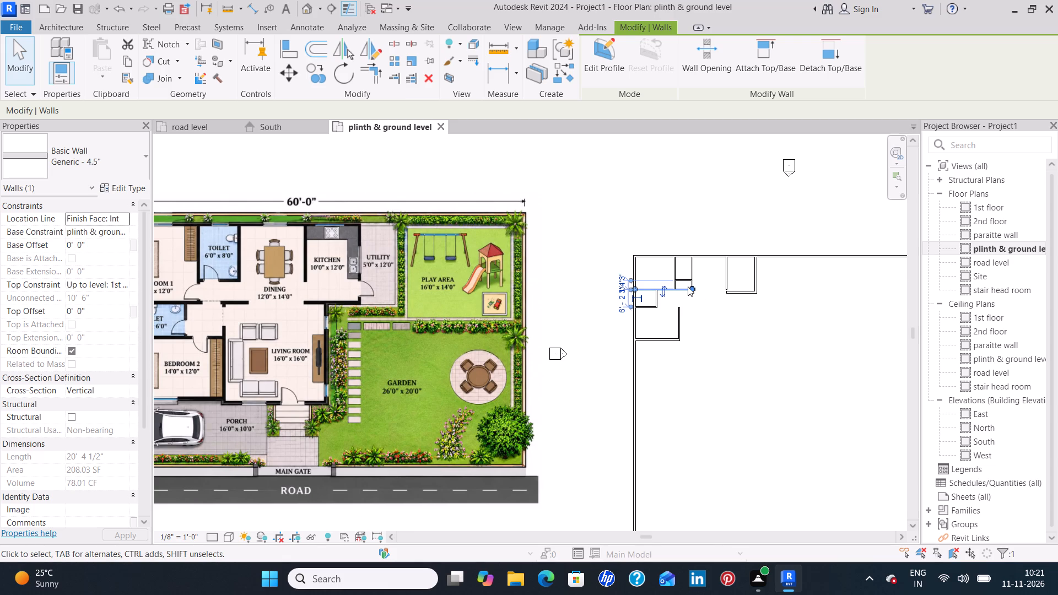
scroll(694, 291, up, 15)
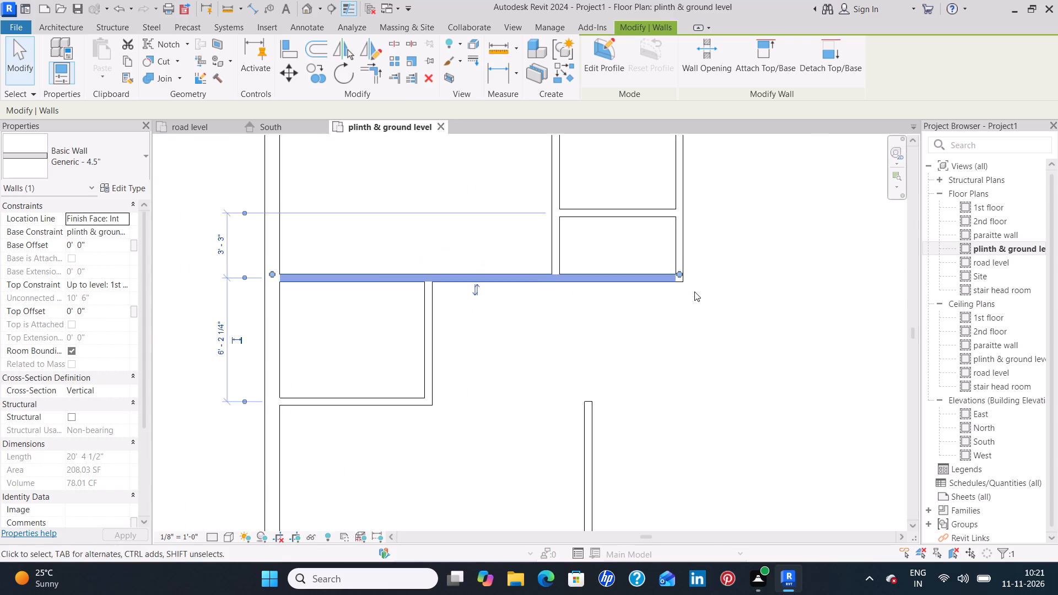
drag(676, 269, 721, 273)
Extend bedroom 2's Generic - 4.5" east wall north to meet the wall along bedroom 1's south side.
scroll(682, 371, down, 10)
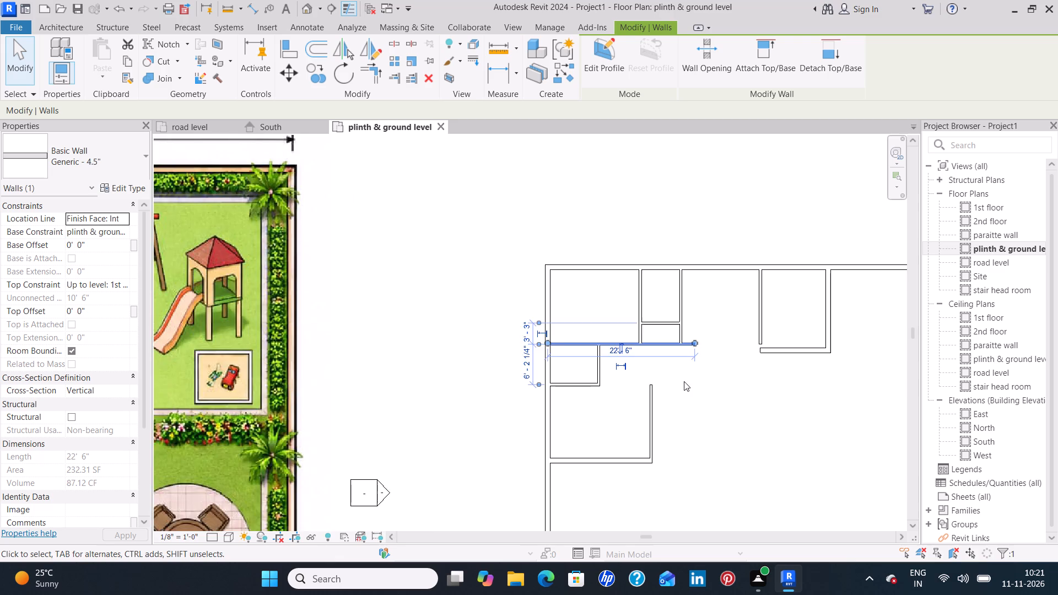
scroll(694, 391, down, 2)
middle_drag(727, 437, 729, 350)
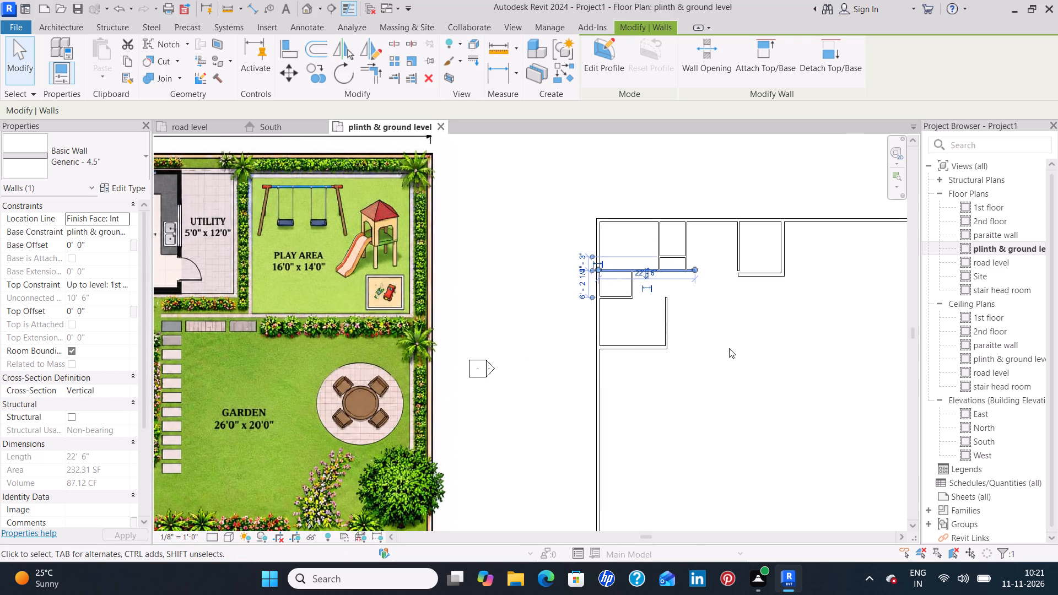
scroll(728, 347, down, 4)
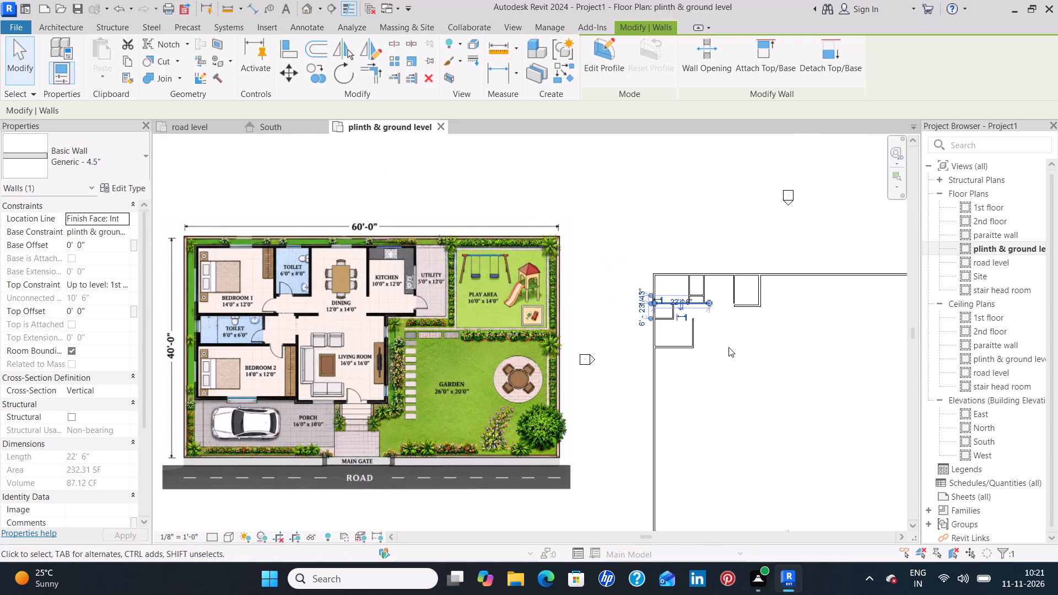
click(693, 337)
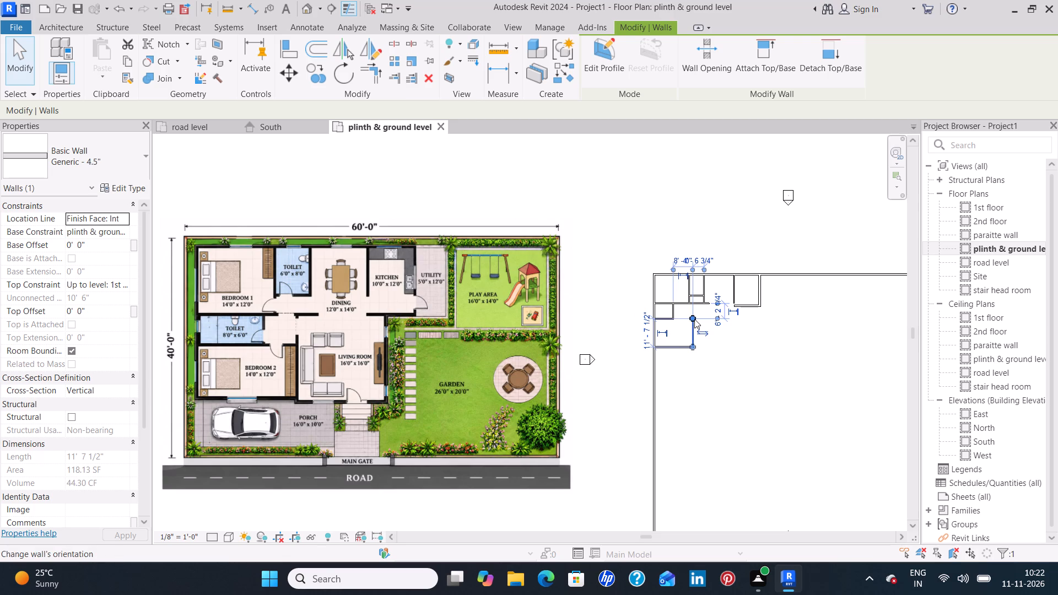
scroll(694, 319, up, 11)
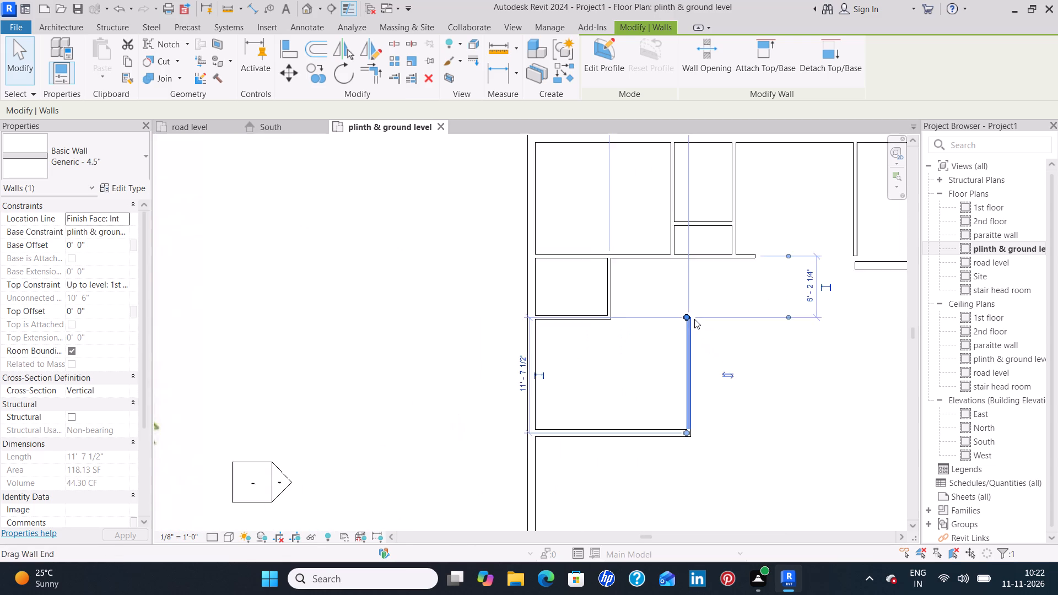
drag(687, 316, 691, 288)
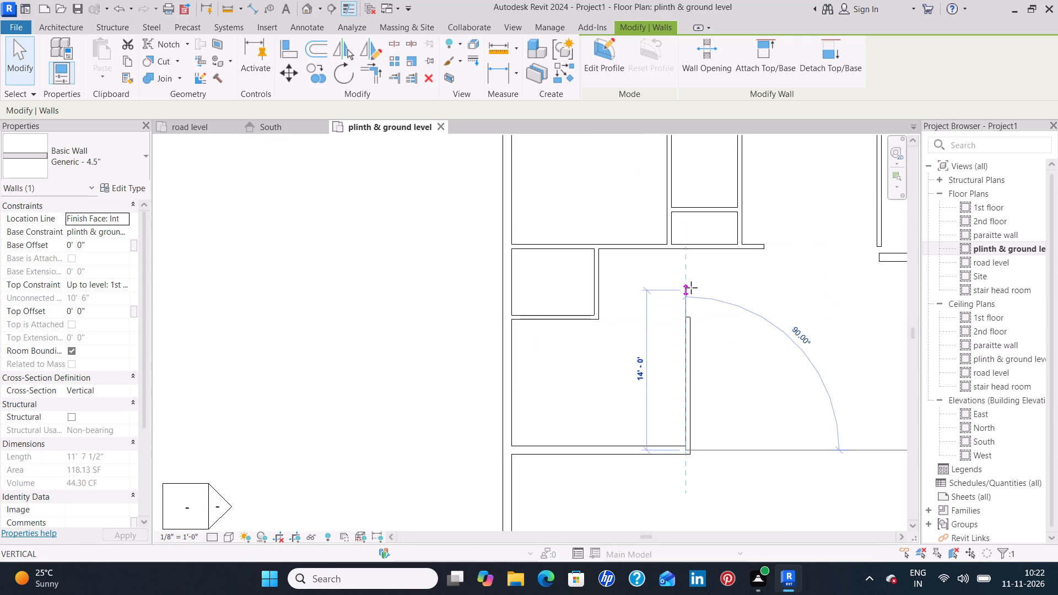
drag(691, 288, 693, 250)
Nudge bedroom 2's east wall two increments to the east and deselect it.
scroll(778, 365, down, 11)
middle_drag(776, 360, 770, 350)
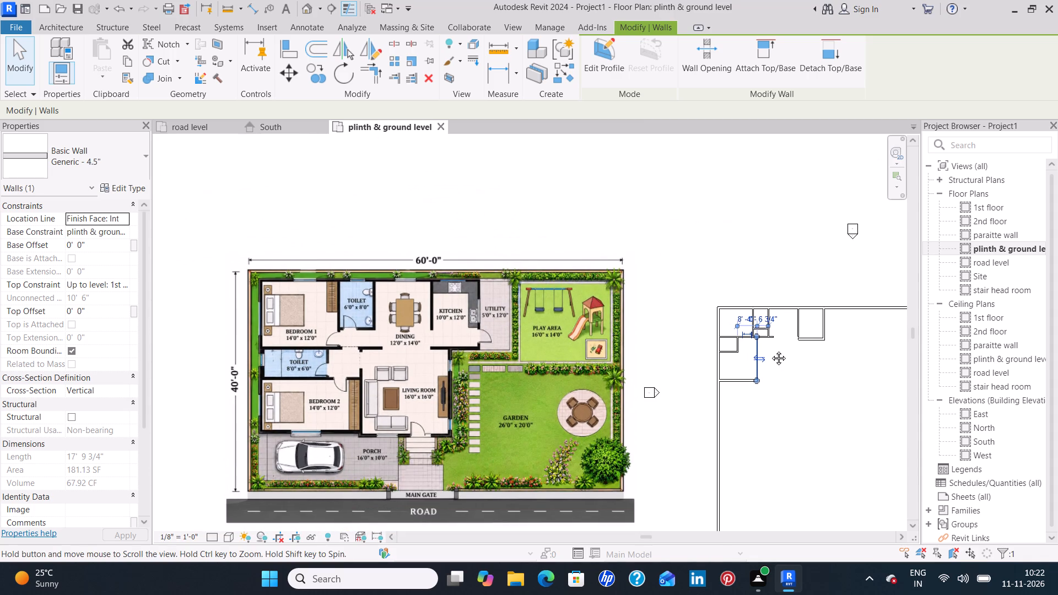
middle_drag(770, 350, 743, 310)
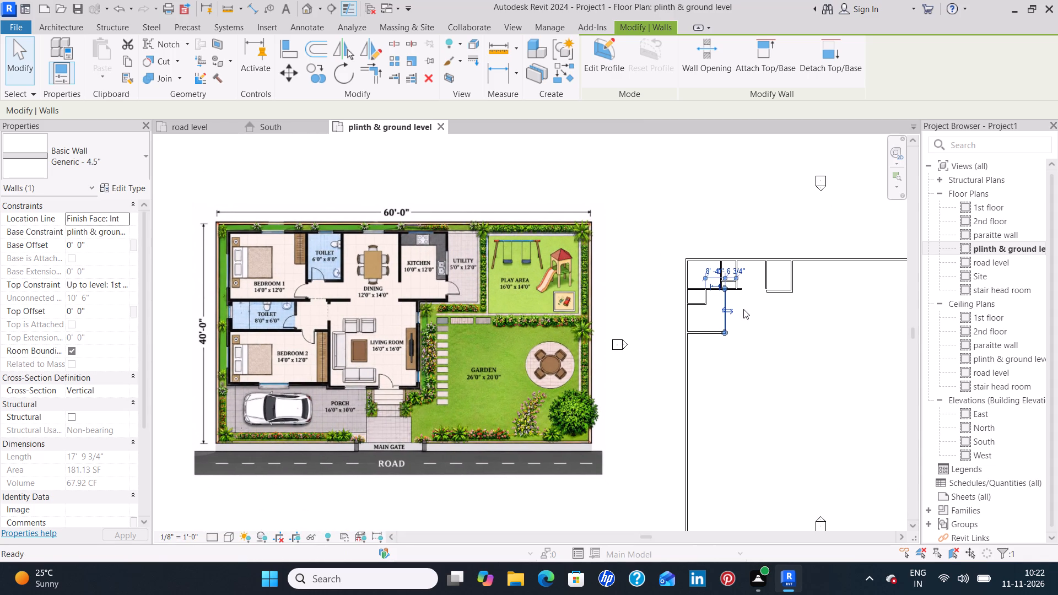
key(Right)
key(Right)
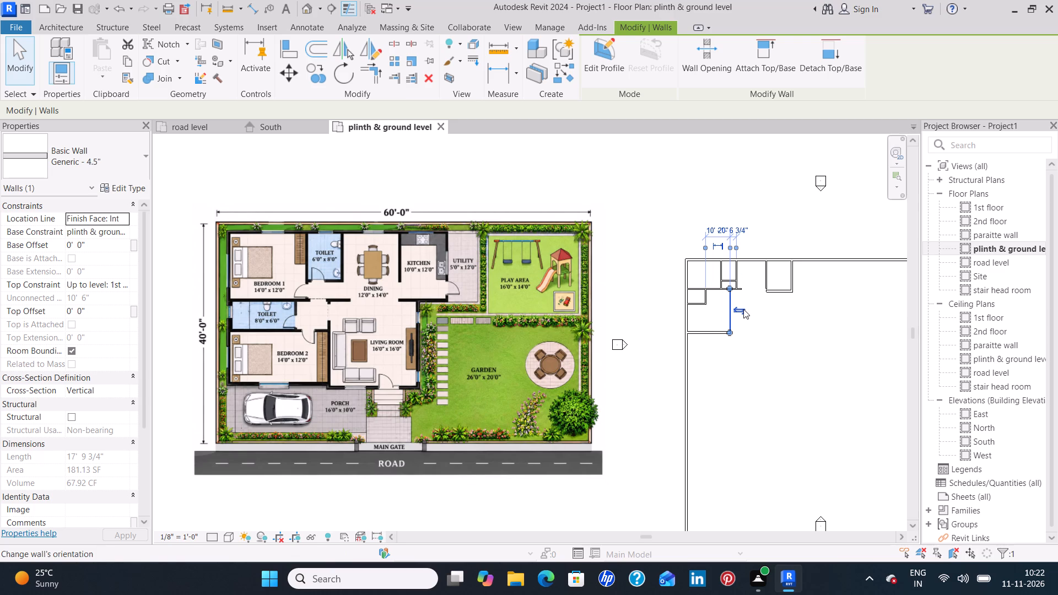
click(792, 347)
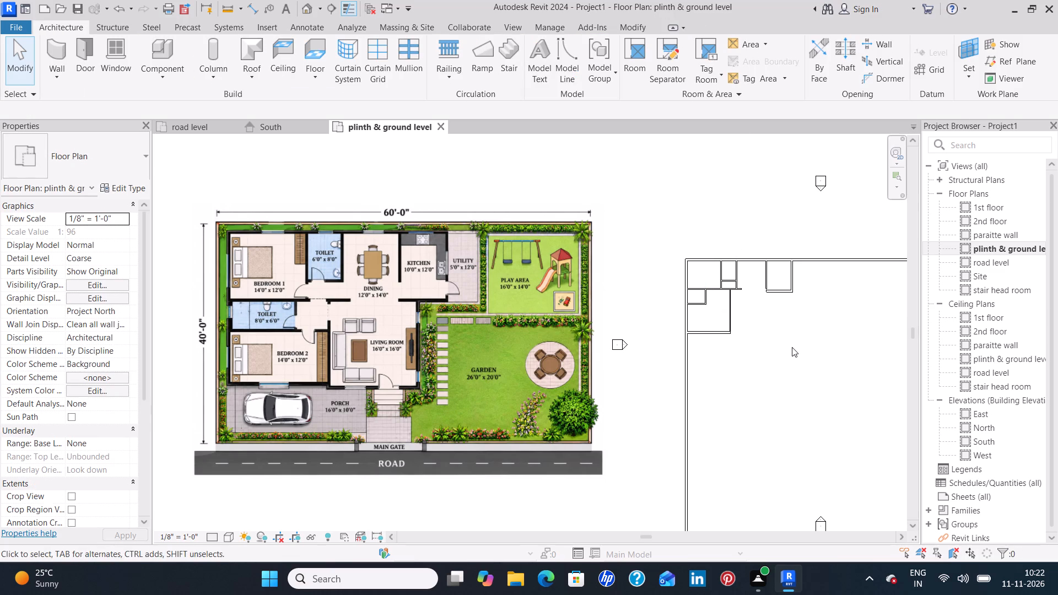
Draw the living room's Generic - 9" walls from bedroom 2's southeast corner: about 2' south, 16'-0" east, and north to the kitchen's south wall.
scroll(743, 307, up, 3)
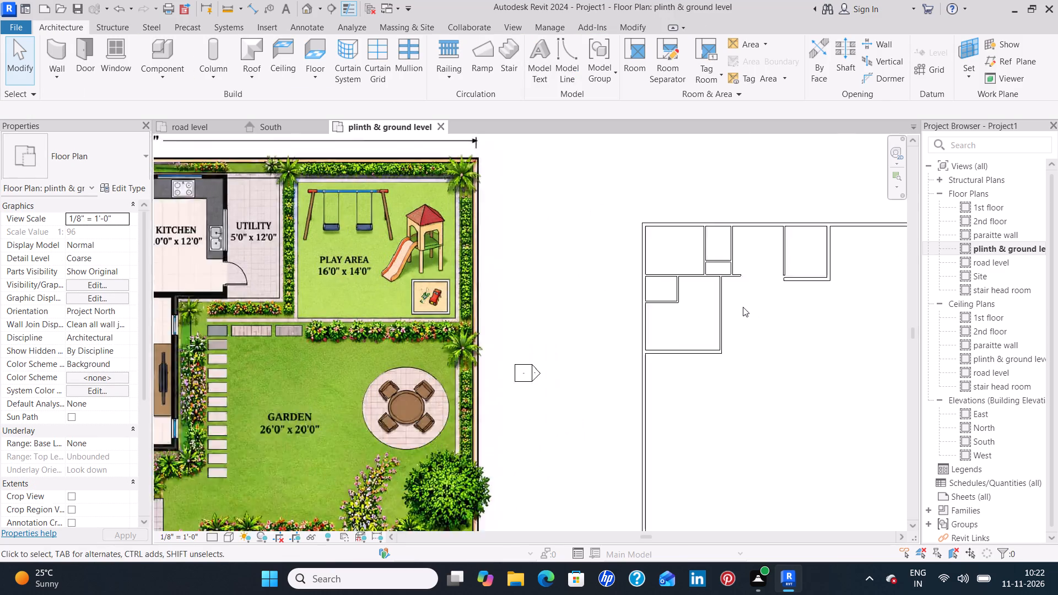
scroll(743, 307, up, 2)
scroll(742, 306, down, 4)
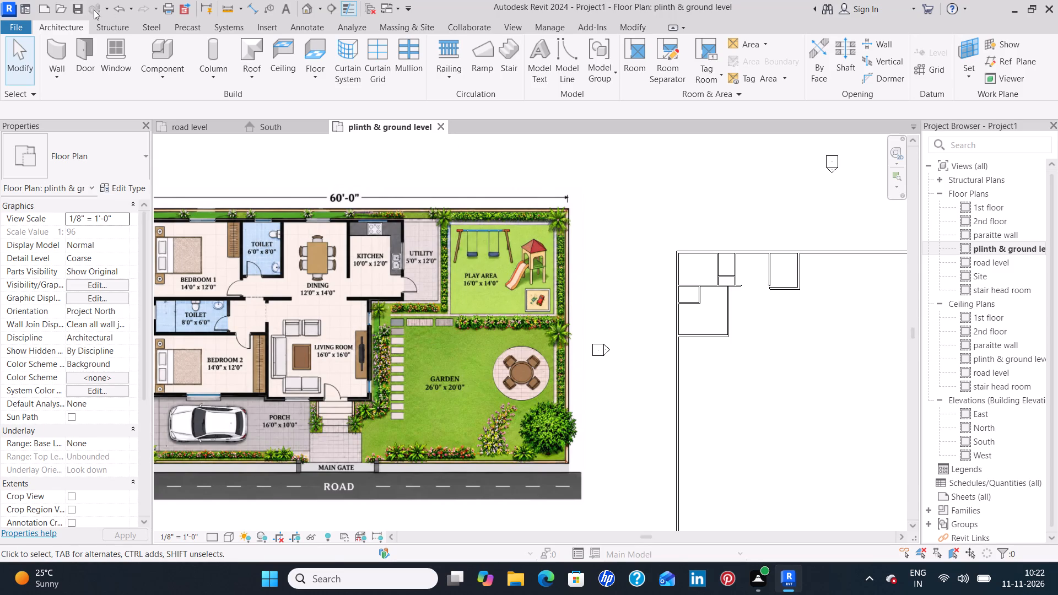
click(64, 50)
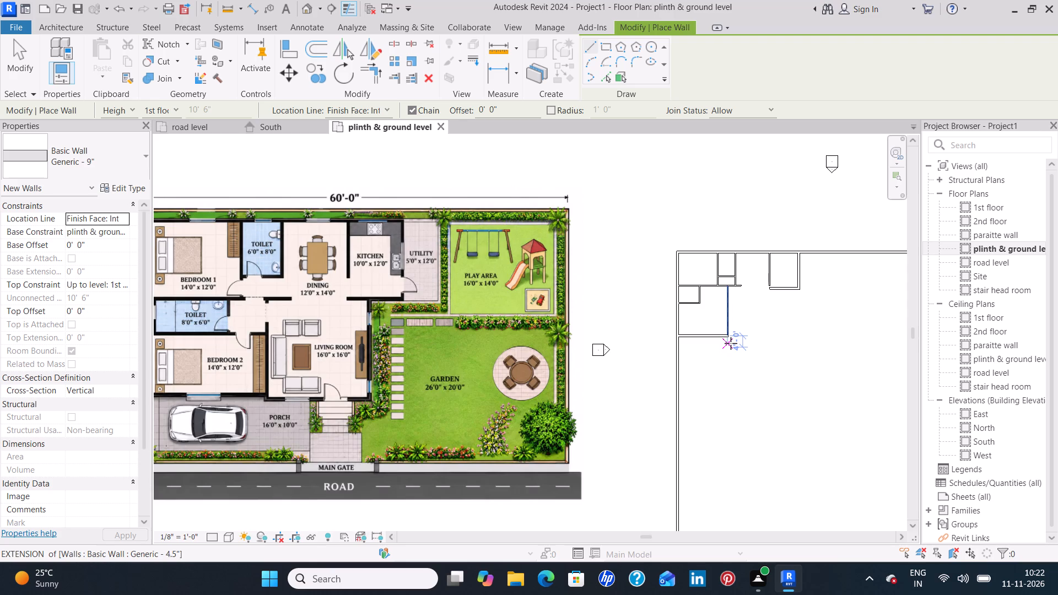
scroll(731, 343, up, 8)
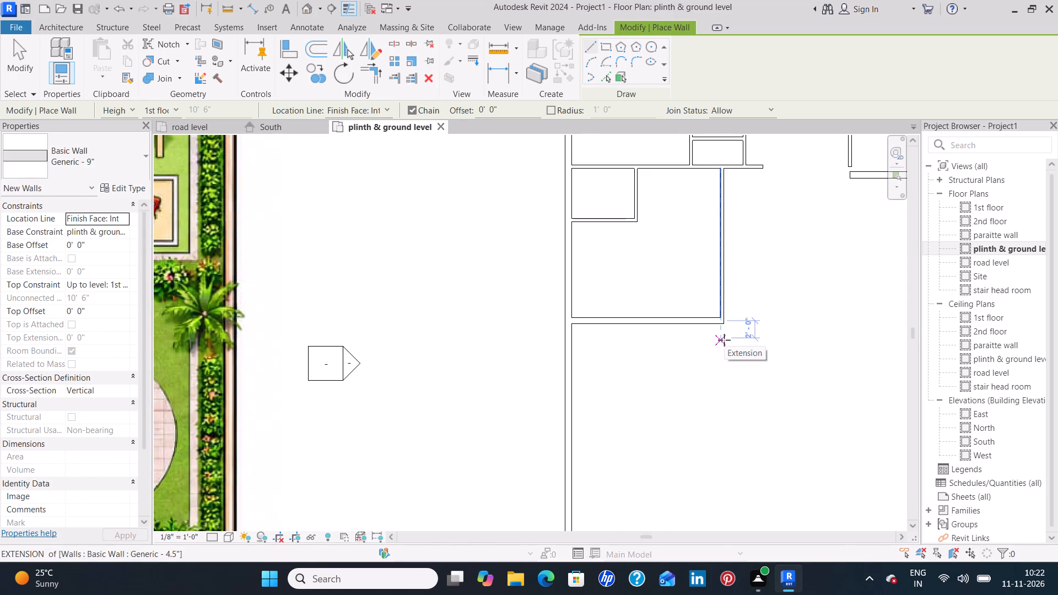
click(722, 324)
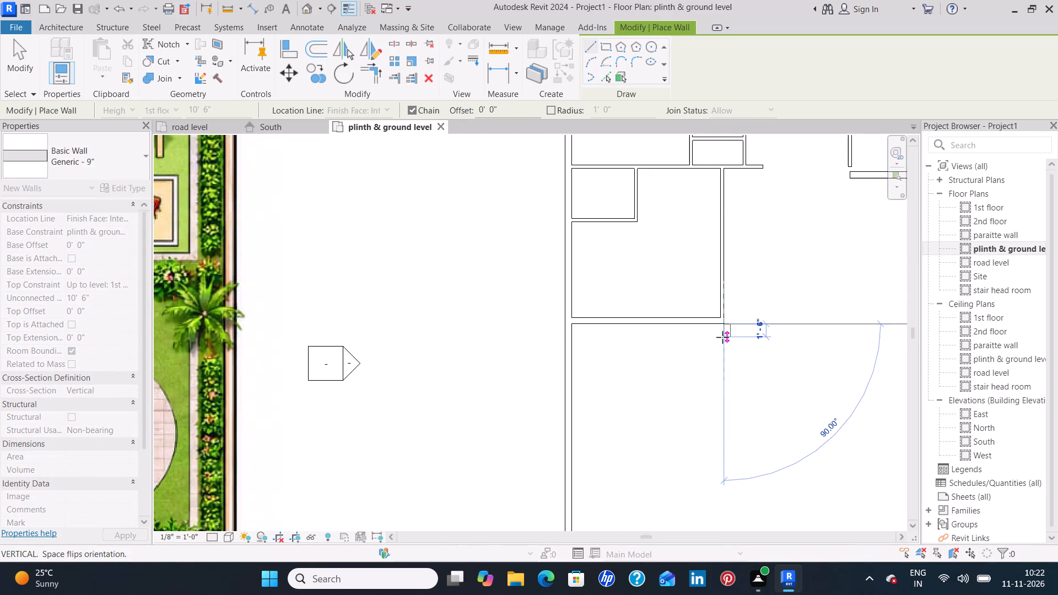
key(space)
click(722, 339)
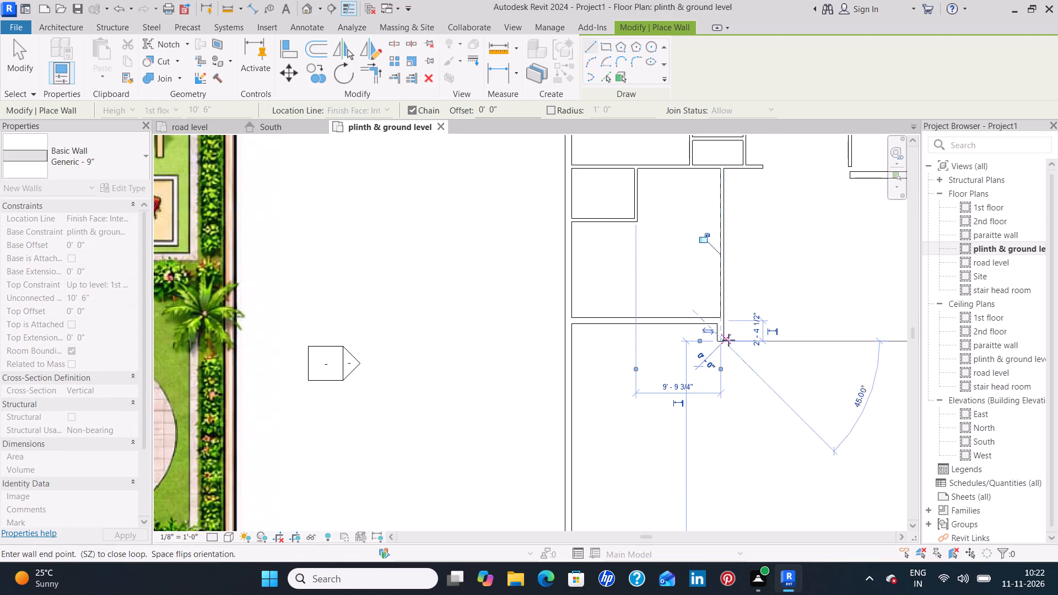
scroll(807, 348, down, 8)
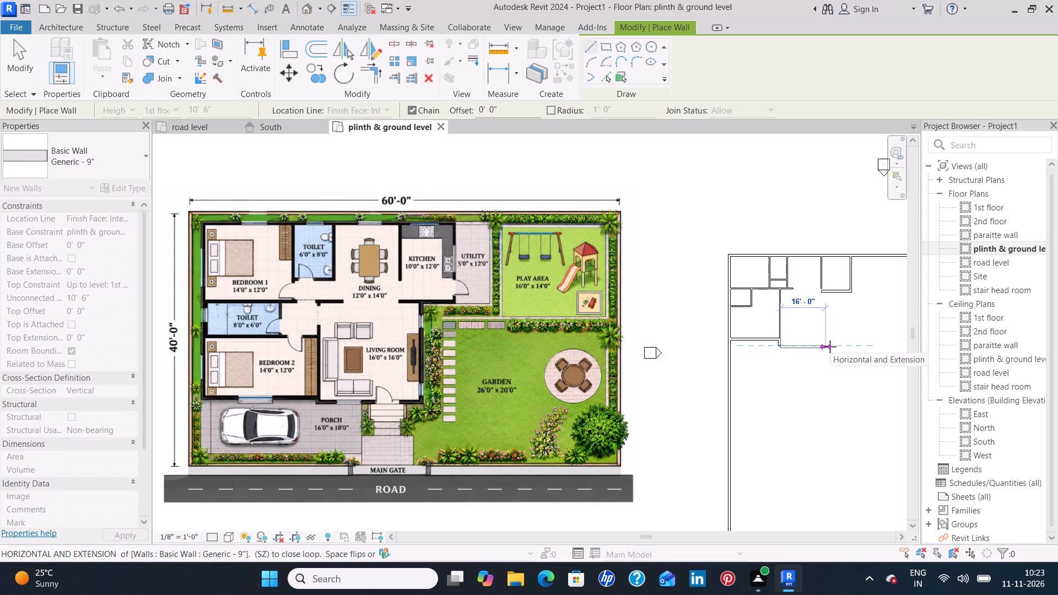
click(830, 347)
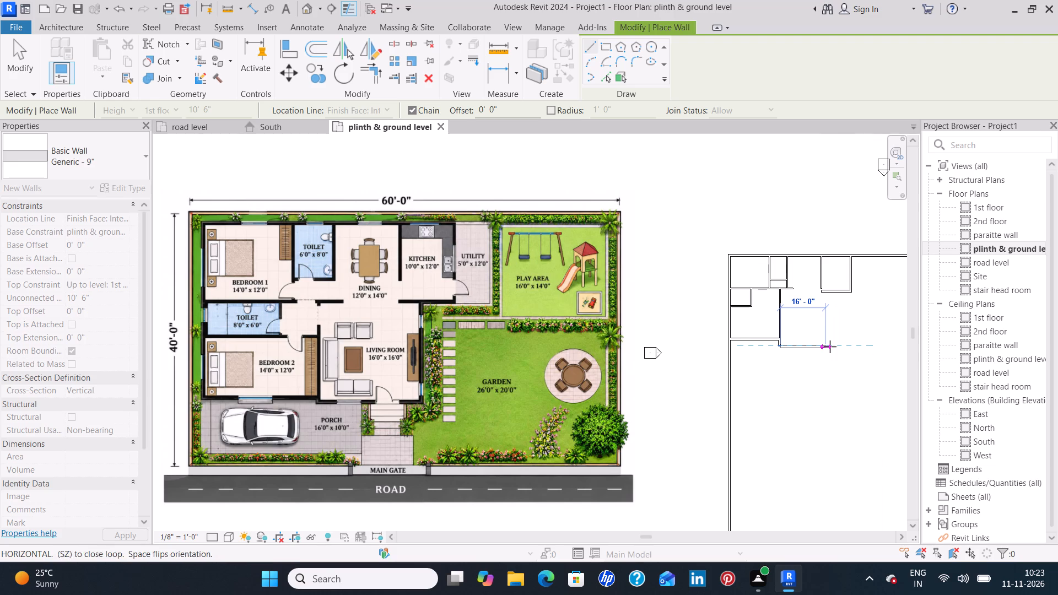
click(827, 295)
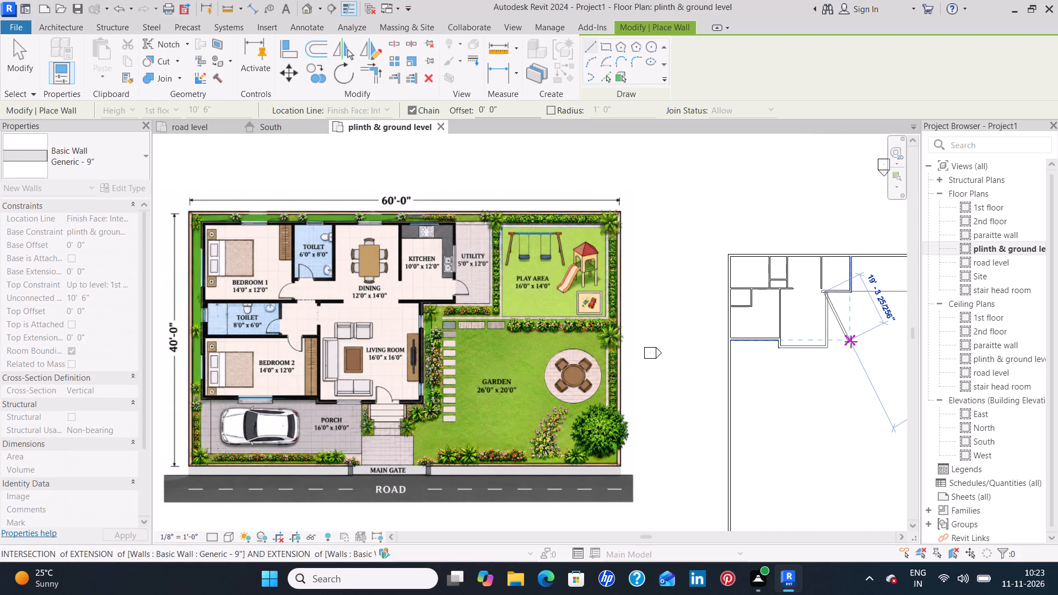
key(Escape)
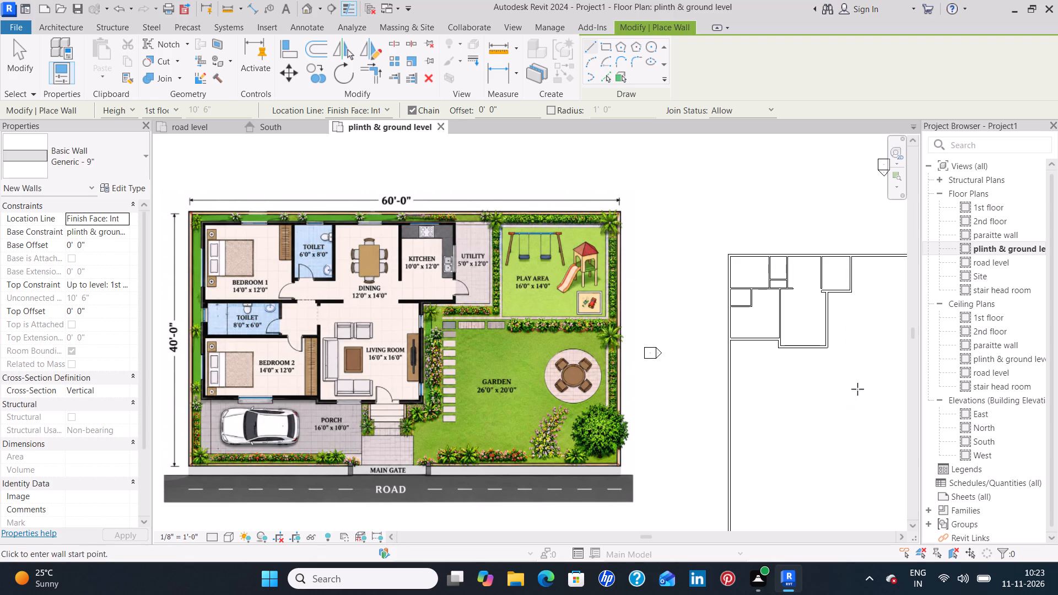
Draw the utility room's Generic - 4.5" east wall 12'-0" south from the north wall, 5'-0" east of the kitchen's east wall.
middle_drag(861, 364, 703, 407)
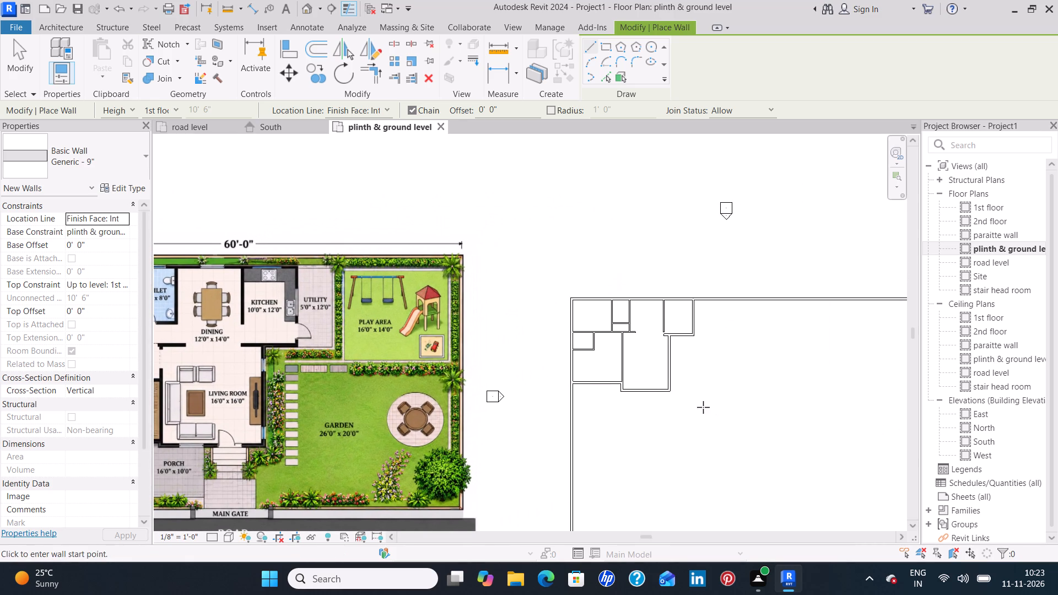
middle_drag(742, 331, 643, 382)
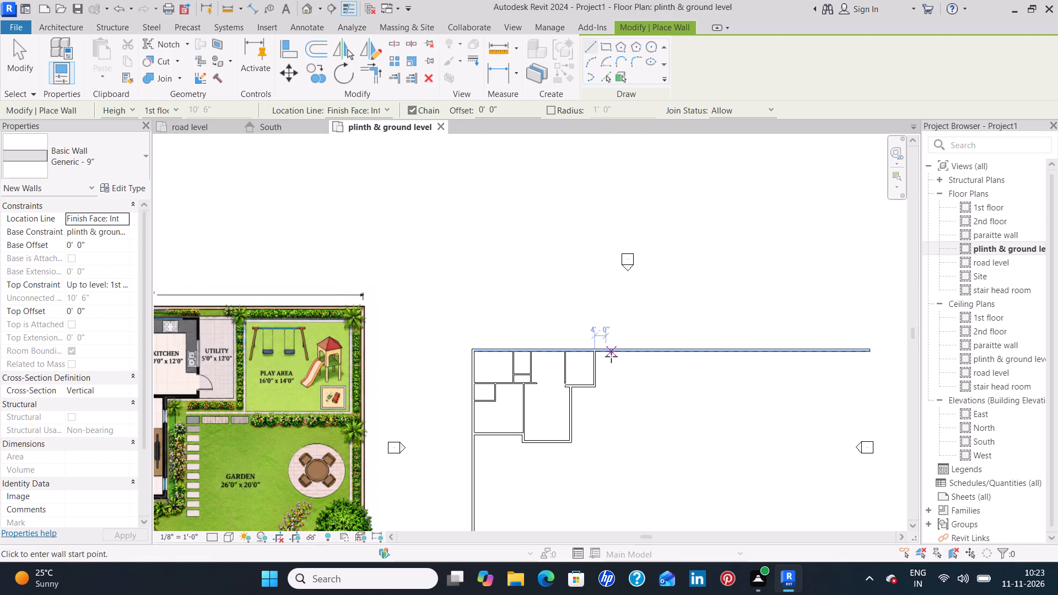
scroll(611, 356, up, 8)
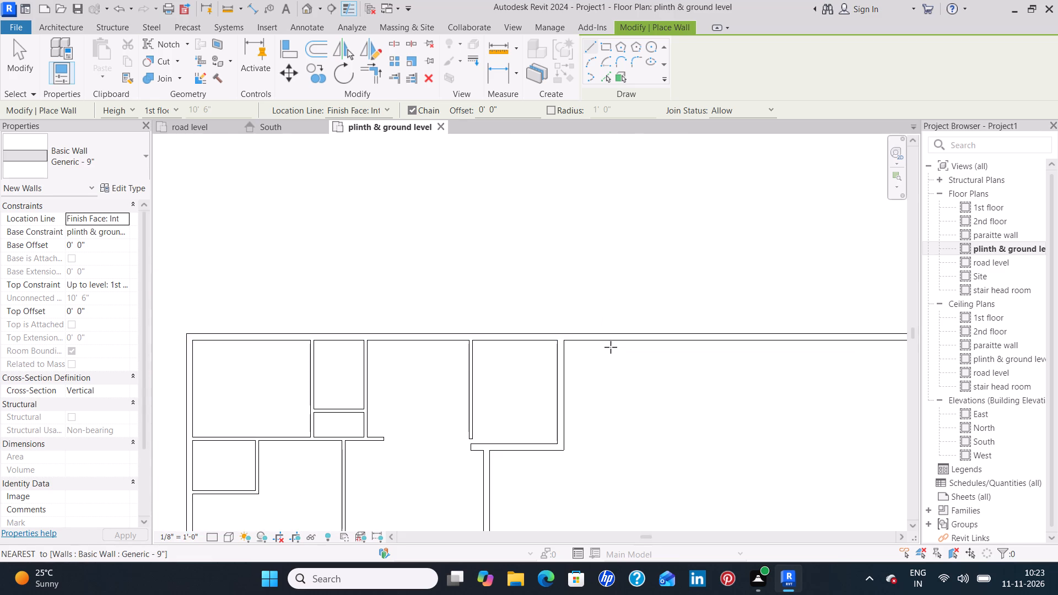
click(603, 339)
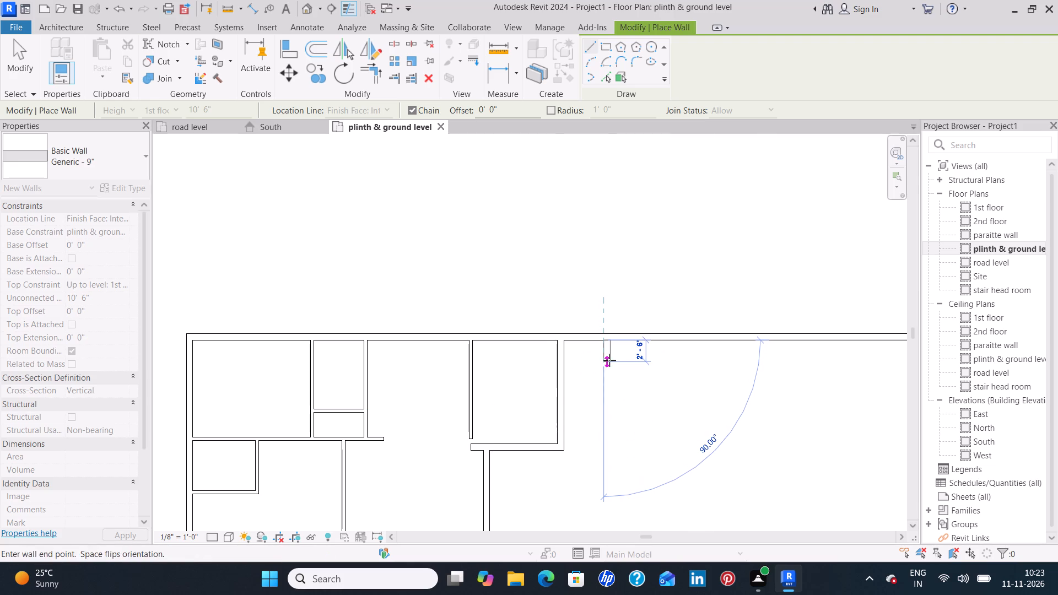
key(Escape)
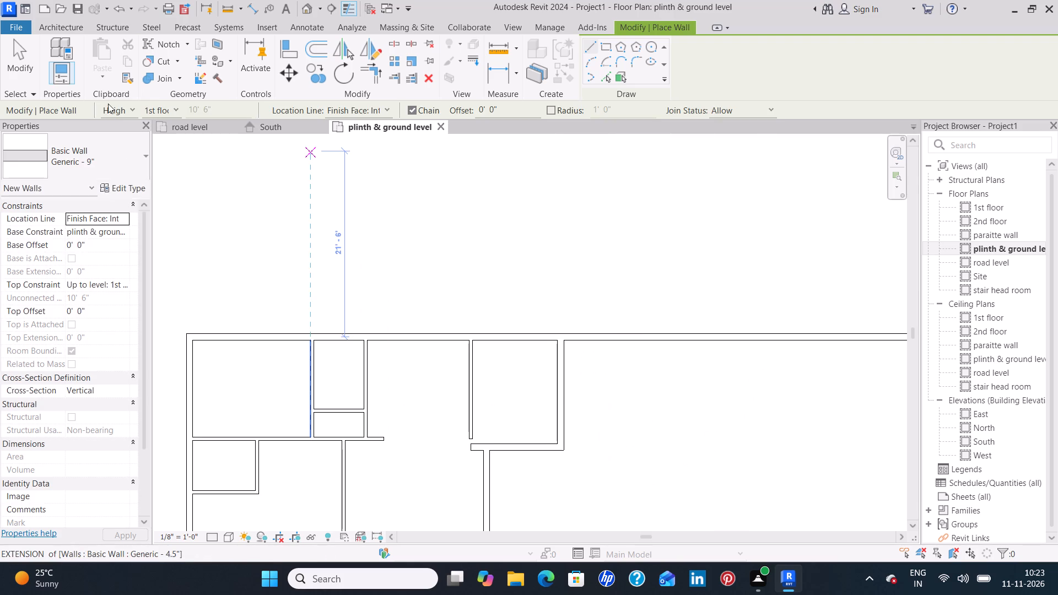
click(137, 162)
scroll(122, 264, up, 3)
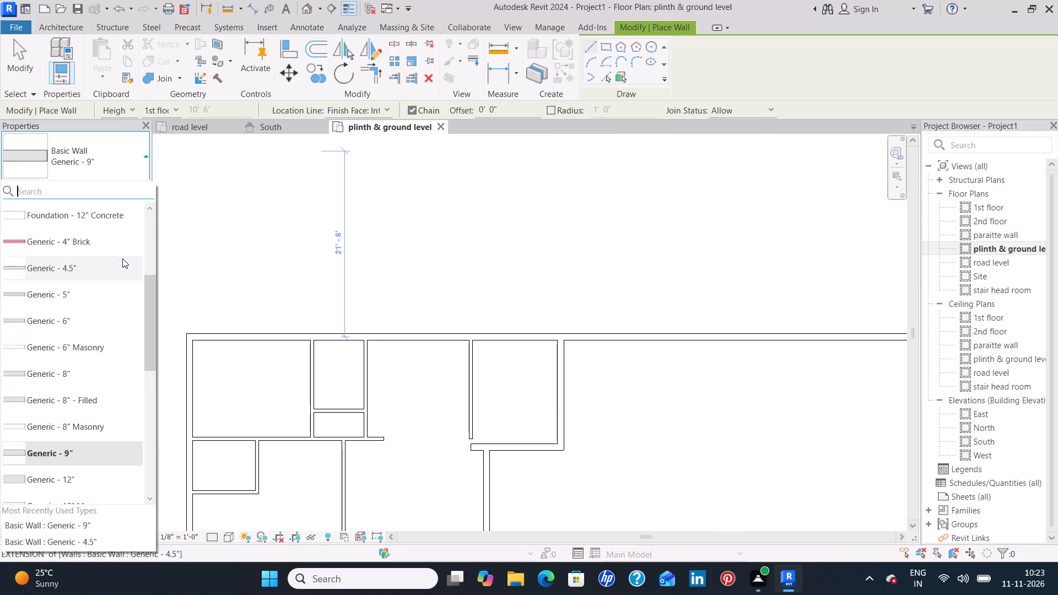
click(122, 259)
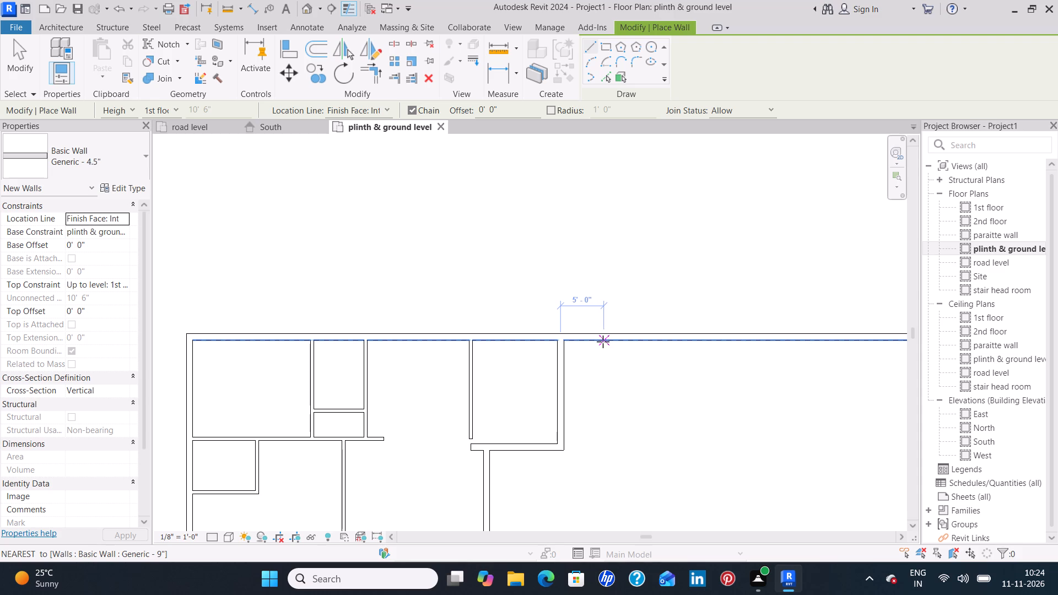
click(603, 342)
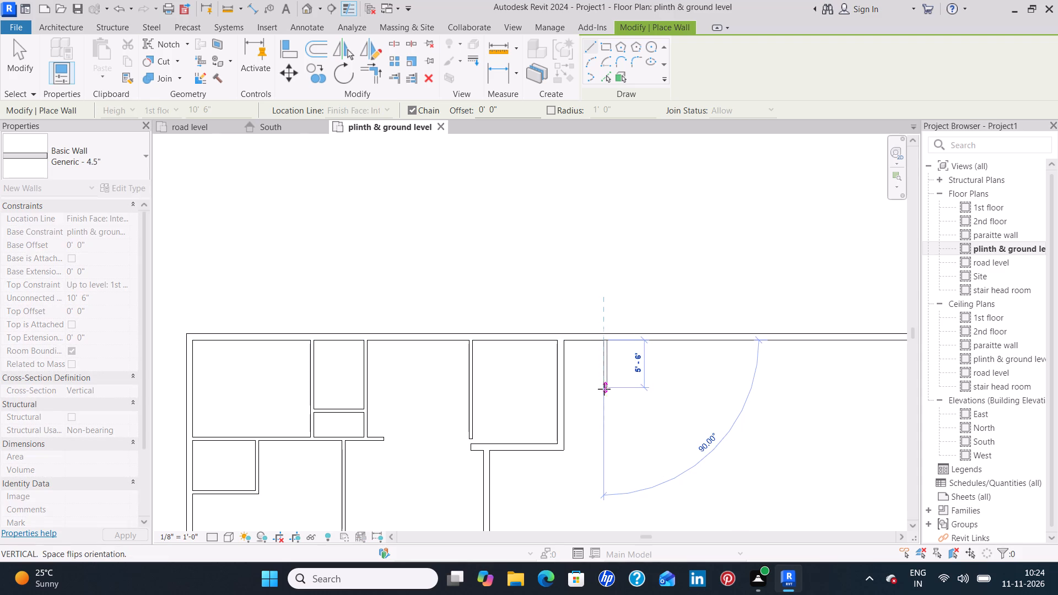
click(604, 447)
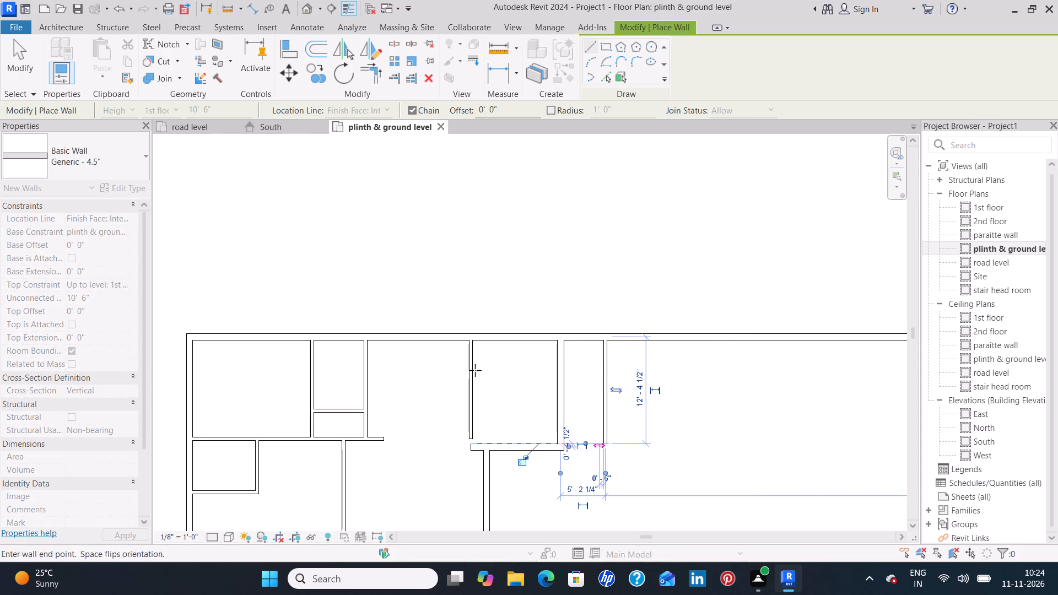
Draw the utility room's south wall as Generic - 9" from its east wall's south end west to the kitchen, and finish placing walls.
click(125, 155)
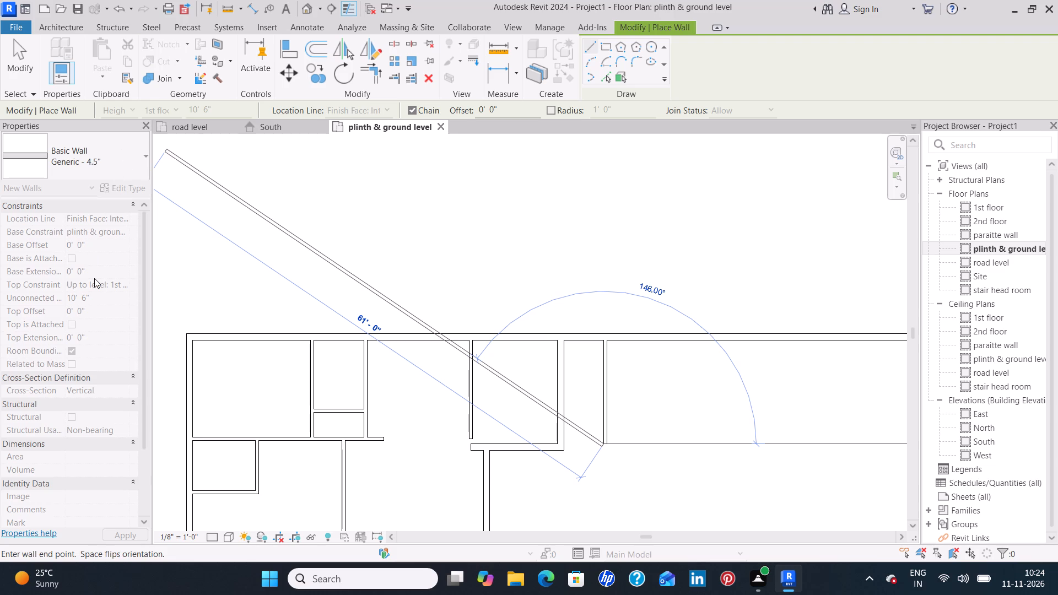
click(111, 167)
click(145, 153)
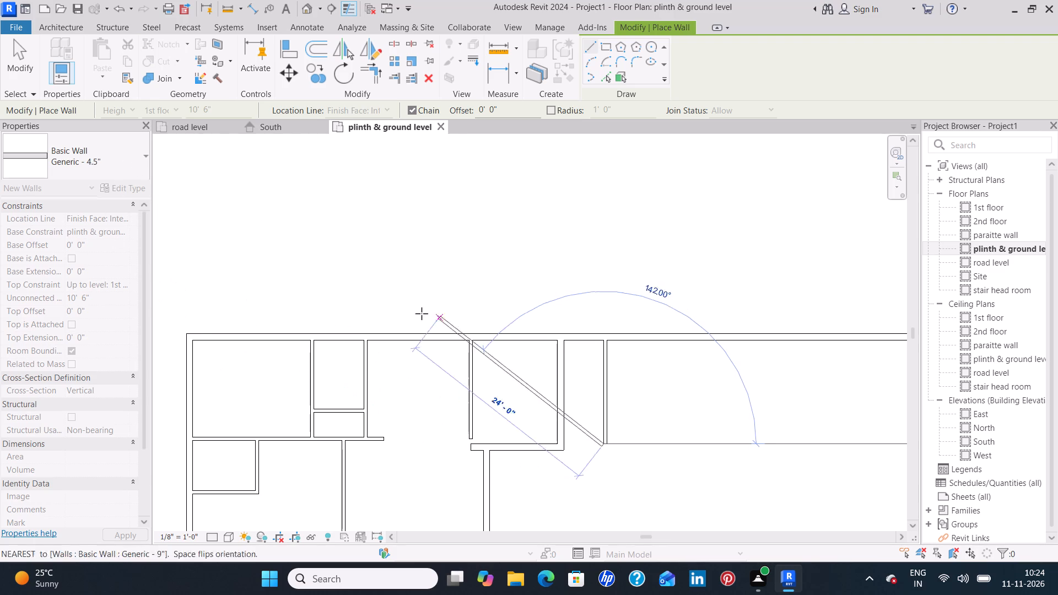
key(Escape)
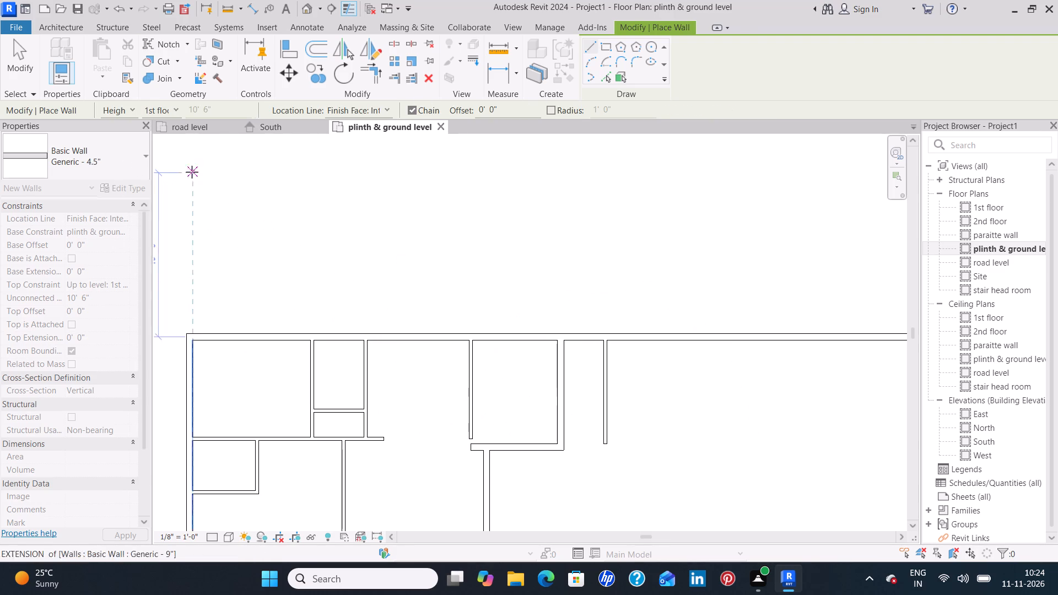
click(144, 167)
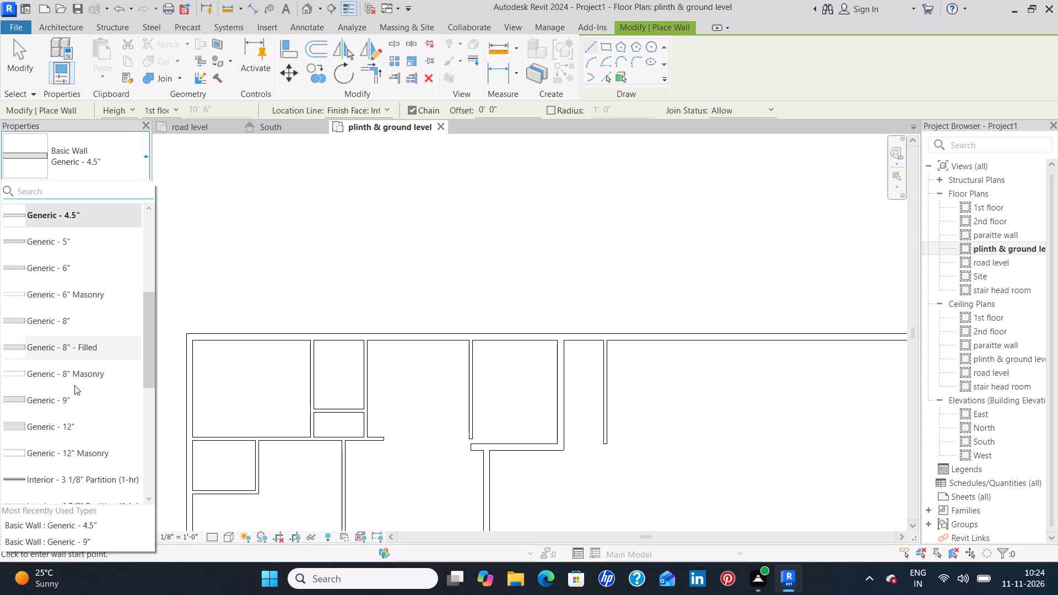
click(106, 398)
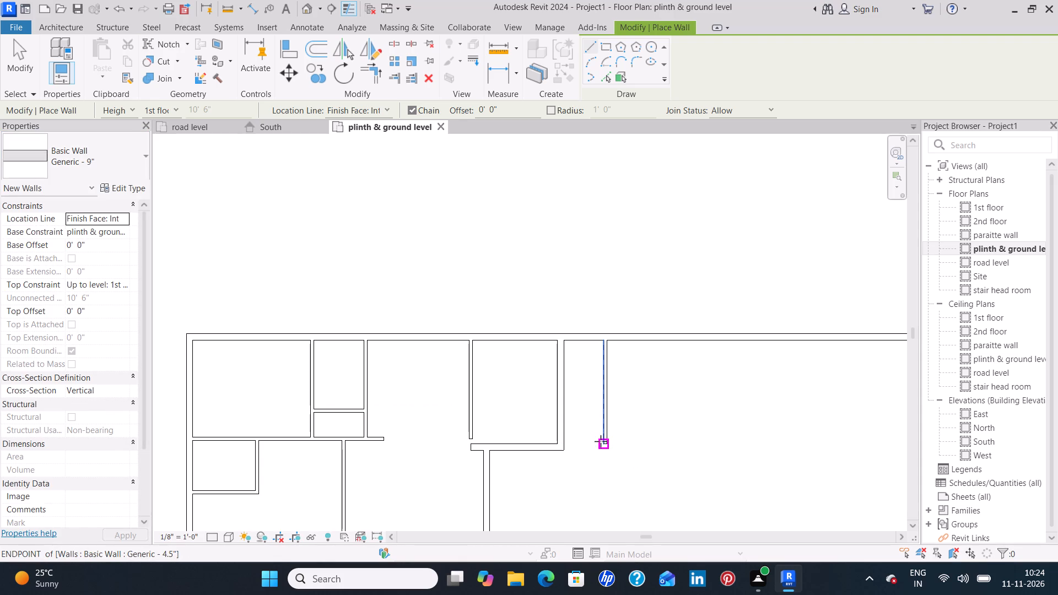
click(604, 442)
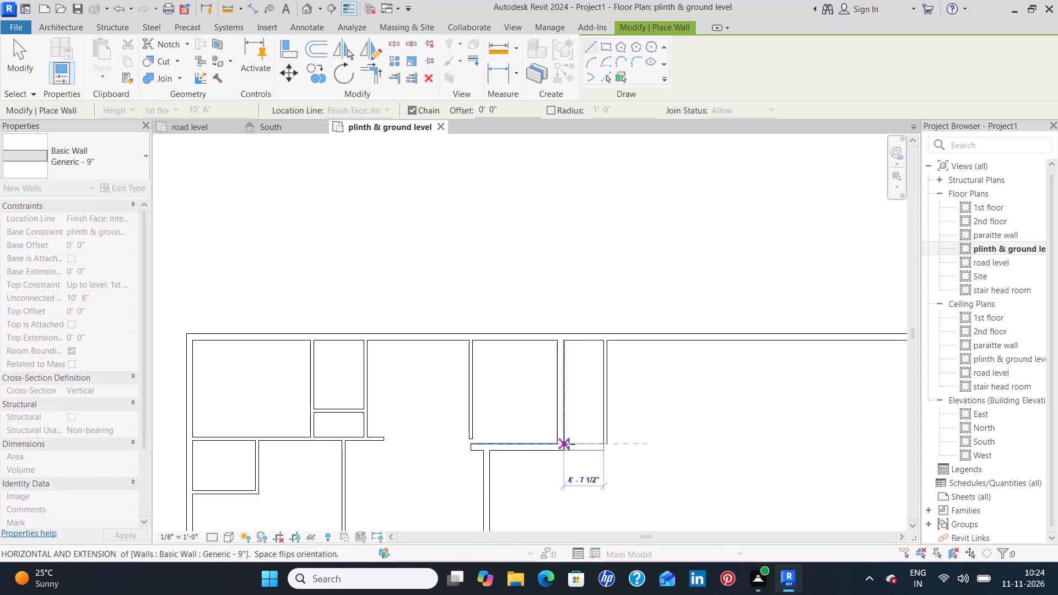
click(569, 444)
key(Escape)
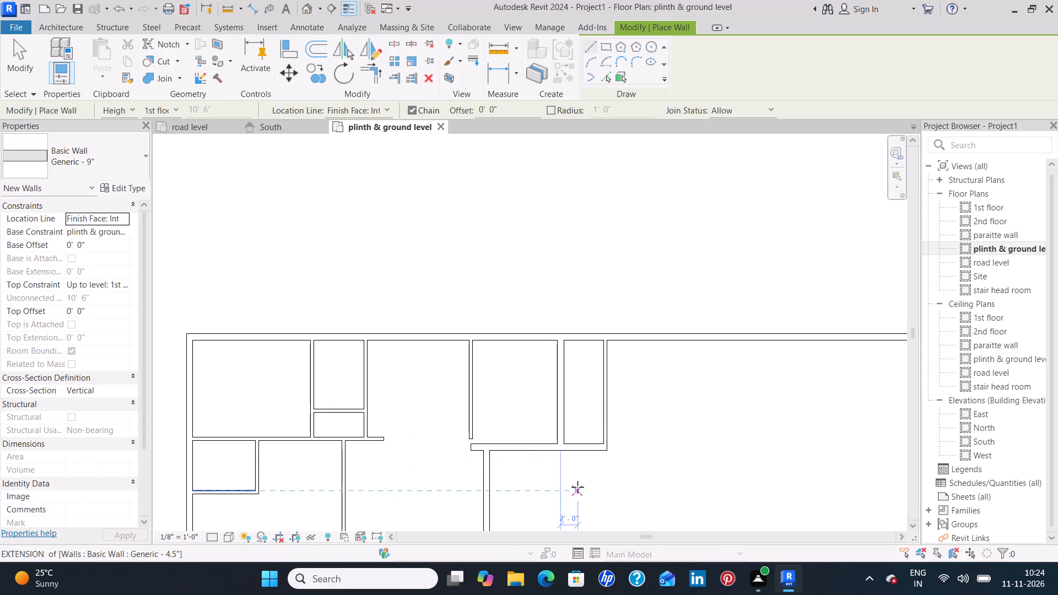
scroll(579, 487, down, 10)
middle_drag(647, 466, 680, 265)
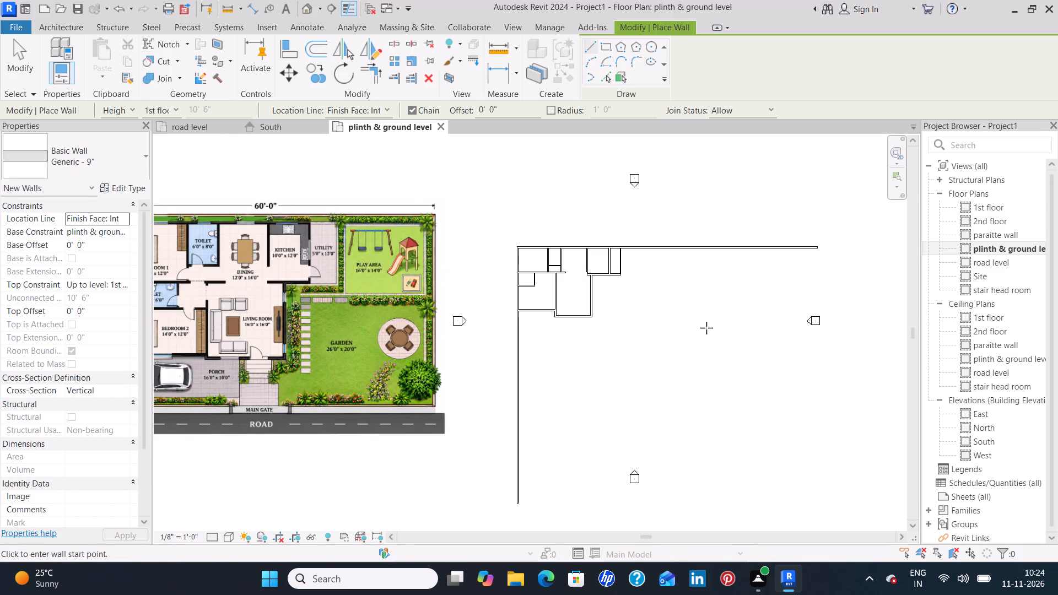
key(Escape)
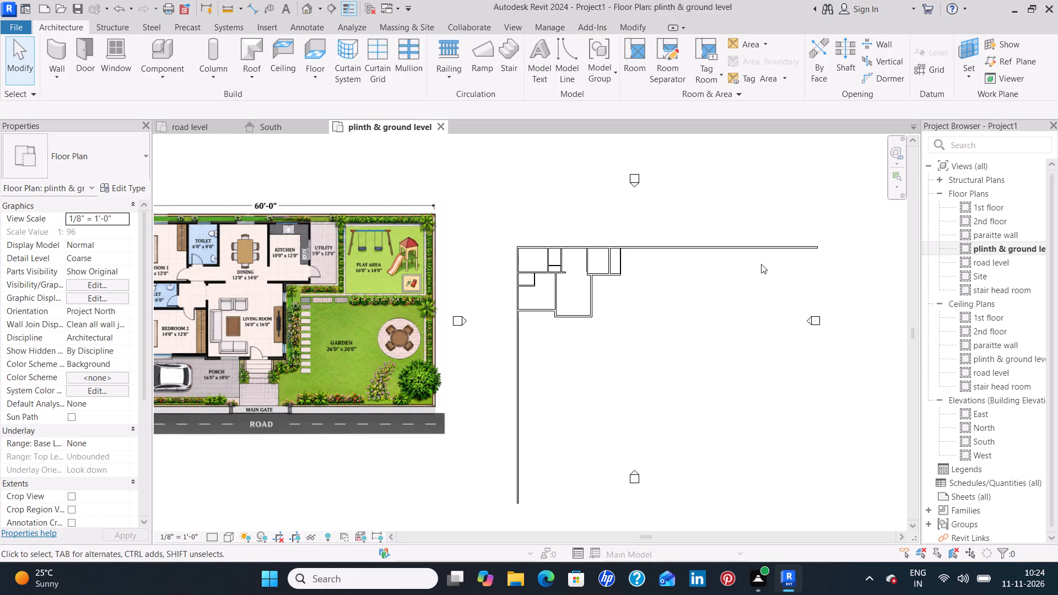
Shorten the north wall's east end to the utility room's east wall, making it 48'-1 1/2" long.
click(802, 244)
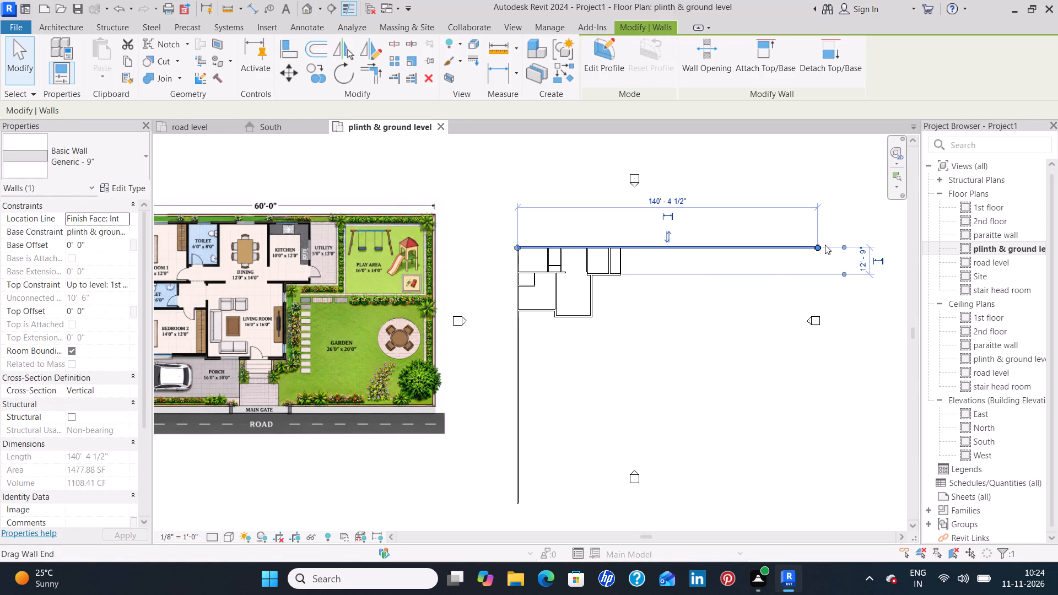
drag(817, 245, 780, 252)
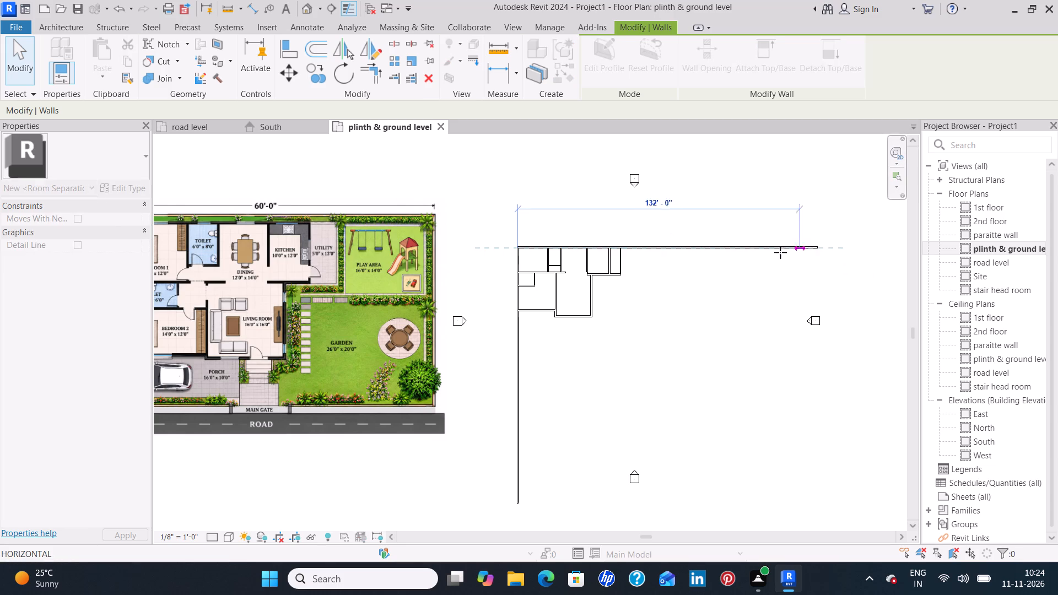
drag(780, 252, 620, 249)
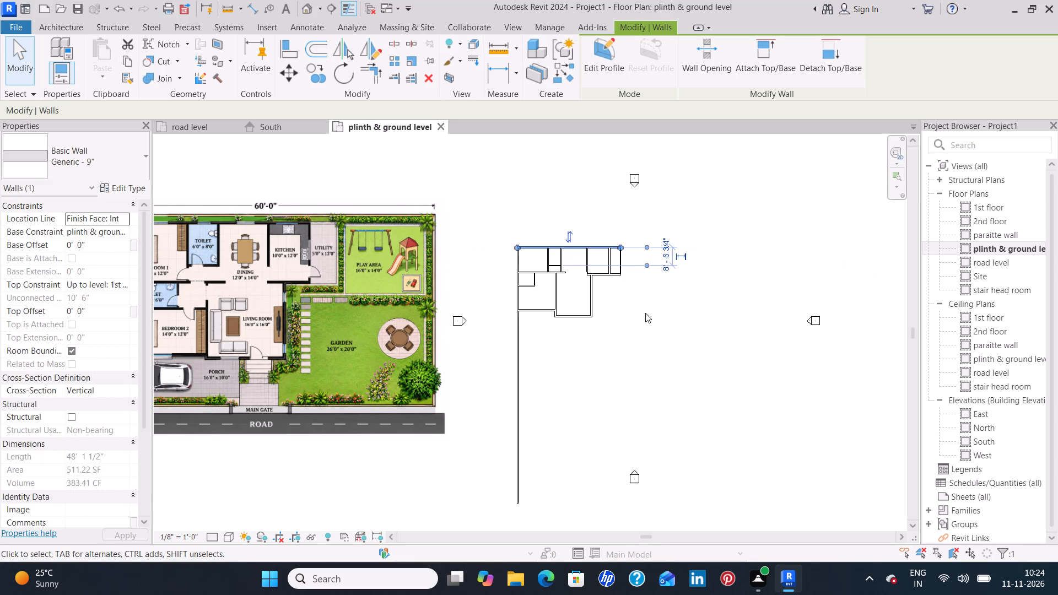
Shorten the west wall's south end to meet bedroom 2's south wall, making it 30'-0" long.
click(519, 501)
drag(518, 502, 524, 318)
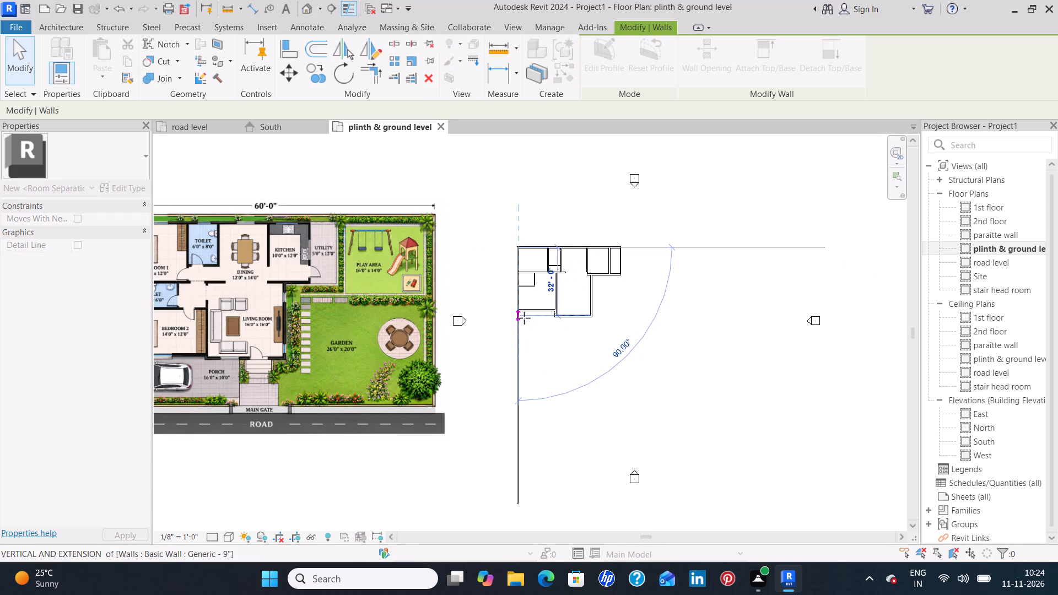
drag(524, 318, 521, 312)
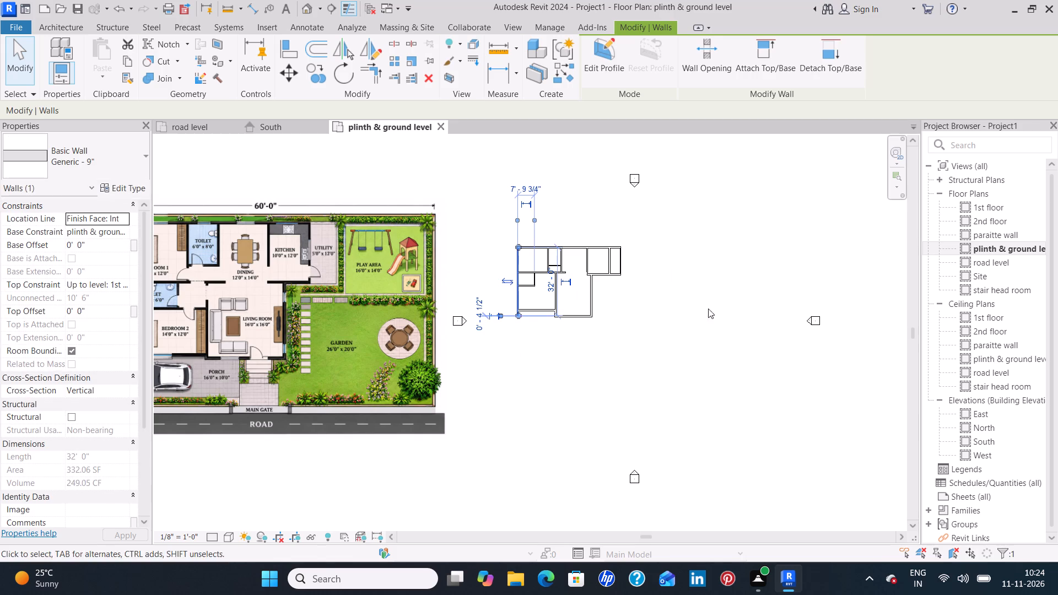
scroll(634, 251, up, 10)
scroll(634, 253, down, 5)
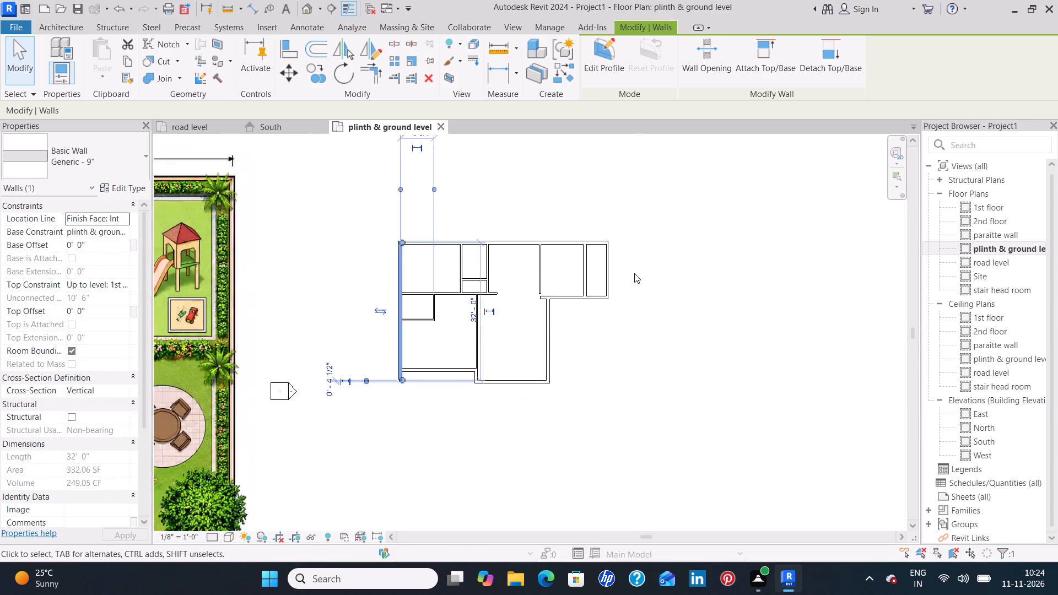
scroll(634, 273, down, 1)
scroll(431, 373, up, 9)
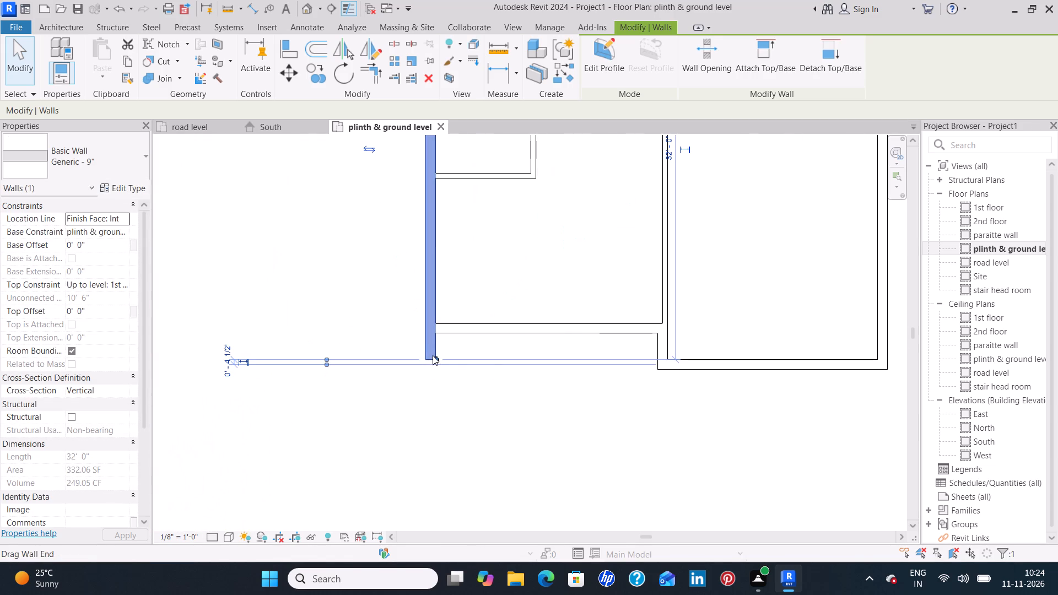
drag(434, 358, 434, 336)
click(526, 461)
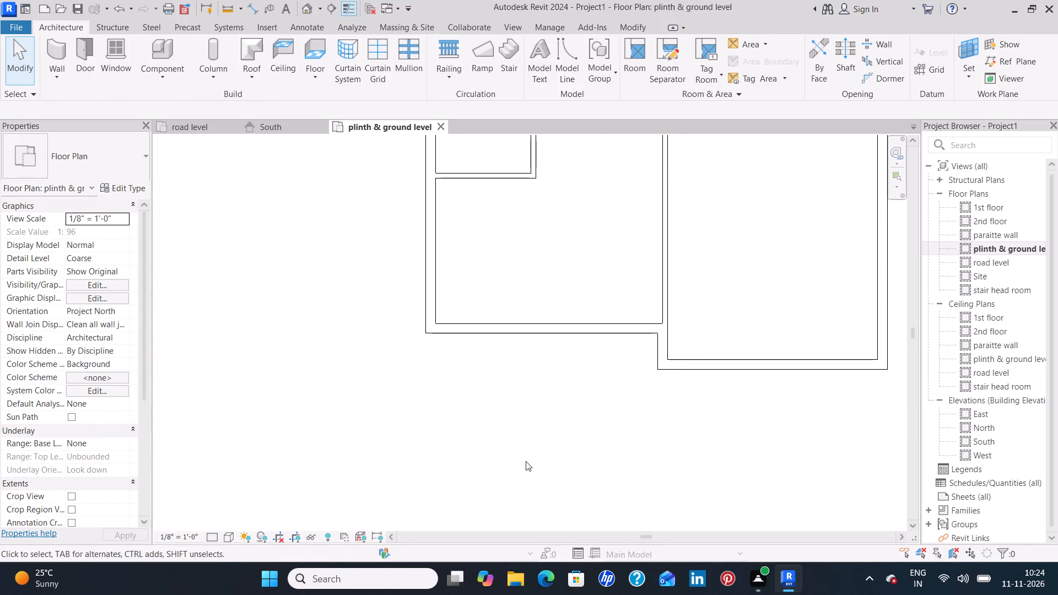
Extend the west wall's south end past bedroom 2's south wall, making it 40'-0" long.
scroll(533, 453, down, 9)
scroll(749, 421, down, 3)
middle_drag(735, 426, 796, 376)
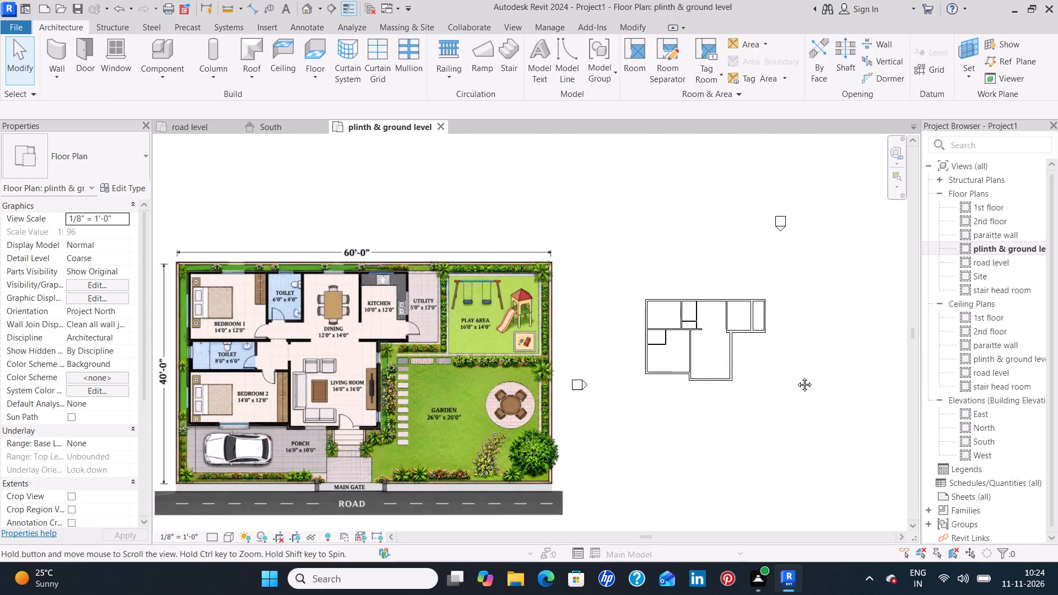
middle_drag(796, 376, 801, 370)
scroll(735, 384, up, 1)
click(641, 356)
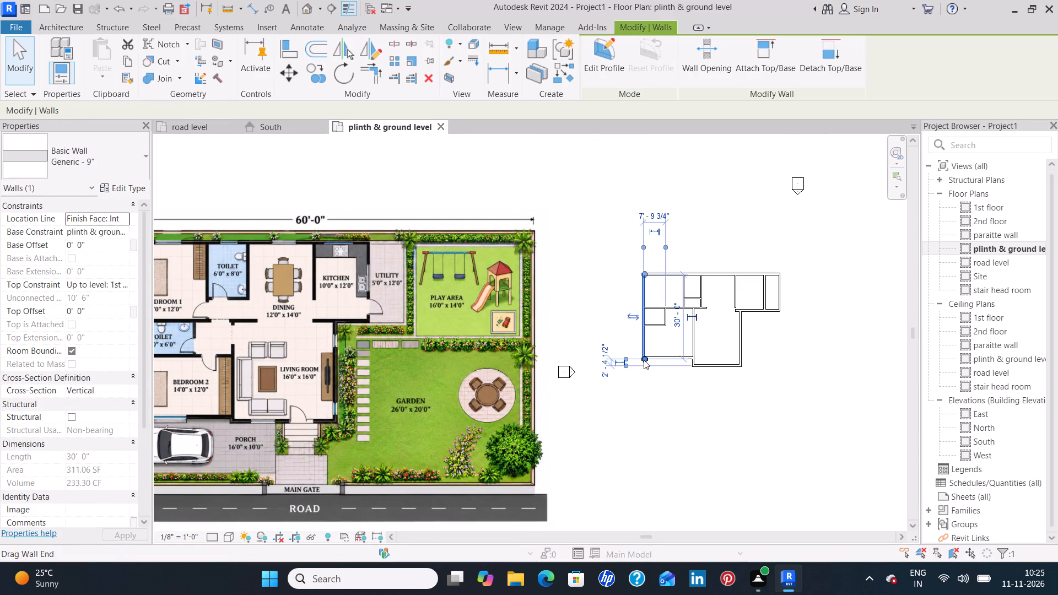
drag(644, 360, 643, 389)
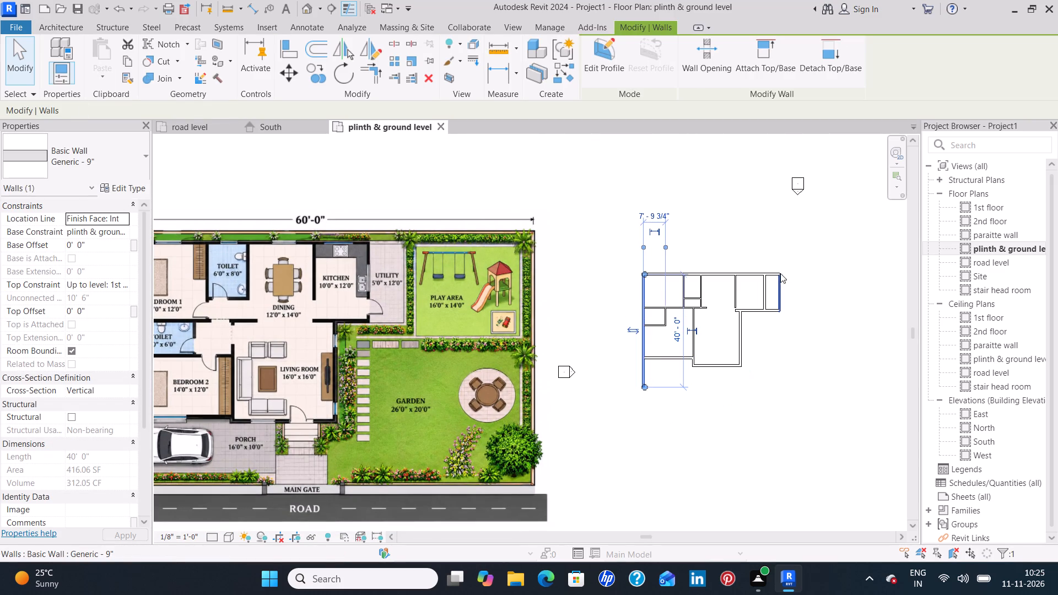
Extend the north wall's east end past the utility room, making it 56'-0" long, and deselect it.
click(776, 272)
drag(780, 274, 800, 278)
click(800, 278)
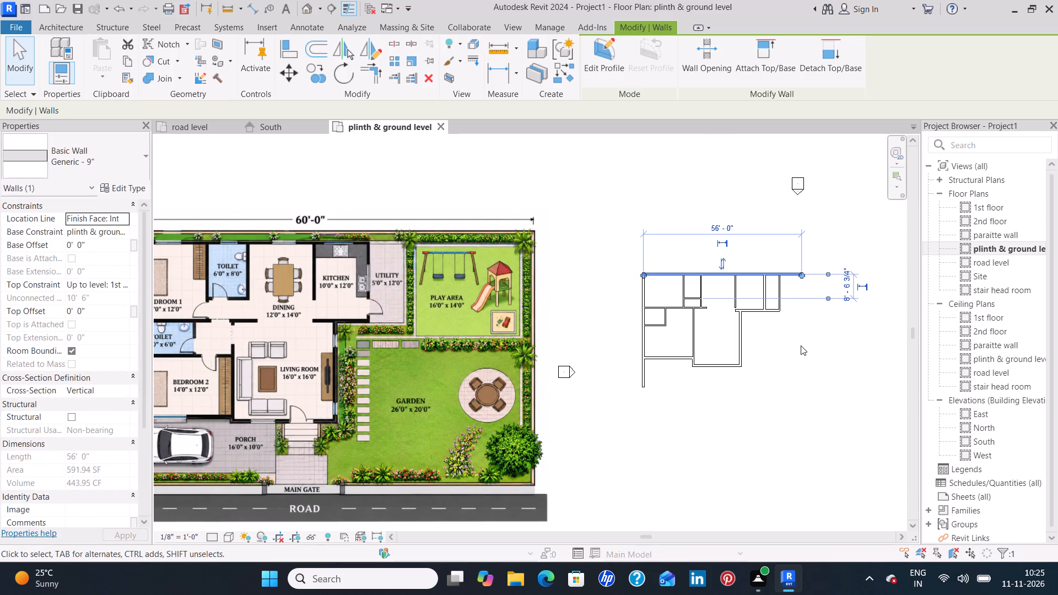
click(801, 347)
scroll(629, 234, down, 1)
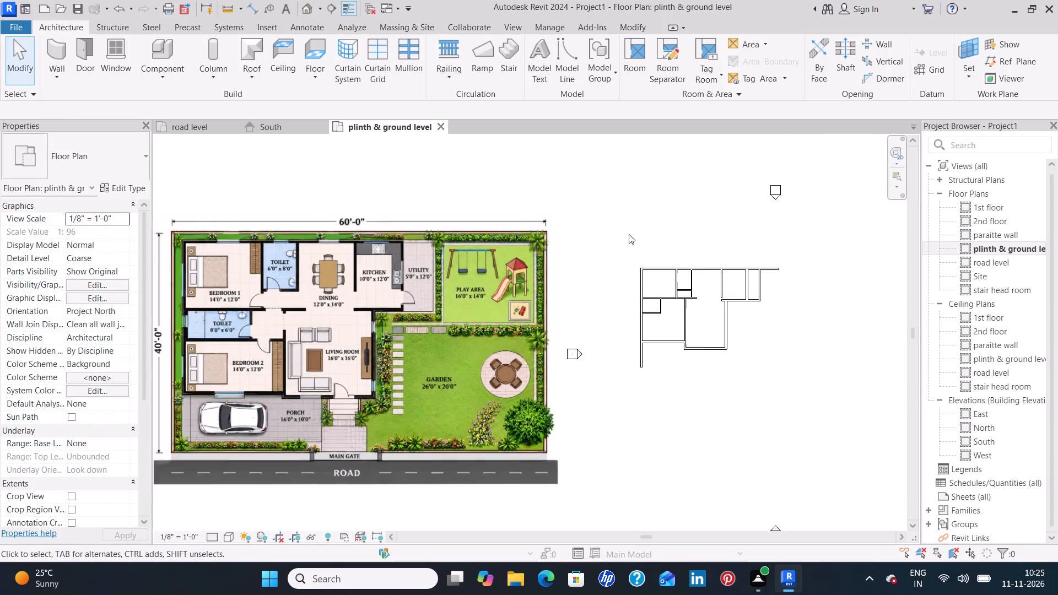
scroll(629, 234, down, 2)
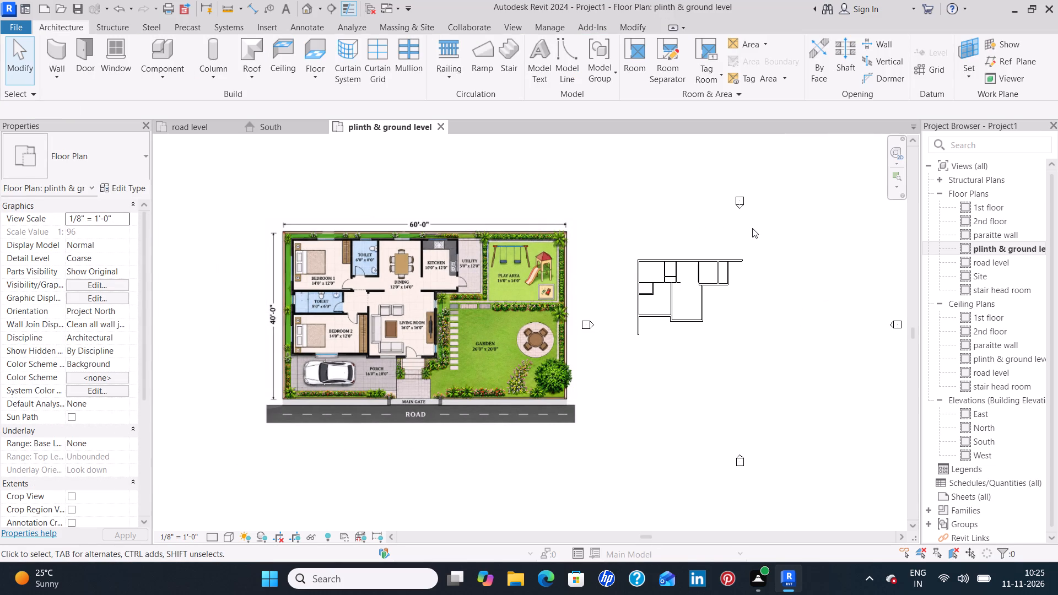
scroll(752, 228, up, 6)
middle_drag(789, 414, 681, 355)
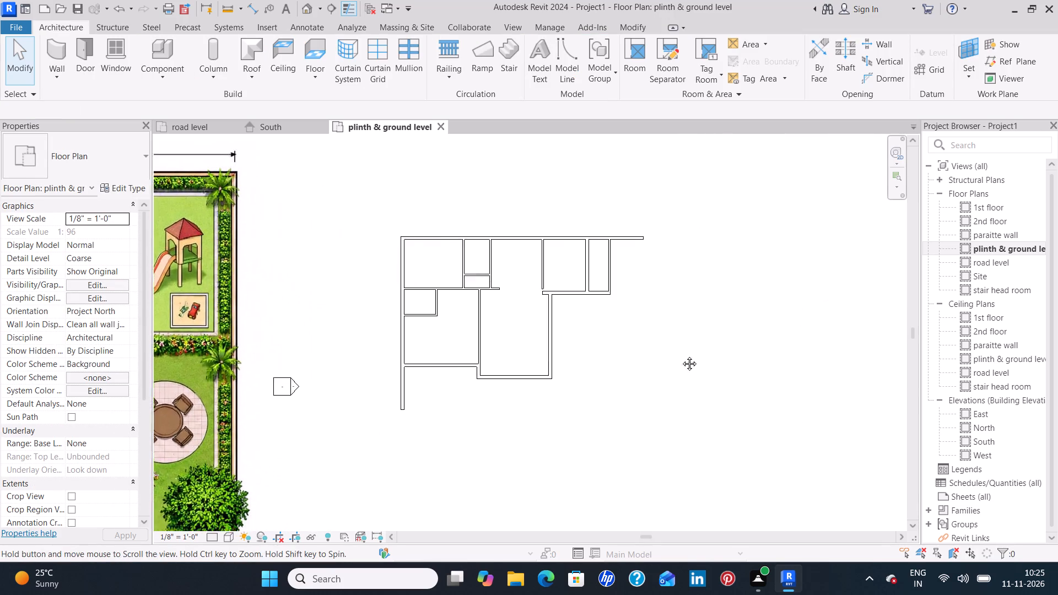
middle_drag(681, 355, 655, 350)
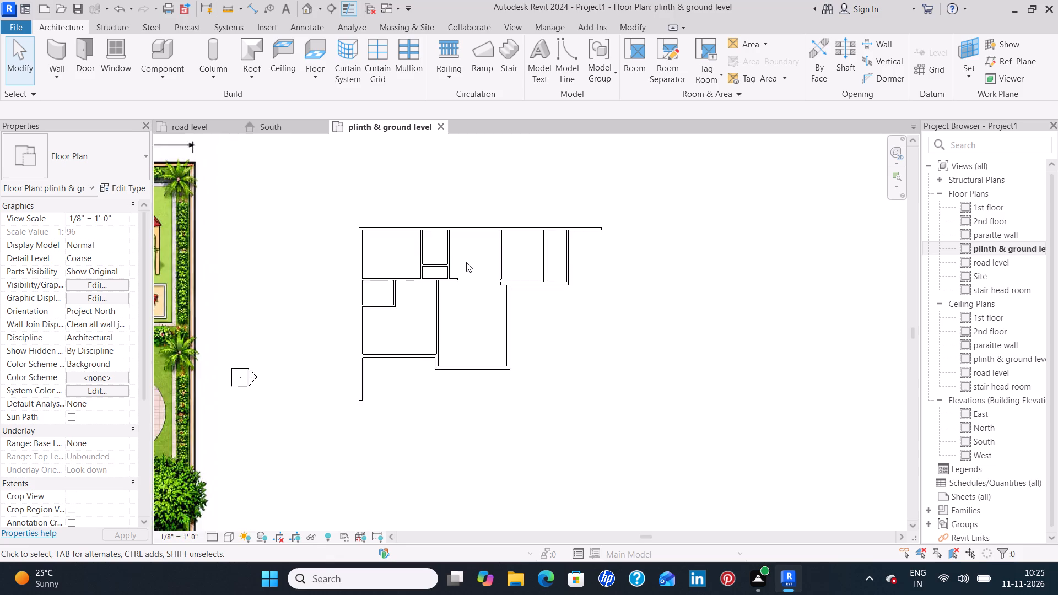
Extend the kitchen's west wall at its south end to meet the kitchen's south wall, making it 12'-9" long, and deselect it.
scroll(466, 262, down, 8)
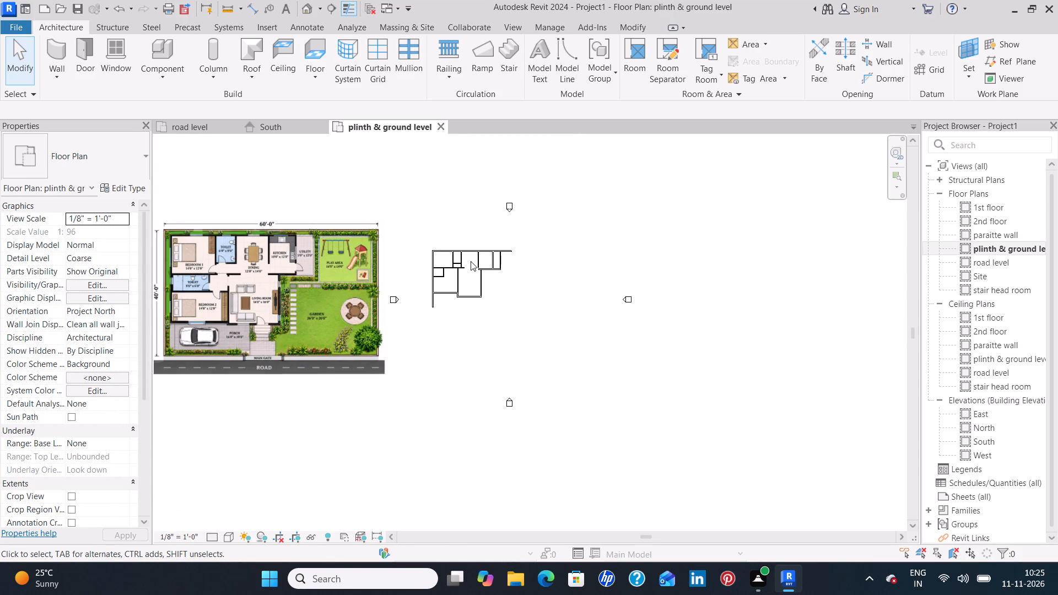
scroll(462, 272, up, 2)
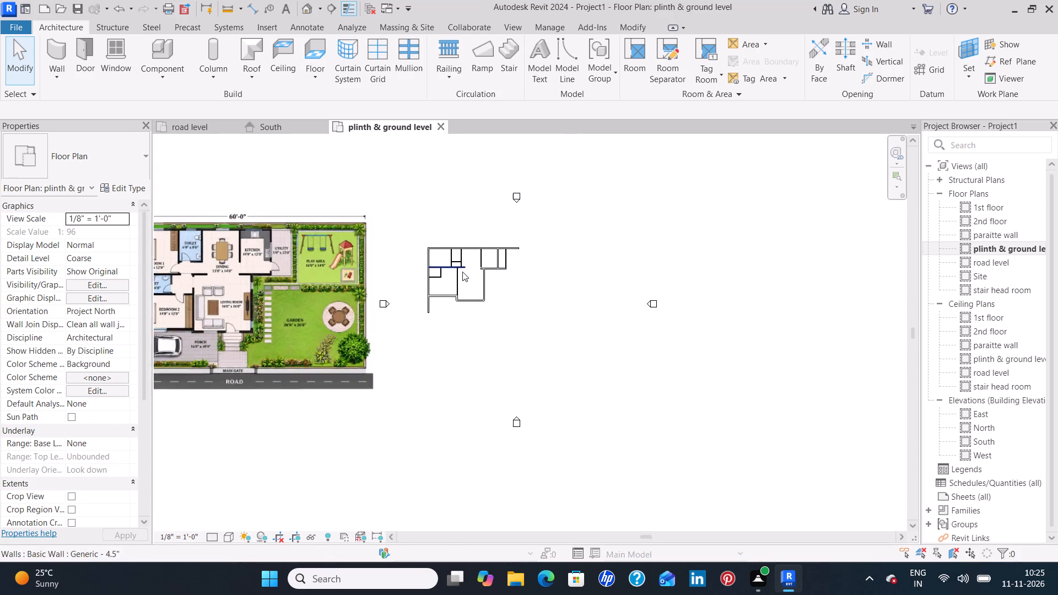
scroll(462, 272, up, 18)
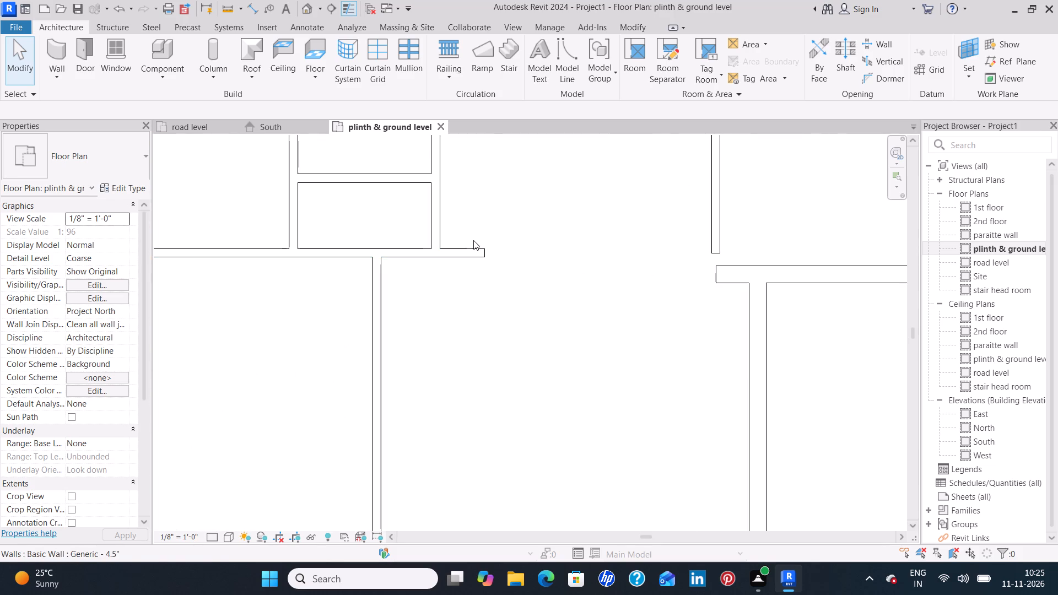
scroll(473, 240, down, 17)
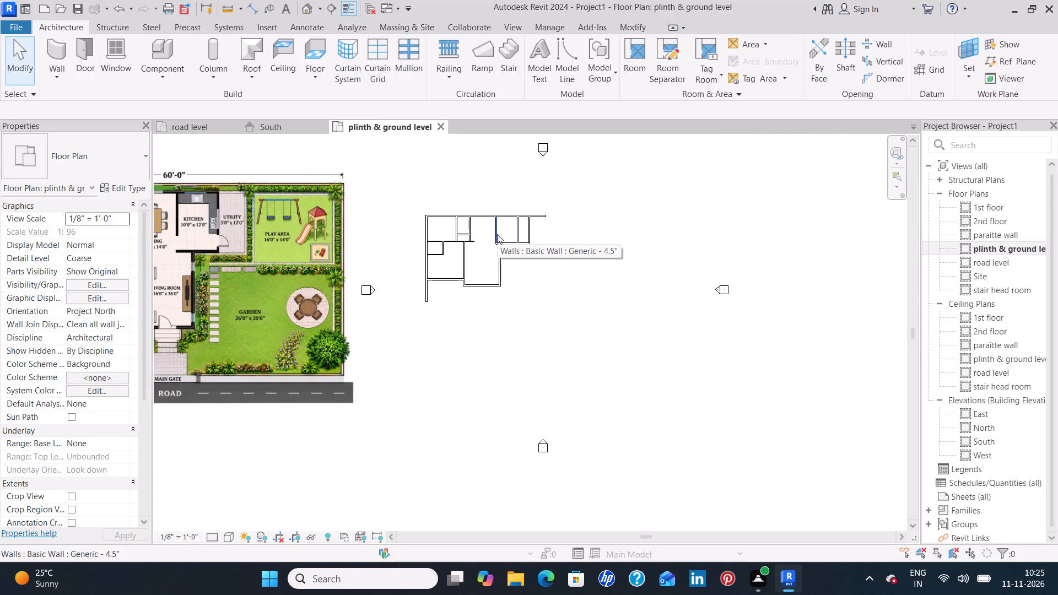
click(497, 234)
scroll(497, 234, up, 5)
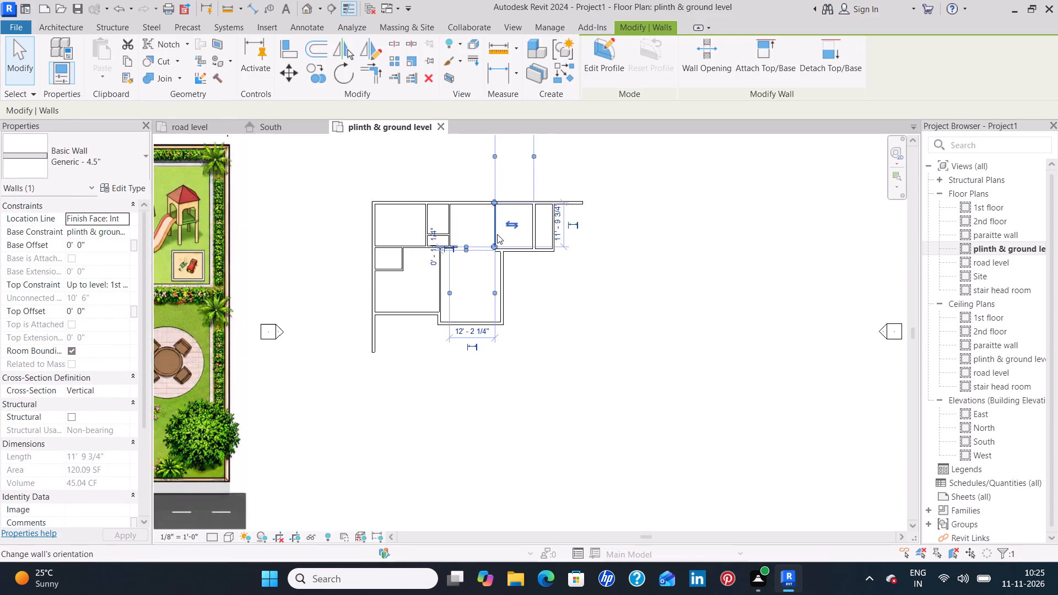
scroll(497, 234, up, 10)
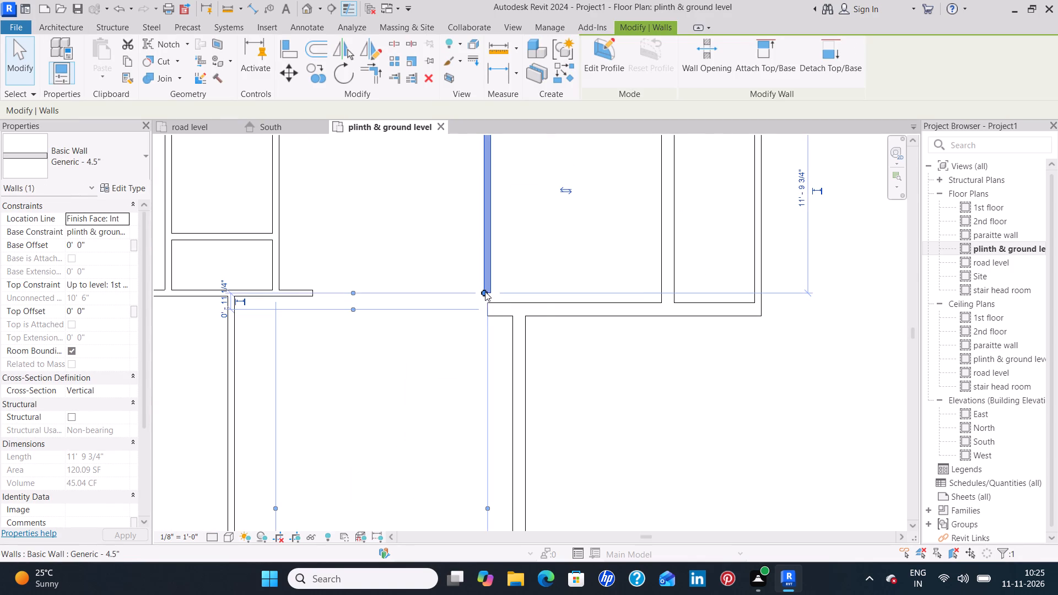
drag(485, 291, 486, 305)
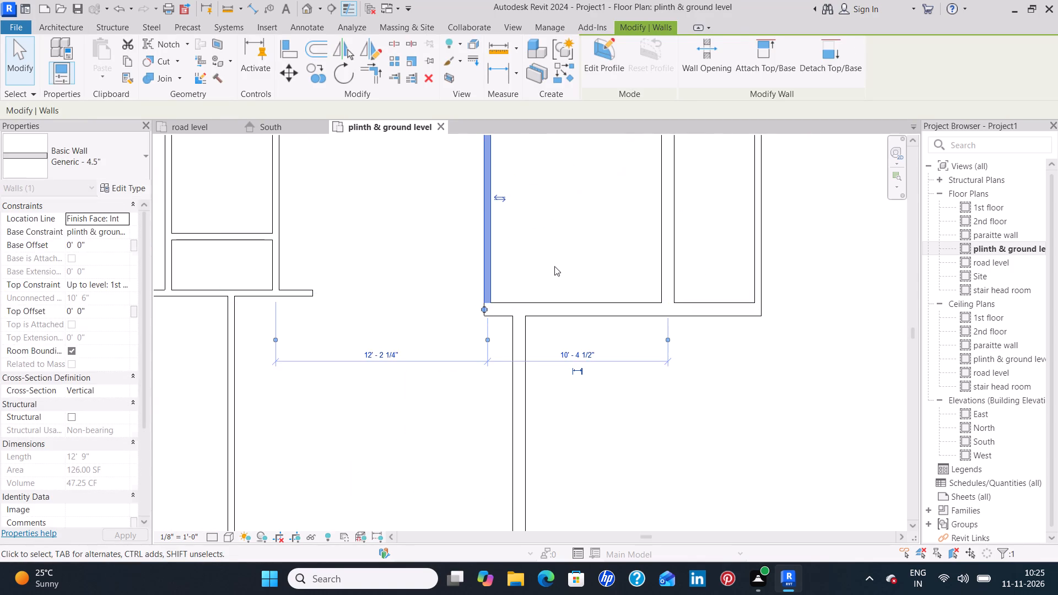
click(555, 266)
Place a linear dimension for bedroom 1's interior width, with the dimension line just north of the north wall.
scroll(555, 264, down, 8)
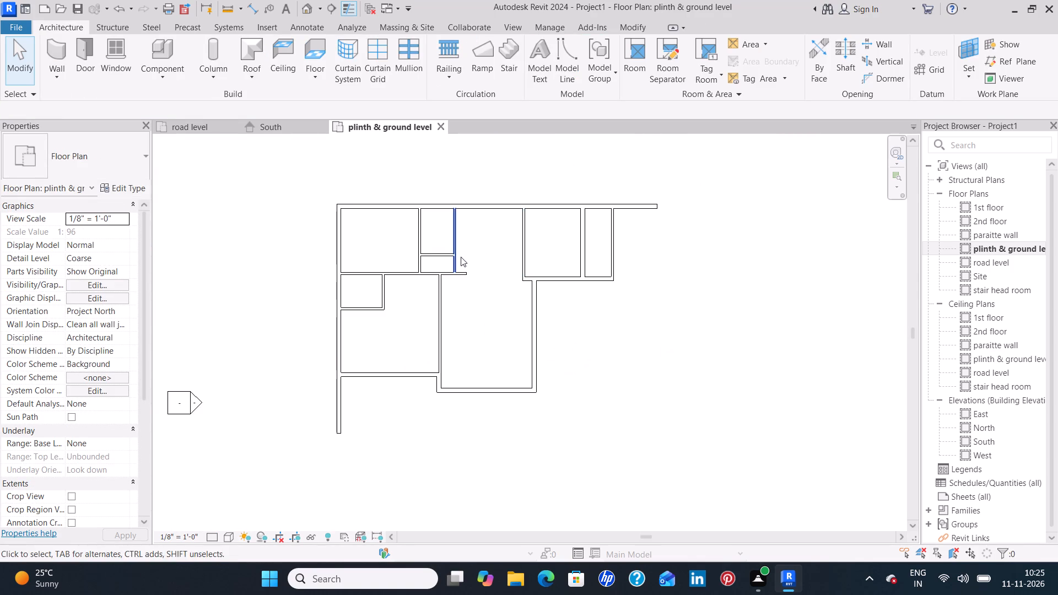
scroll(459, 257, up, 13)
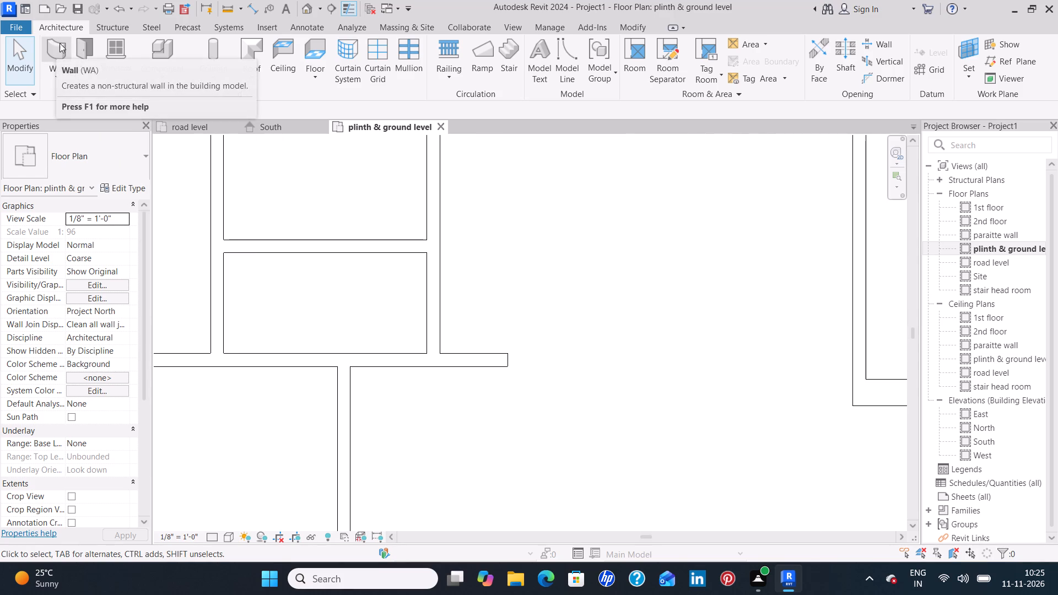
scroll(515, 288, down, 10)
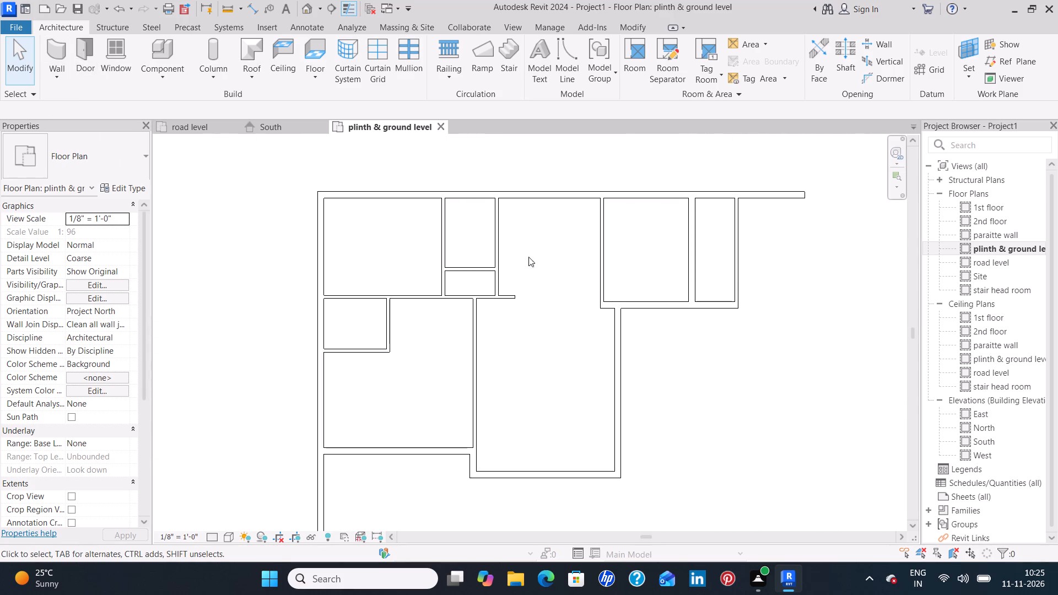
scroll(547, 240, down, 8)
middle_drag(547, 240, 667, 343)
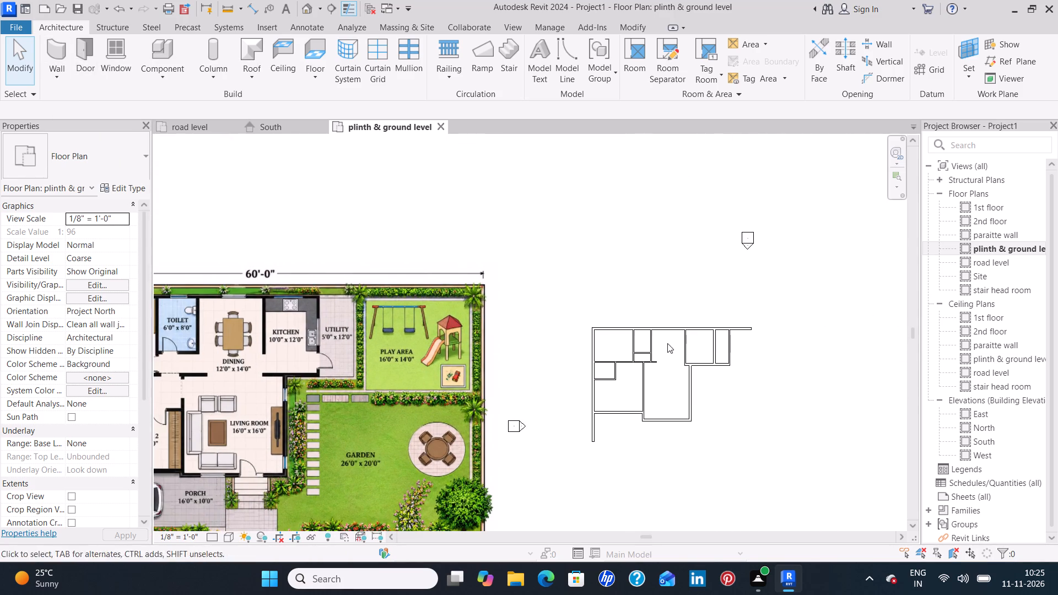
scroll(662, 322, up, 5)
middle_drag(646, 336, 459, 185)
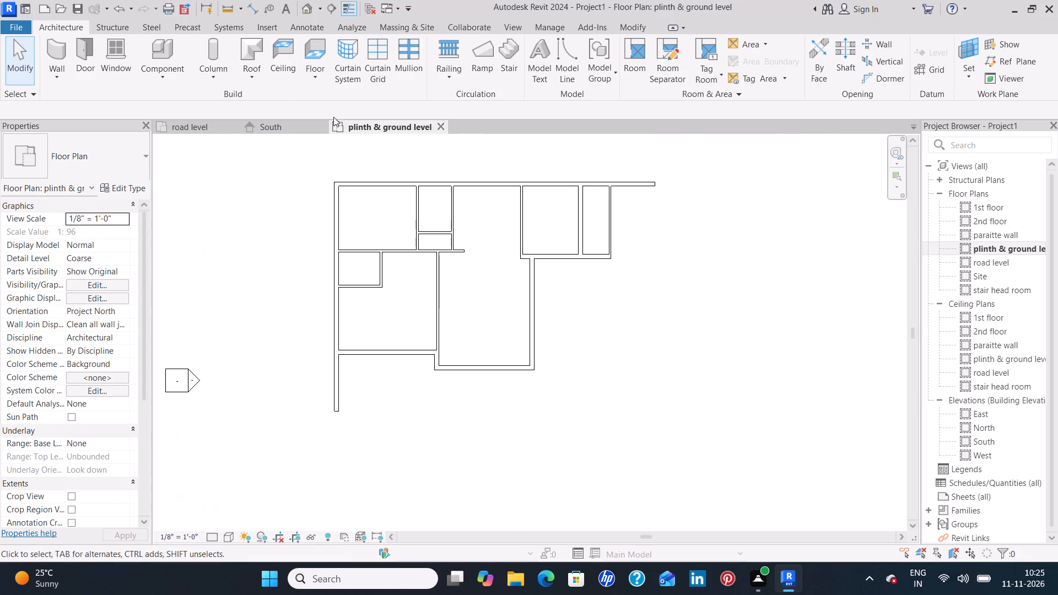
click(256, 8)
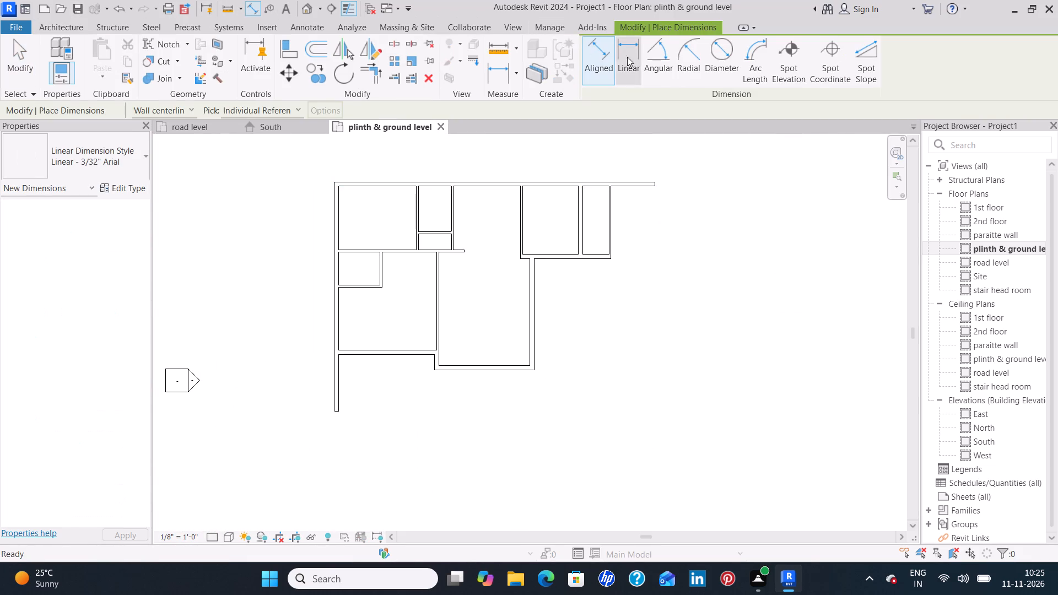
click(639, 66)
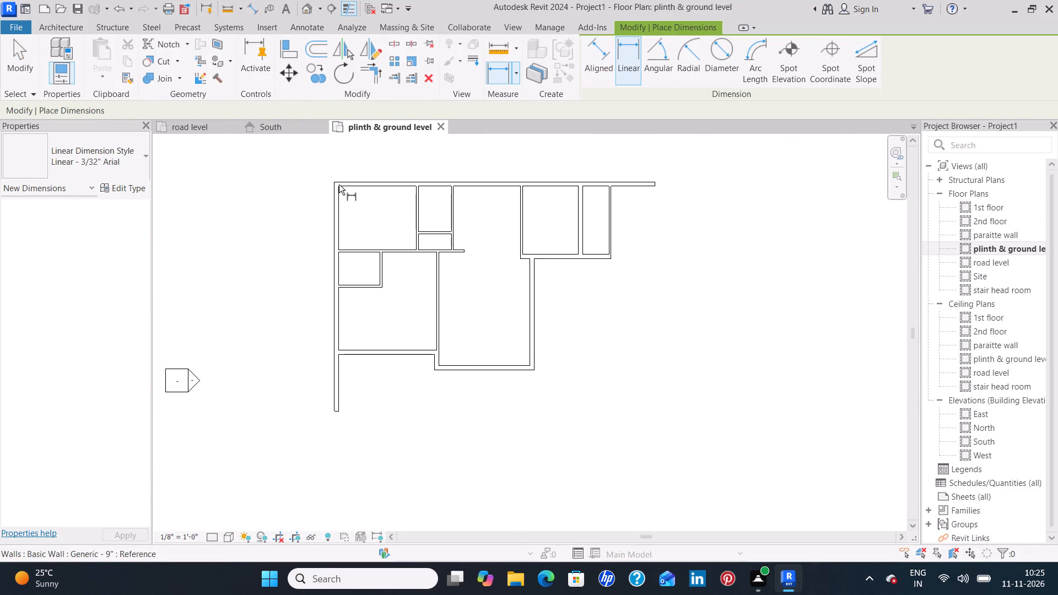
click(339, 185)
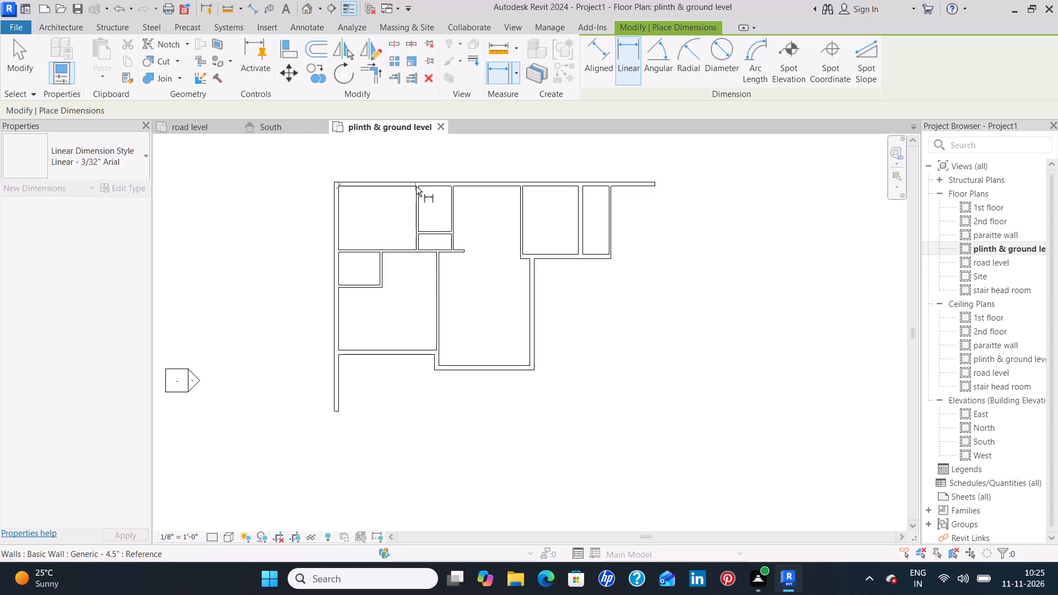
click(416, 186)
click(417, 156)
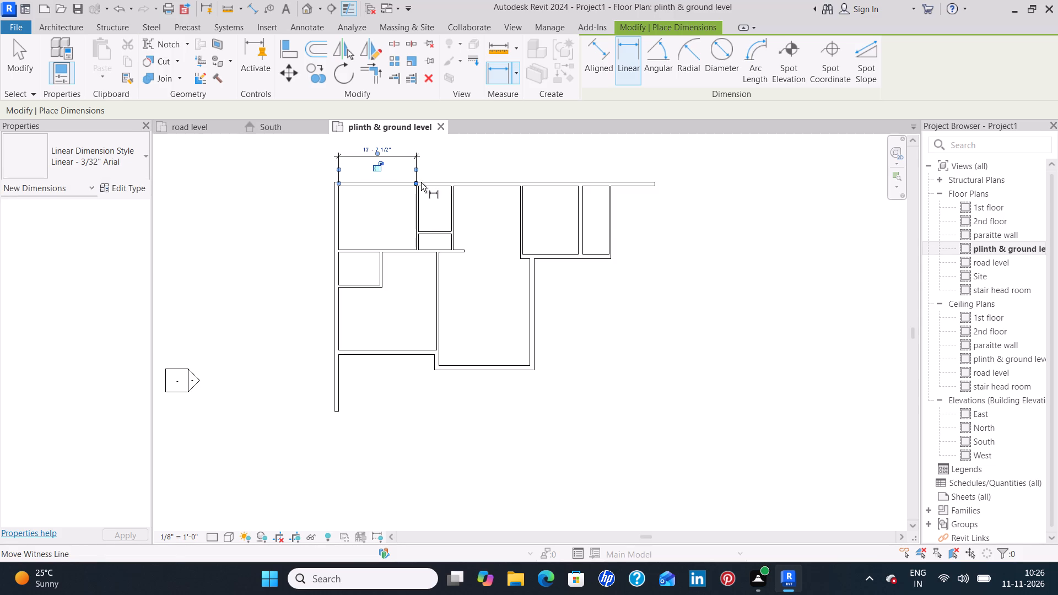
Add linear dimensions for the interior widths of the toilet beside bedroom 1 and the dining area, in line with bedroom 1's dimension.
click(418, 186)
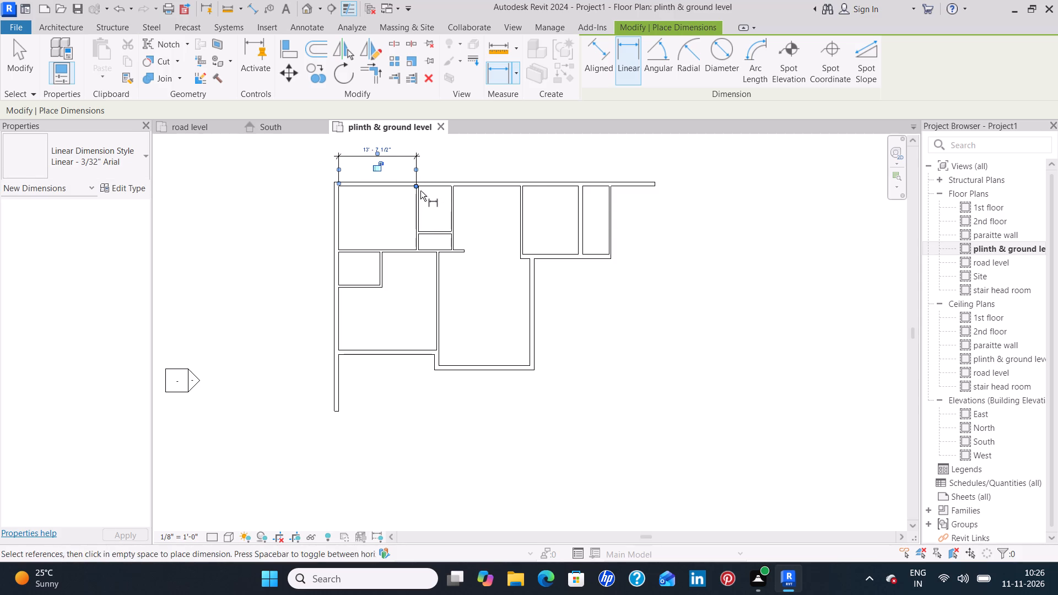
scroll(420, 190, up, 8)
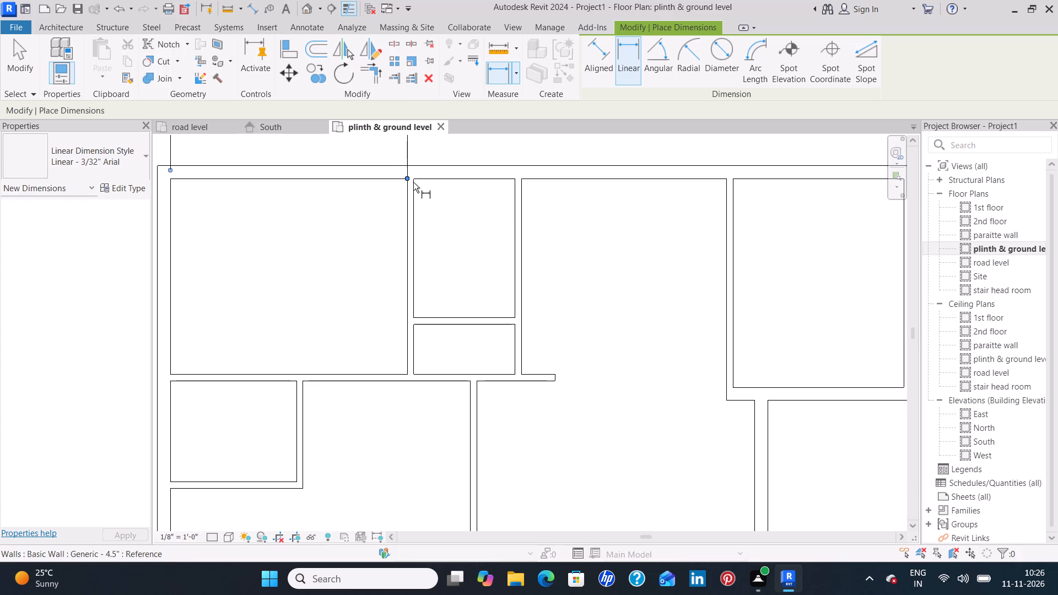
click(414, 179)
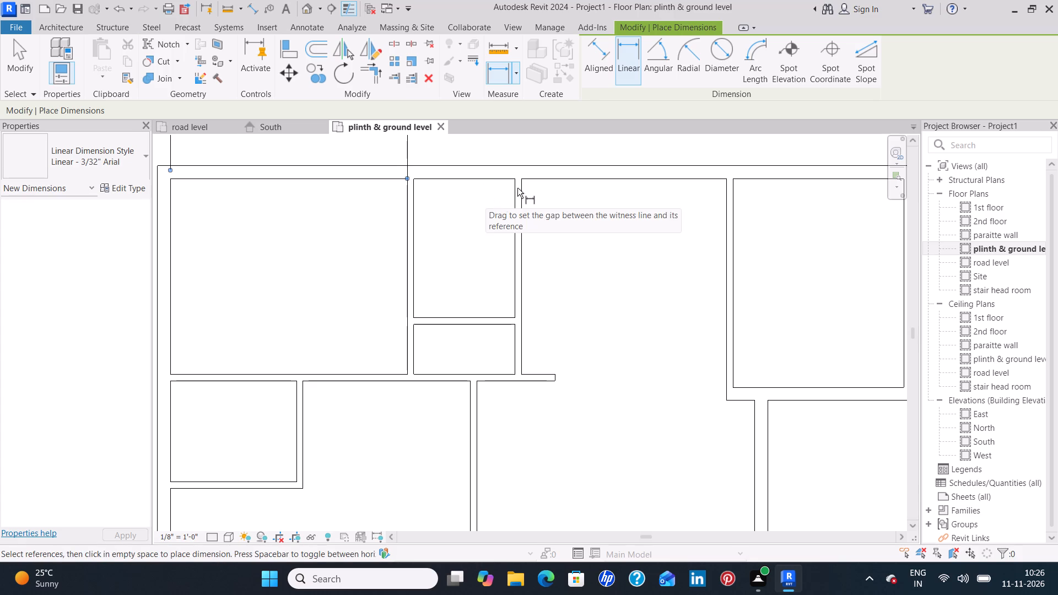
click(514, 180)
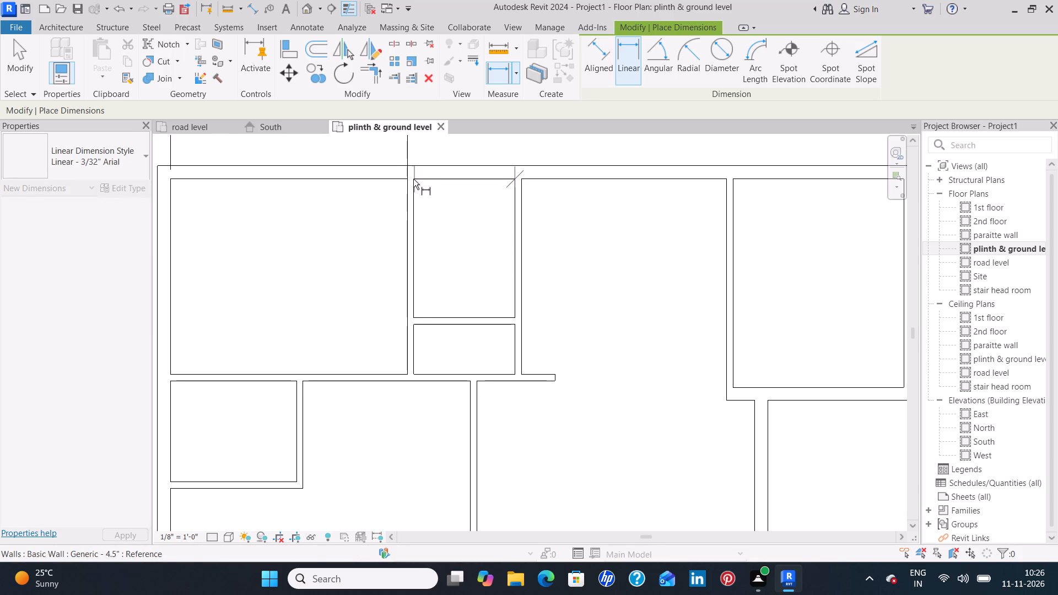
click(413, 179)
middle_drag(421, 140, 421, 212)
click(428, 160)
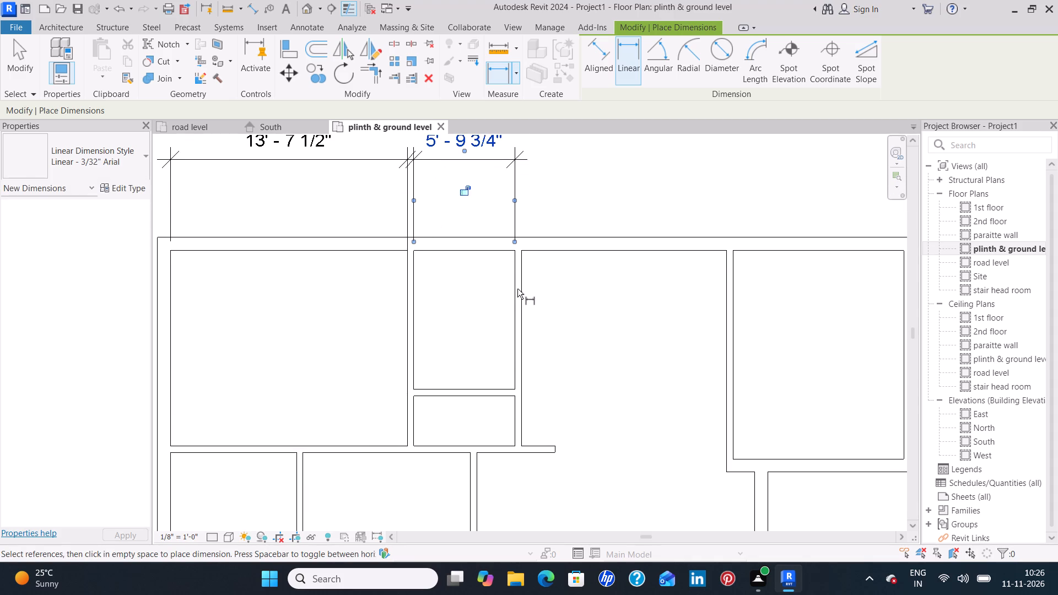
click(524, 251)
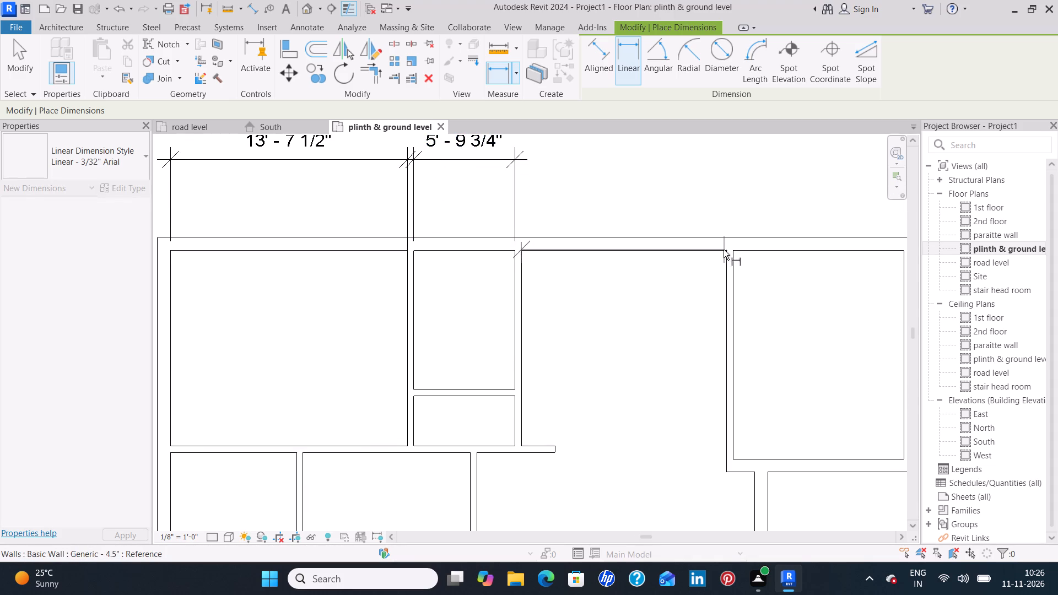
click(727, 251)
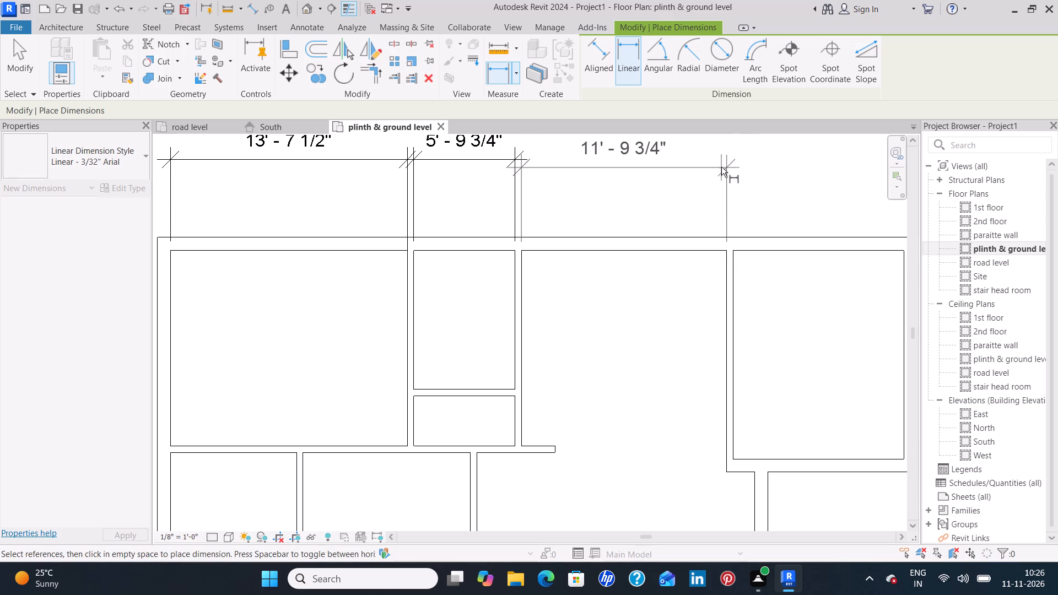
click(721, 159)
Dimension the interior widths of the kitchen and the utility room north of the north wall, beside the dining area's dimension.
middle_drag(758, 307, 469, 320)
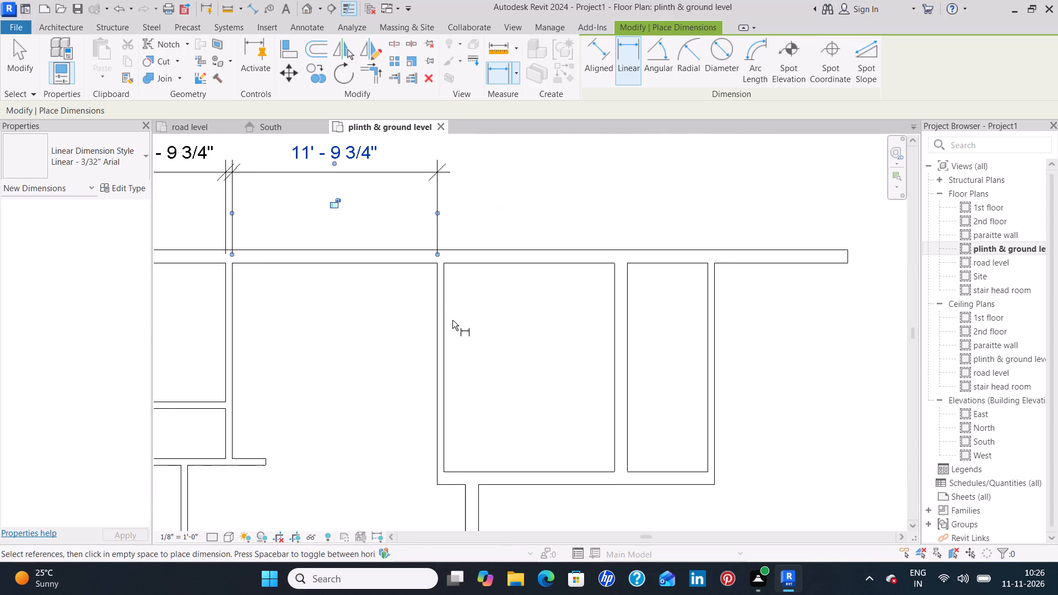
click(446, 266)
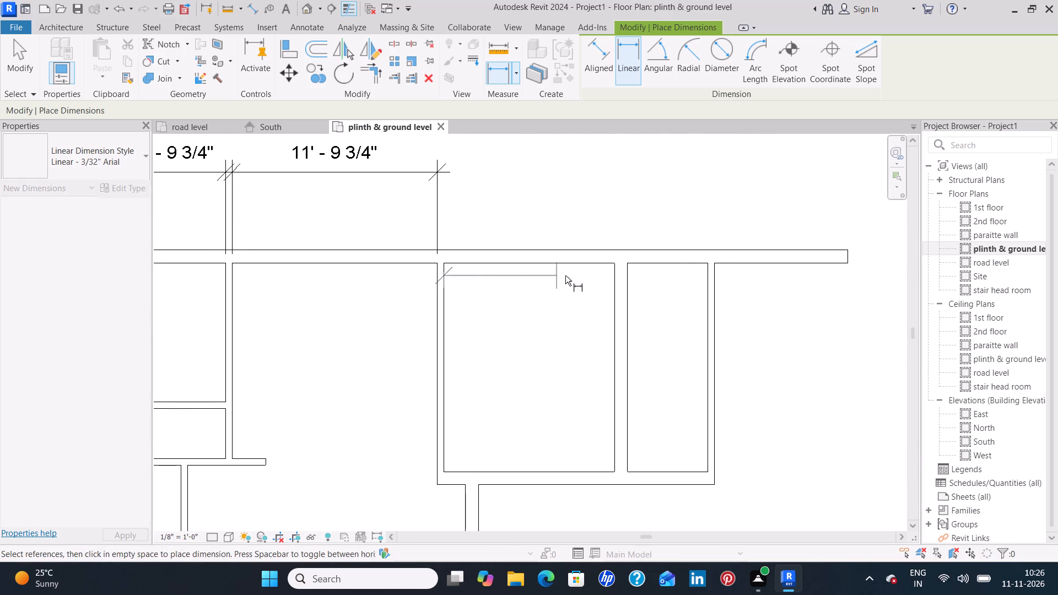
click(614, 266)
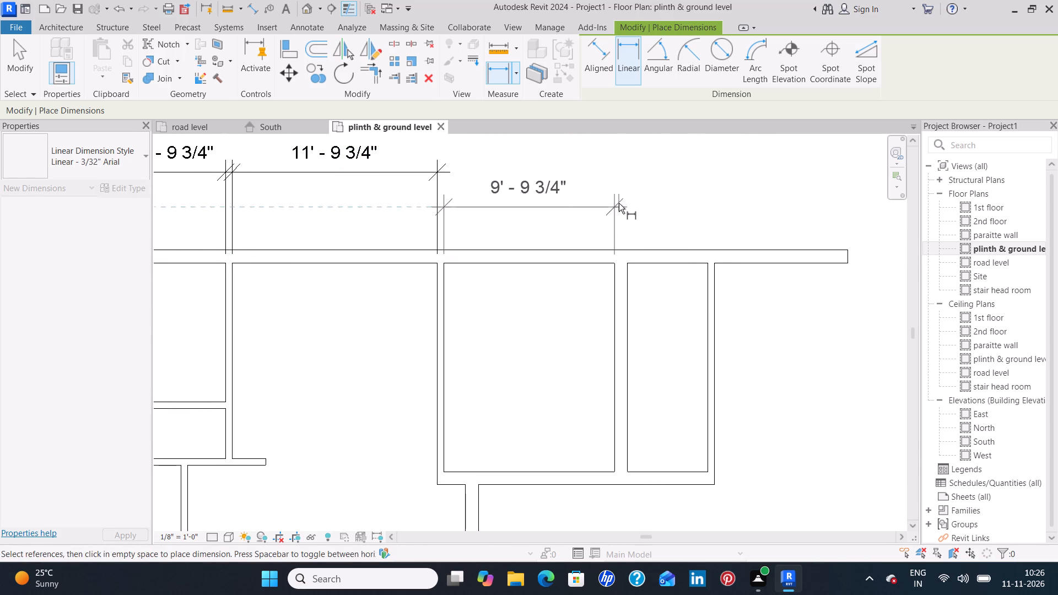
click(614, 166)
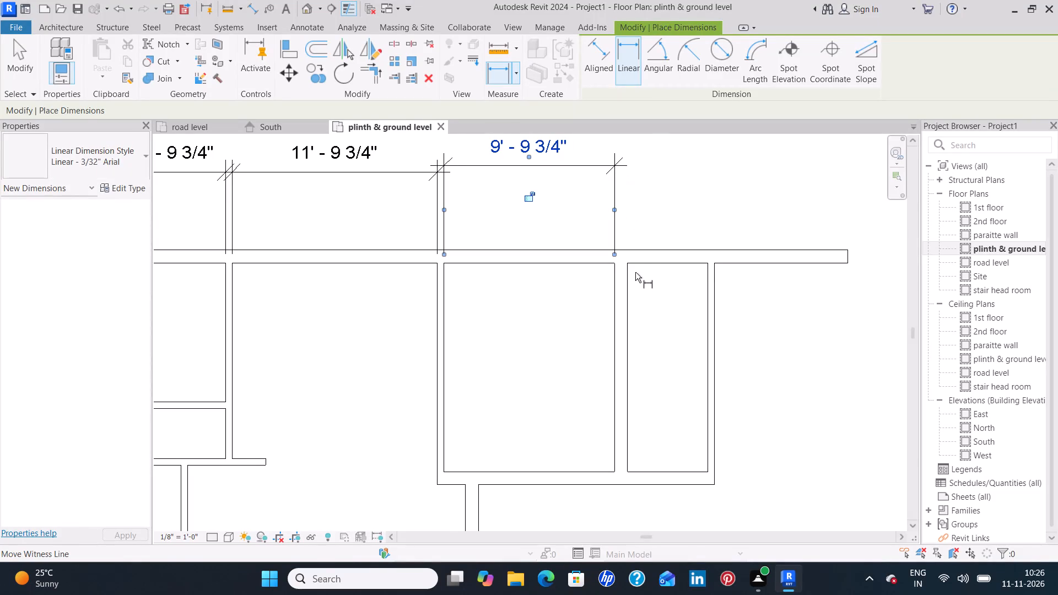
click(628, 262)
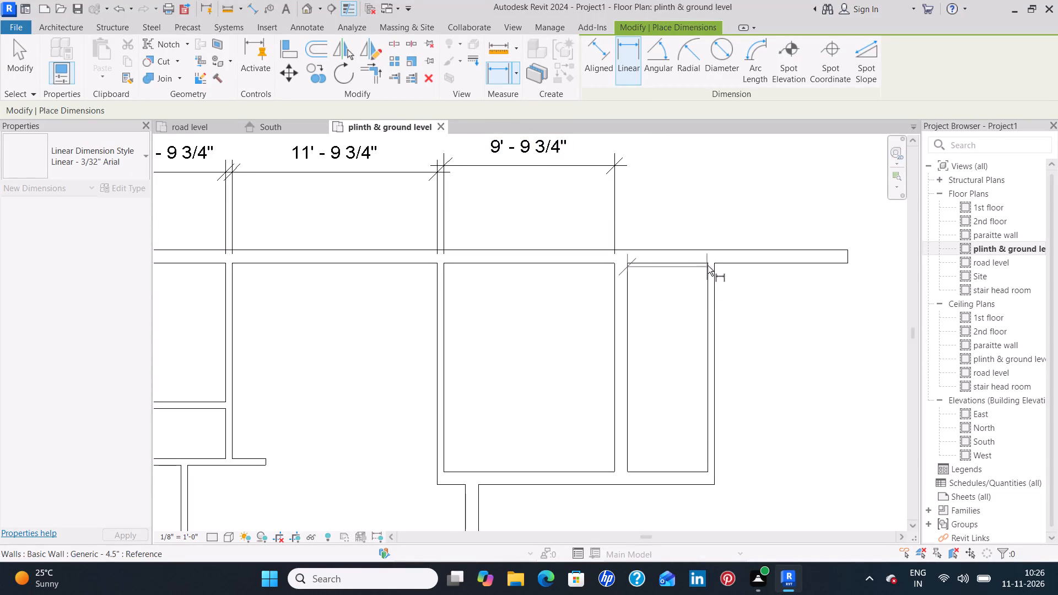
click(707, 263)
click(717, 177)
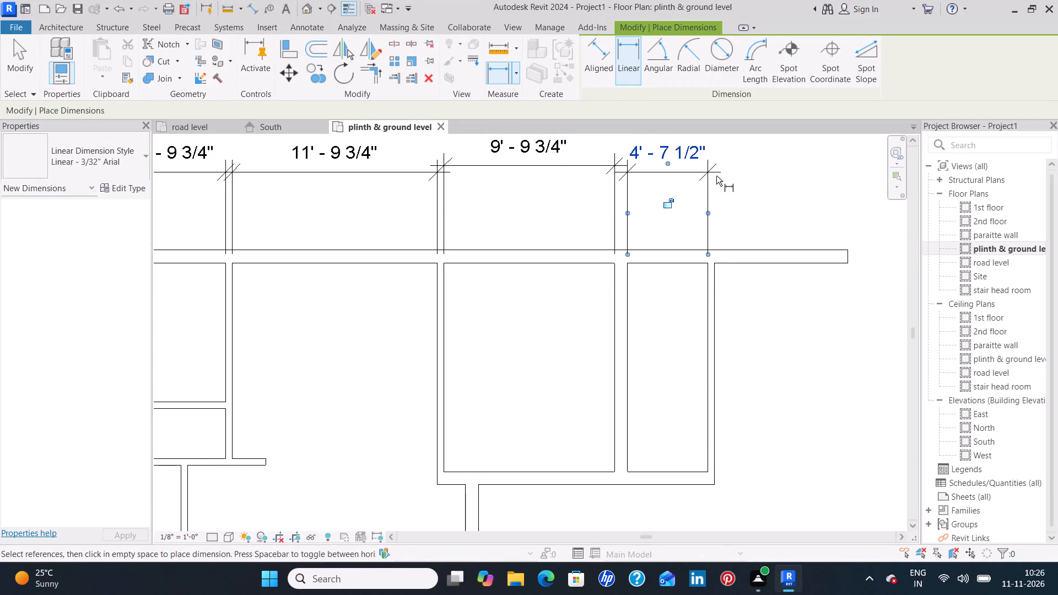
Dimension bedroom 1's interior north-south depth, placing the dimension line outside the west wall.
scroll(466, 372, down, 2)
middle_drag(472, 399, 572, 216)
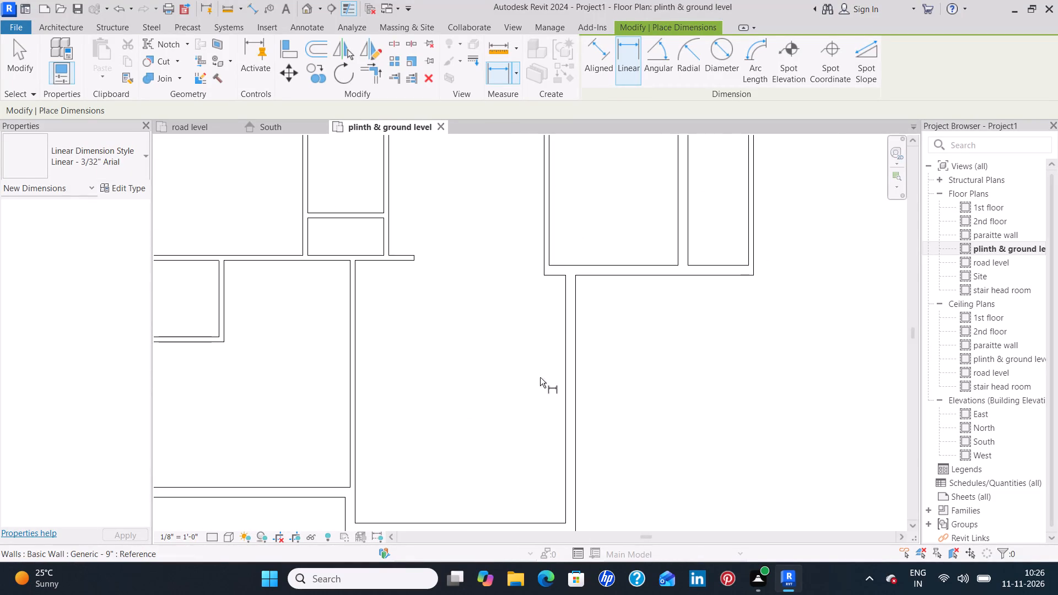
middle_drag(699, 329, 708, 389)
scroll(708, 387, down, 3)
click(329, 244)
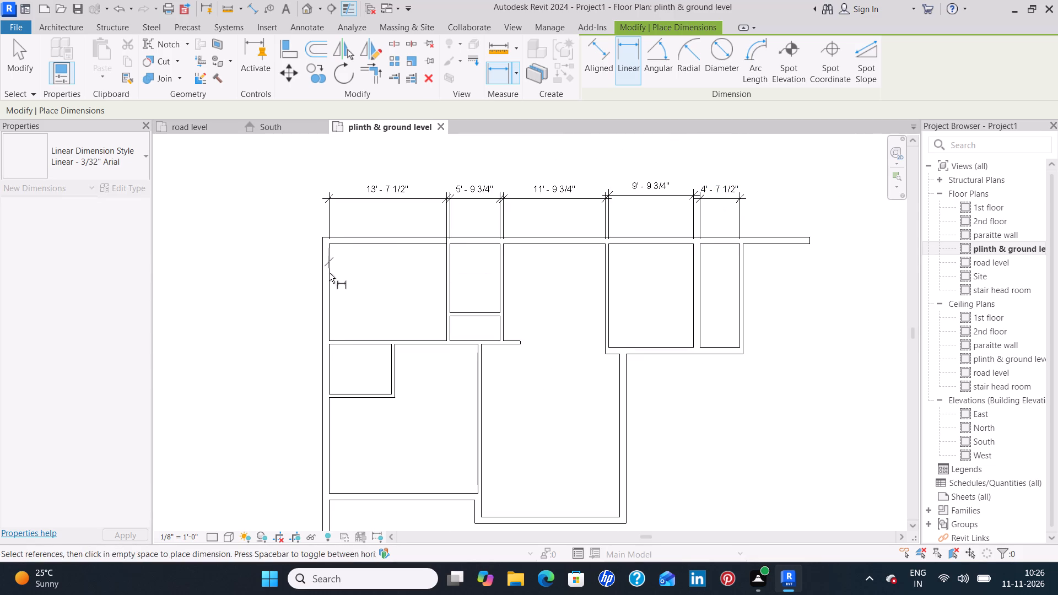
click(330, 340)
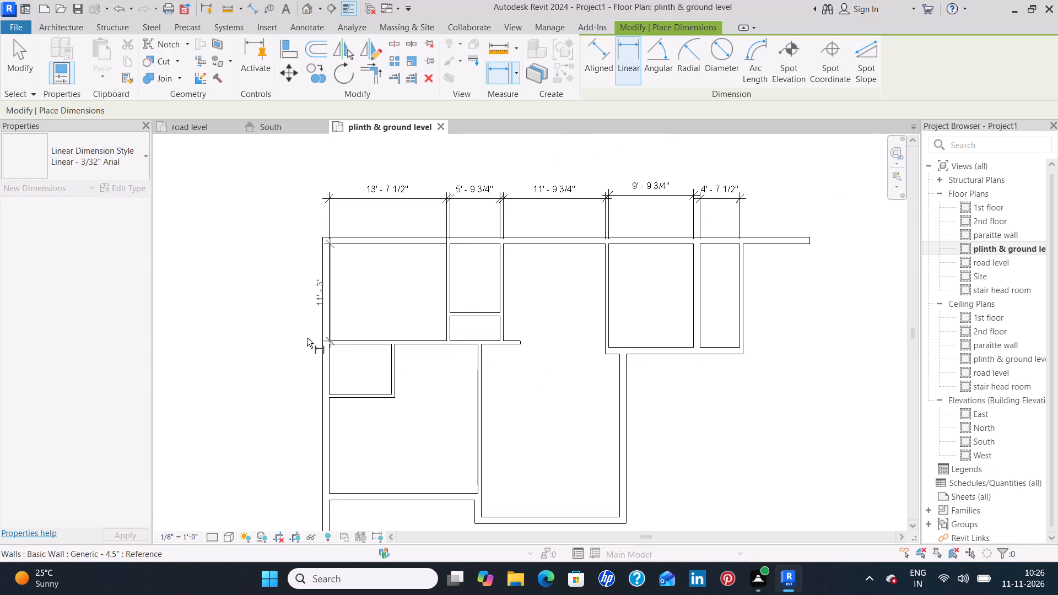
click(289, 333)
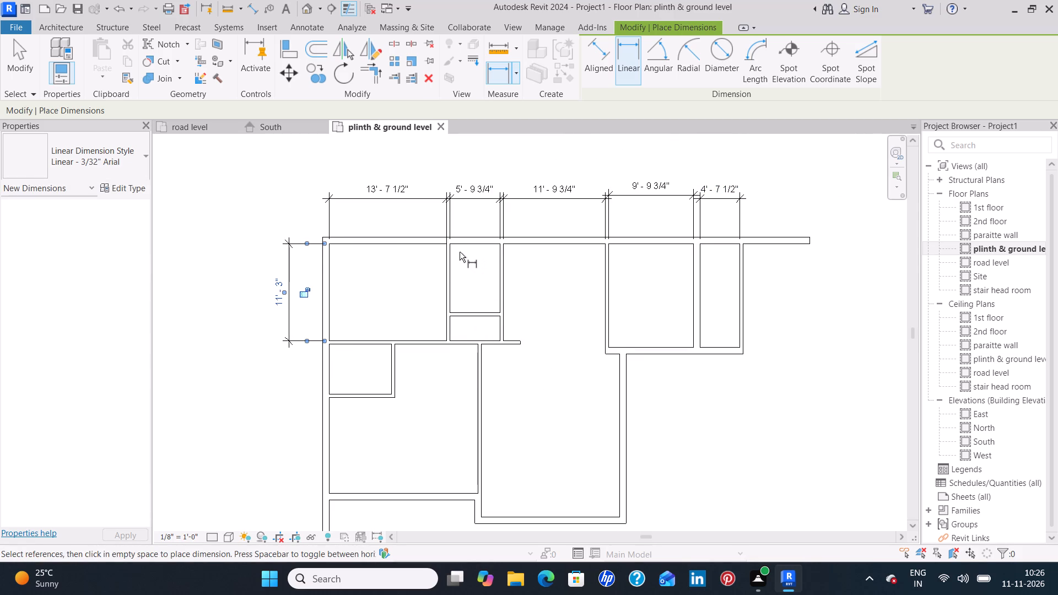
Dimension the north-south depths of the toilet beside bedroom 1, outside the west wall, and of the kitchen, east of the utility room.
click(451, 244)
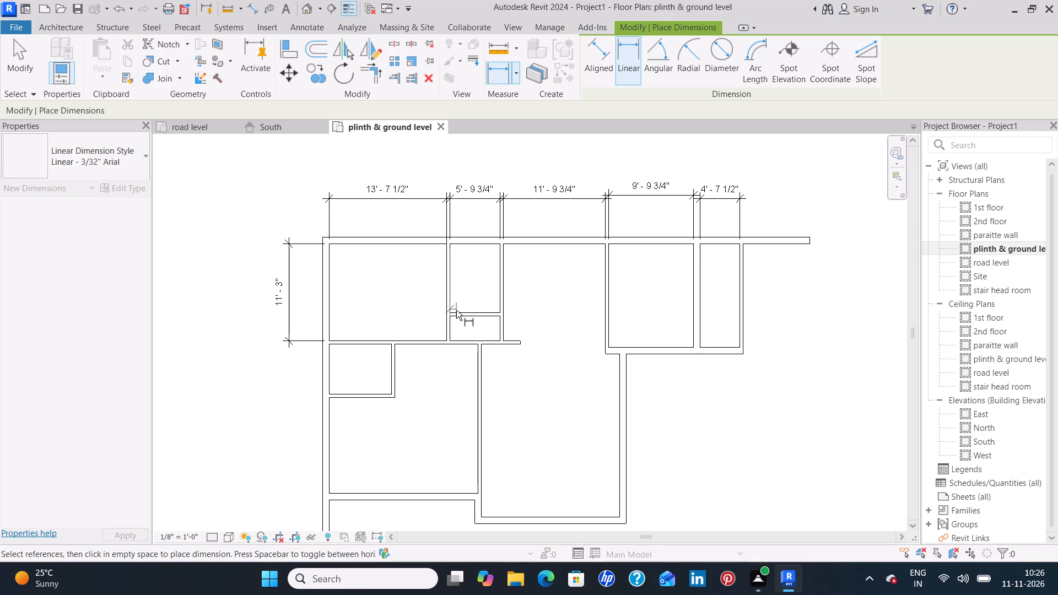
click(451, 313)
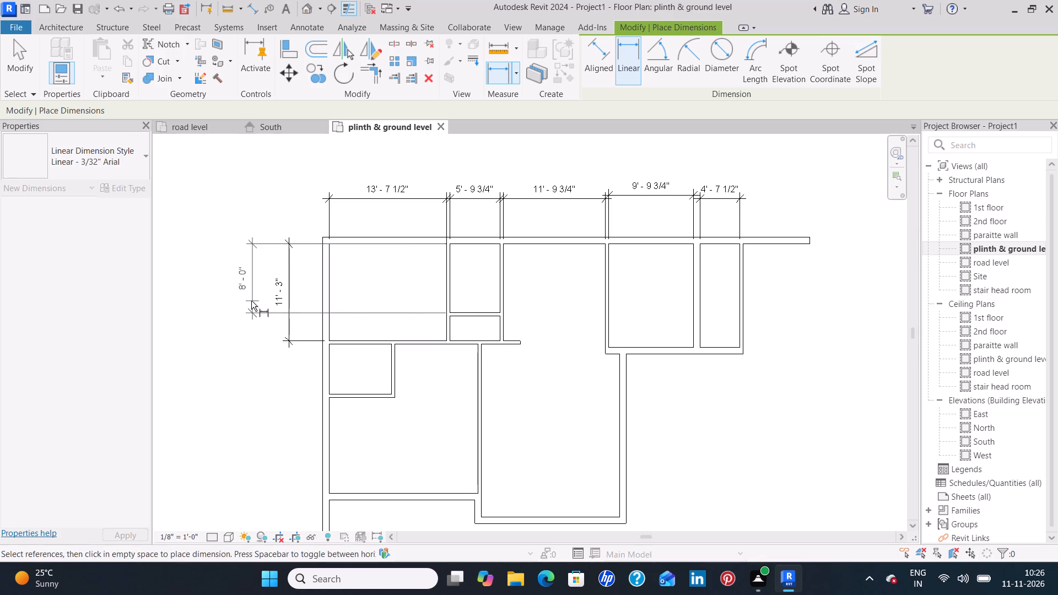
click(251, 301)
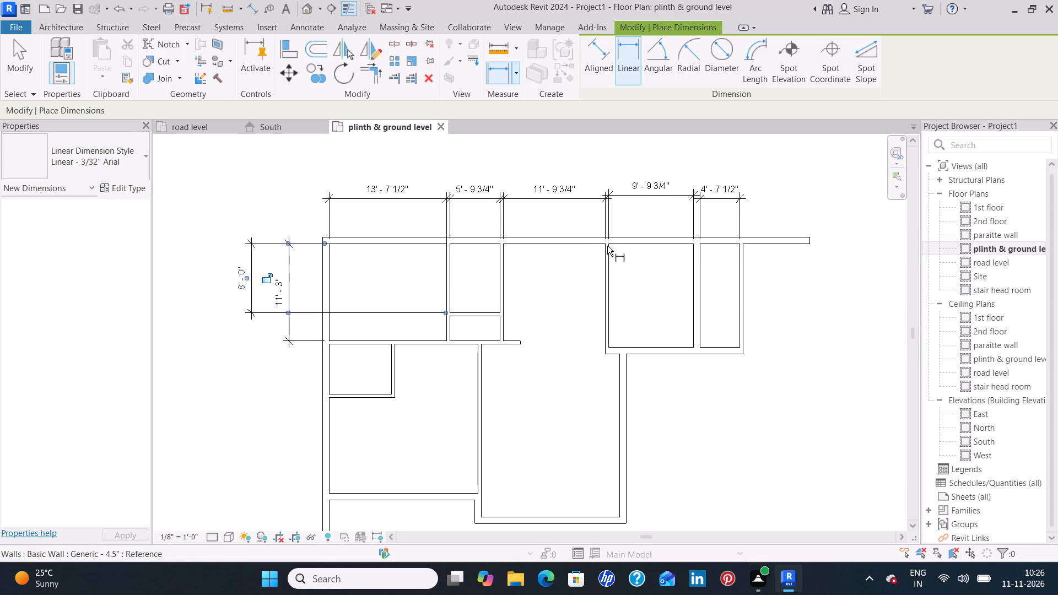
click(605, 244)
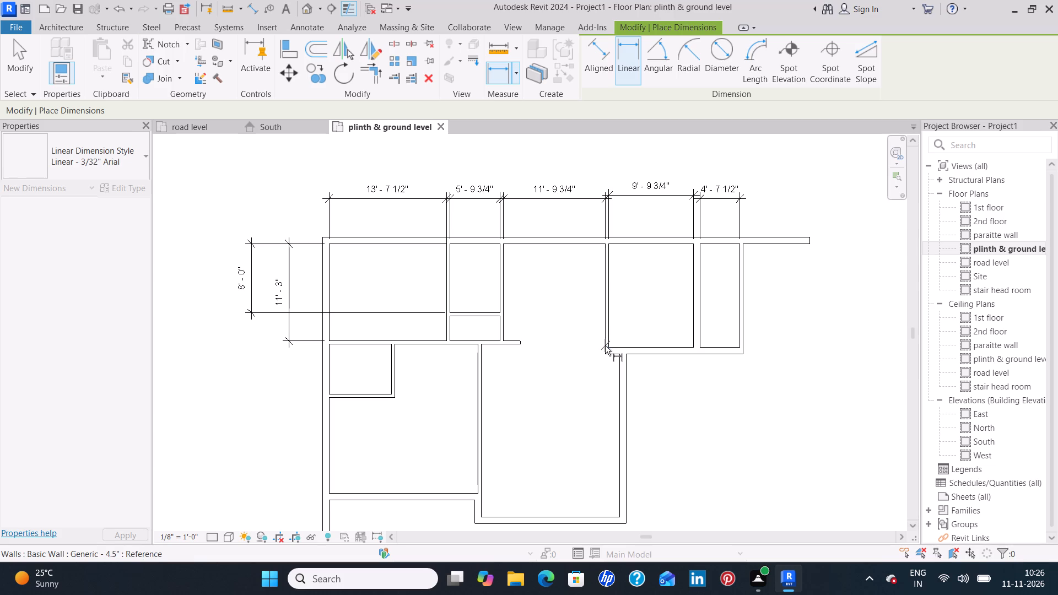
click(606, 345)
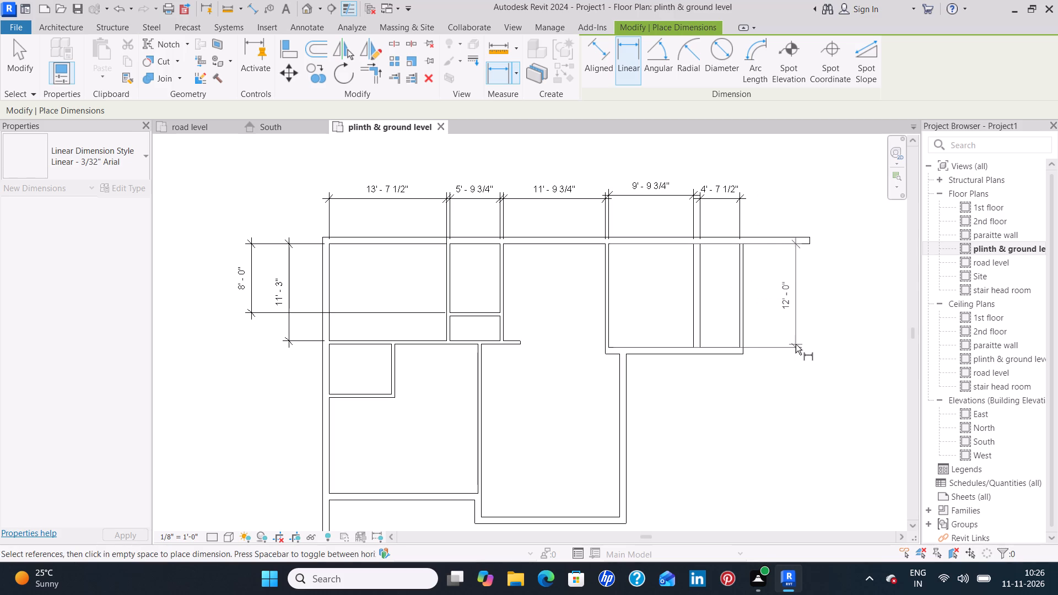
click(796, 344)
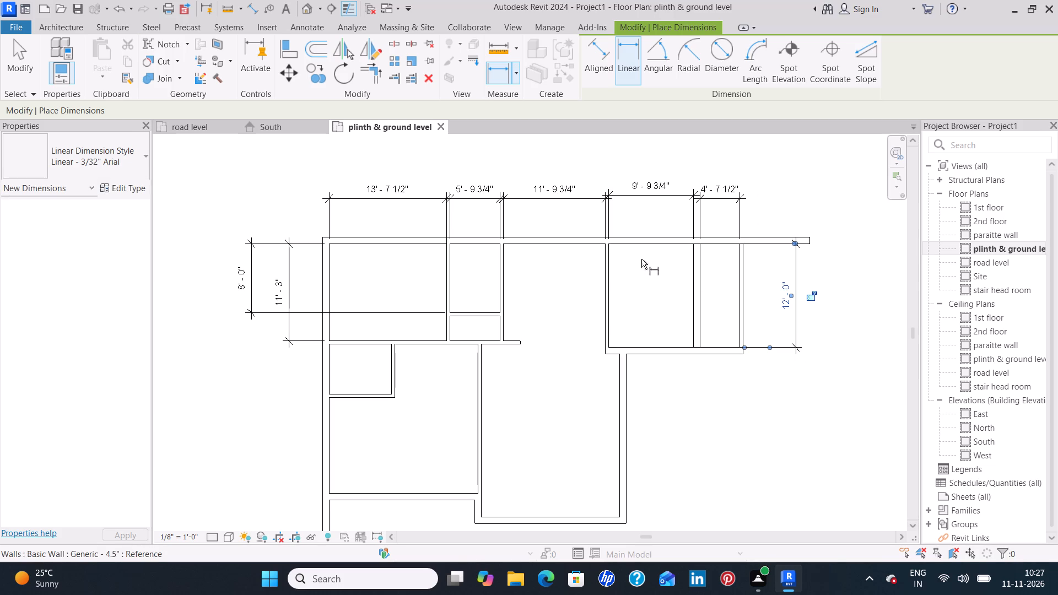
Dimension the large room south of the dining area: its depth from the kitchen's south wall outer face, and its interior width below the south wall.
middle_drag(664, 329, 662, 253)
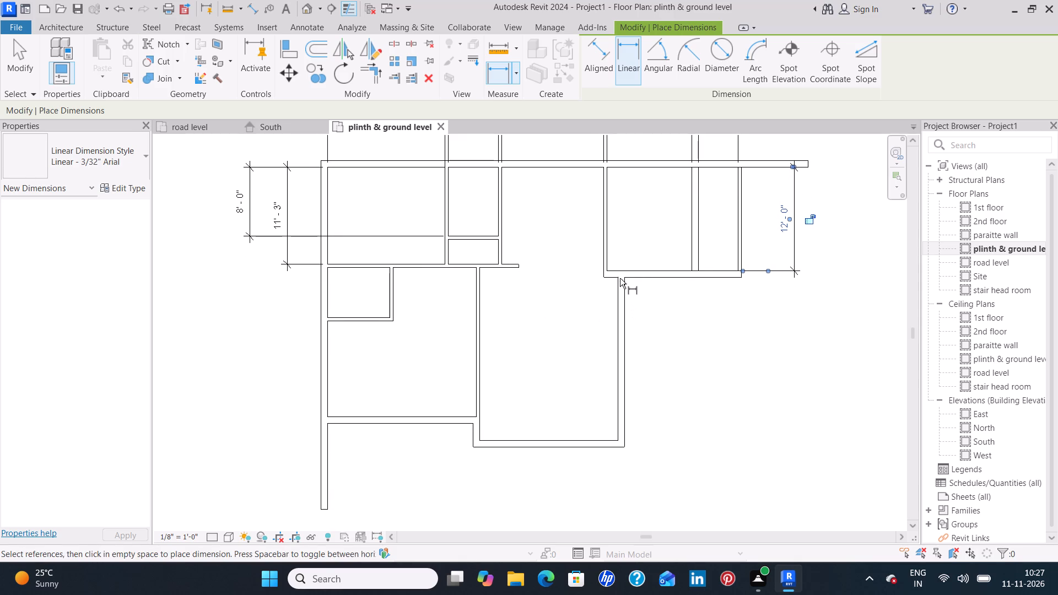
click(616, 276)
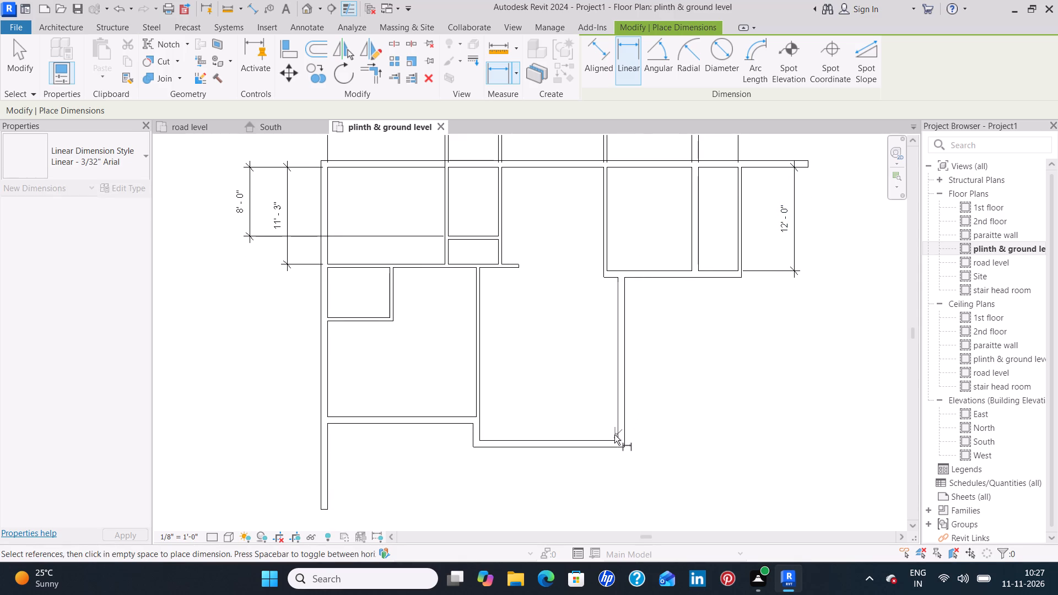
click(618, 441)
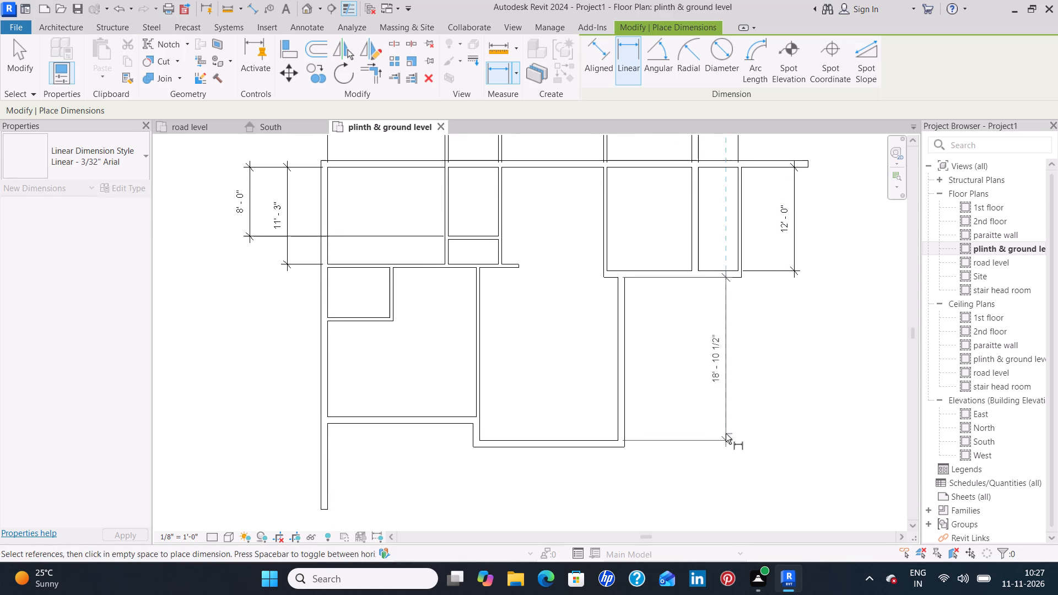
click(697, 439)
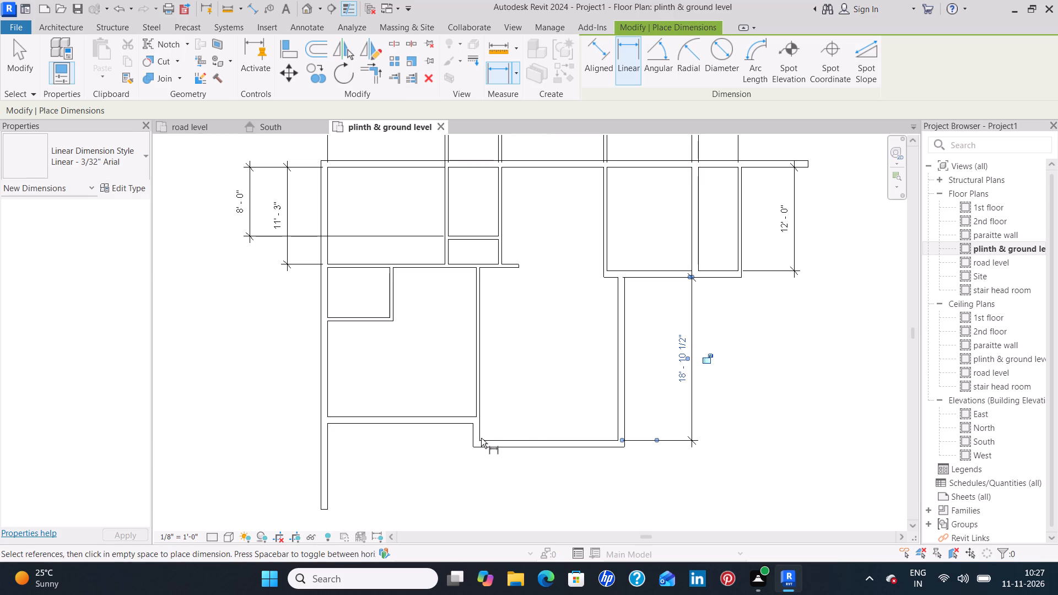
click(481, 441)
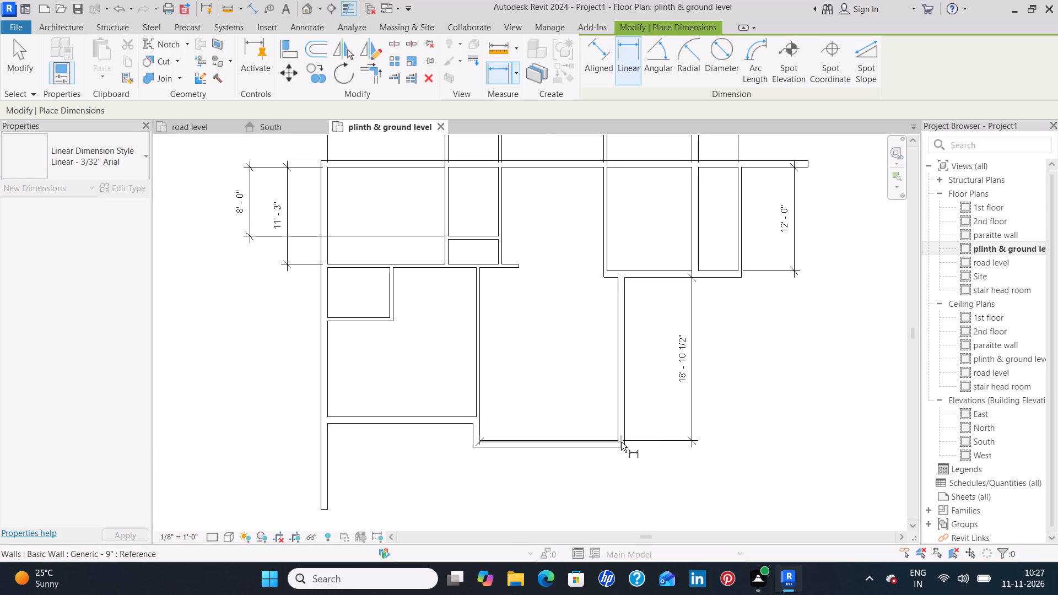
click(618, 440)
click(618, 472)
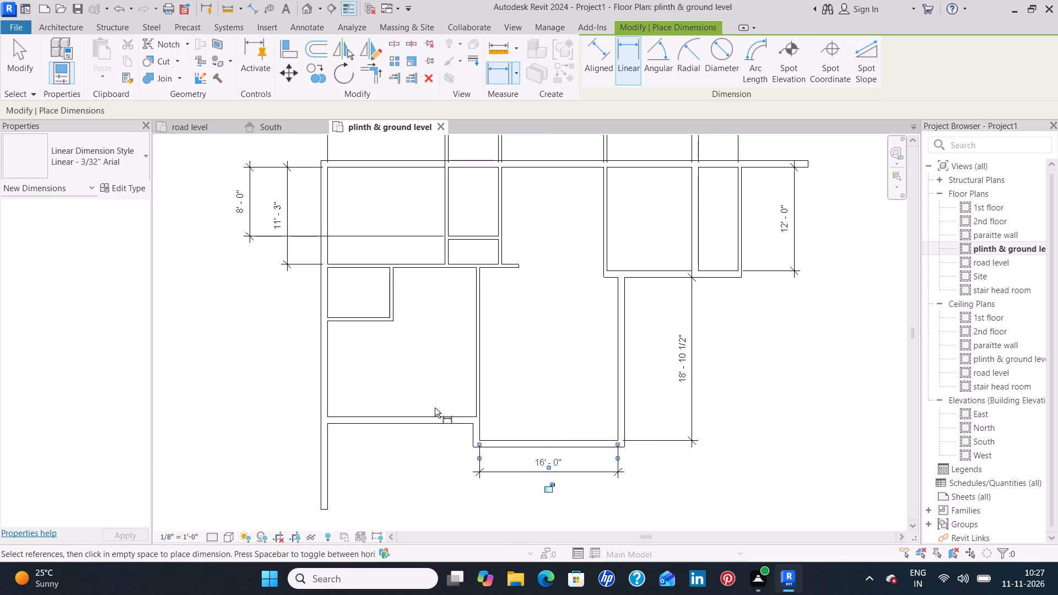
Dimension the southwest room's interior width in line with the adjacent room's width, and its depth below the small corner room outside the west wall.
click(477, 415)
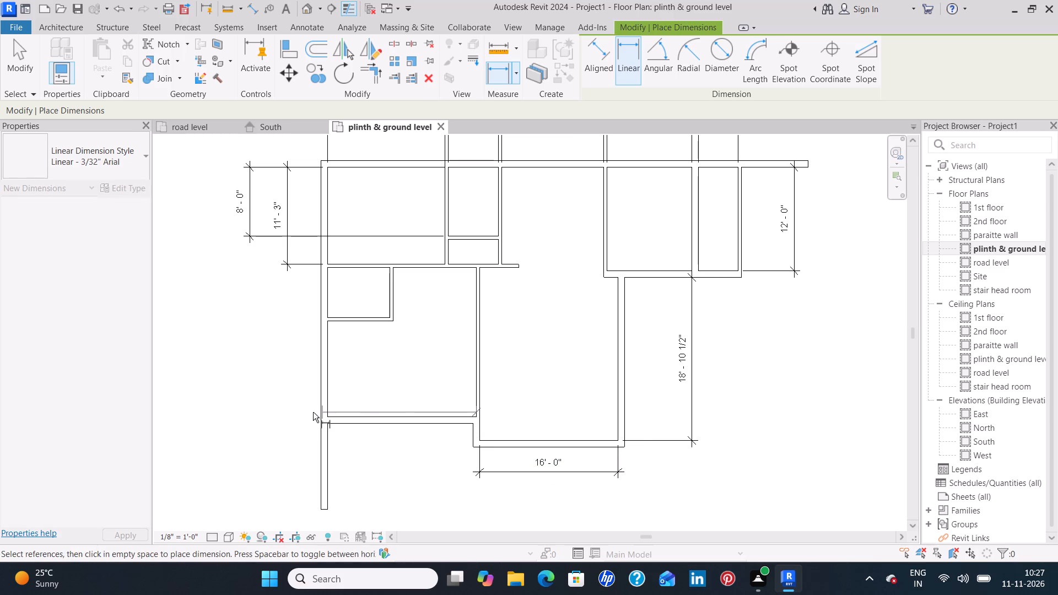
click(328, 416)
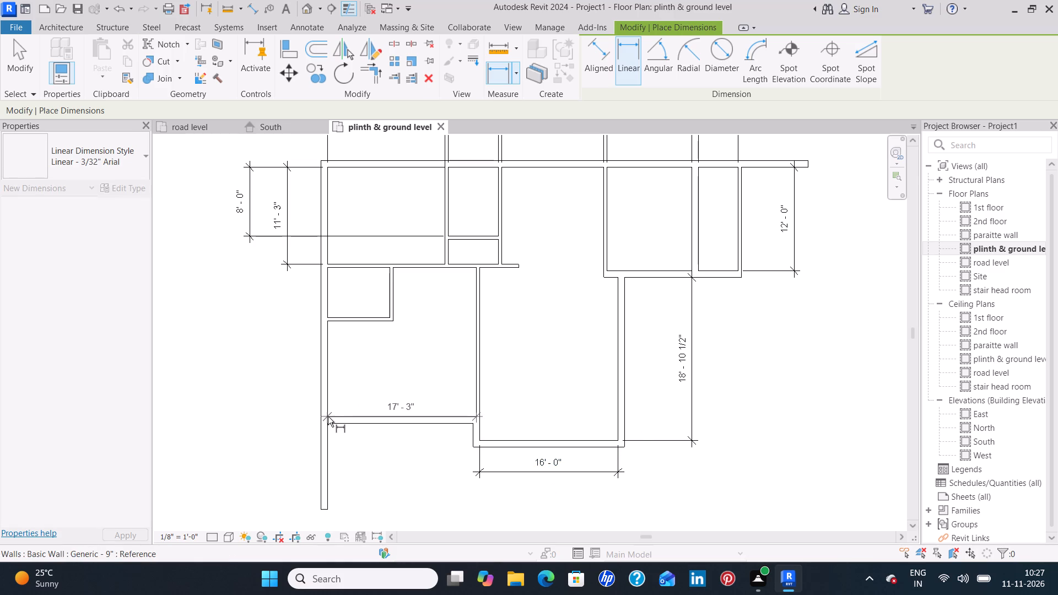
click(355, 472)
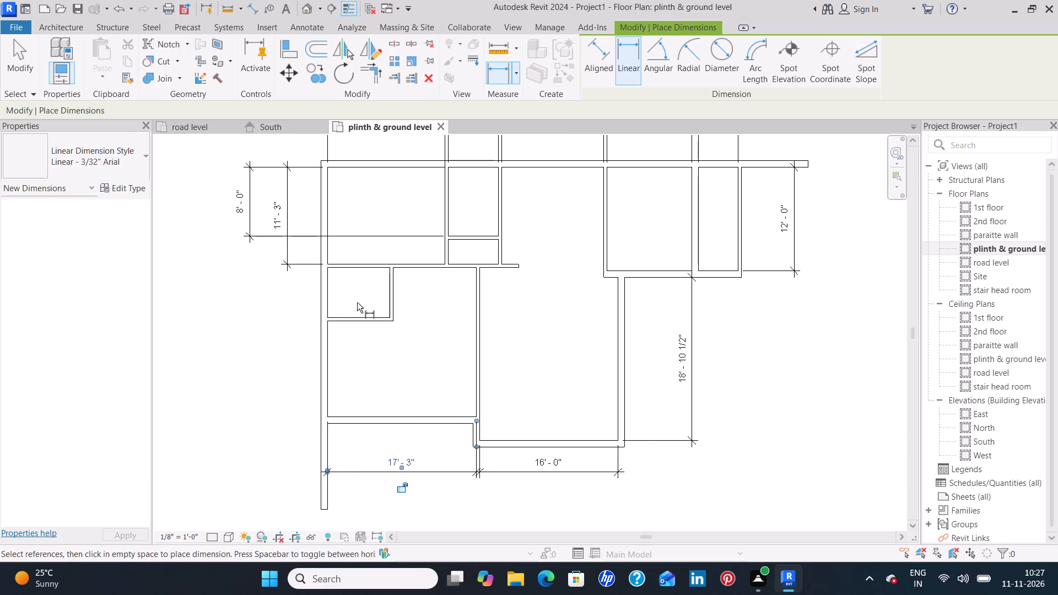
click(327, 322)
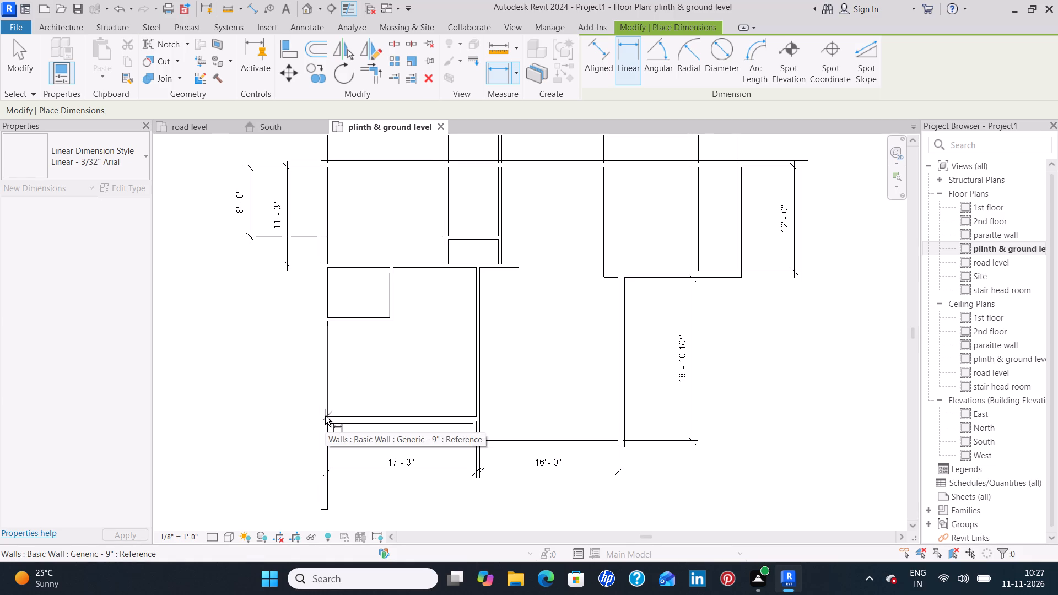
click(328, 415)
click(296, 408)
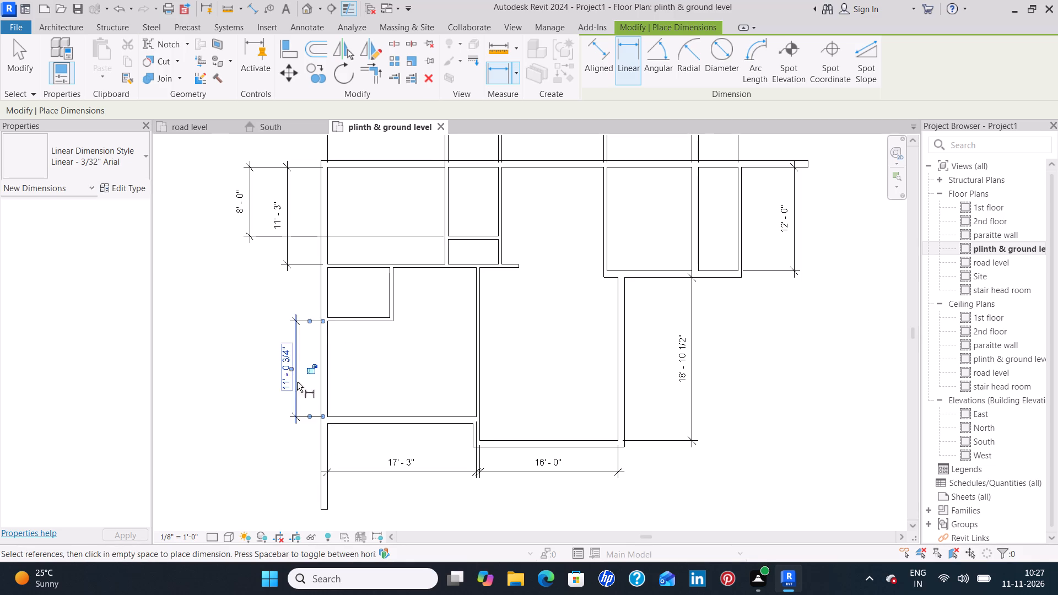
Dimension the small corner room below bedroom 1: its interior depth outside the west wall and its width south of the southwest room.
click(328, 268)
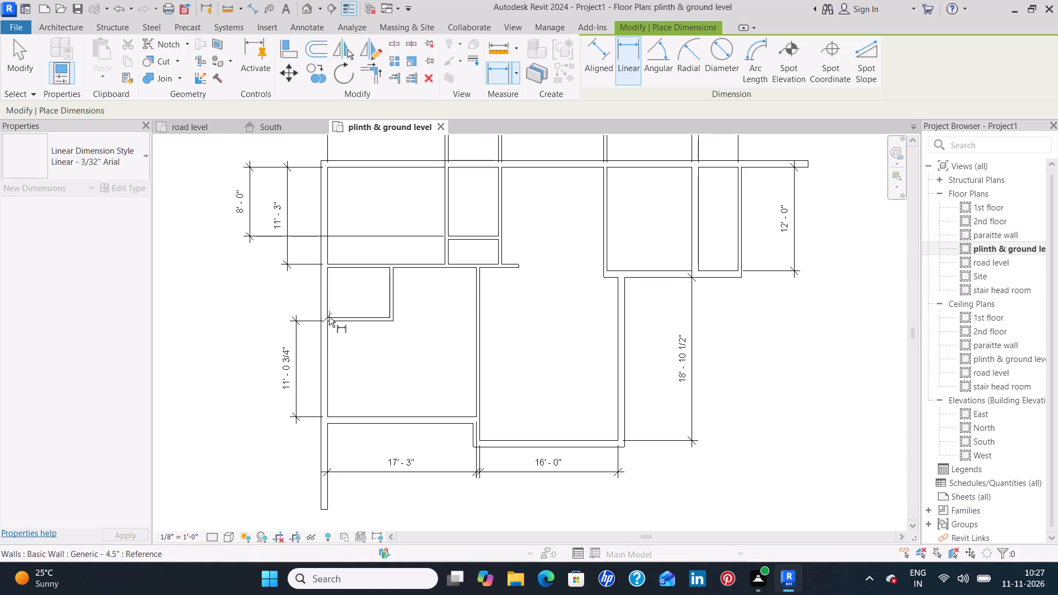
click(328, 316)
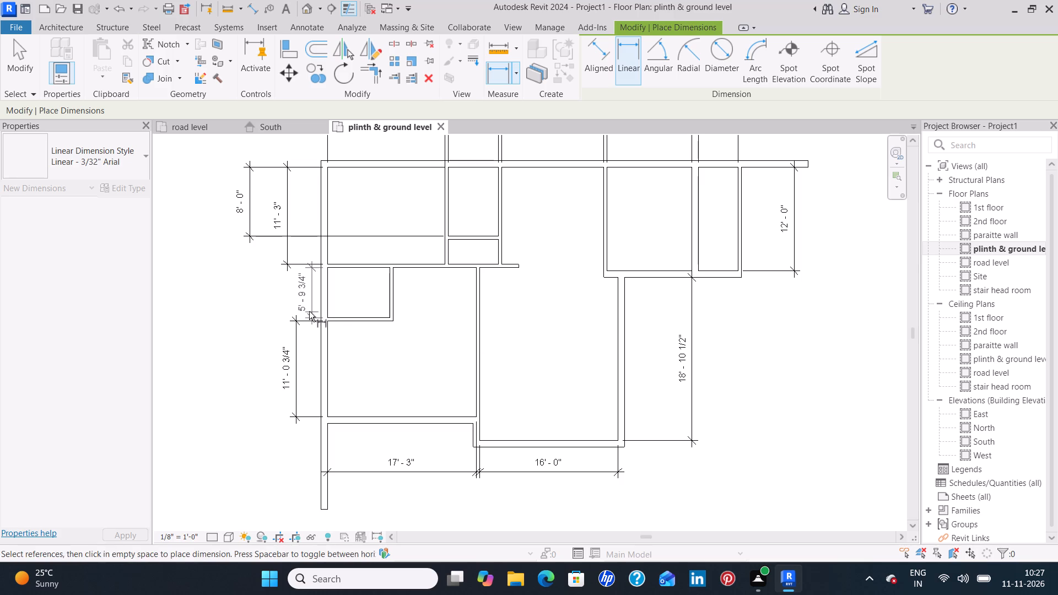
click(291, 310)
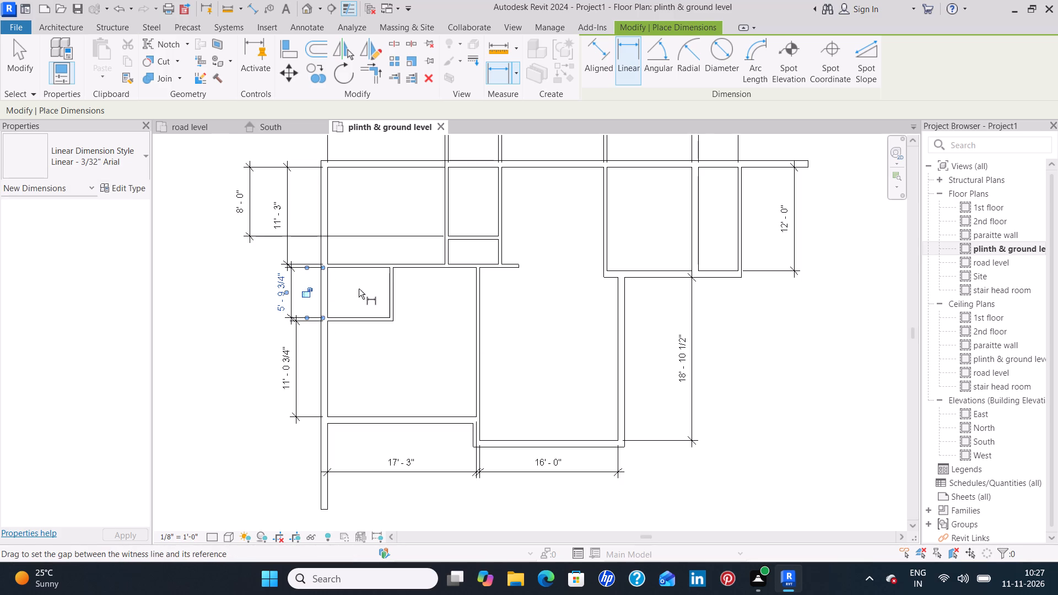
click(359, 289)
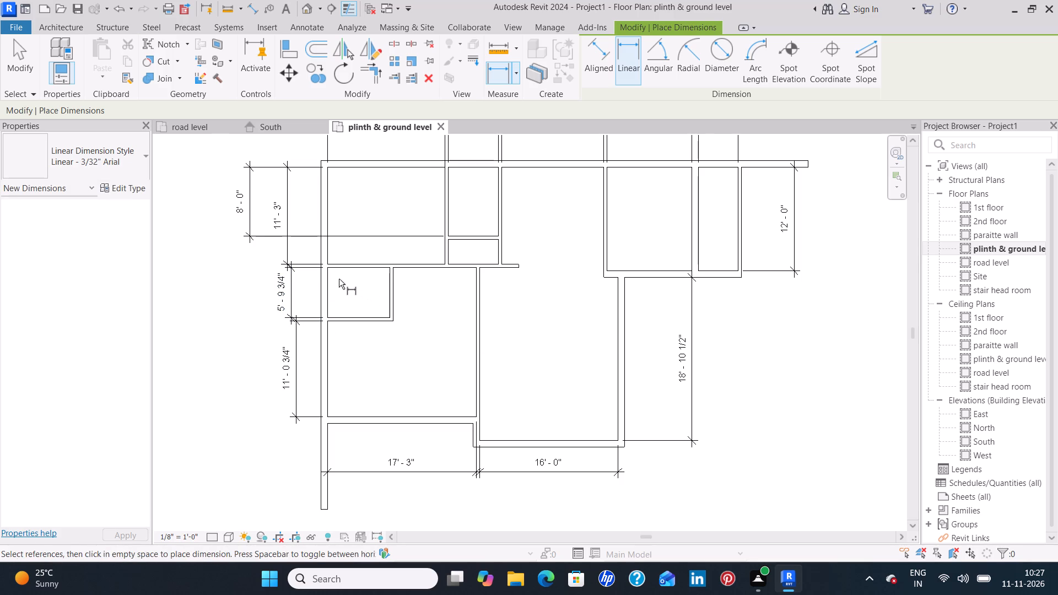
click(327, 271)
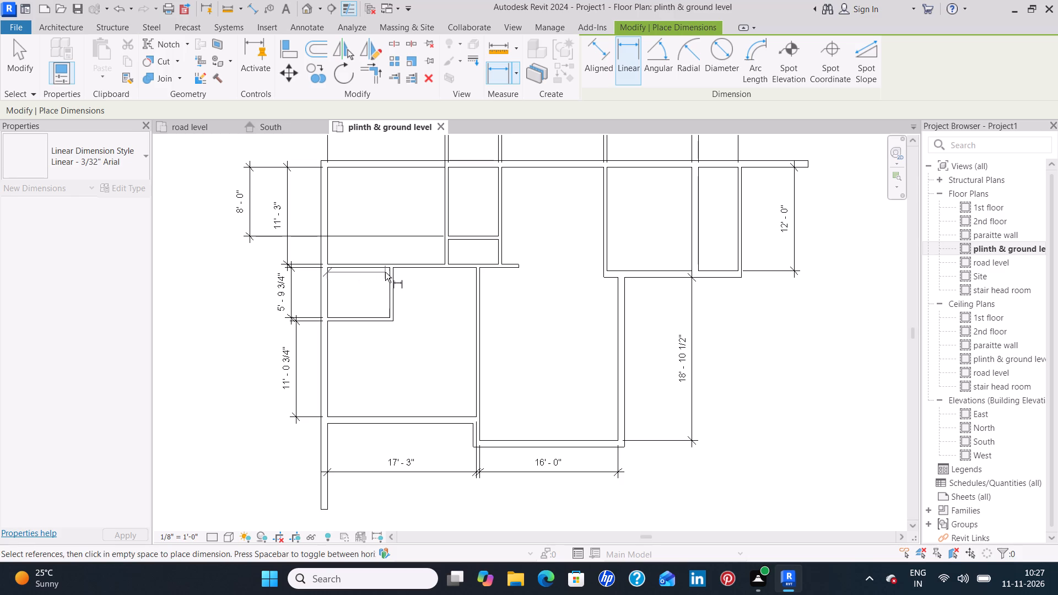
click(388, 272)
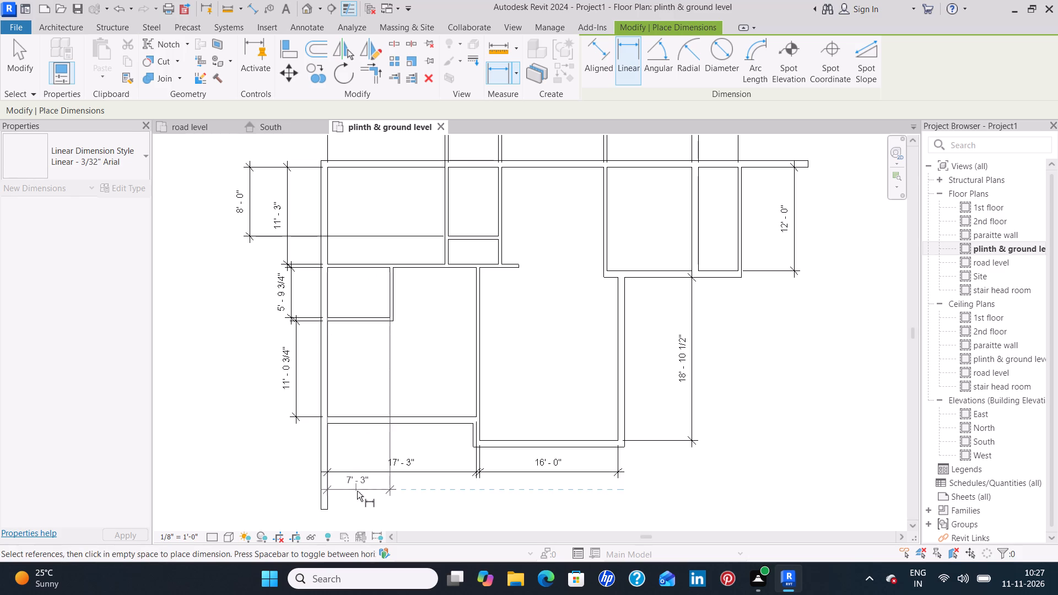
click(375, 442)
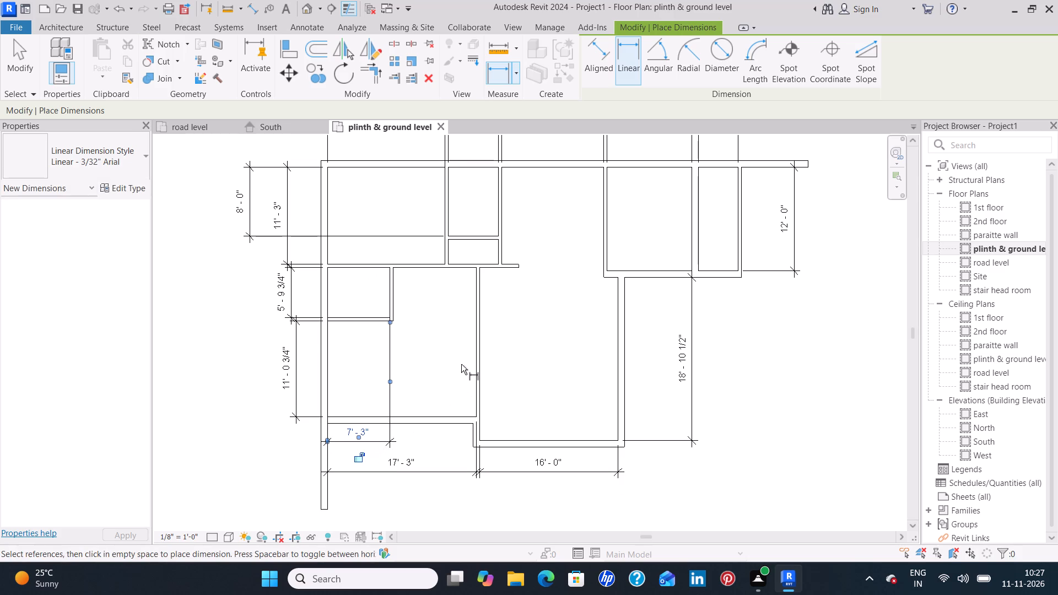
click(461, 360)
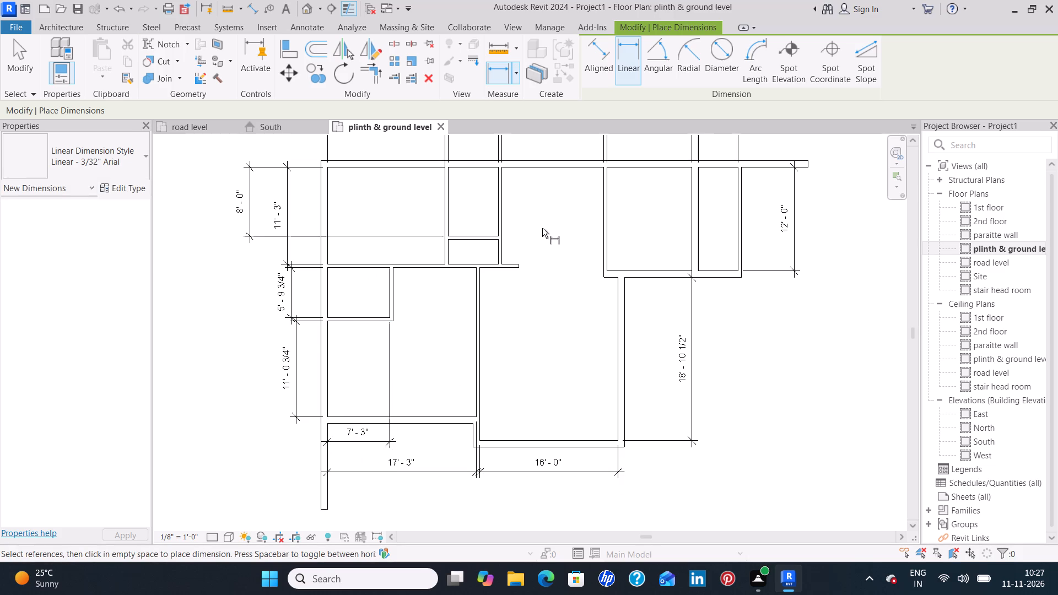
scroll(546, 227, down, 2)
middle_drag(546, 227, 557, 363)
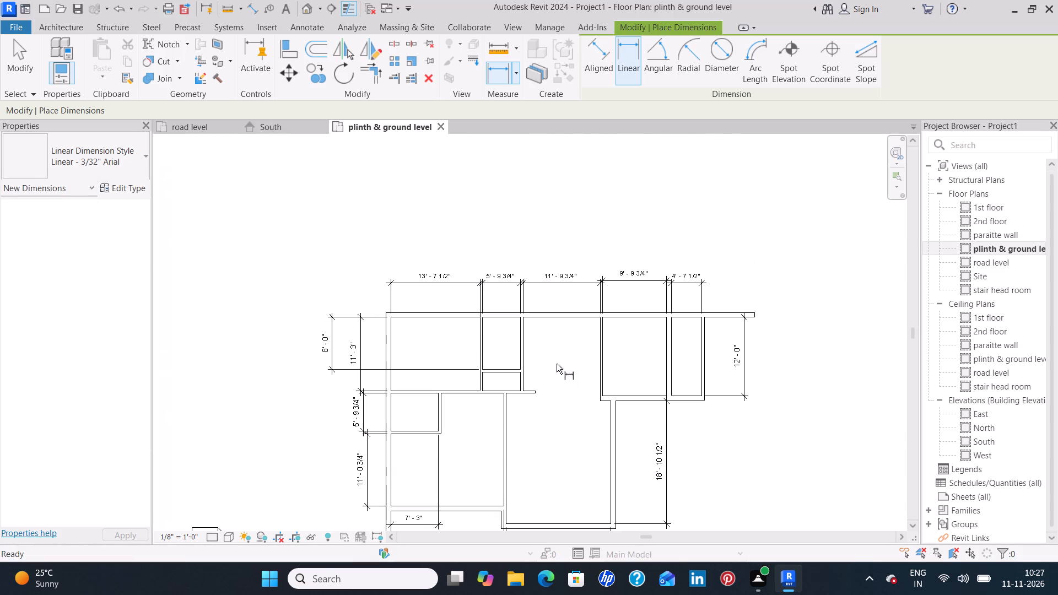
key(Escape)
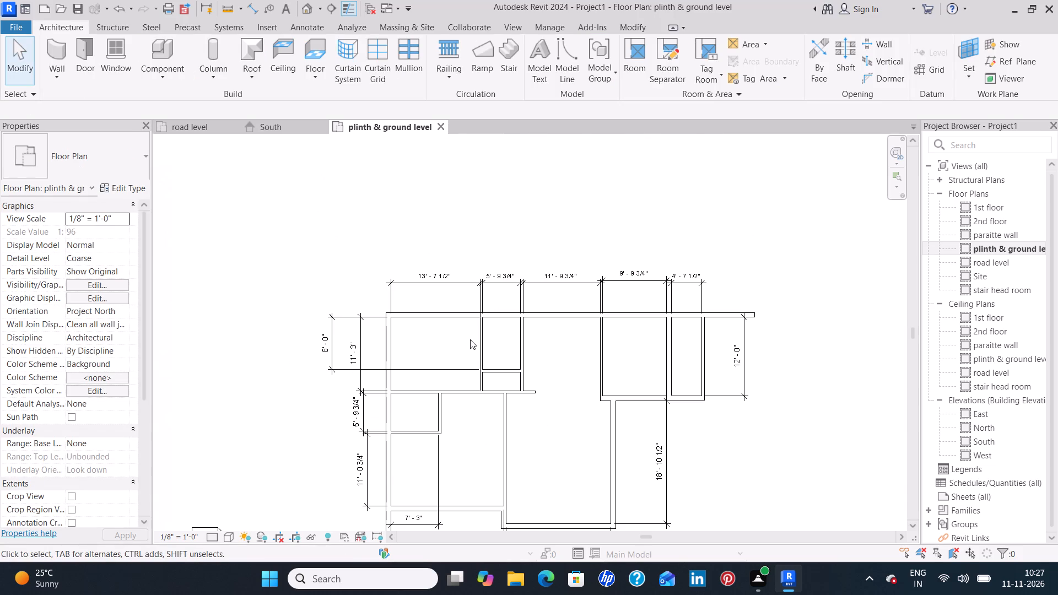
Set bedroom 1's interior width to 14' by moving the partition wall between it and the toilet.
click(487, 339)
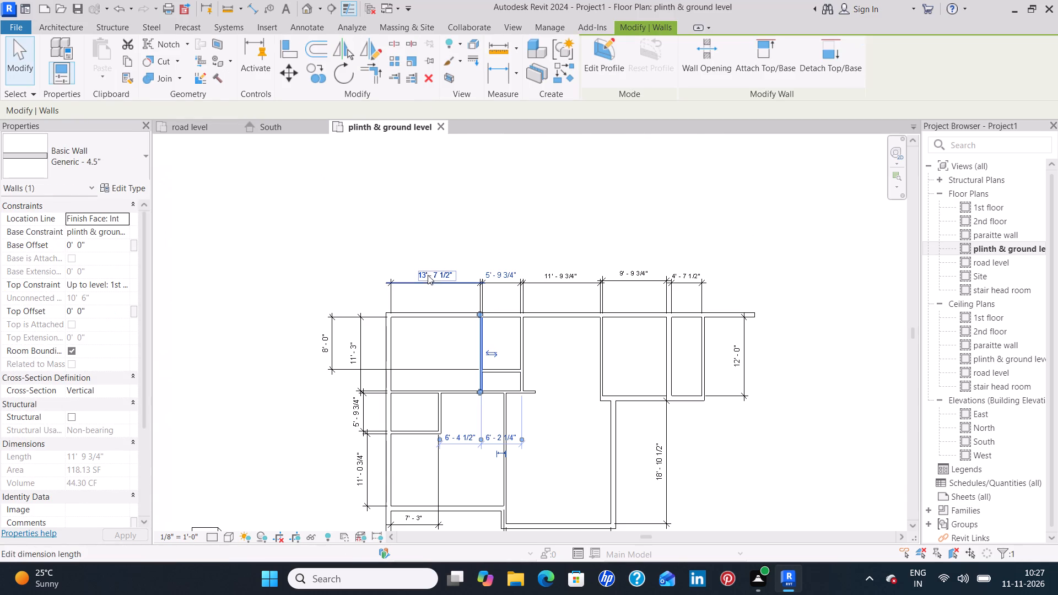
click(434, 273)
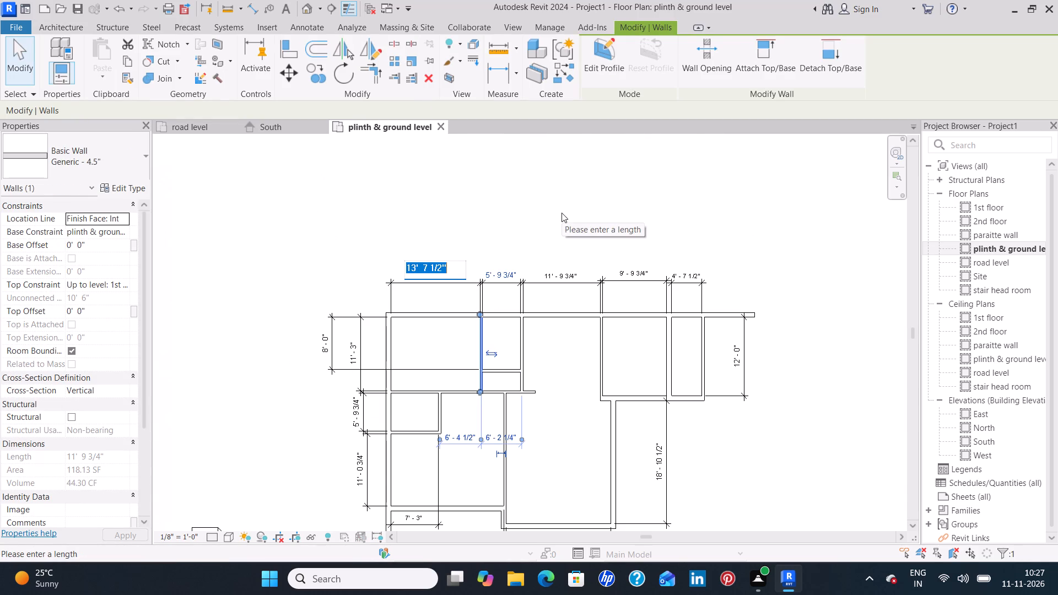
key(BackSpace)
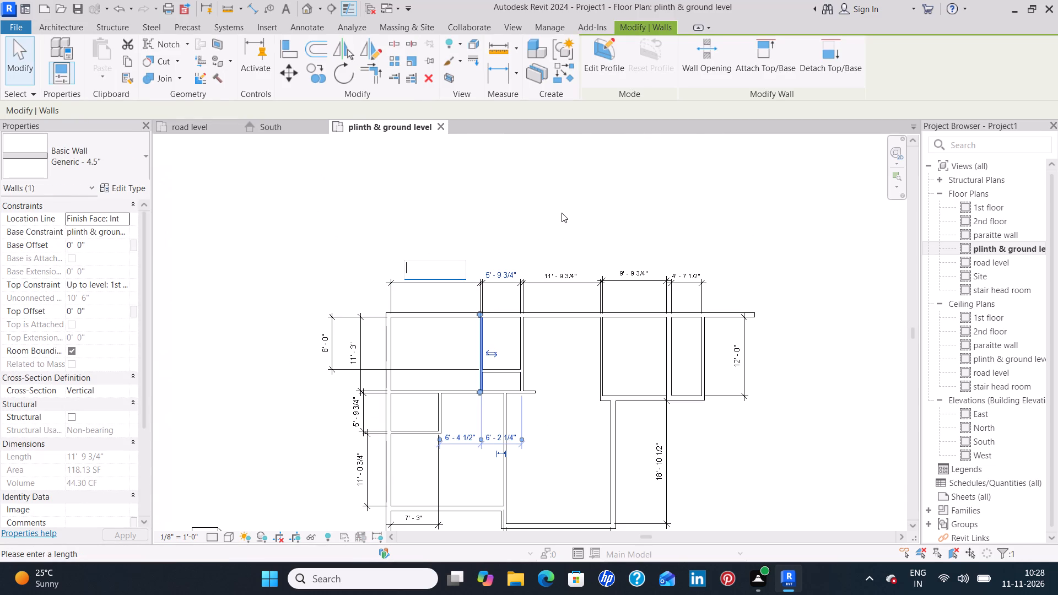
text(14')
key(Return)
click(562, 213)
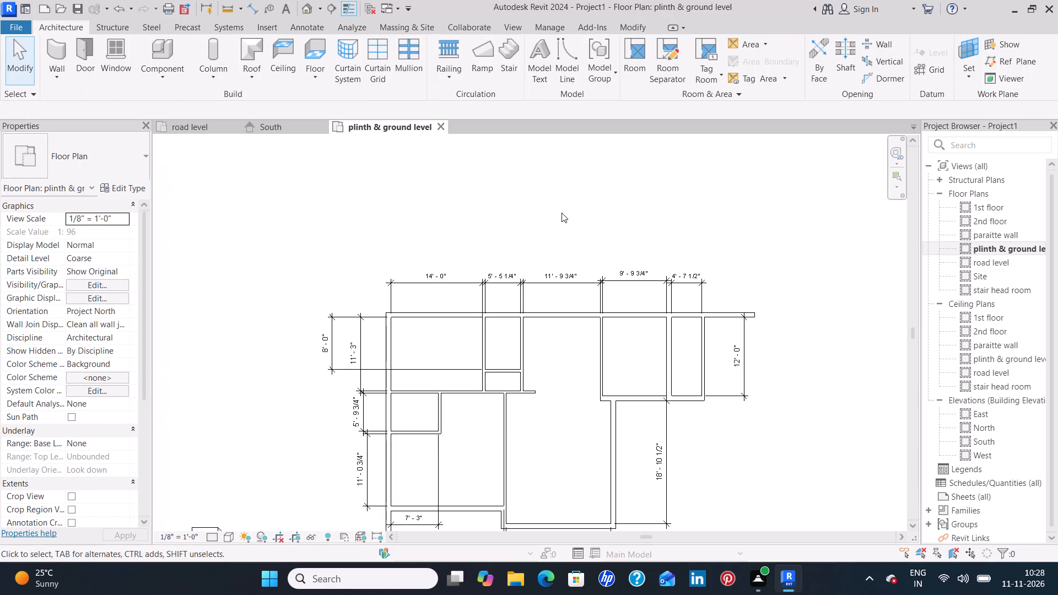
Set the interior width of the toilet beside bedroom 1 to 6' by moving its east wall.
click(518, 351)
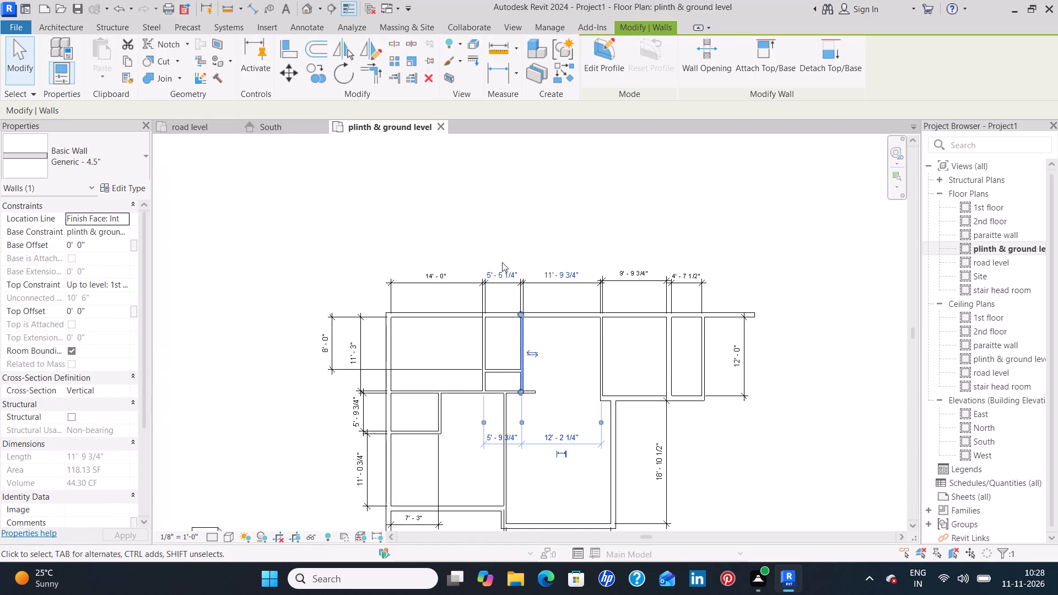
click(506, 272)
key(BackSpace)
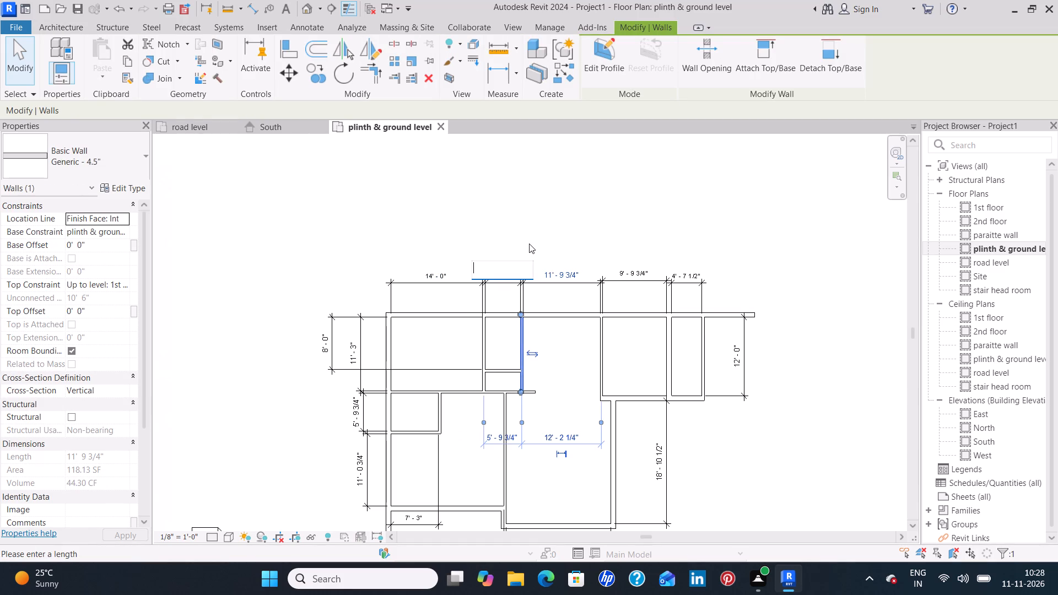
text(6')
key(Return)
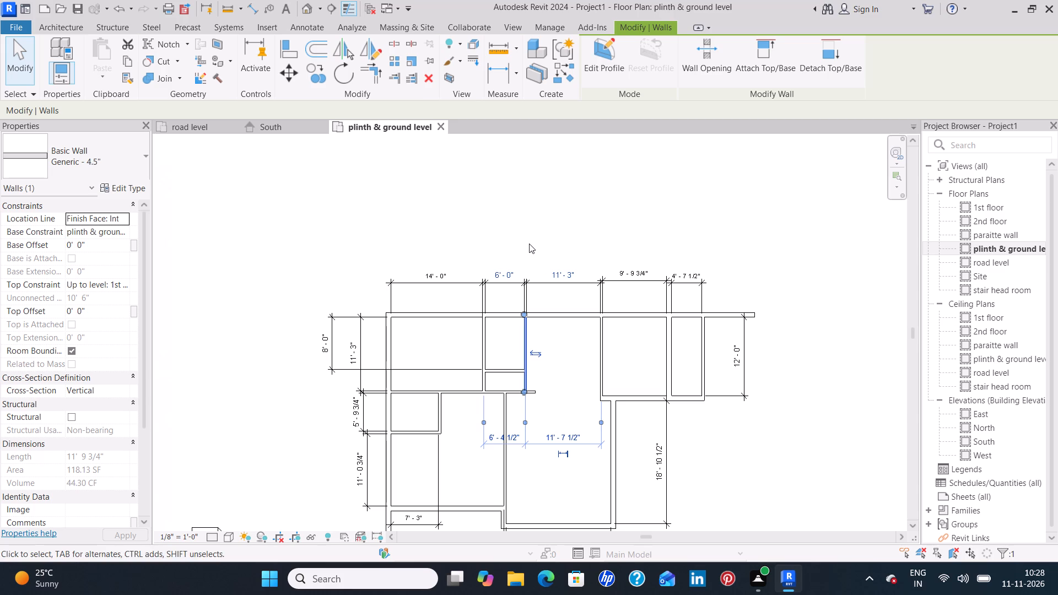
click(529, 244)
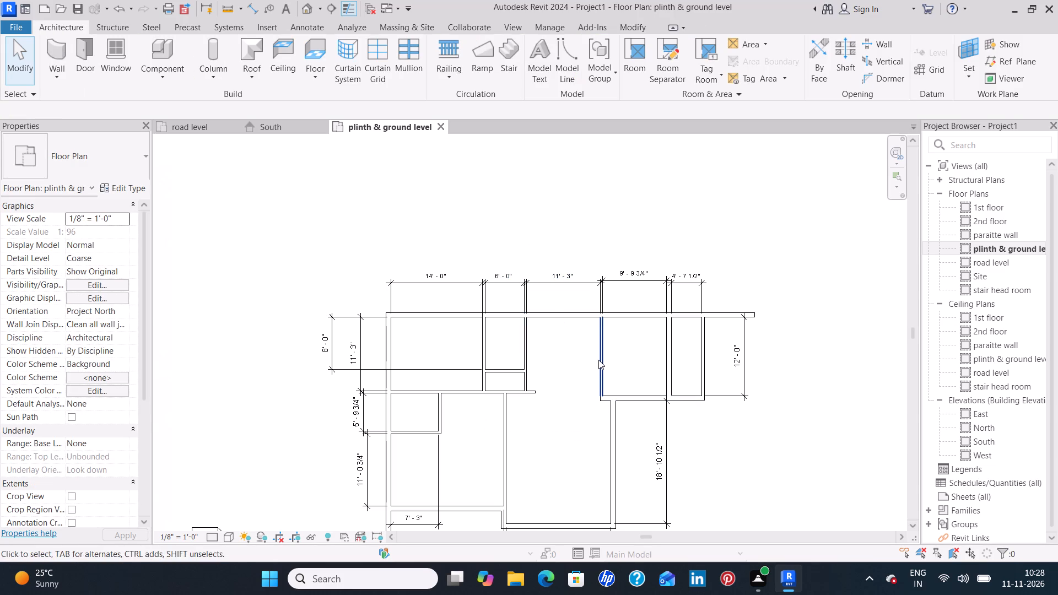
Set the dining room's interior width to 12' by moving the partition wall between it and the kitchen.
click(598, 360)
click(572, 271)
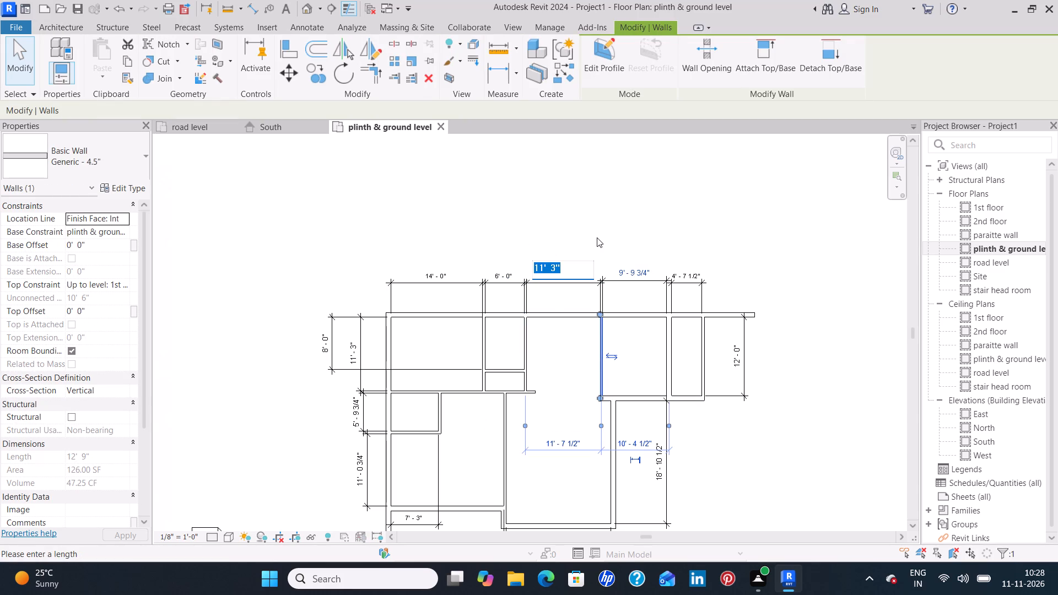
scroll(597, 237, down, 5)
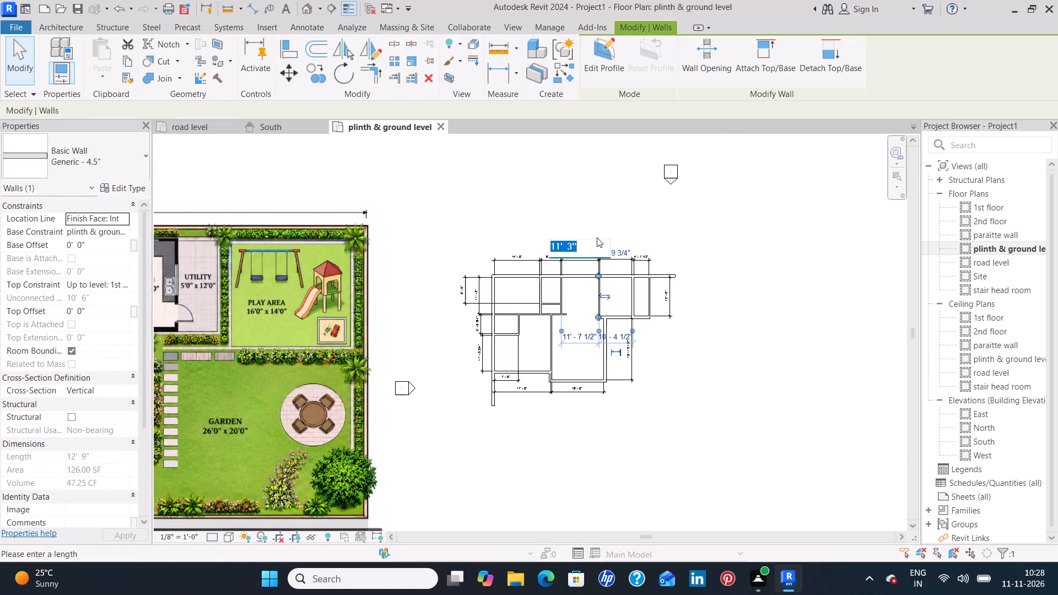
scroll(597, 237, down, 2)
scroll(597, 237, up, 4)
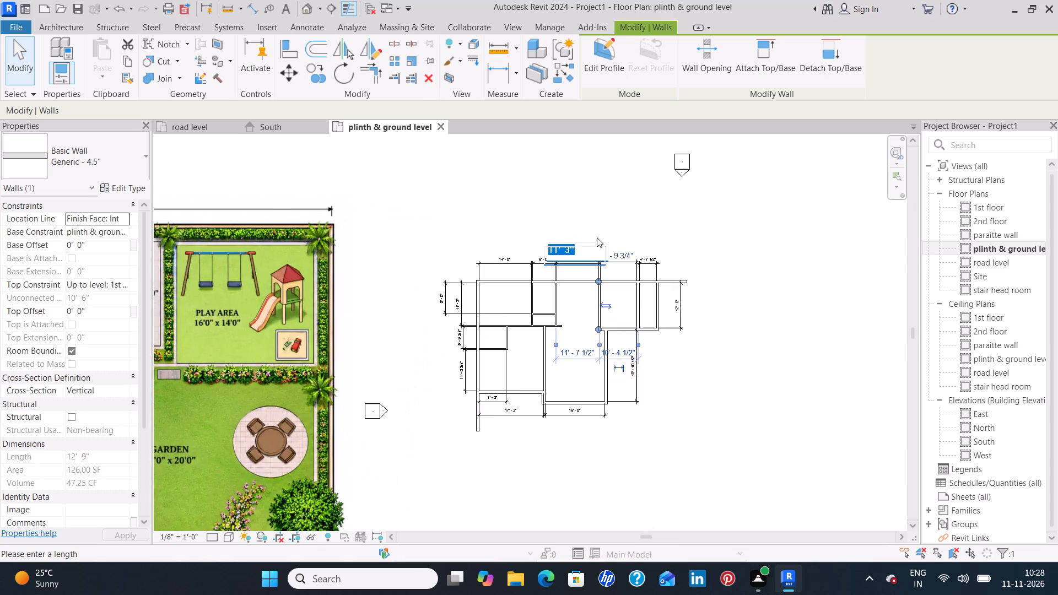
scroll(597, 237, up, 4)
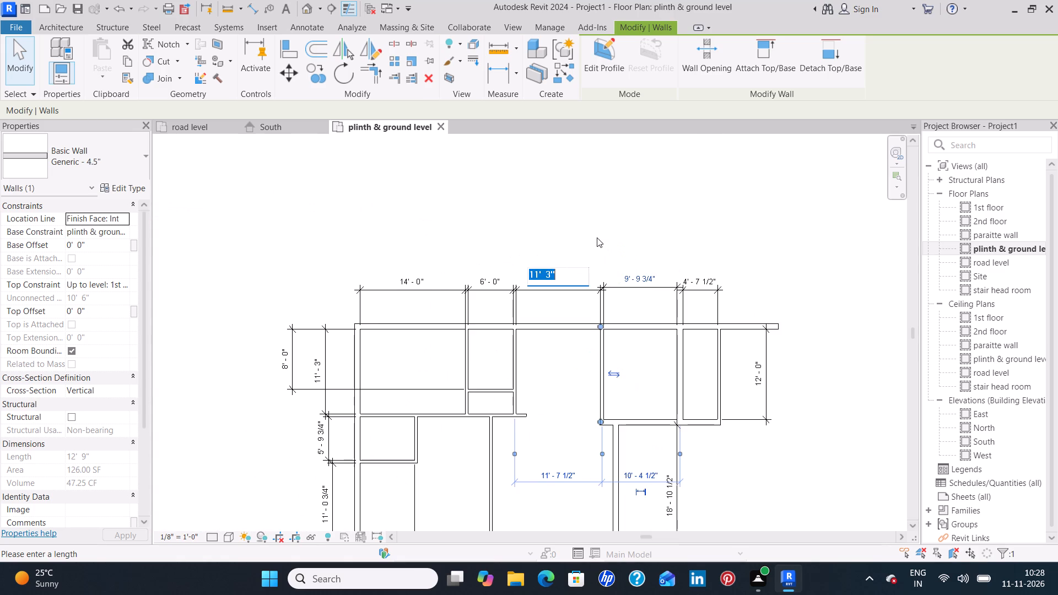
key(BackSpace)
text(12)
key(apostrophe)
key(Return)
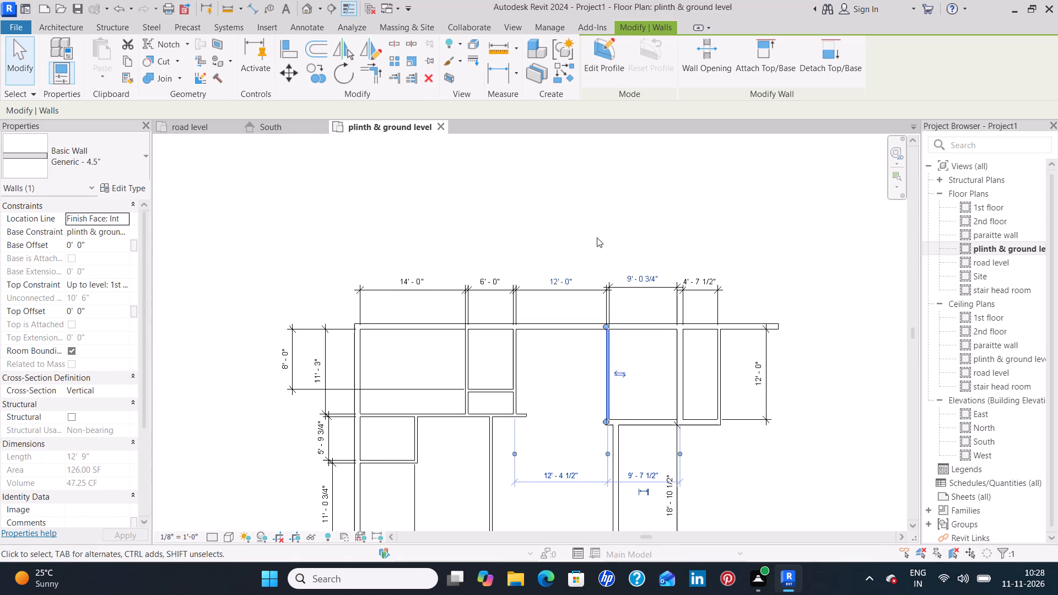
click(597, 239)
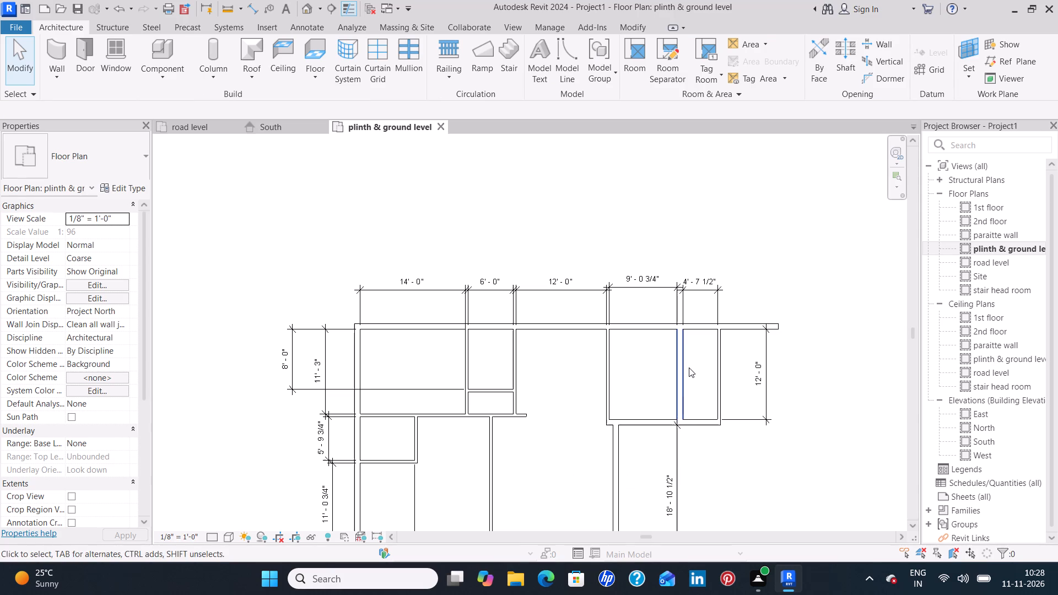
Set the kitchen's interior width to 10' by moving the 9" wall between it and the utility room.
click(682, 374)
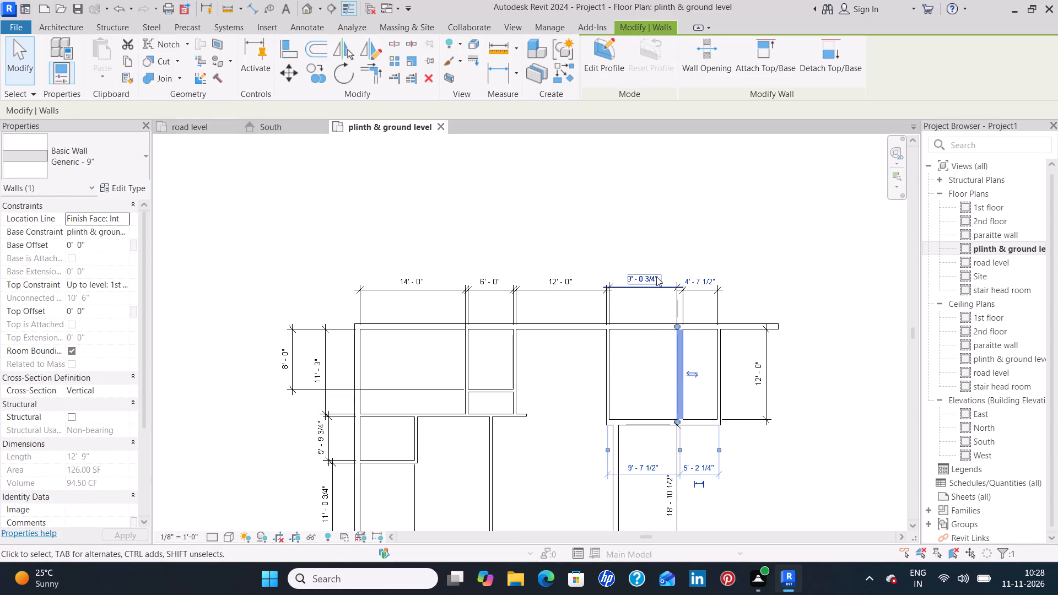
click(656, 277)
key(BackSpace)
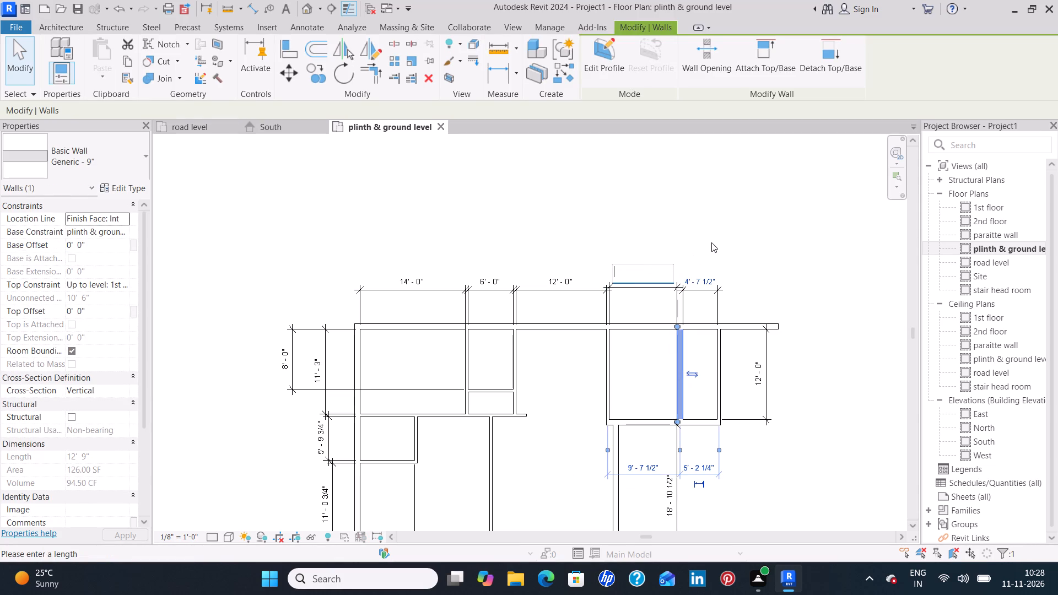
key(1)
text(0')
key(Return)
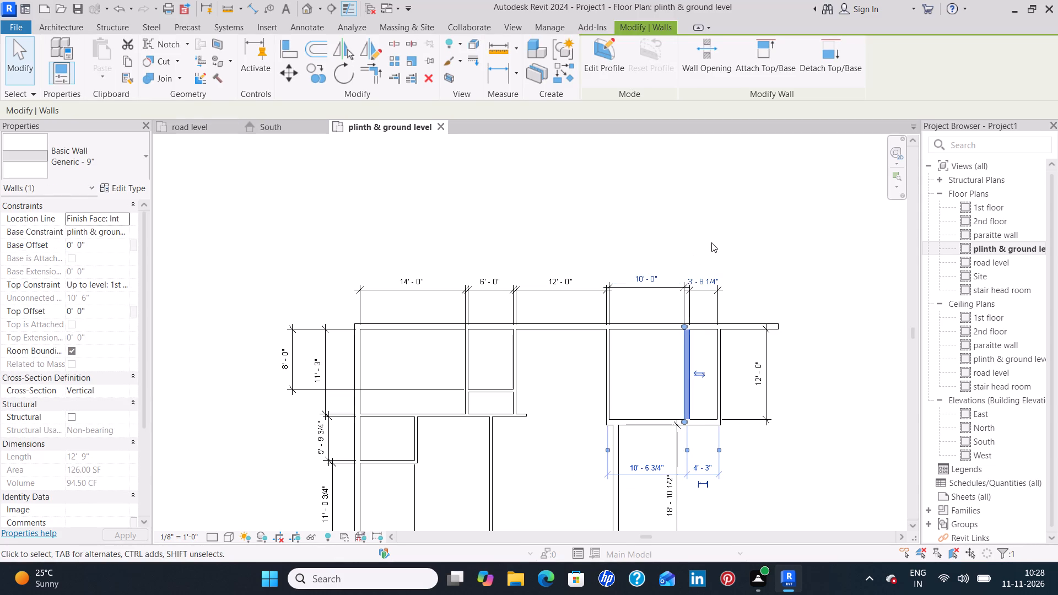
click(712, 242)
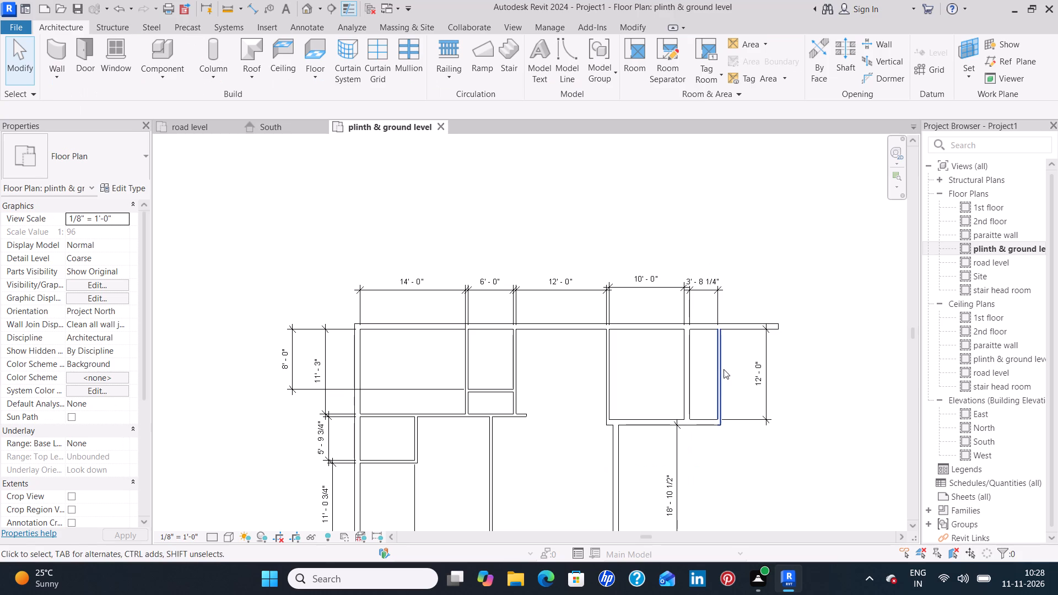
Set the utility room's interior width to 5' by moving its east wall.
click(721, 371)
click(703, 278)
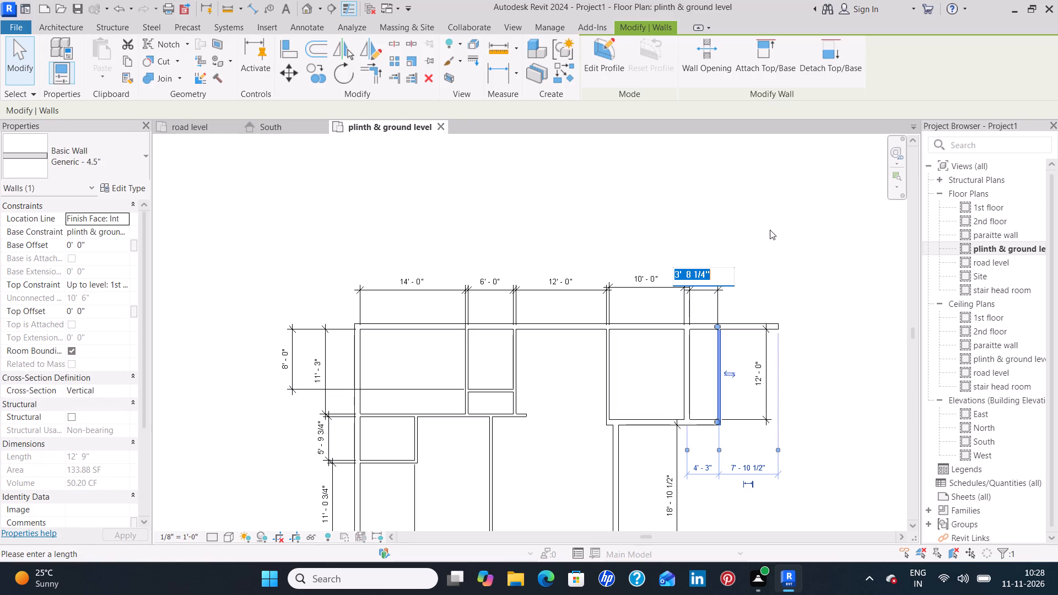
key(BackSpace)
text(5')
key(Return)
click(775, 223)
Set bedroom 1's interior depth to 12' by moving its south wall.
scroll(774, 223, down, 3)
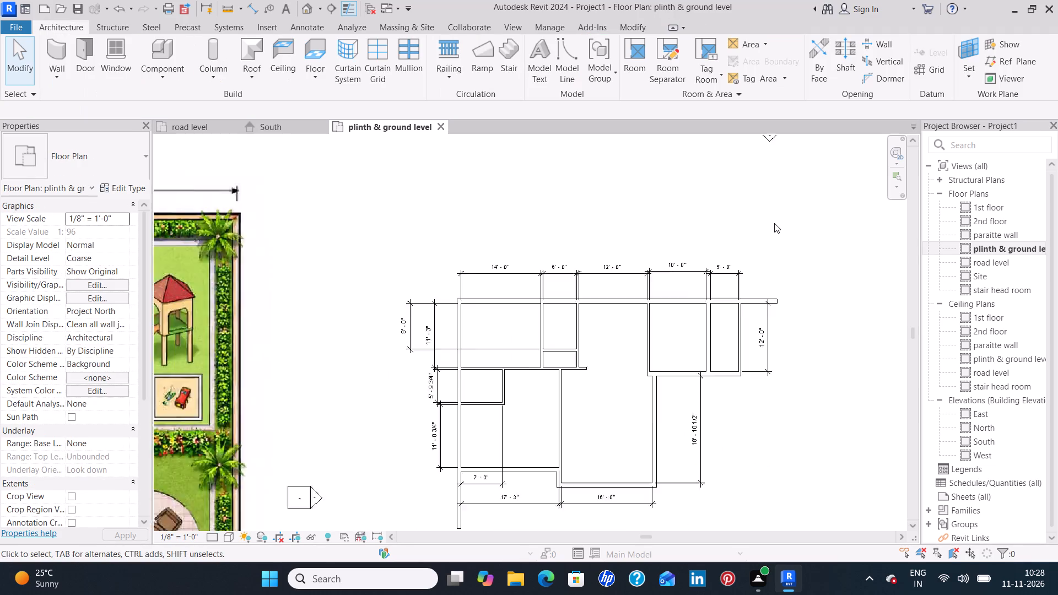
scroll(774, 223, down, 6)
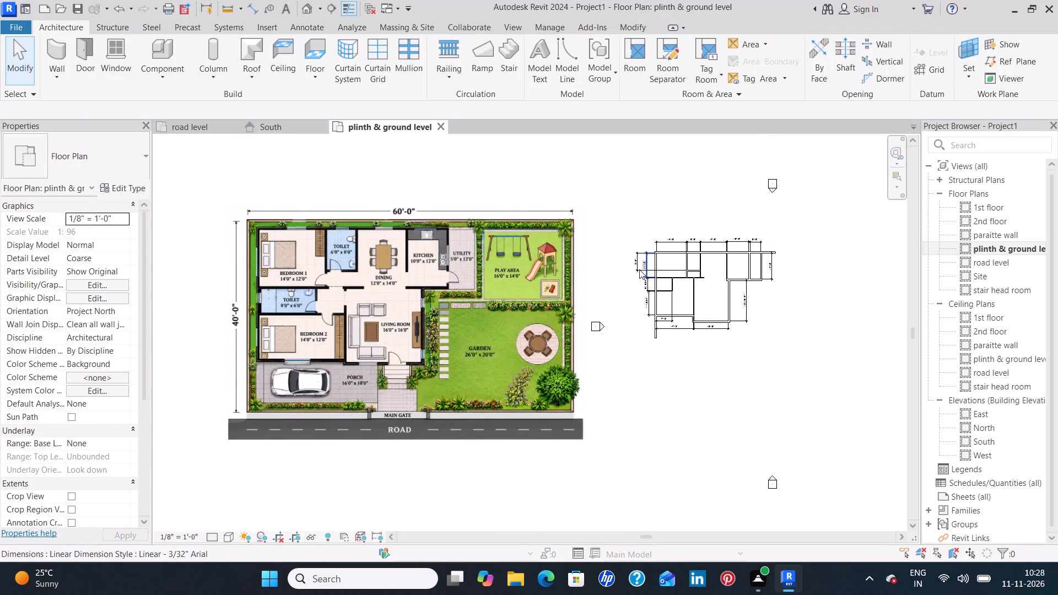
scroll(643, 277, up, 11)
middle_drag(760, 217, 670, 279)
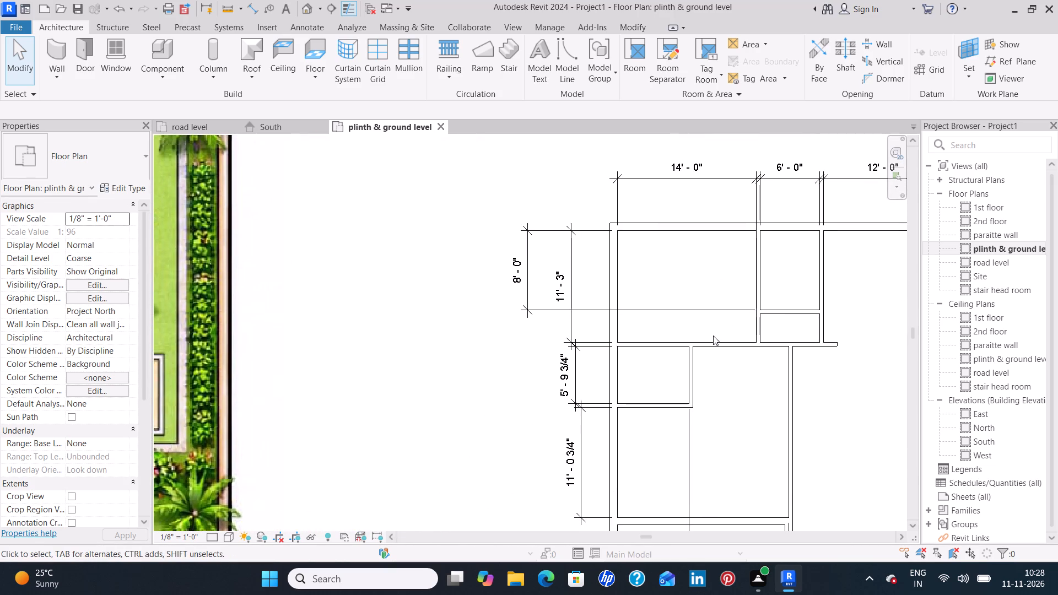
click(715, 339)
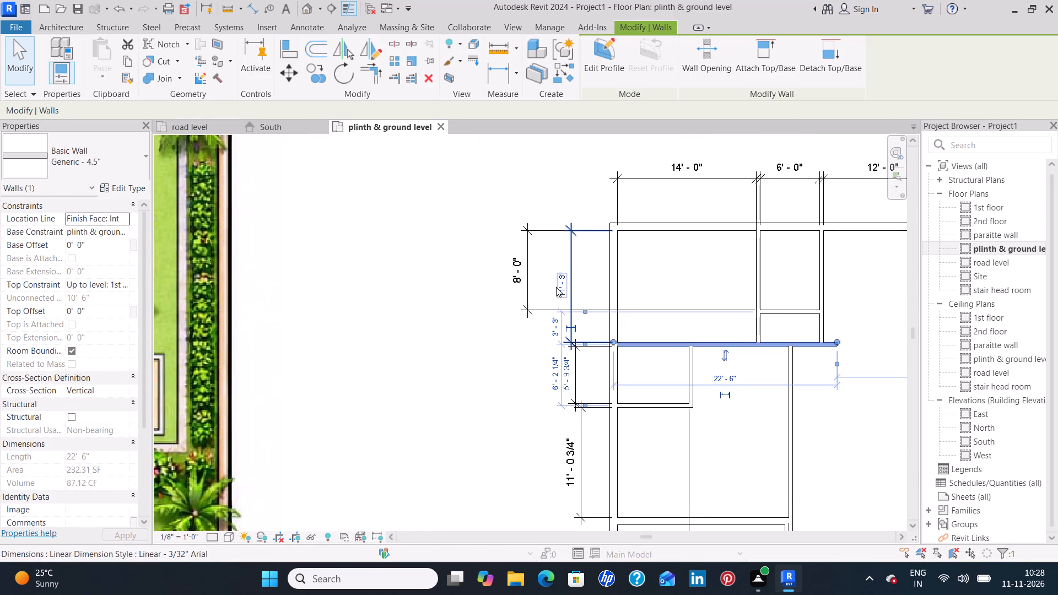
click(556, 287)
key(BackSpace)
text(12')
key(Return)
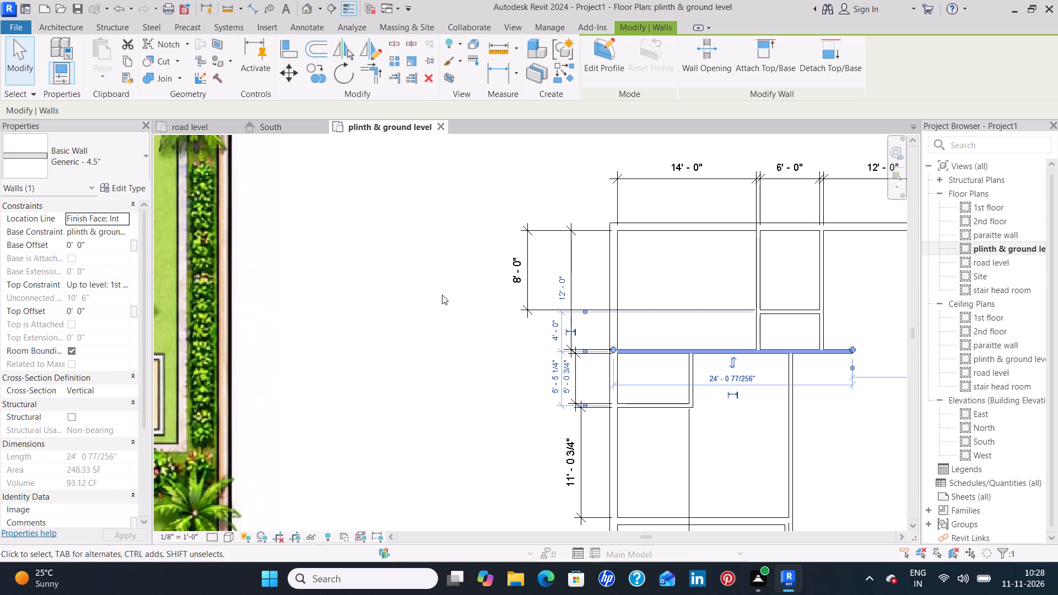
click(479, 307)
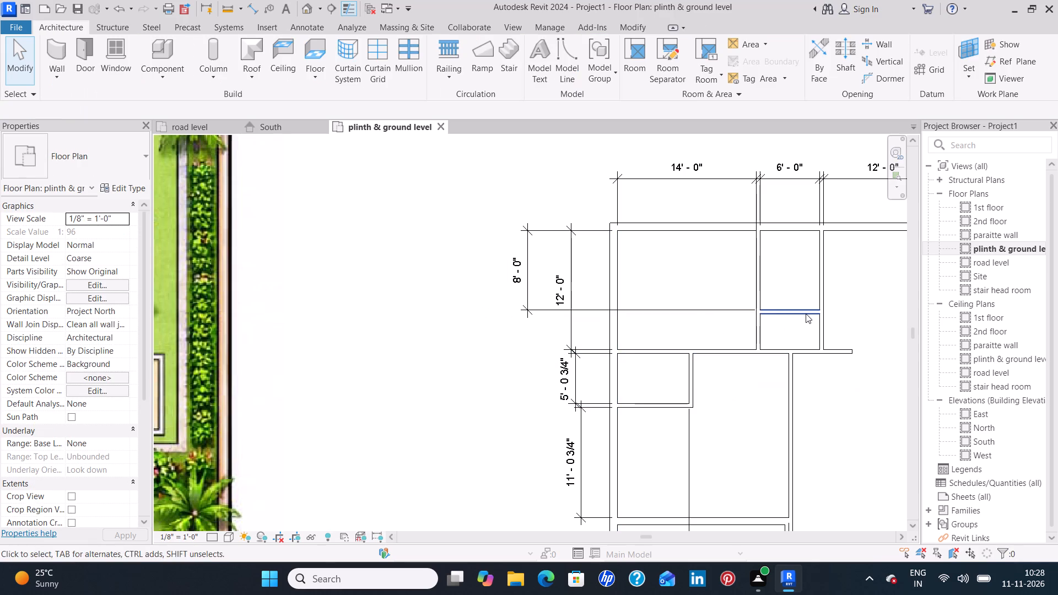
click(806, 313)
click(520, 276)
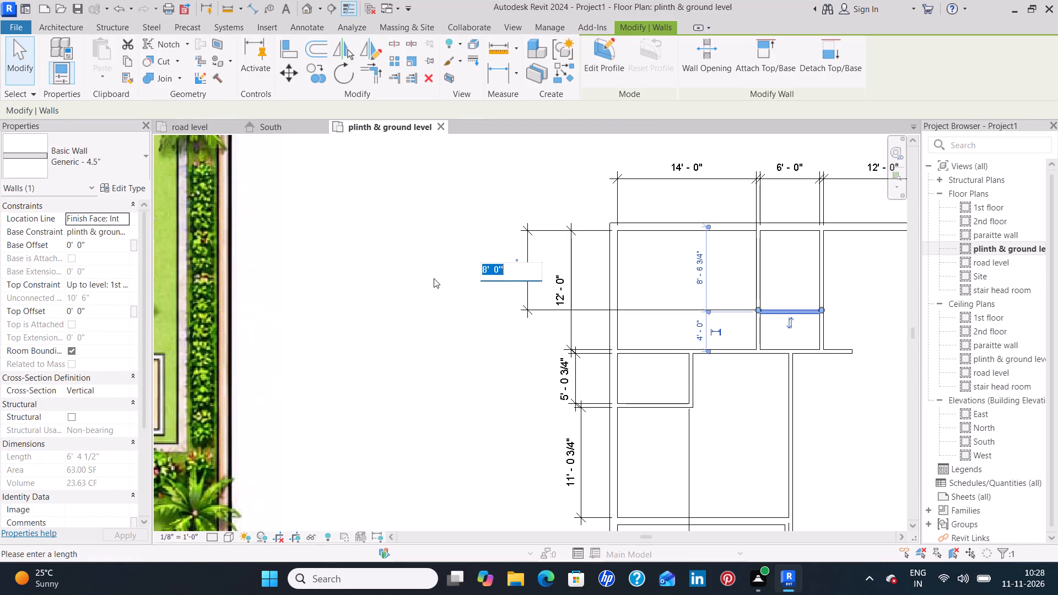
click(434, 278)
Set the interior depth of the small toilet below bedroom 1 to 6' by moving its south wall.
middle_drag(747, 419, 743, 350)
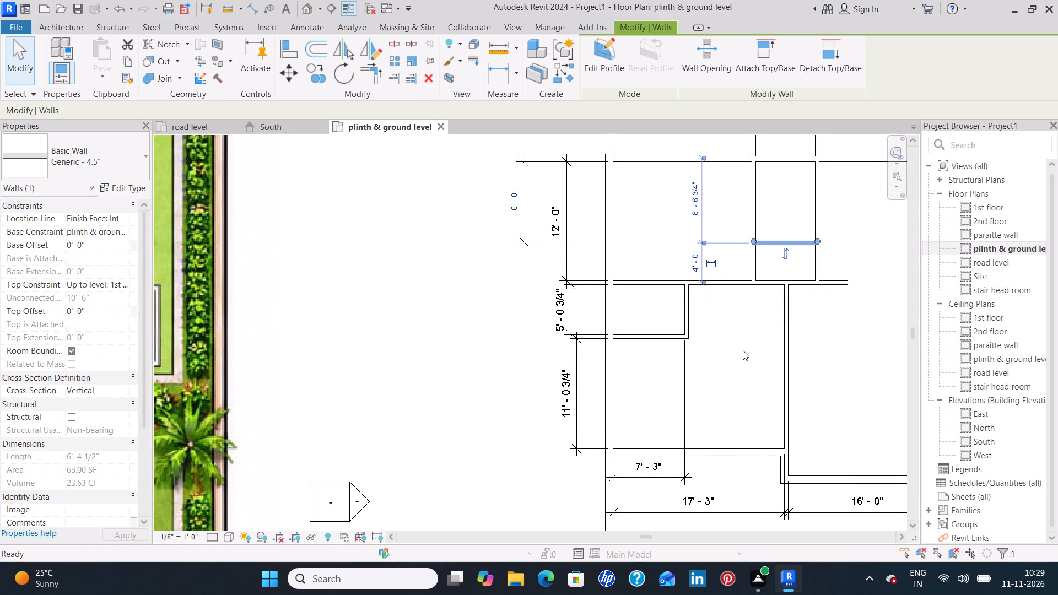
click(642, 333)
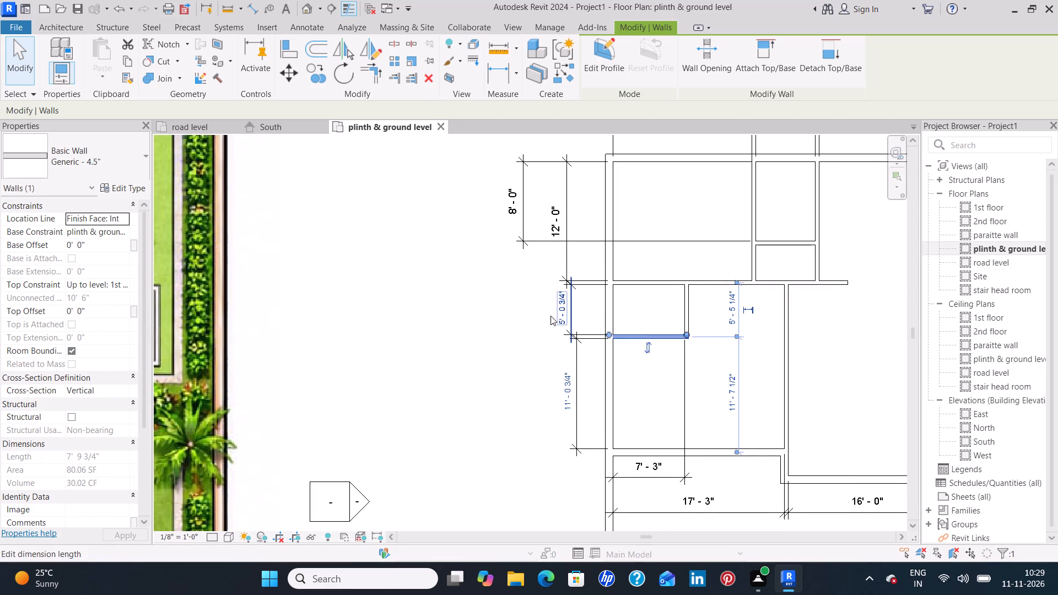
click(556, 316)
key(BackSpace)
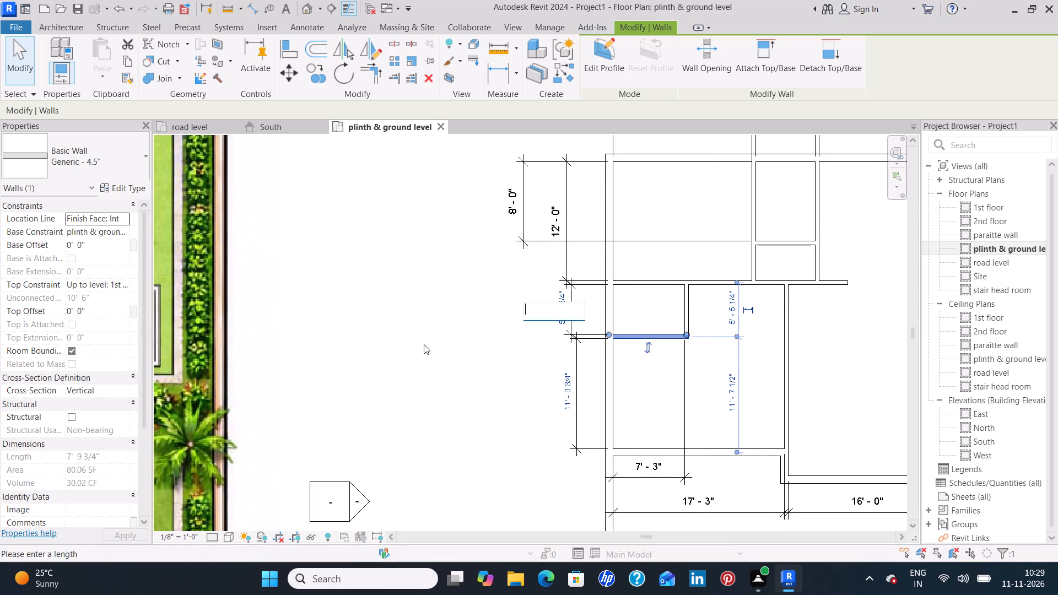
text(6')
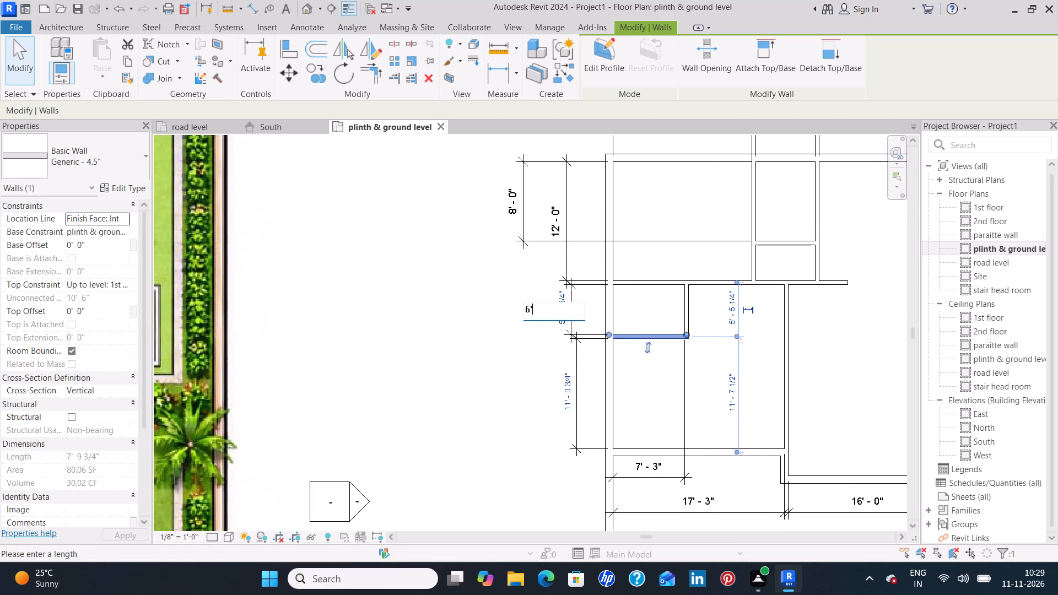
key(Return)
click(433, 345)
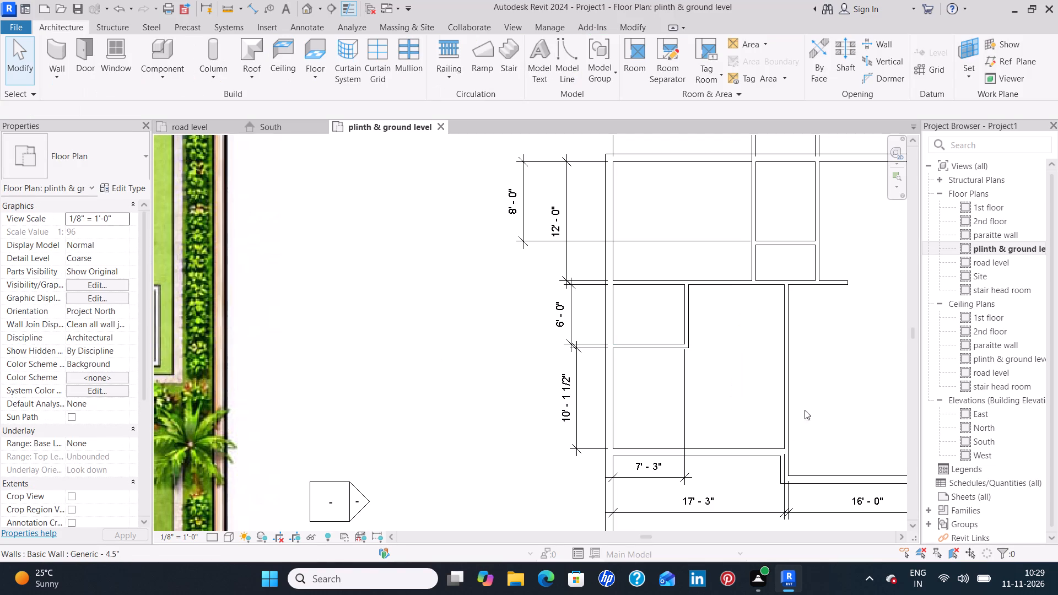
Set the interior width of the small toilet below bedroom 1 to 8' by moving its east wall.
middle_drag(805, 383, 774, 381)
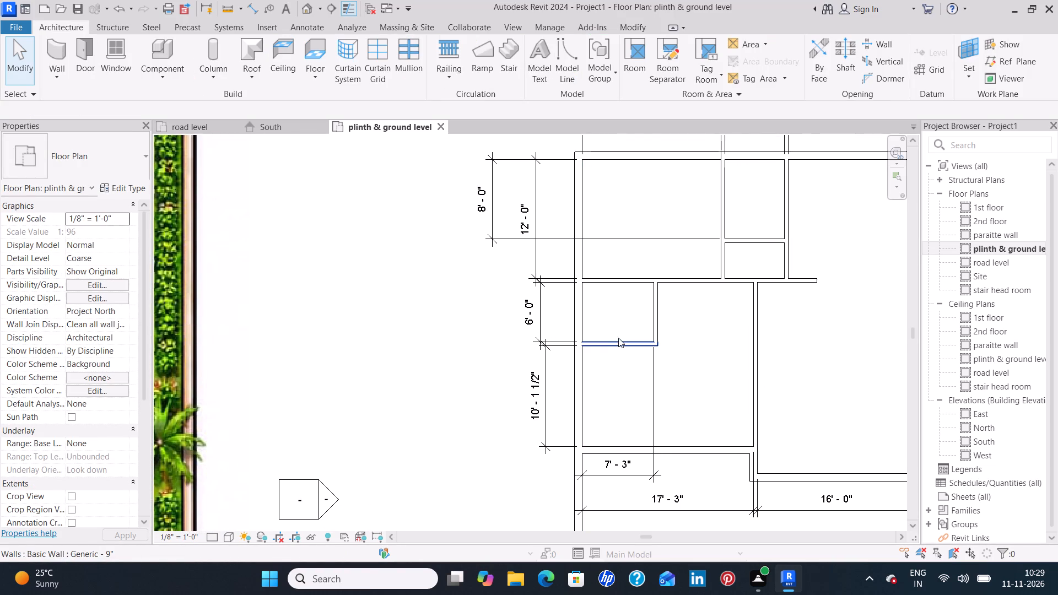
click(659, 325)
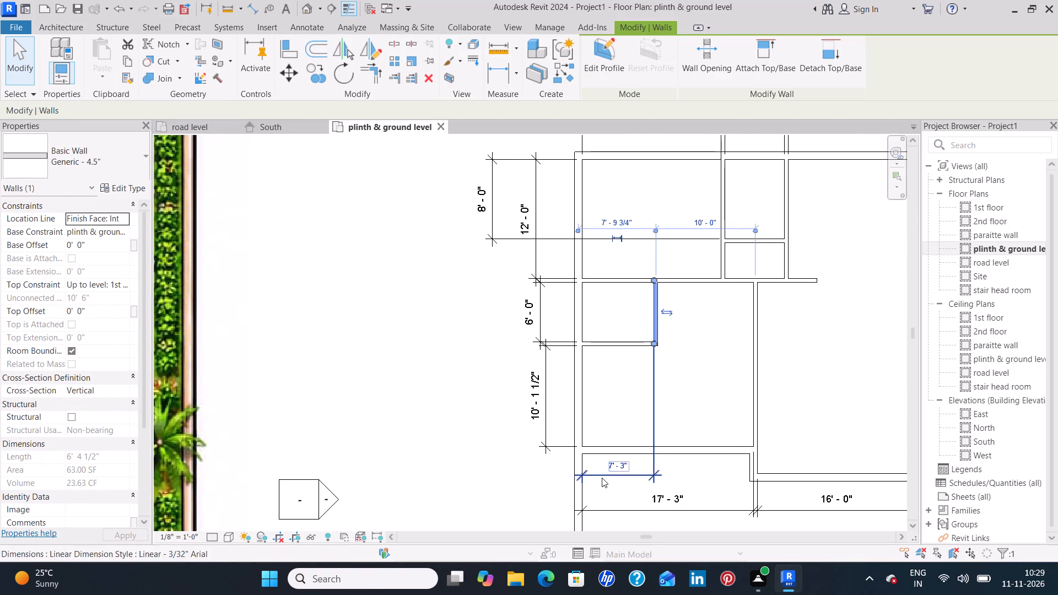
click(625, 462)
key(BackSpace)
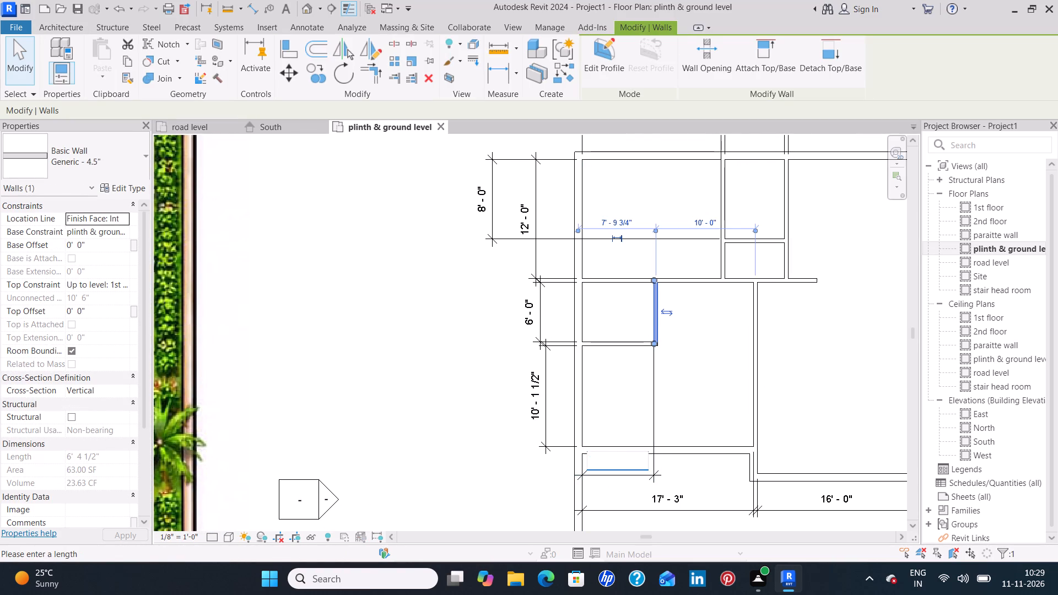
text(8')
key(Return)
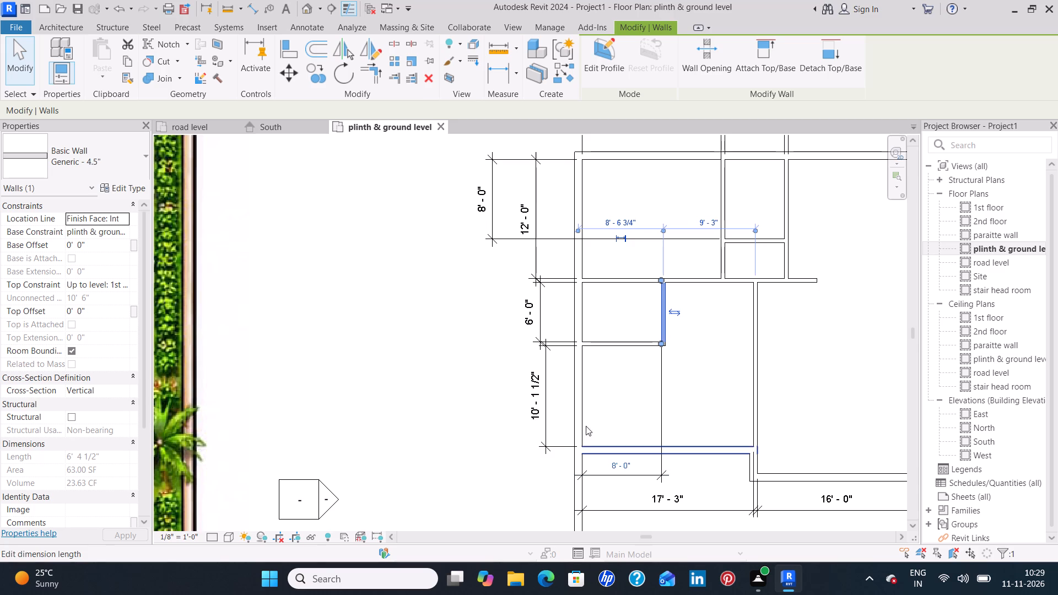
click(451, 402)
Set bedroom 2's interior depth to 12' by moving its 9" south wall.
scroll(449, 400, down, 4)
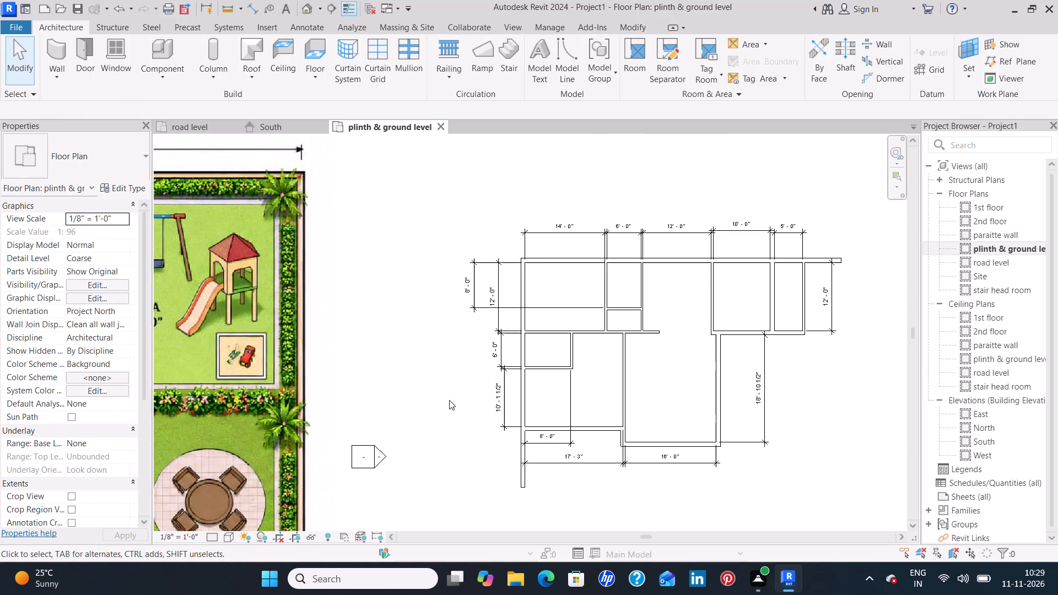
middle_drag(447, 399, 555, 354)
scroll(557, 353, down, 3)
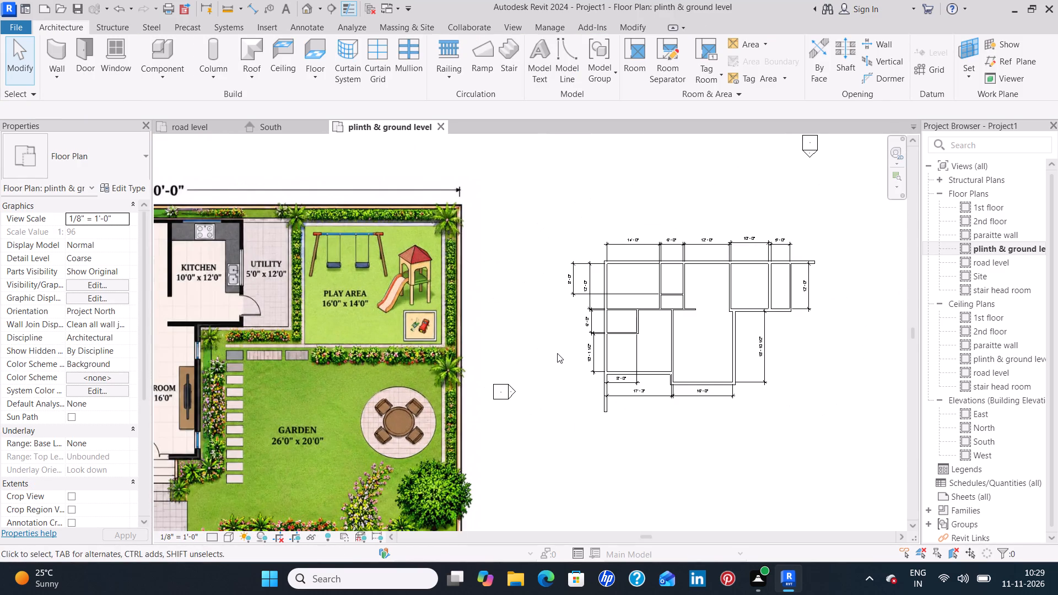
scroll(558, 351, down, 4)
scroll(558, 351, up, 2)
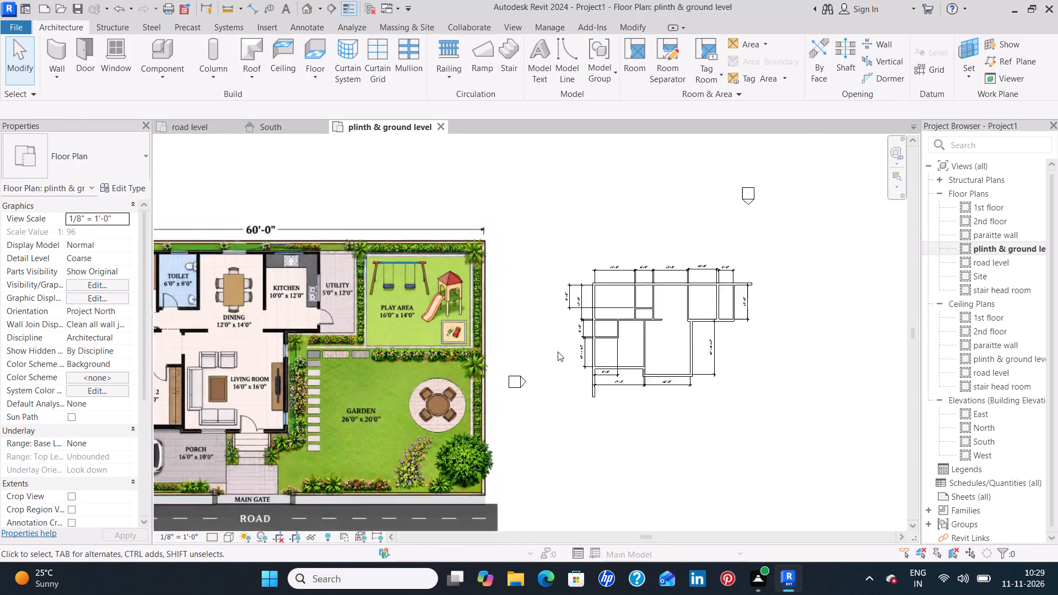
scroll(558, 351, up, 10)
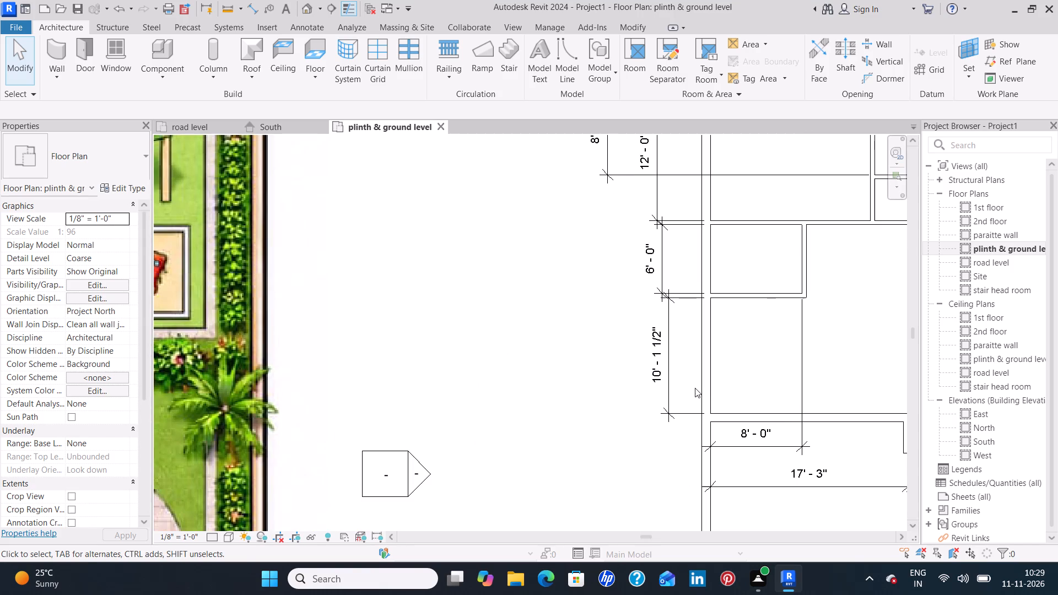
click(787, 418)
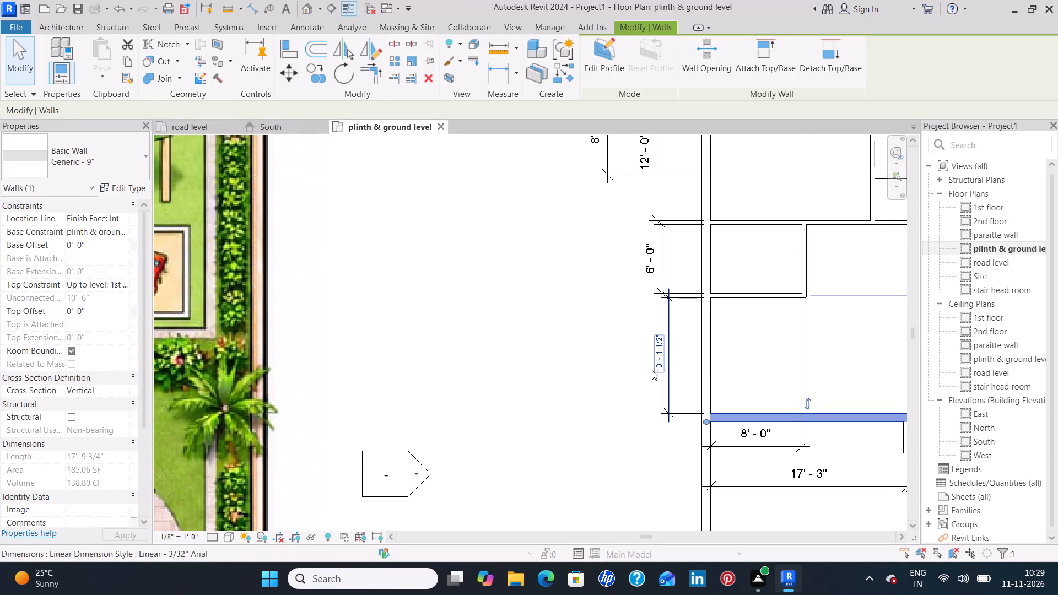
click(652, 370)
key(BackSpace)
text(12')
key(Return)
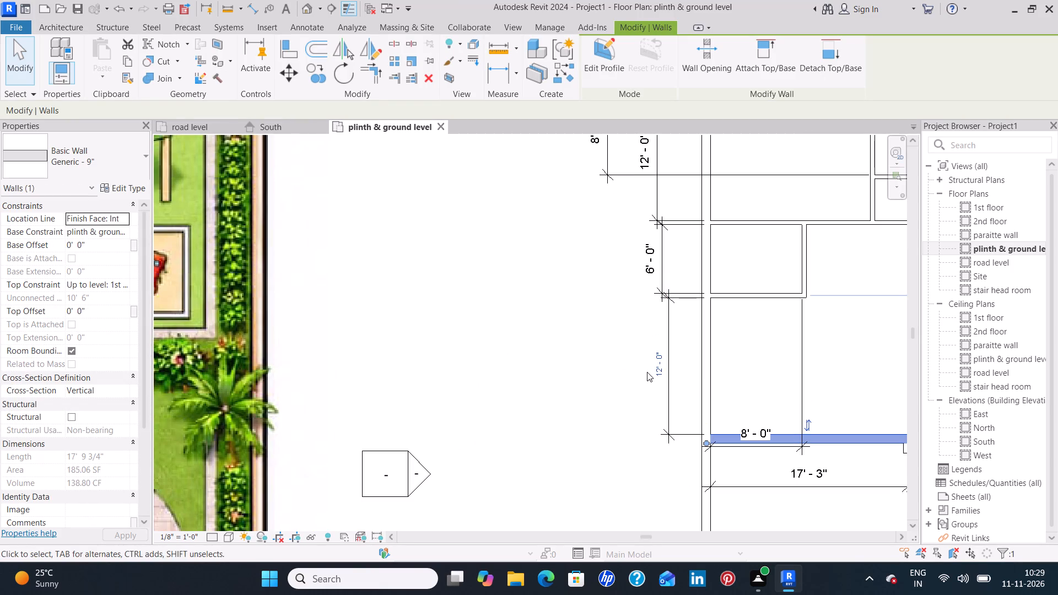
click(641, 372)
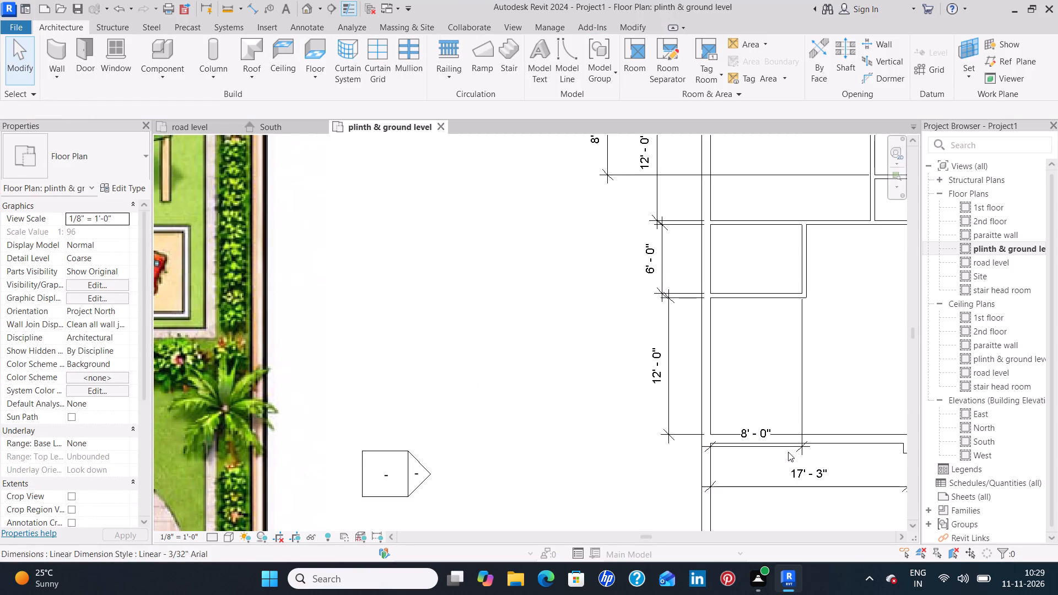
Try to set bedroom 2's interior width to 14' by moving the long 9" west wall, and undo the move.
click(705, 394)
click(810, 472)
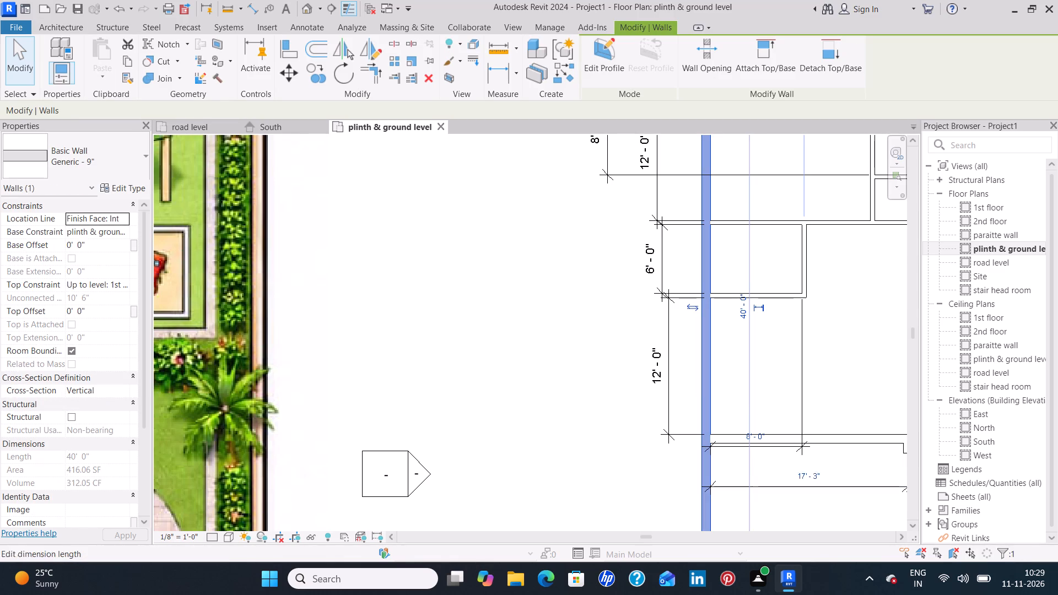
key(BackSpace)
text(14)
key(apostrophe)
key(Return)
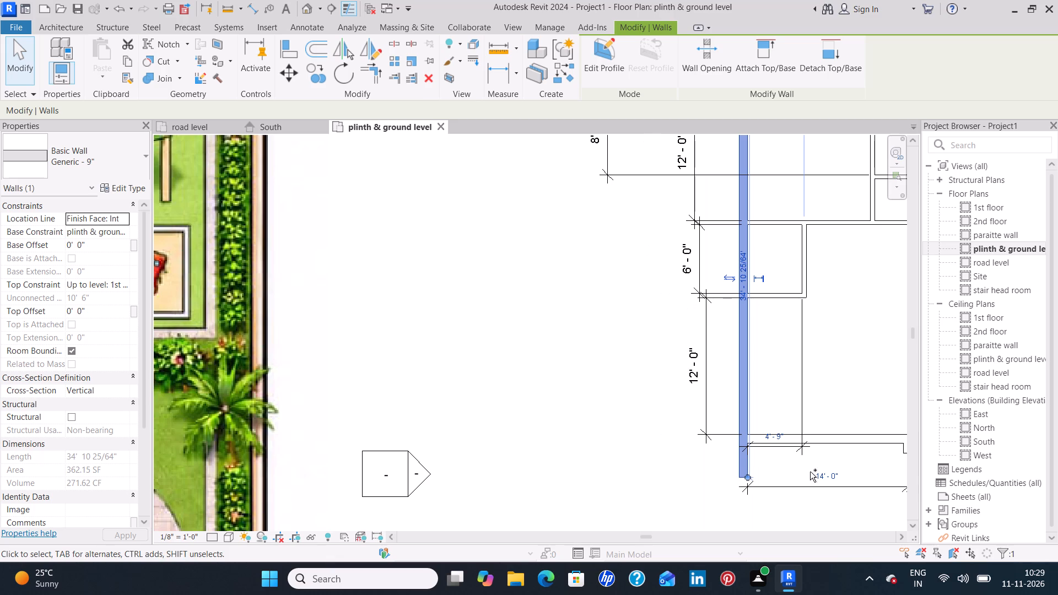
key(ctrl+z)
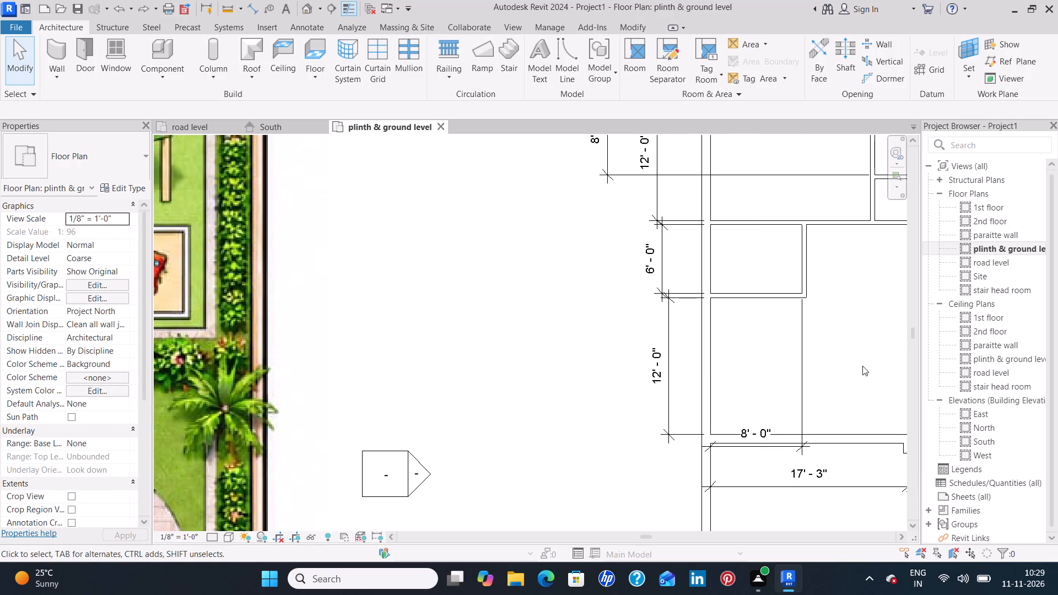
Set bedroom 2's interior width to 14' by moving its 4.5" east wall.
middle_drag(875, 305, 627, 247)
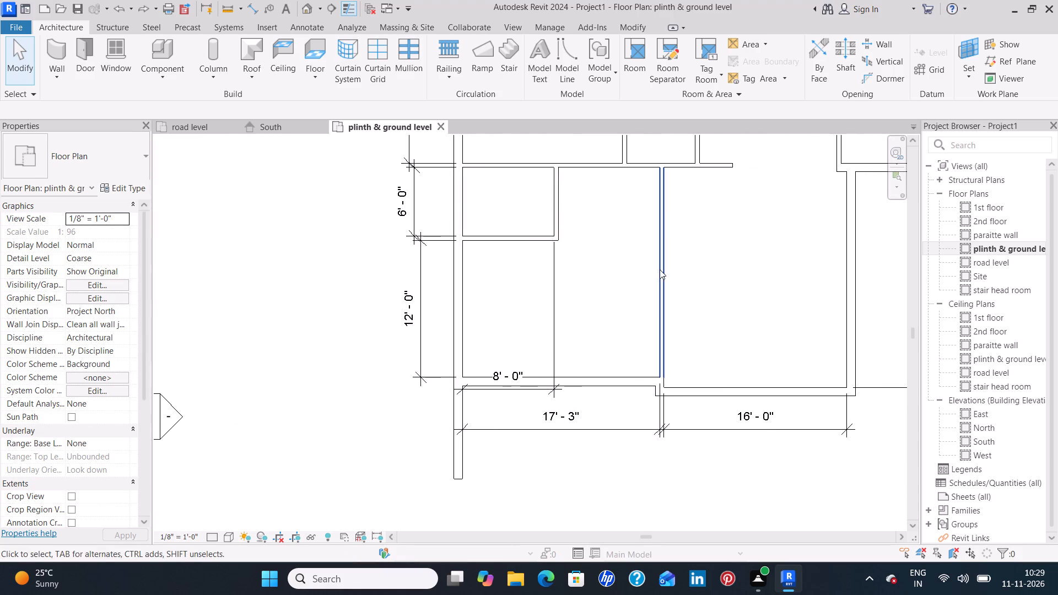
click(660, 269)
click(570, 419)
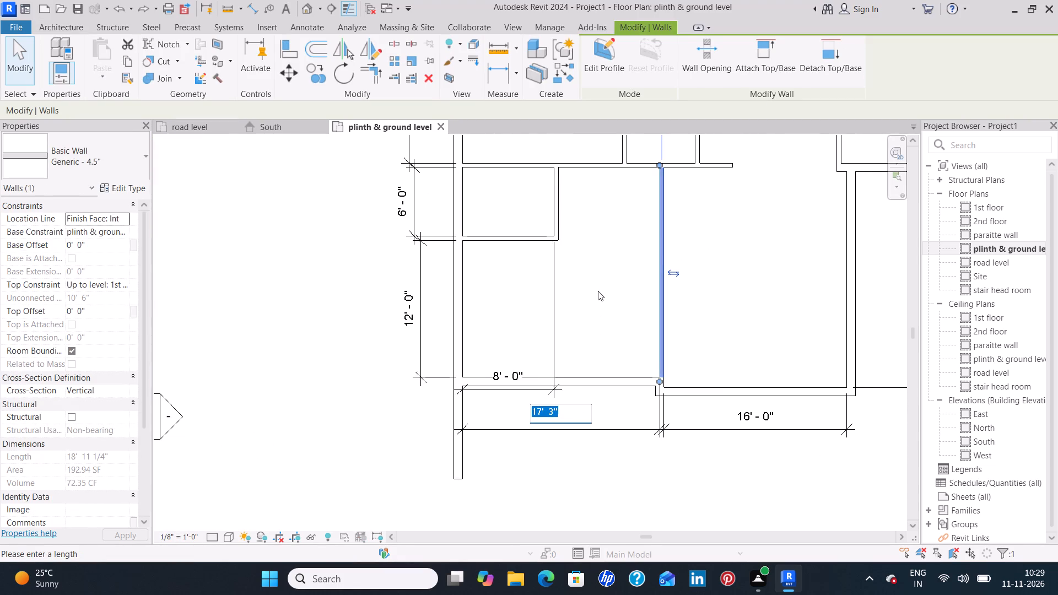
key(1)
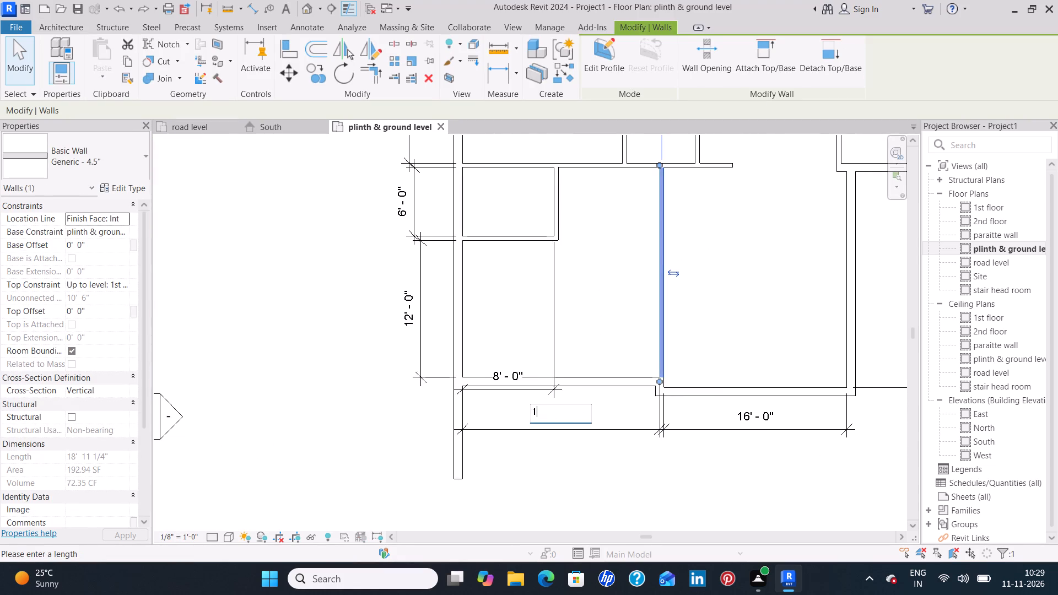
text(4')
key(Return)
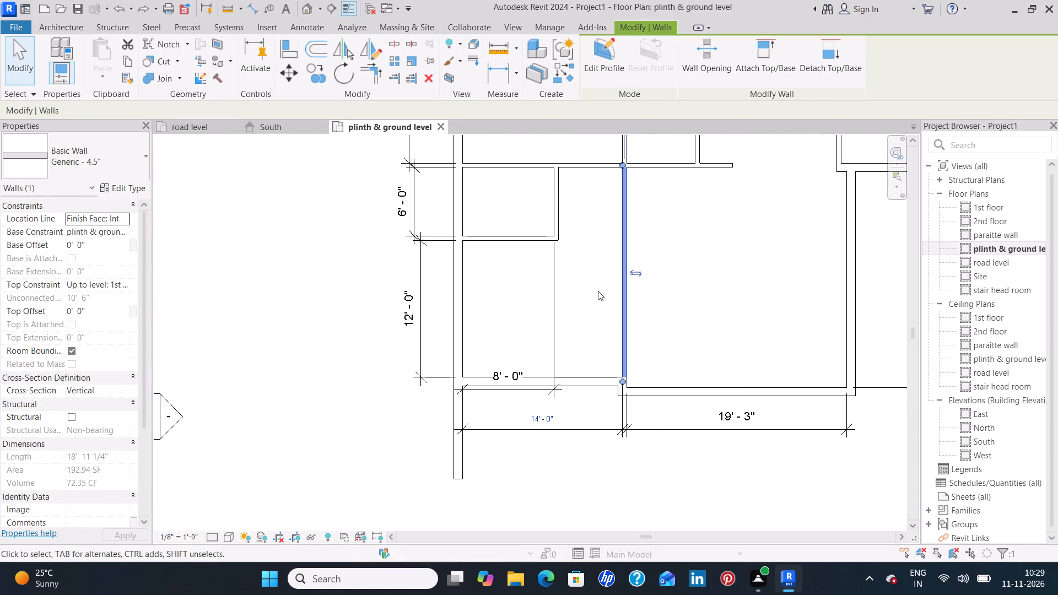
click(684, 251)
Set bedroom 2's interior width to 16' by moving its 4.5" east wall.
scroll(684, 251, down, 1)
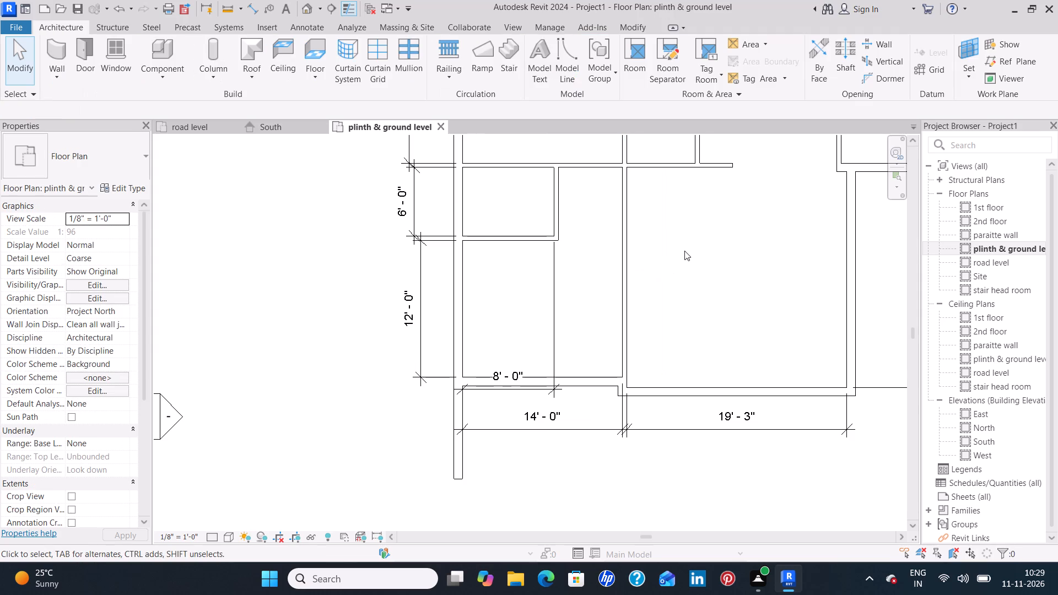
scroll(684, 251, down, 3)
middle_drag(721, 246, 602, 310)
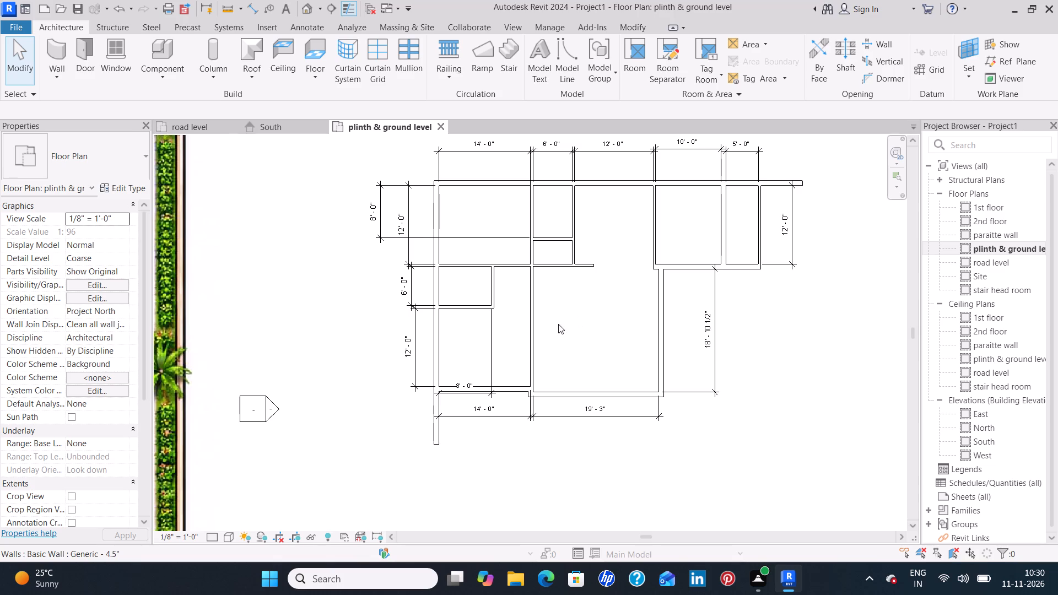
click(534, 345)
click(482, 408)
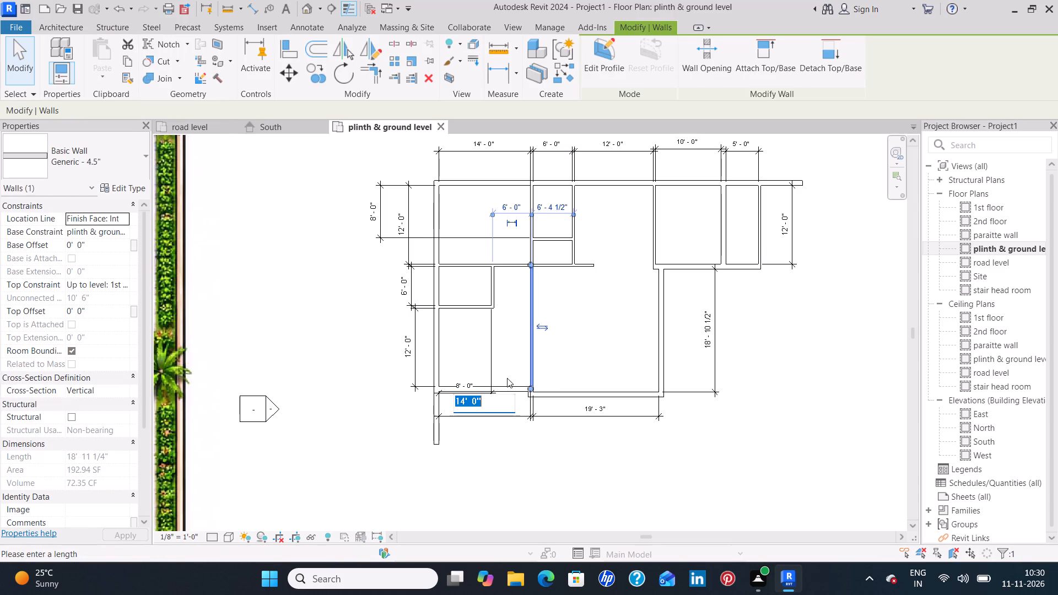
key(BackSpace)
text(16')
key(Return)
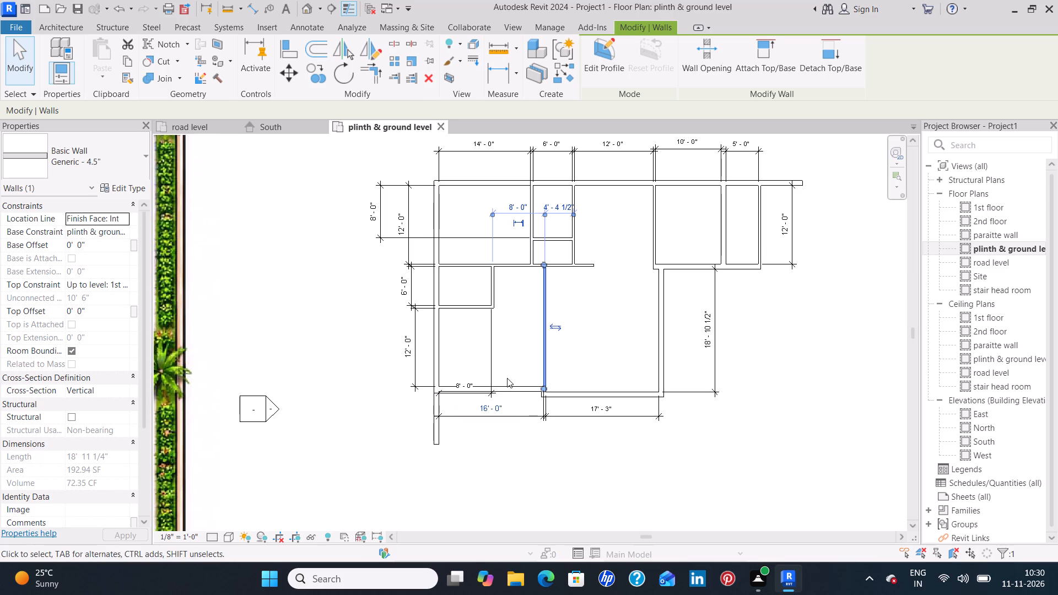
Set bedroom 2's interior width to 17' by moving its 4.5" east wall.
click(495, 404)
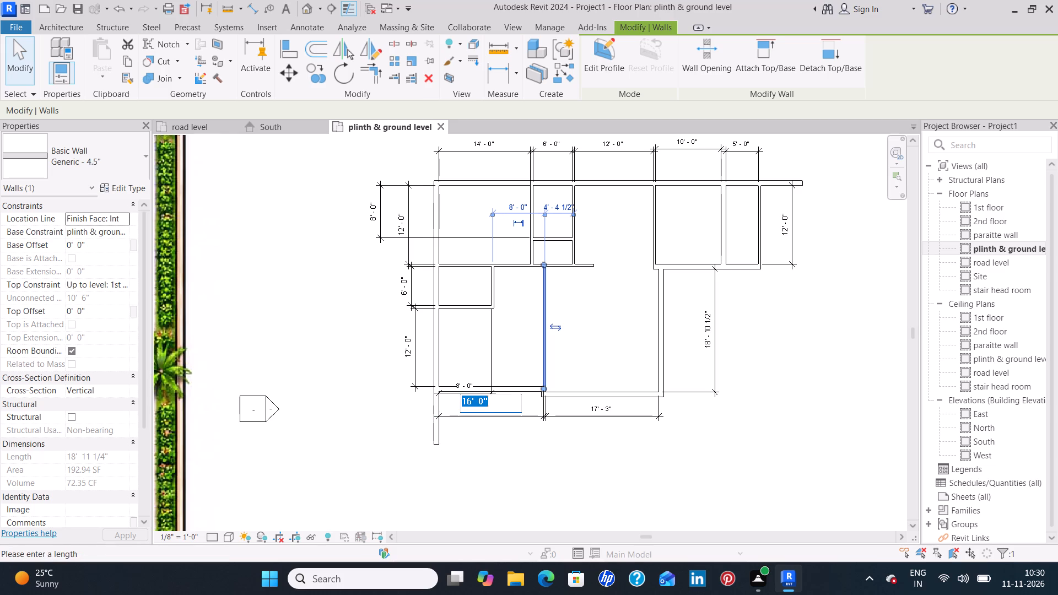
key(BackSpace)
key(1)
text(7')
key(Return)
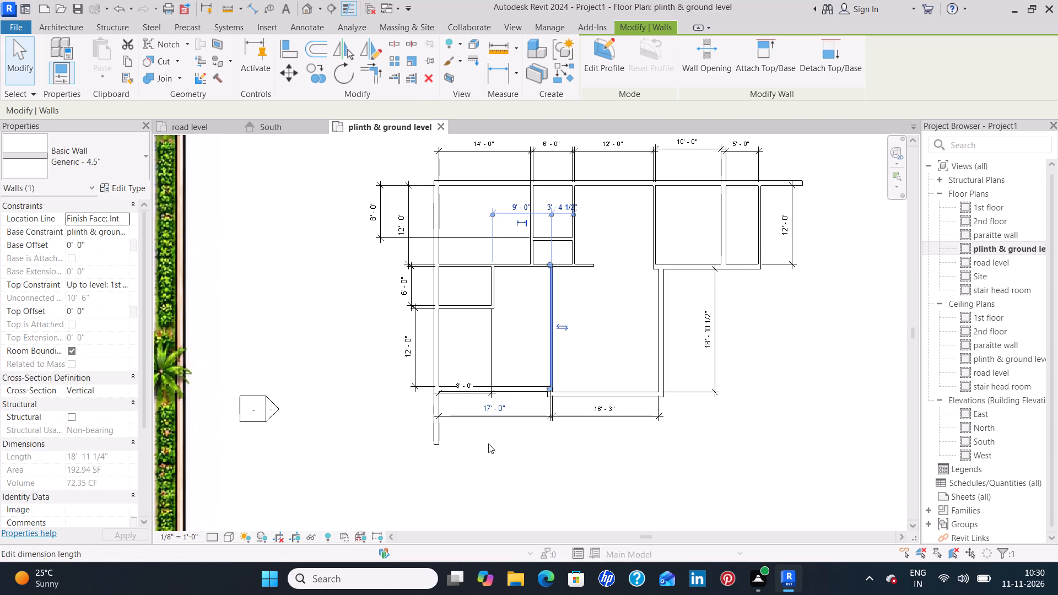
click(514, 473)
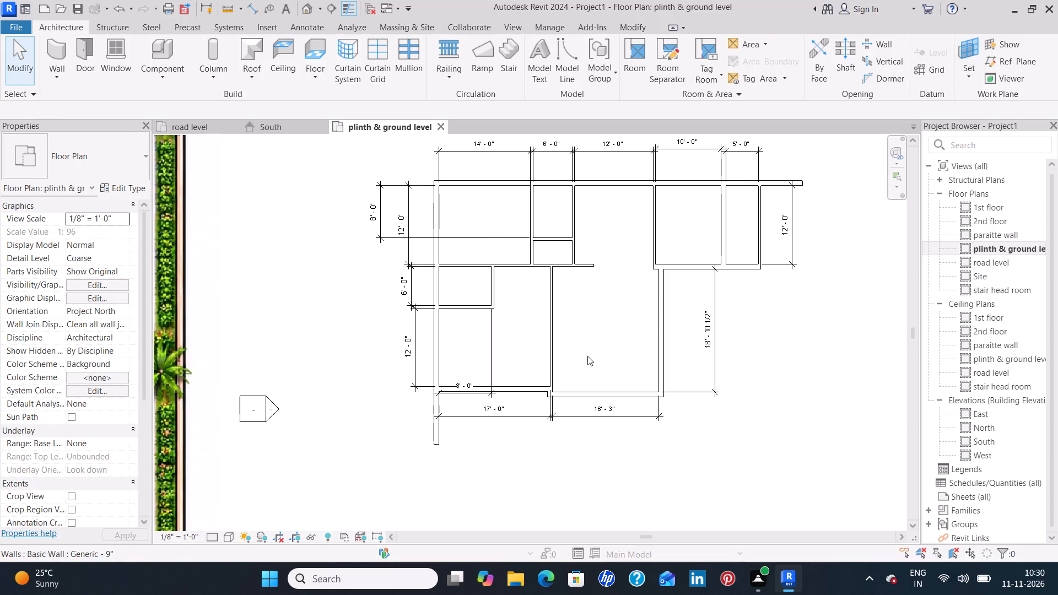
Set the interior width of the large room east of bedroom 2 to 18' by moving its 9" east wall.
middle_drag(587, 356, 528, 347)
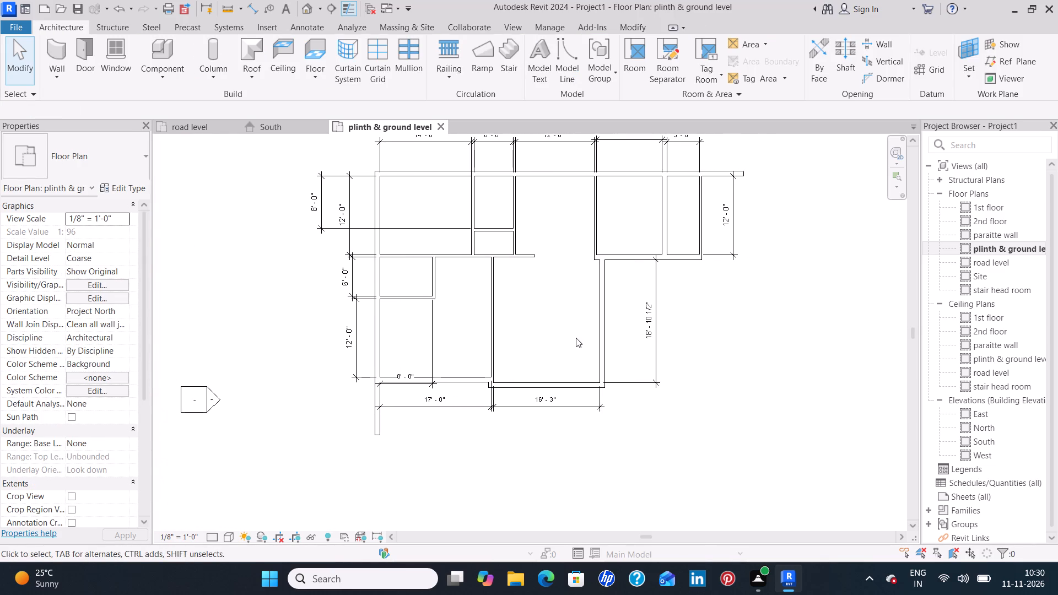
middle_drag(576, 338, 529, 351)
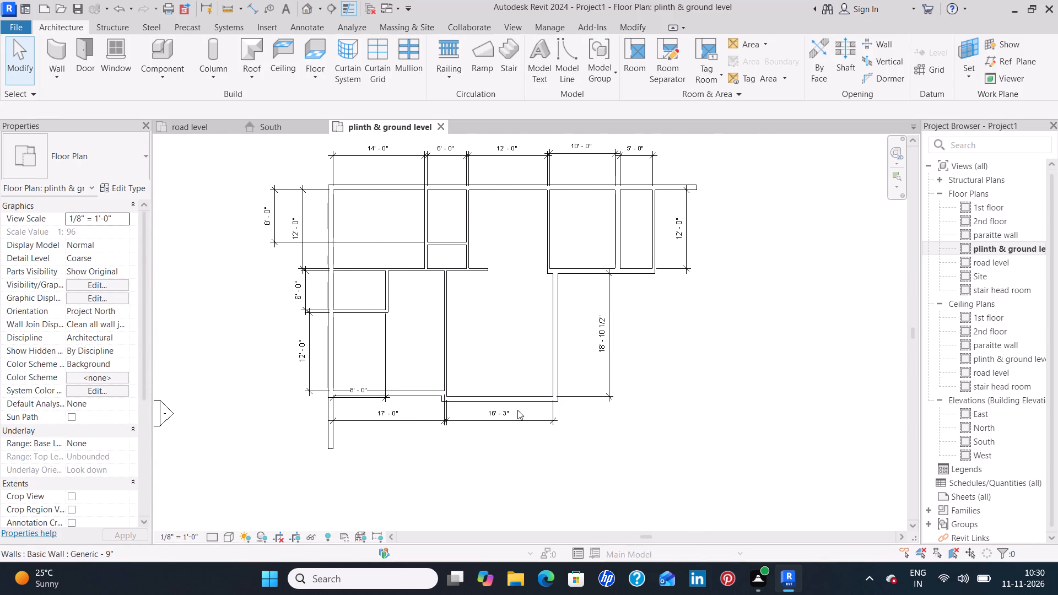
click(556, 354)
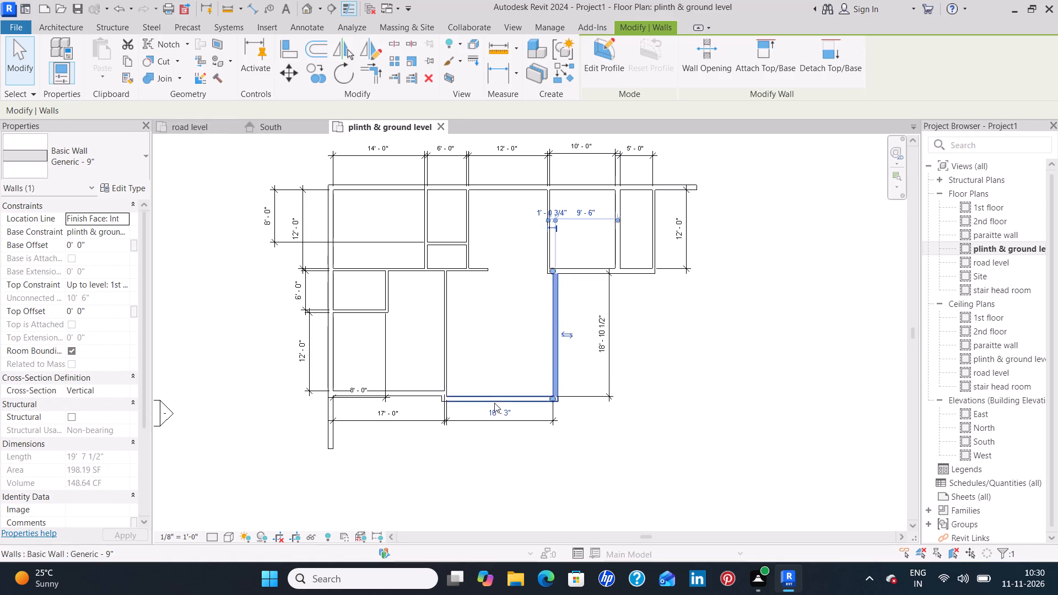
click(494, 408)
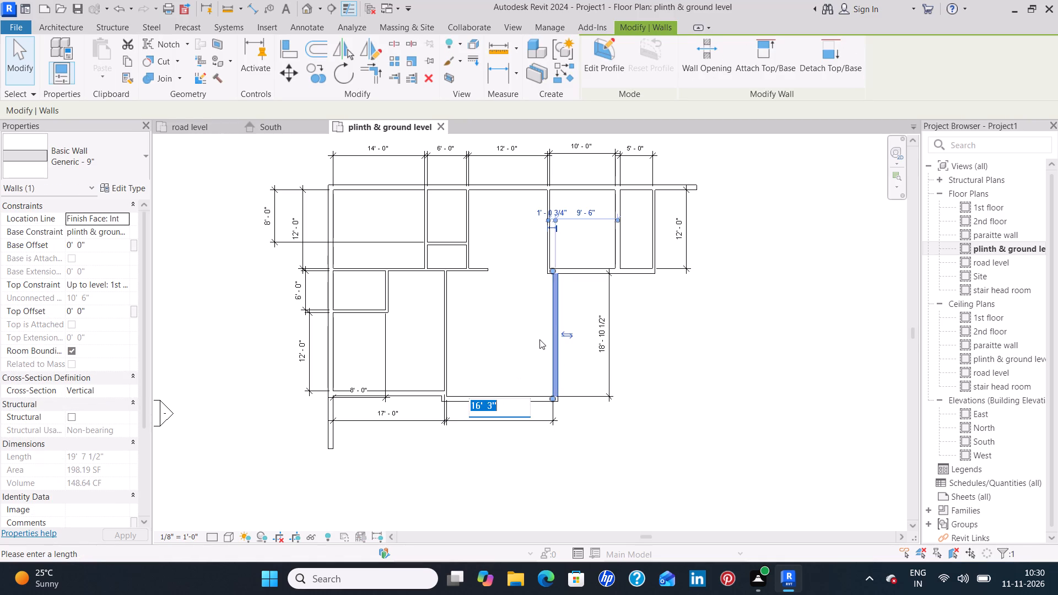
key(BackSpace)
text(18')
key(Return)
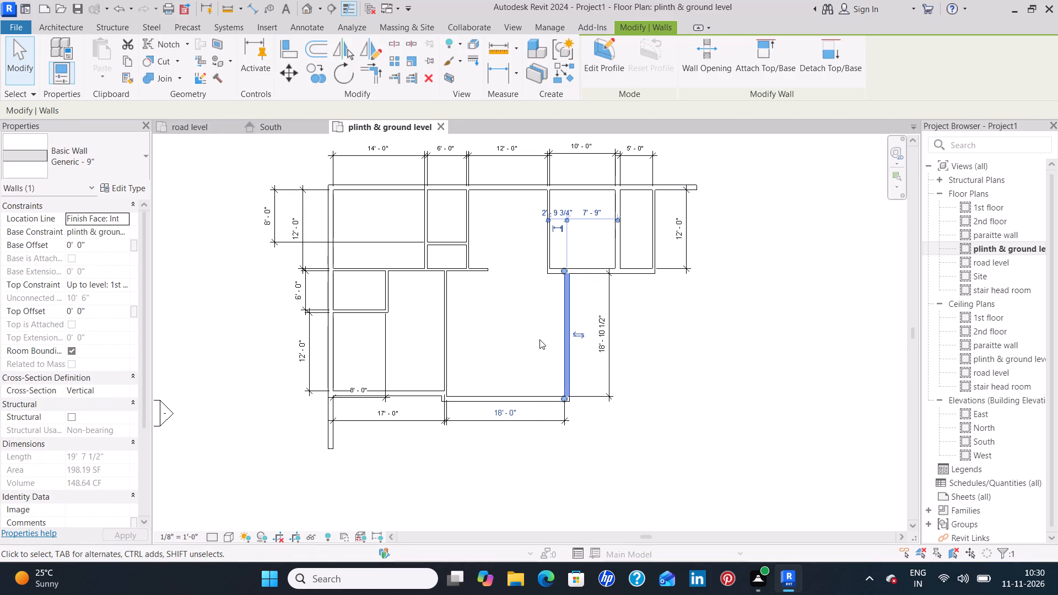
click(505, 334)
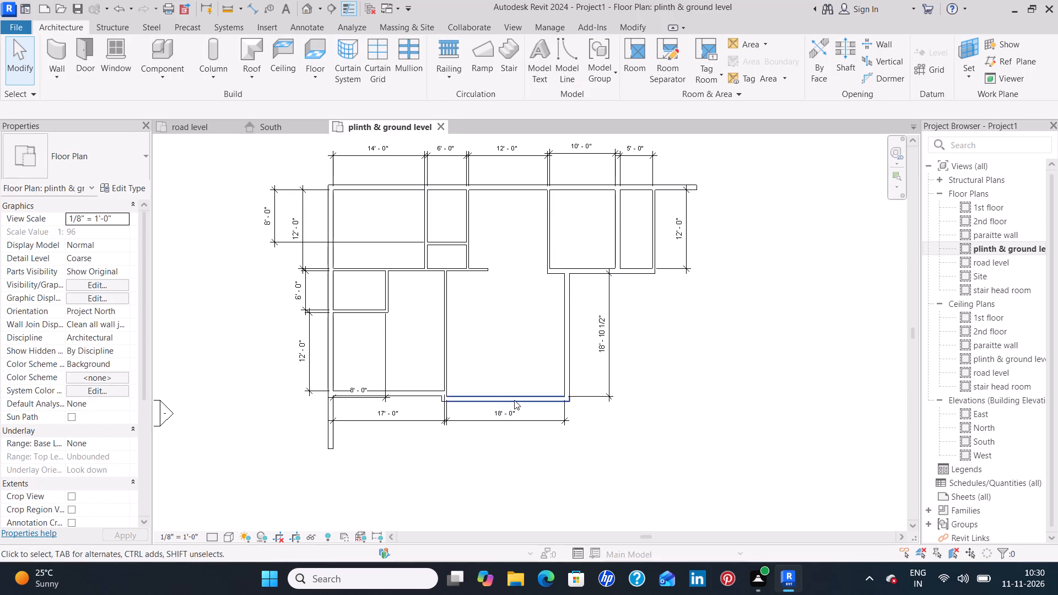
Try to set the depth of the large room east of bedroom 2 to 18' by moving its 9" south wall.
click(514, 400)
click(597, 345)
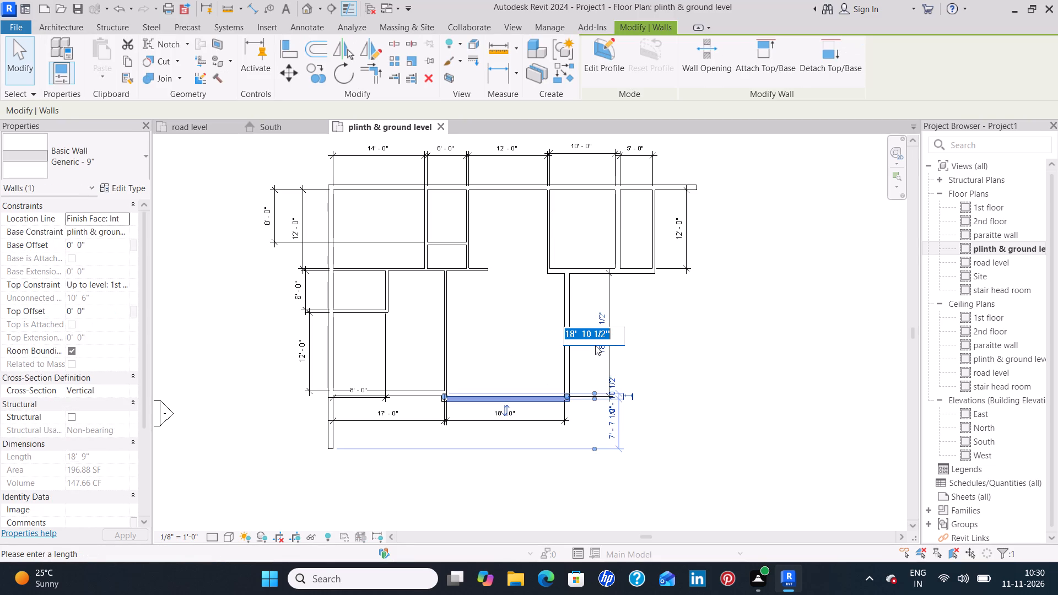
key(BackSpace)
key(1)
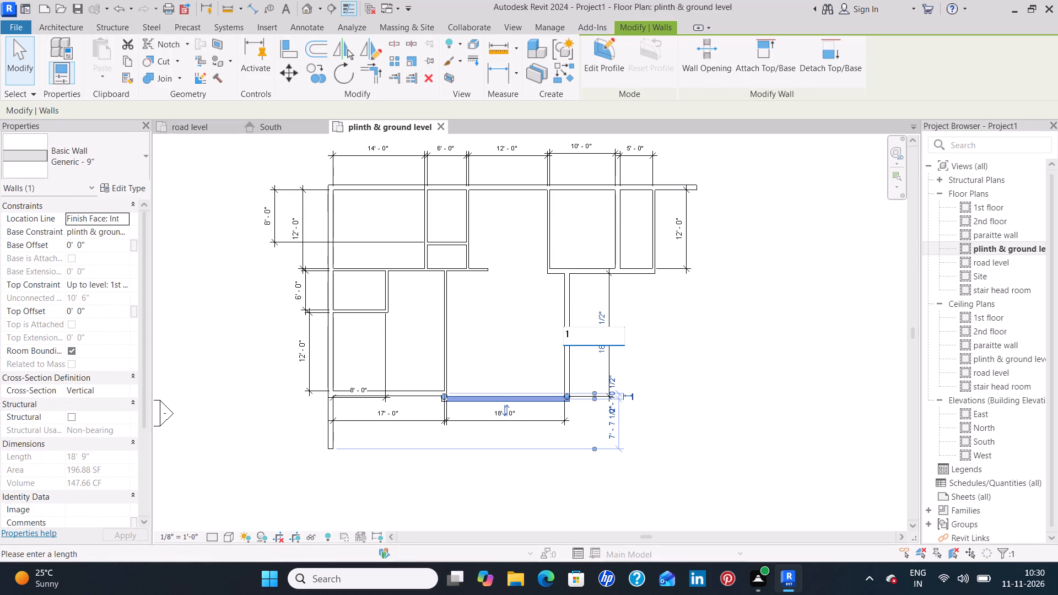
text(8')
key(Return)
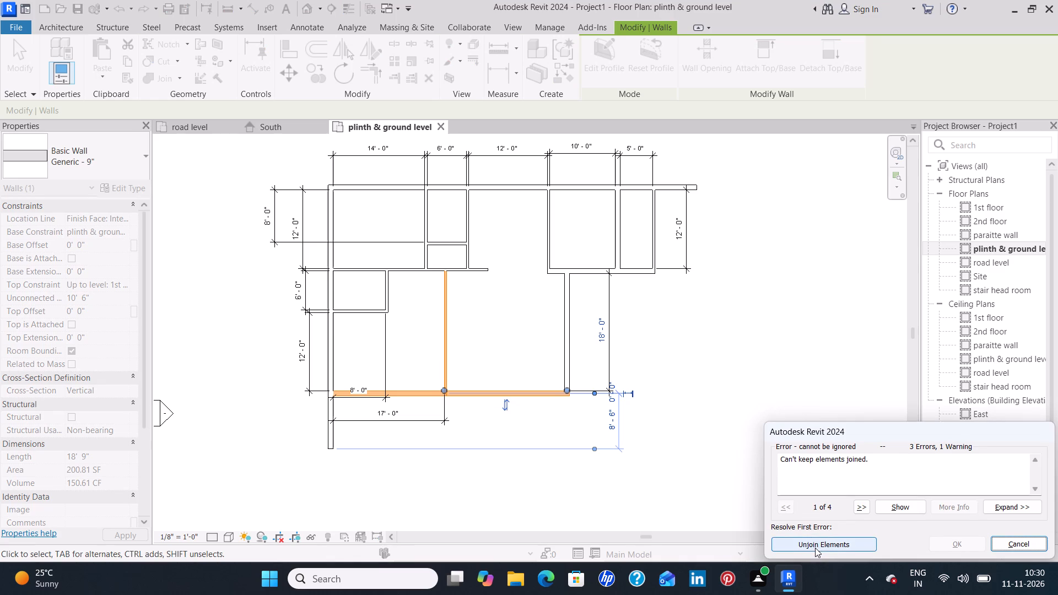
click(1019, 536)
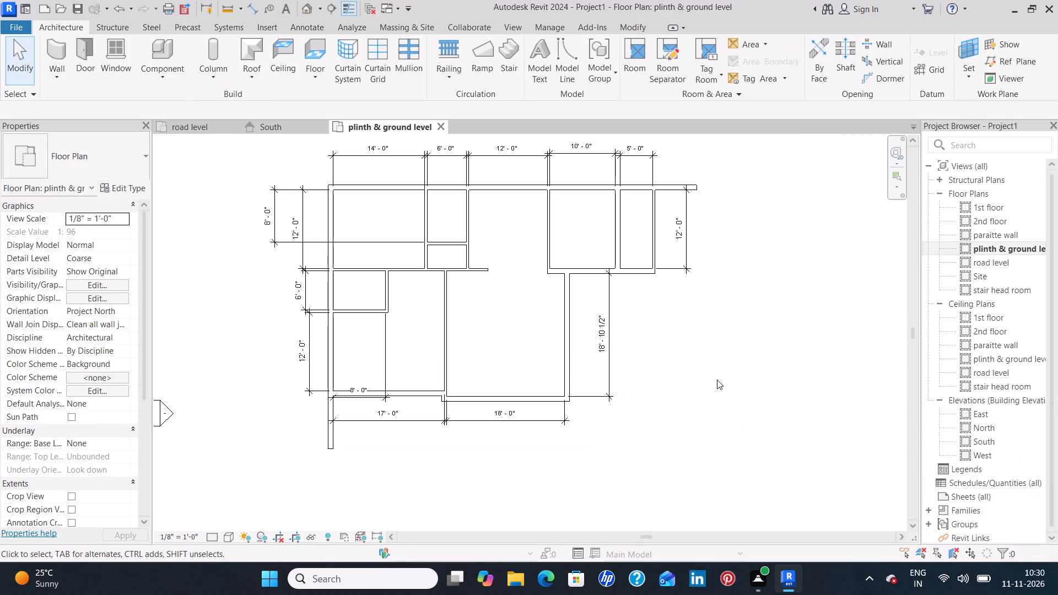
Set the depth of the large room east of bedroom 2 to 20' by moving its 9" south wall.
click(598, 347)
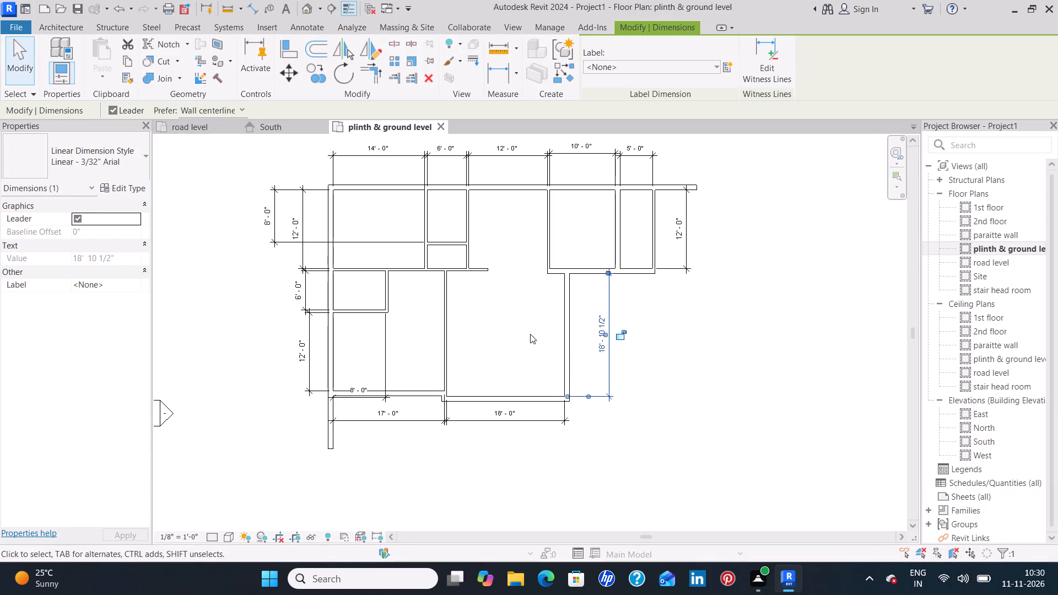
click(472, 351)
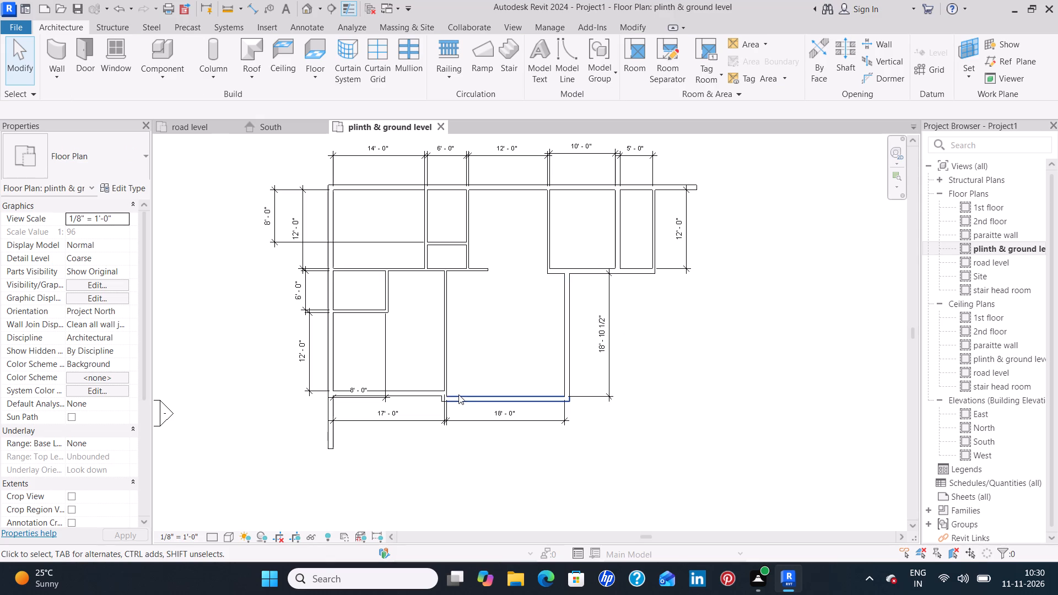
click(458, 397)
click(597, 348)
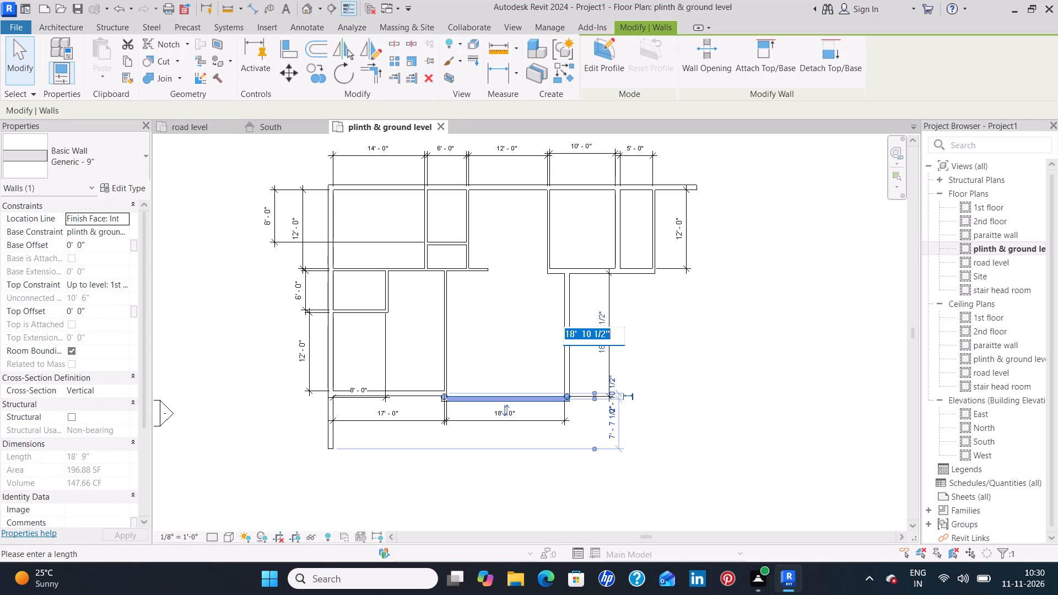
key(BackSpace)
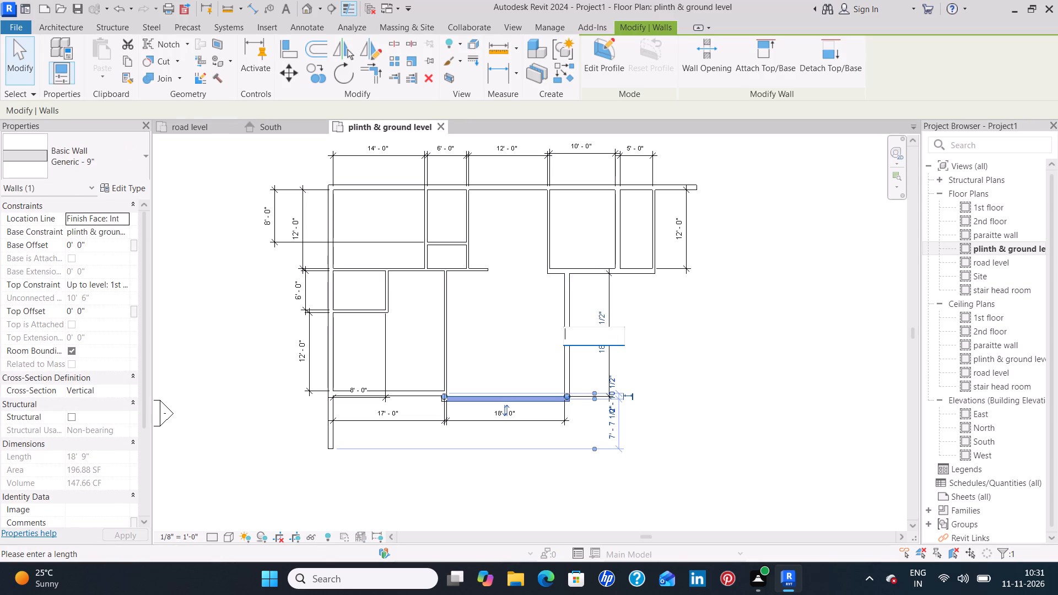
key(2)
text(0')
key(Return)
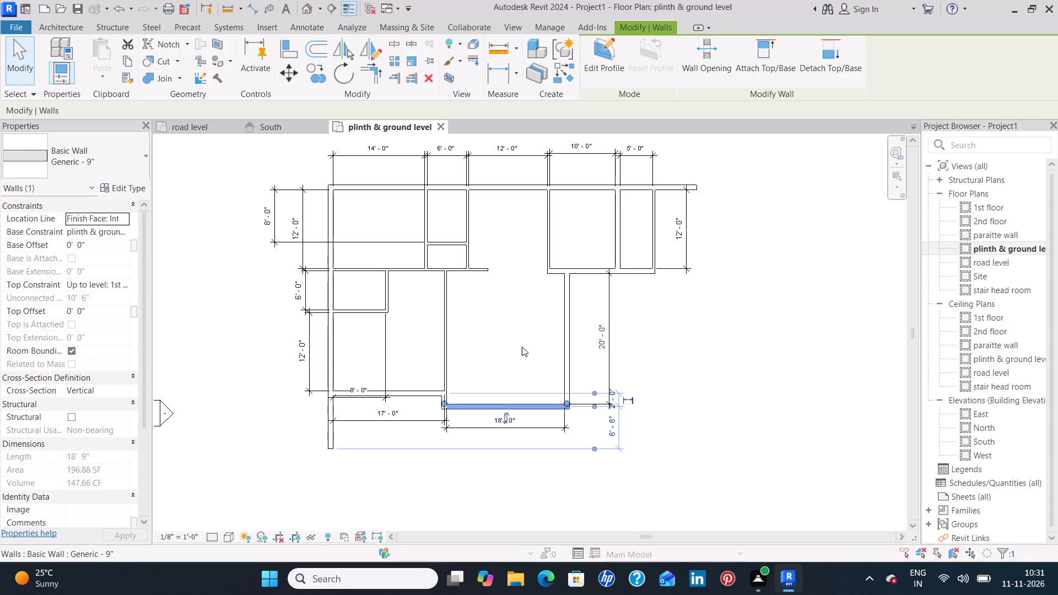
click(522, 347)
Review the resized room layout and inspect the 12' depth dimension beside the easternmost room.
middle_drag(668, 332, 582, 366)
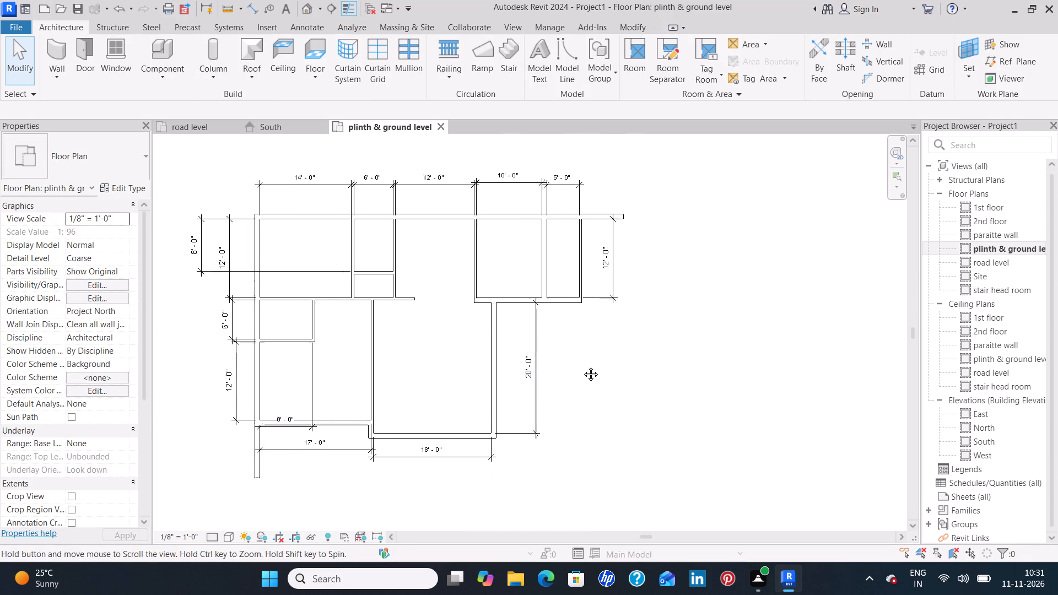
middle_drag(582, 366, 577, 367)
middle_click(577, 367)
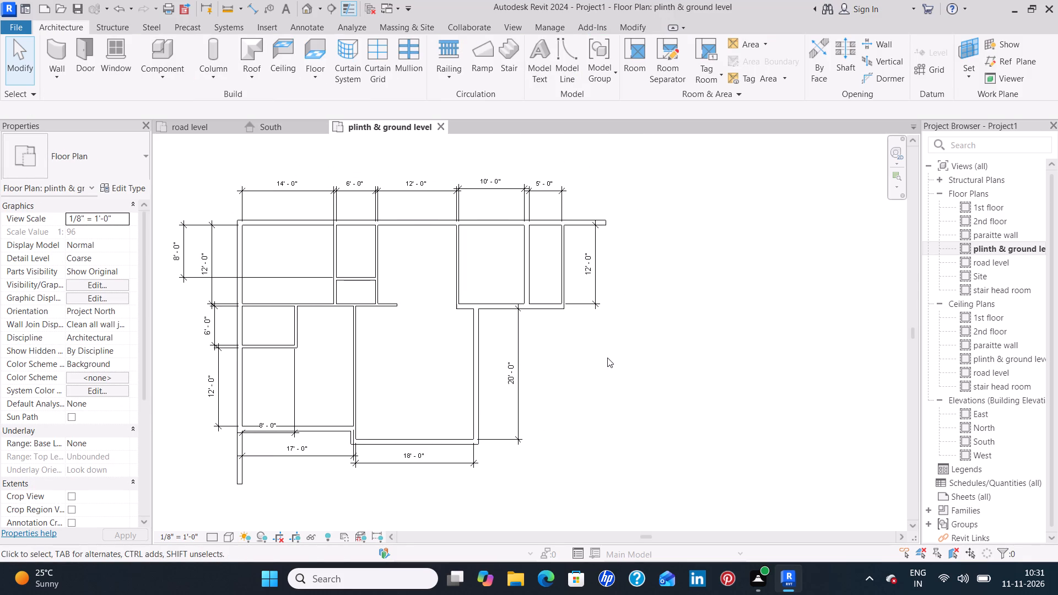
middle_drag(618, 366, 619, 366)
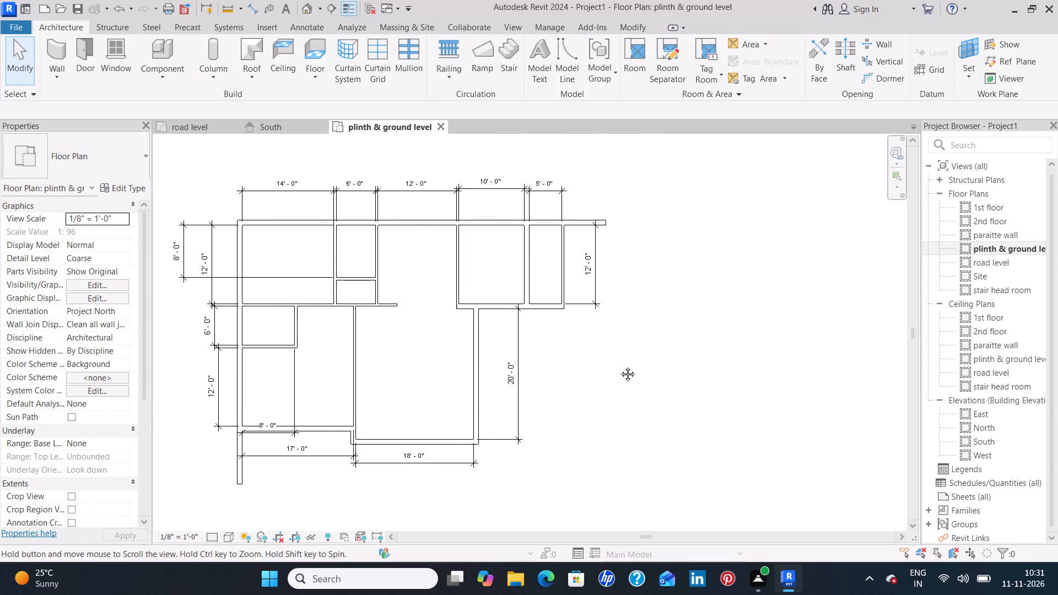
middle_drag(619, 366, 671, 344)
scroll(671, 344, down, 2)
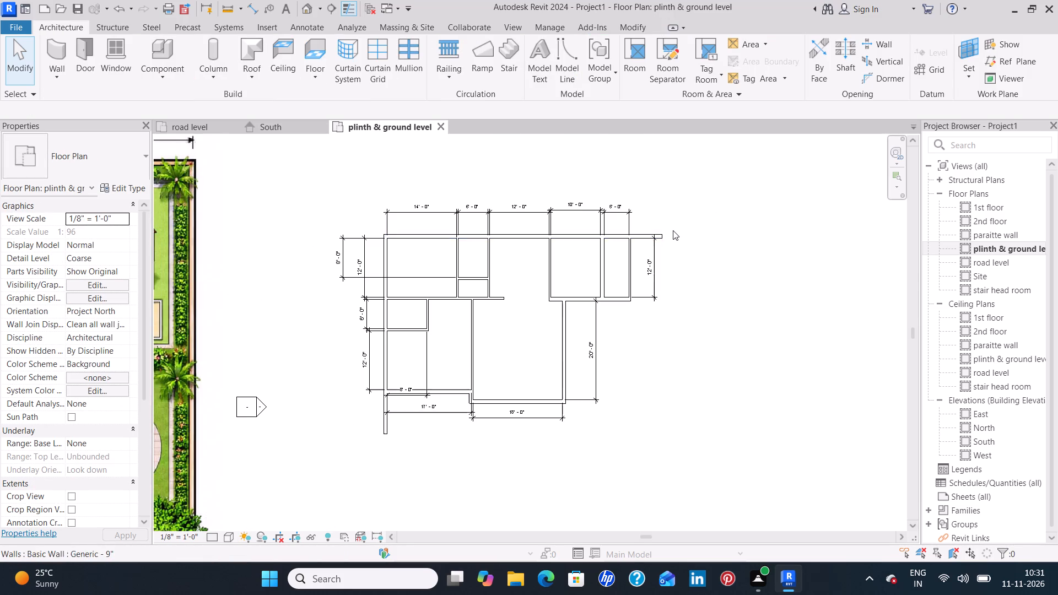
scroll(673, 230, up, 8)
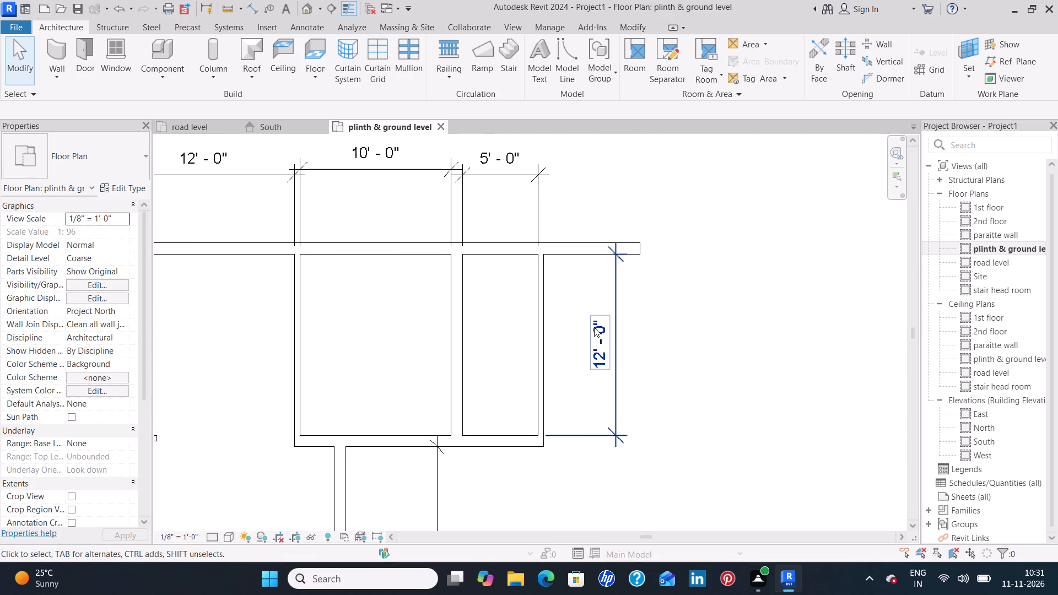
click(594, 327)
scroll(703, 288, down, 4)
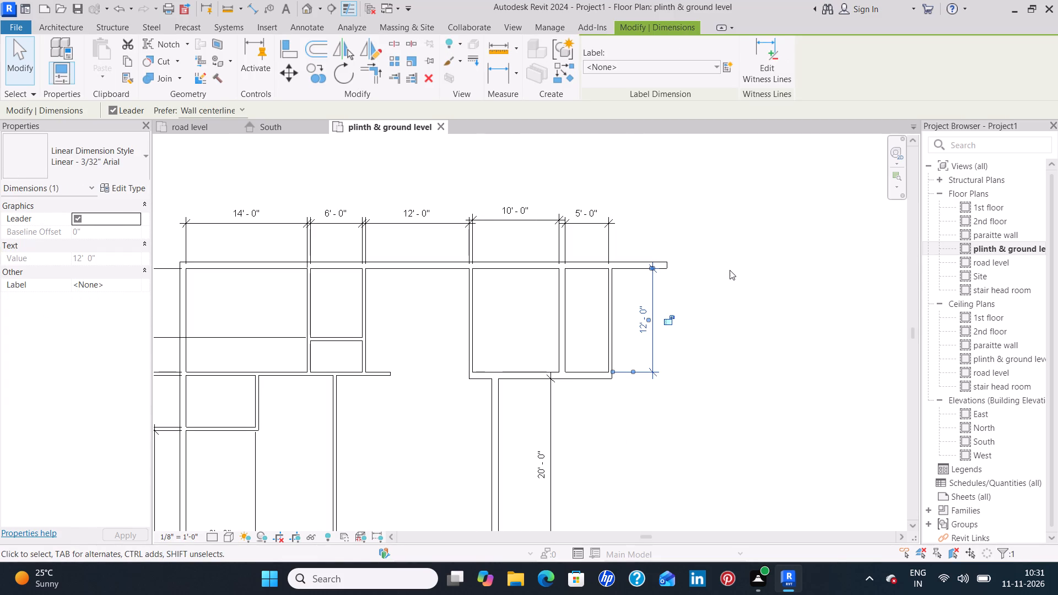
Set the depth of the large room east of bedroom 2 to 19' by moving its 9" south wall.
scroll(730, 270, down, 4)
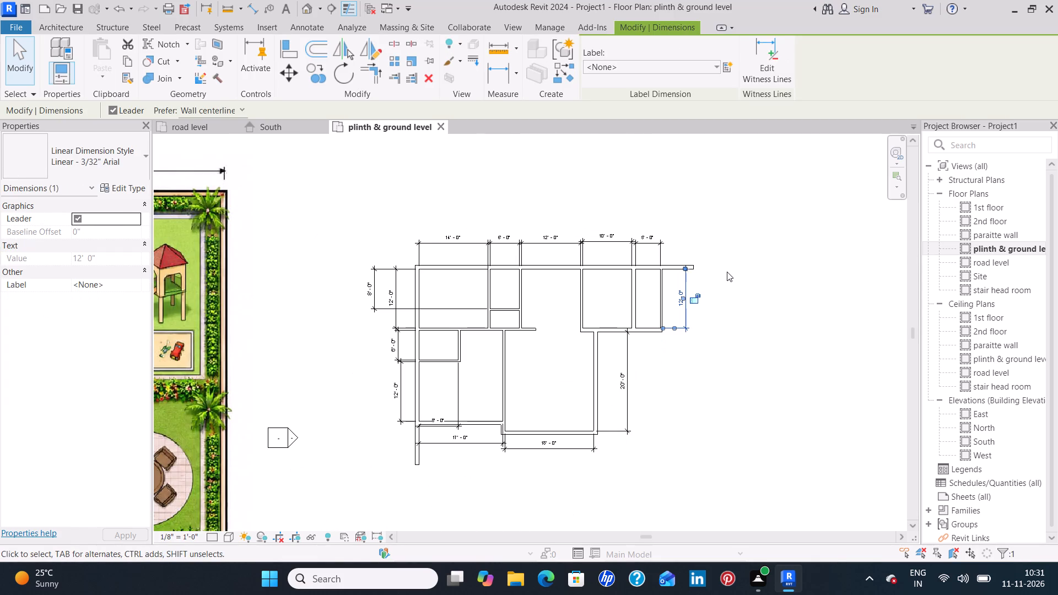
scroll(725, 272, down, 3)
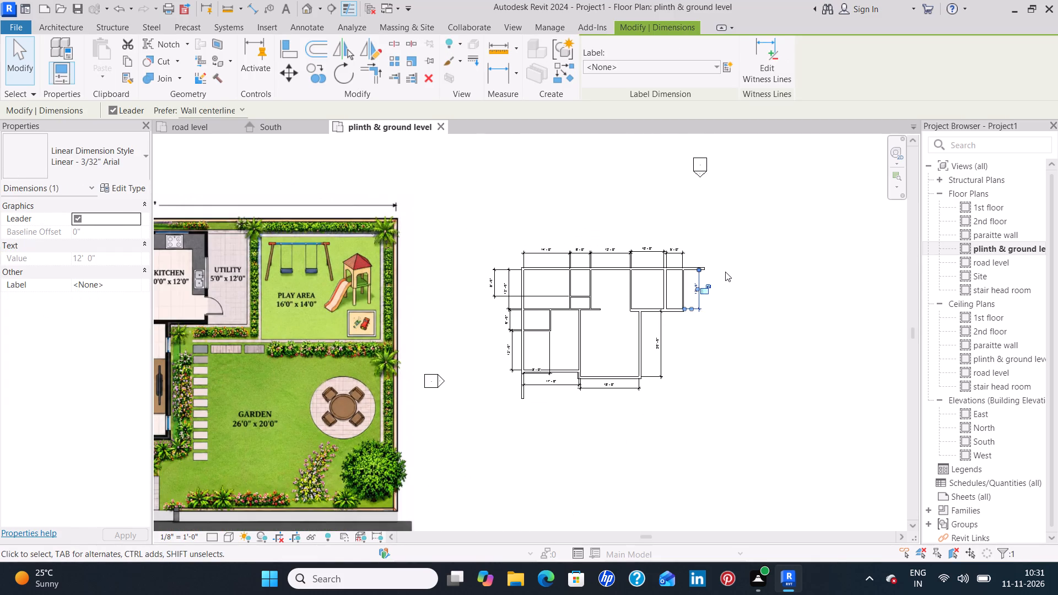
scroll(725, 272, down, 2)
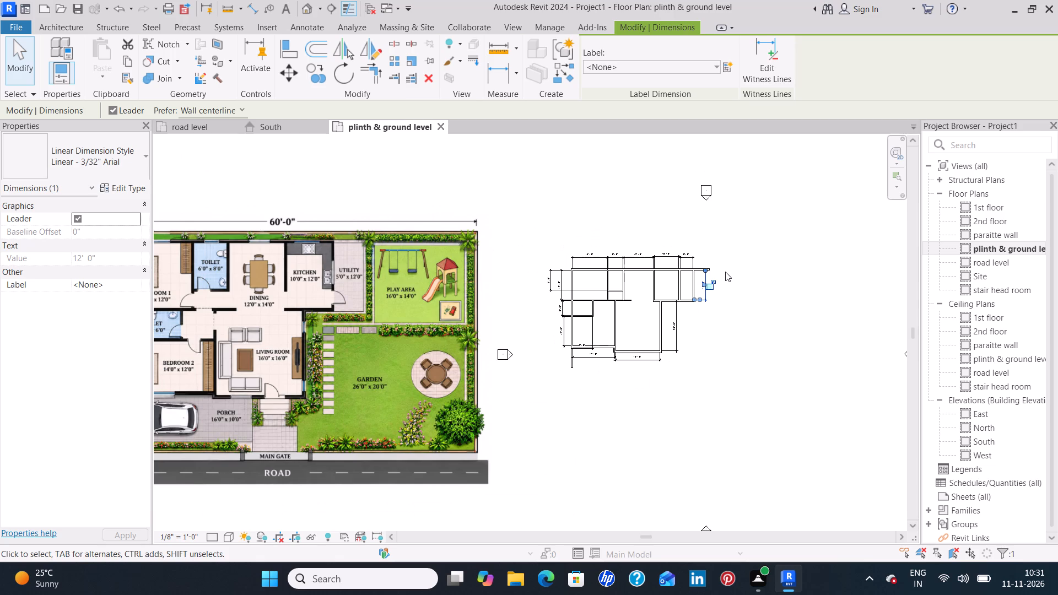
scroll(725, 272, up, 5)
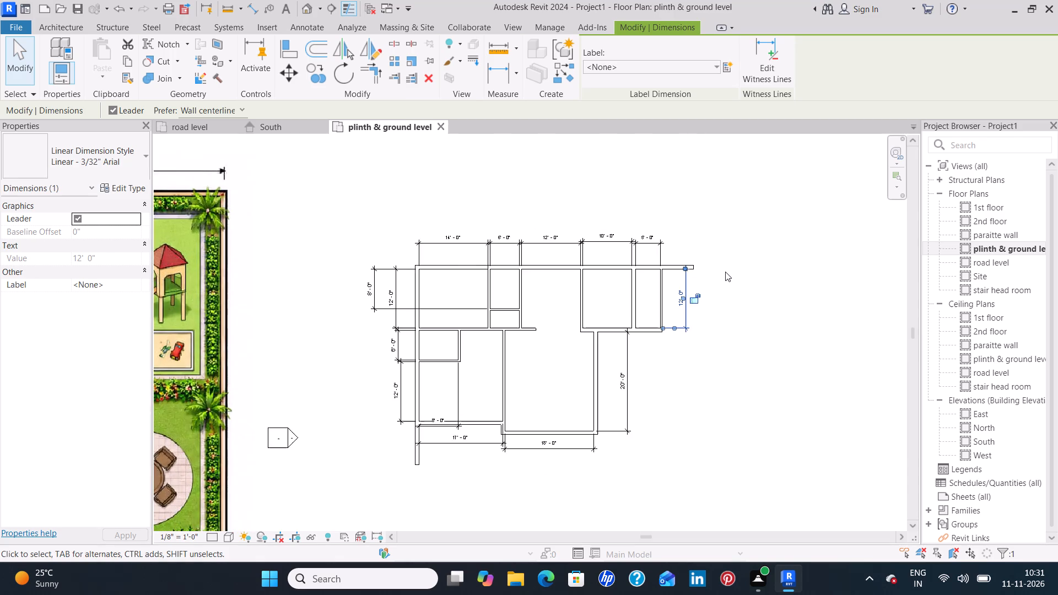
scroll(725, 272, up, 4)
middle_drag(725, 272, 751, 252)
scroll(751, 252, down, 2)
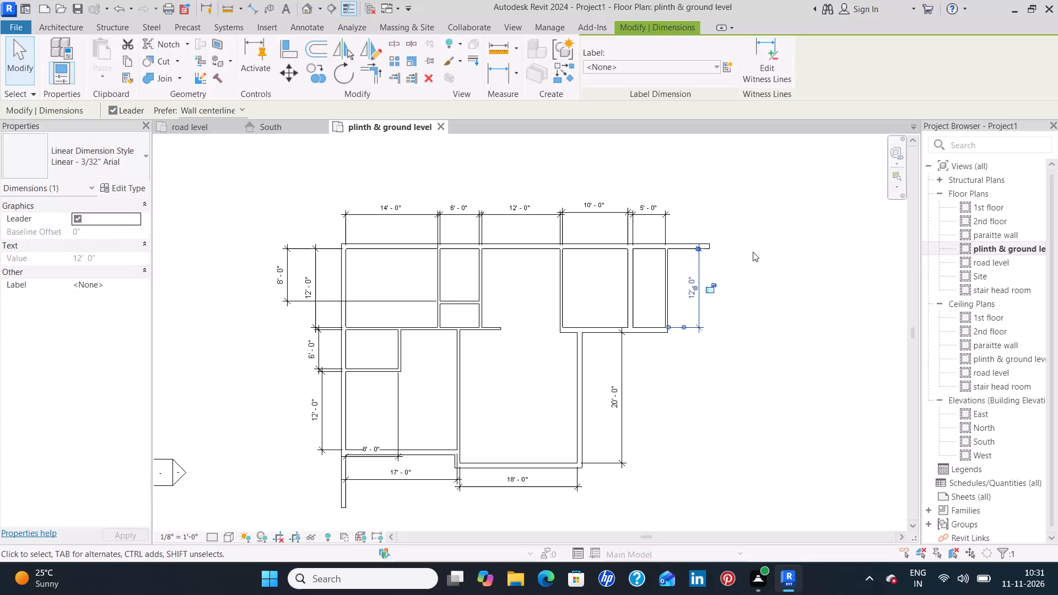
click(497, 460)
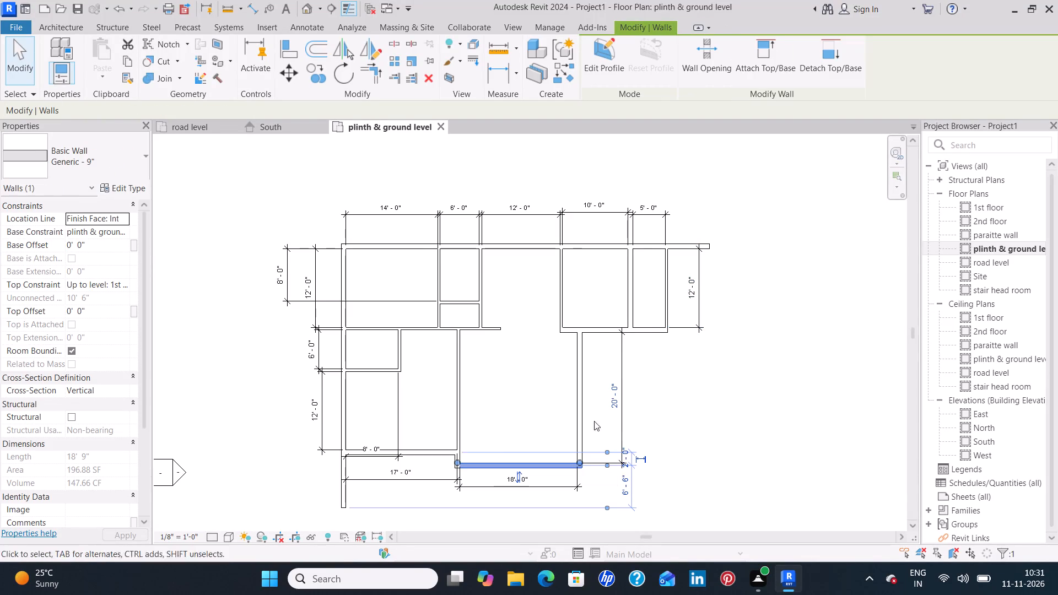
click(617, 407)
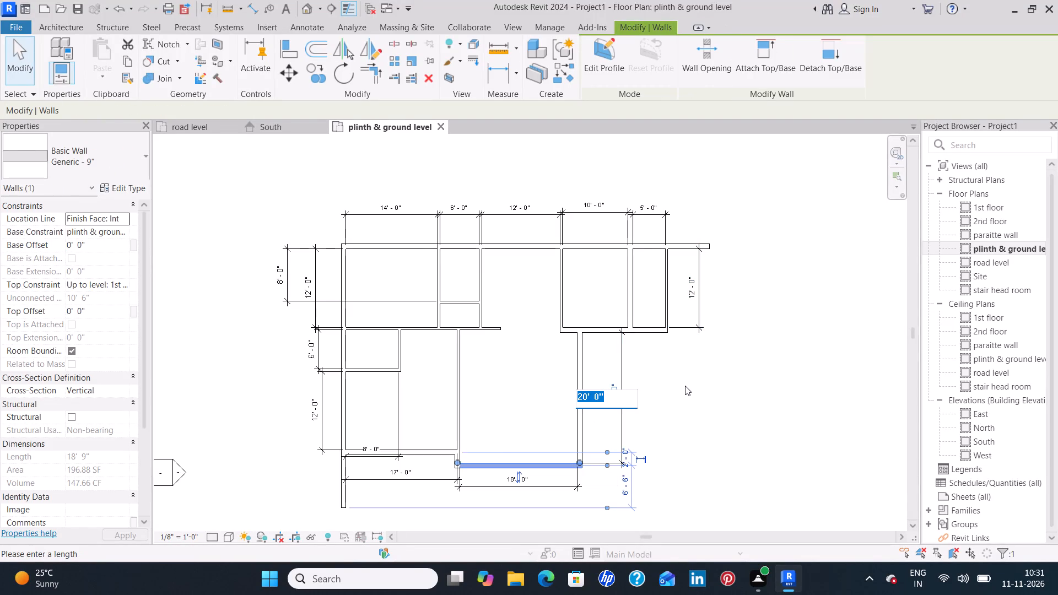
key(BackSpace)
text(19')
key(Return)
click(688, 390)
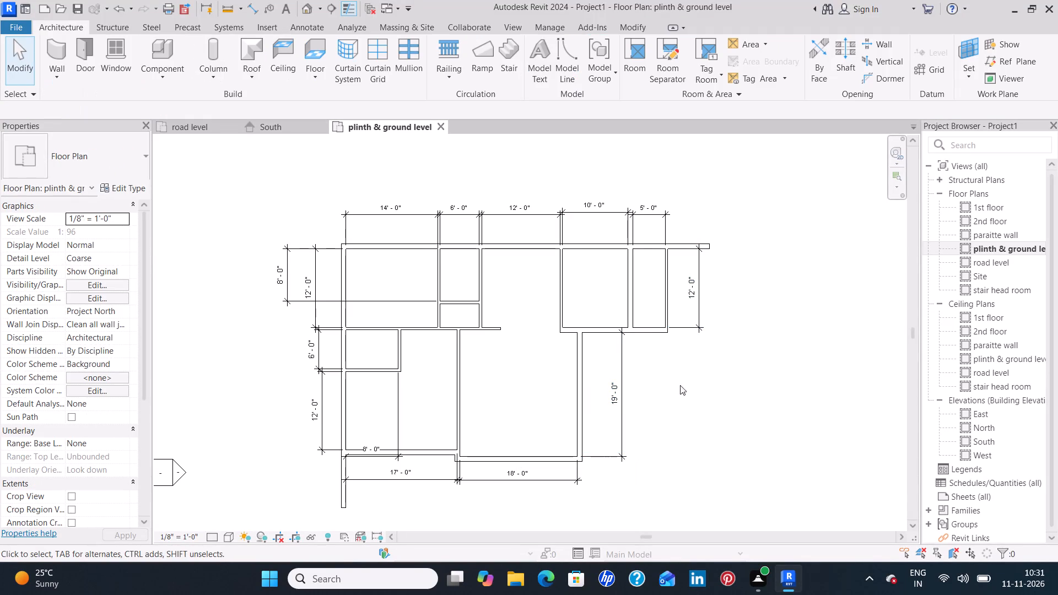
Delete all the linear dimensions around the ground level walls.
click(690, 288)
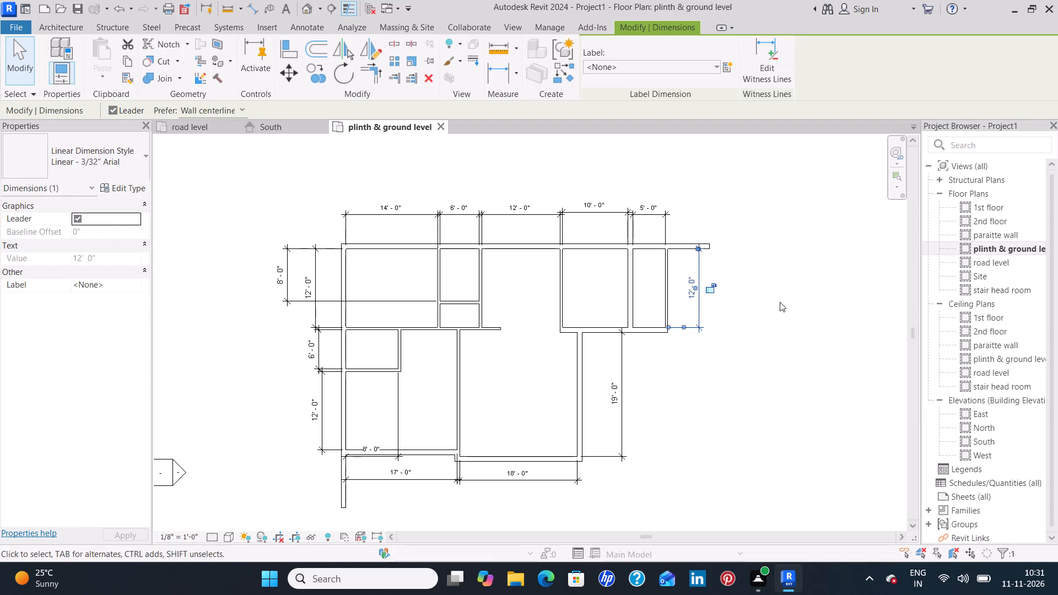
text(sa)
key(Delete)
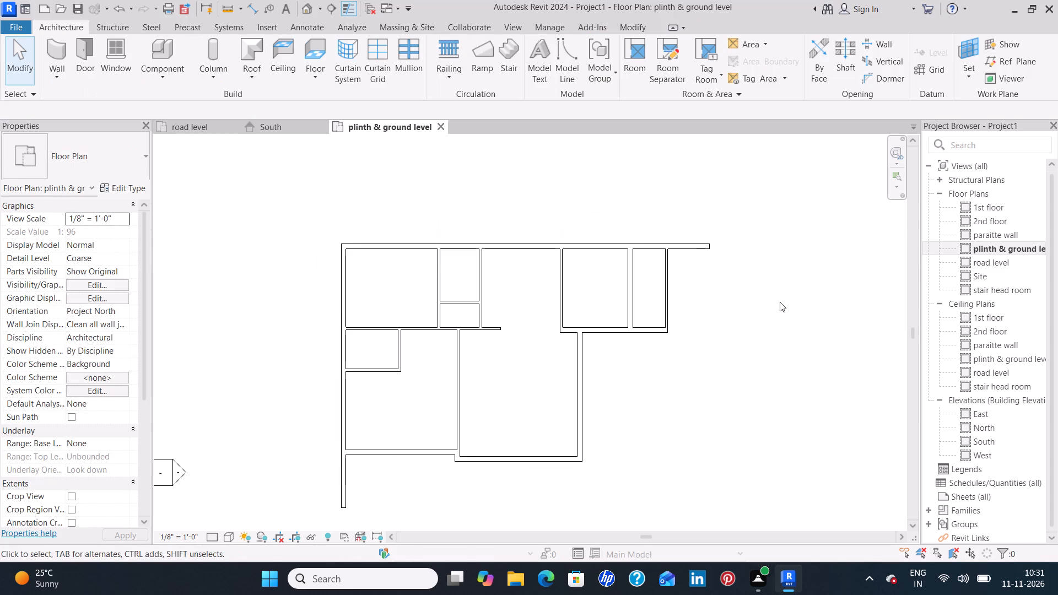
Shorten the 9" north wall to about 49' 7 1/2" so its east end meets the easternmost room's east wall.
click(705, 248)
drag(708, 250, 693, 255)
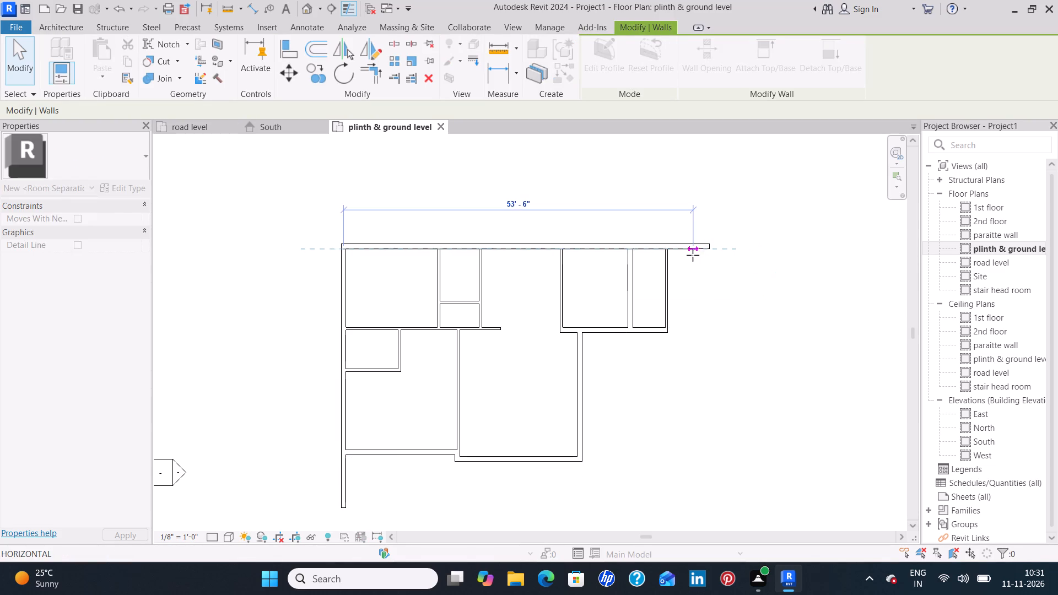
drag(693, 255, 685, 255)
click(674, 249)
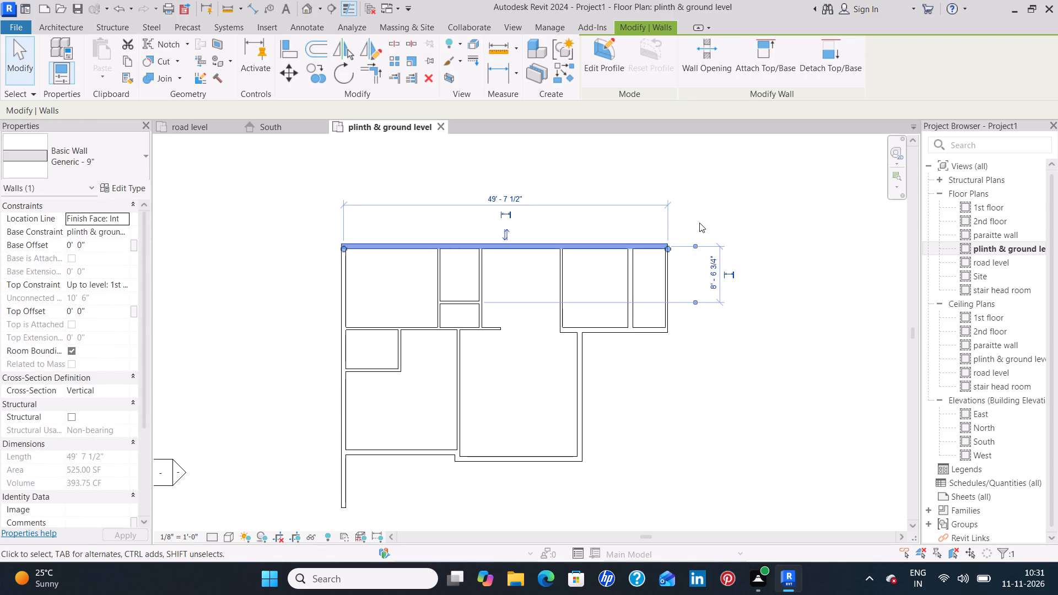
click(700, 222)
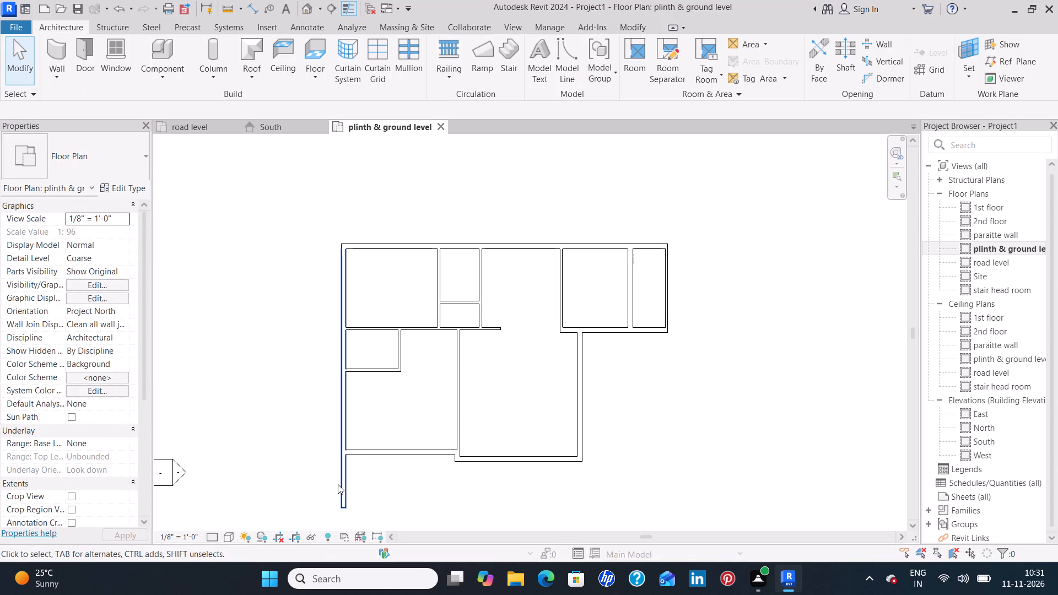
Shorten the 9" west wall so its south end meets the corner of bedroom 2's south wall.
click(338, 484)
drag(348, 507, 351, 472)
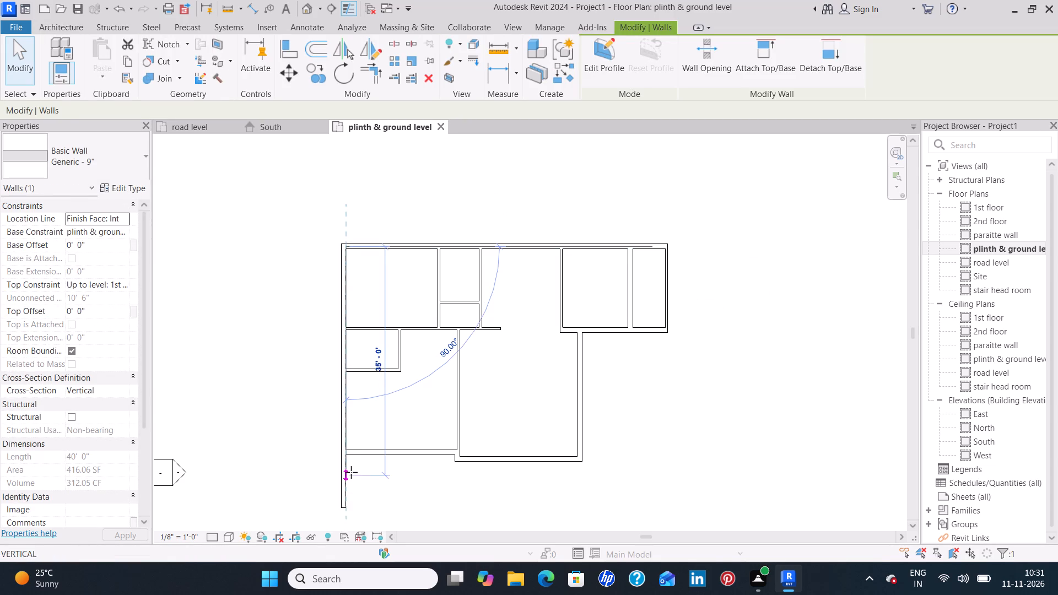
drag(351, 472, 350, 458)
click(383, 486)
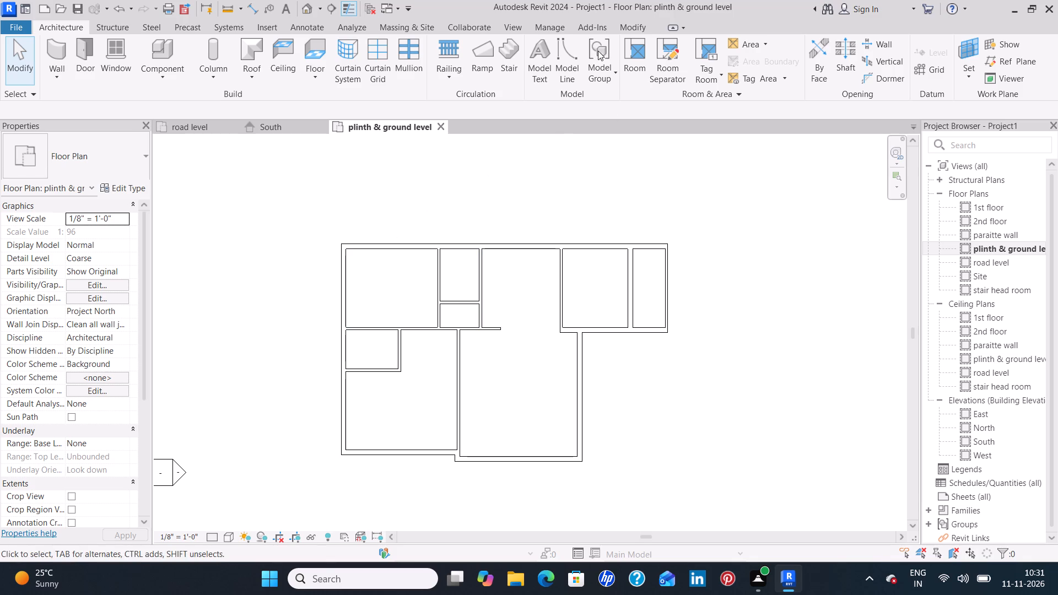
Split the north toilet's 4.5" east wall at the south face of the toilet's 4.5" south wall.
click(636, 29)
scroll(477, 309, up, 9)
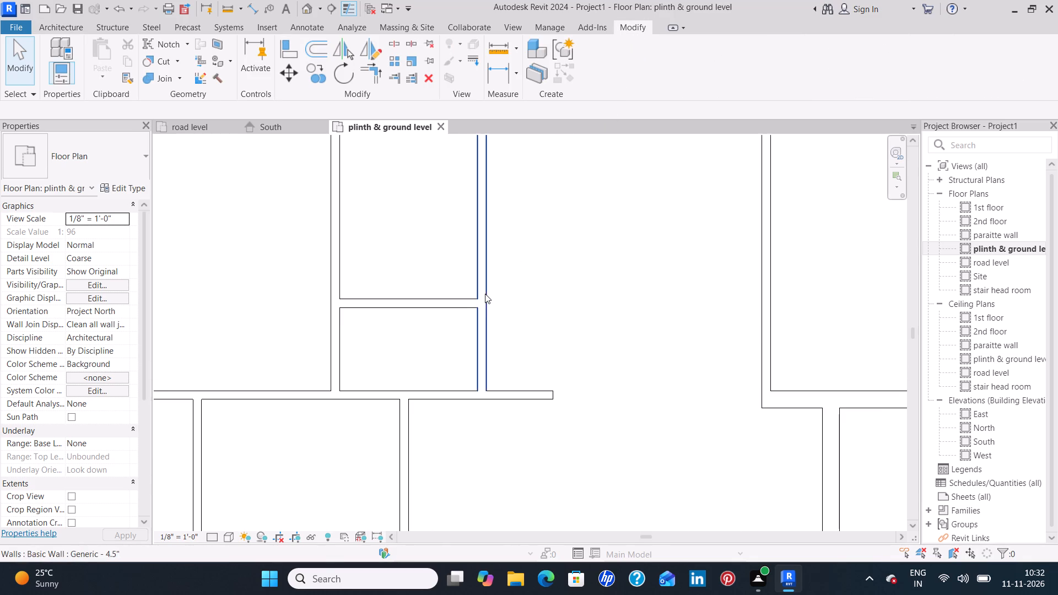
scroll(485, 293, up, 10)
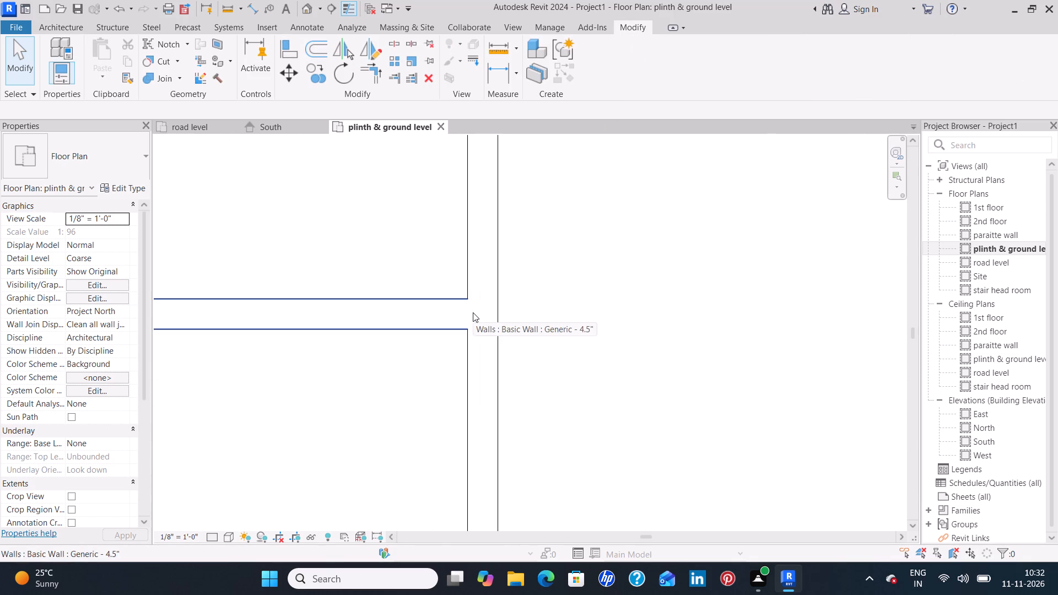
scroll(476, 320, up, 5)
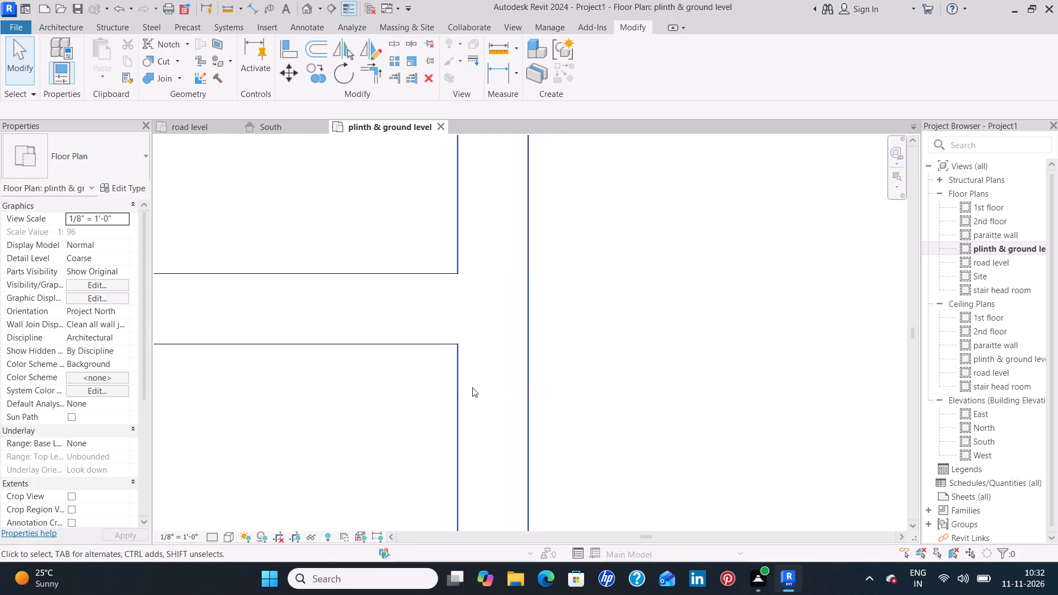
scroll(494, 284, up, 6)
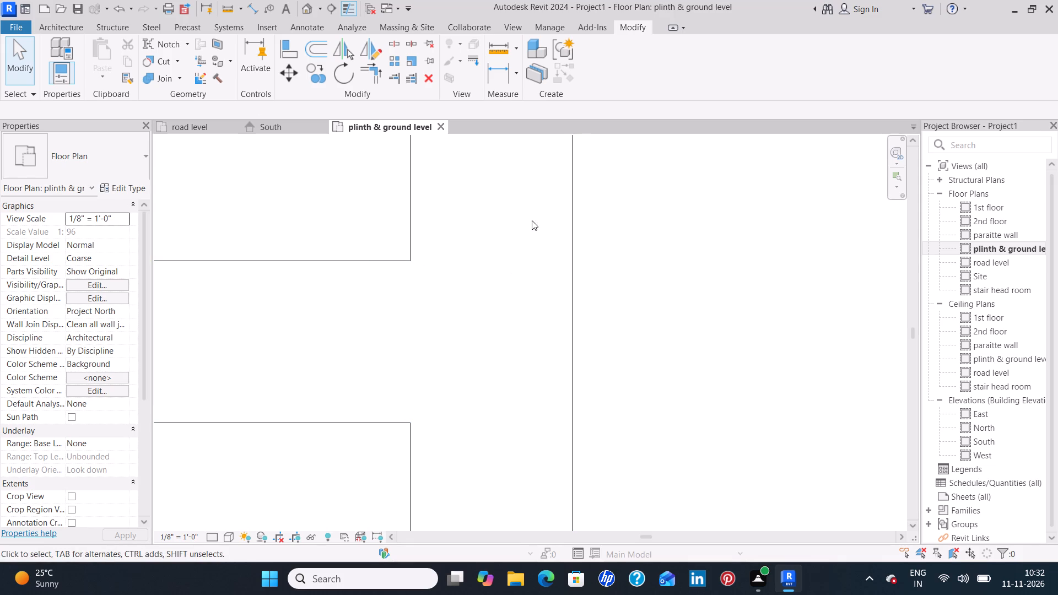
click(388, 39)
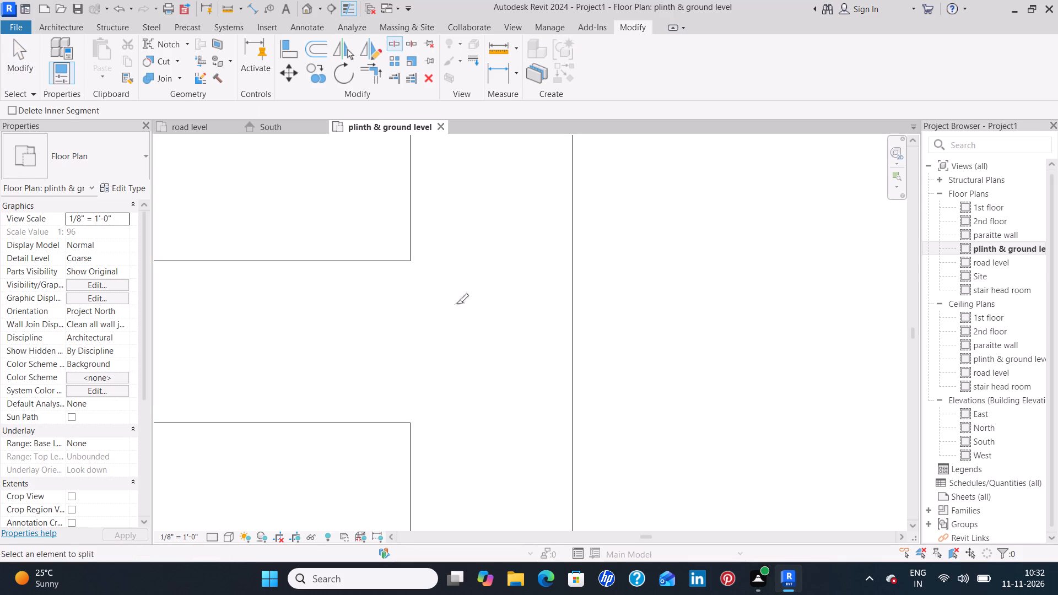
click(488, 422)
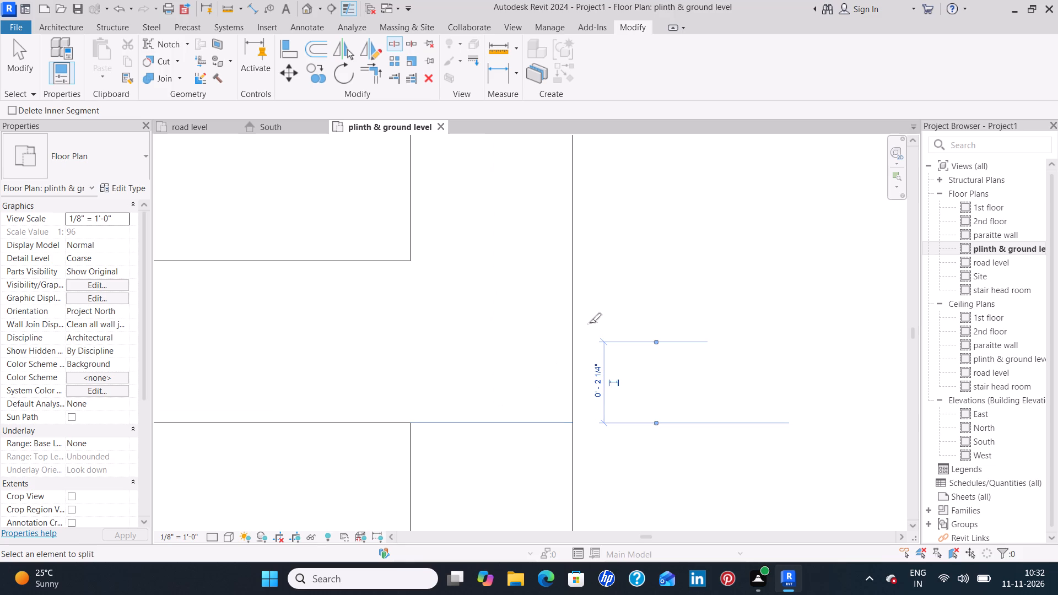
key(Escape)
key(Escape)
Delete the 4.5" wall segment running south from the north toilet's southeast corner.
scroll(588, 326, down, 11)
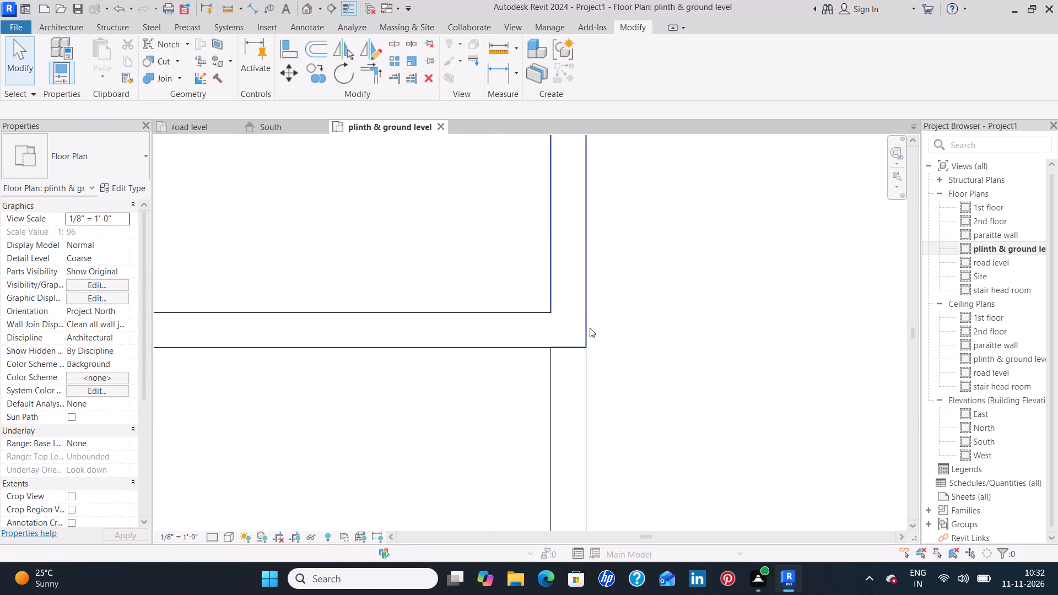
scroll(590, 329, down, 4)
click(590, 410)
scroll(591, 409, down, 5)
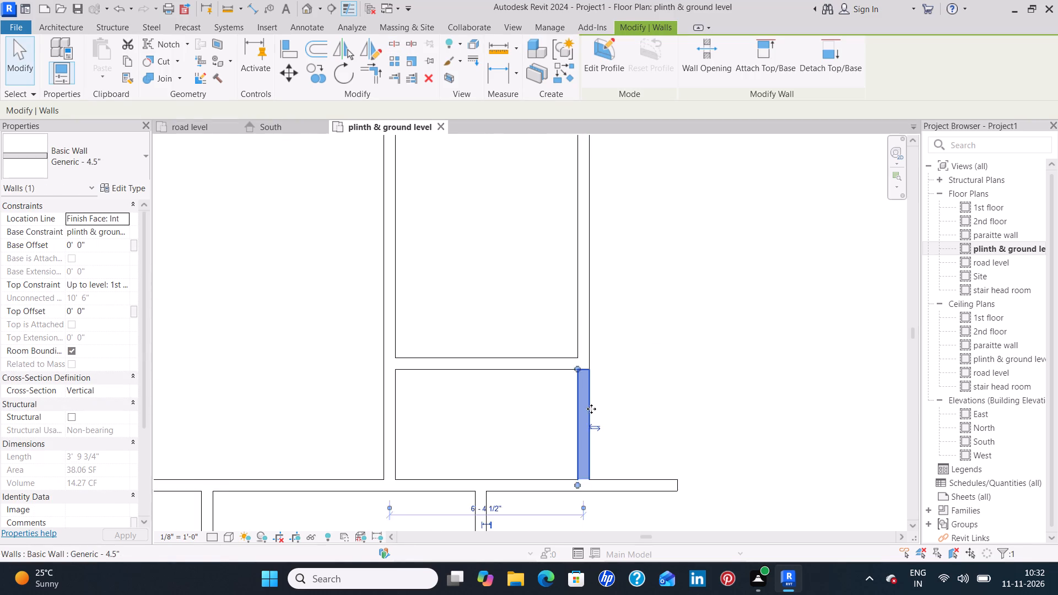
scroll(591, 409, down, 1)
key(Delete)
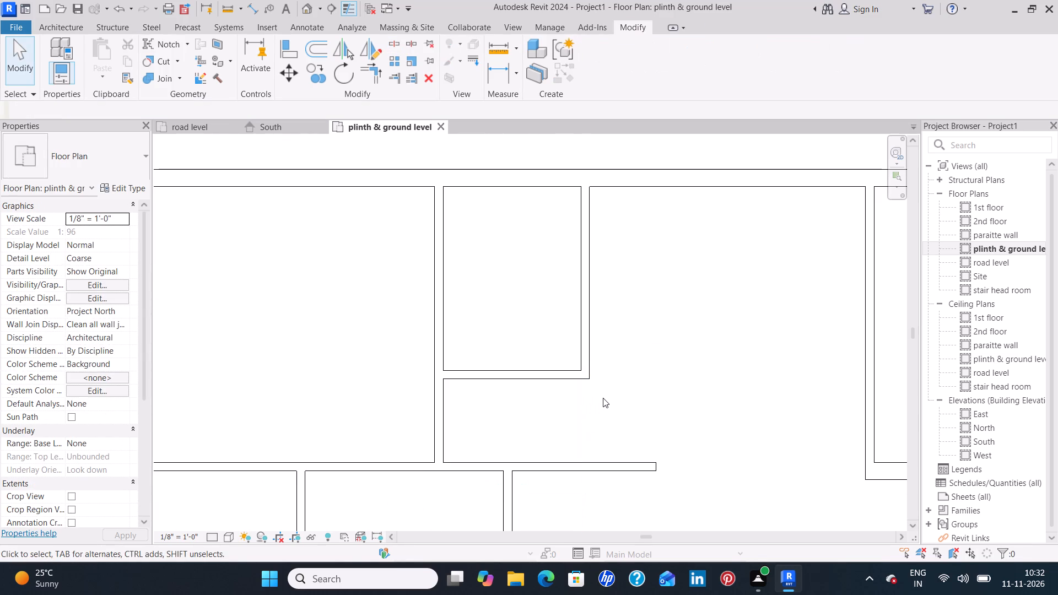
Compare the cleaned-up wall layout with the reference floor plan image.
scroll(603, 398, down, 4)
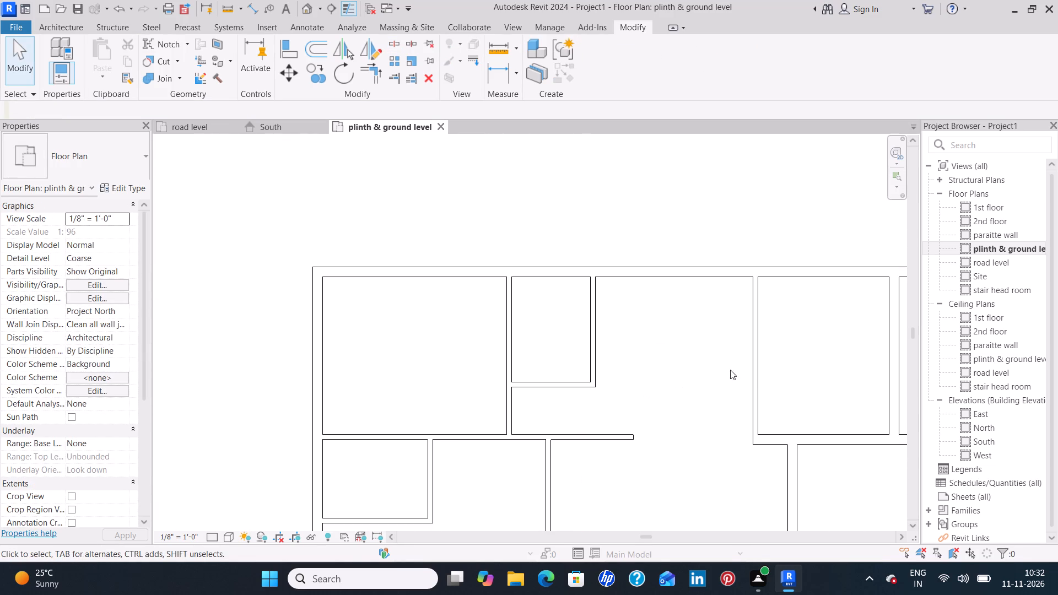
scroll(709, 395, down, 3)
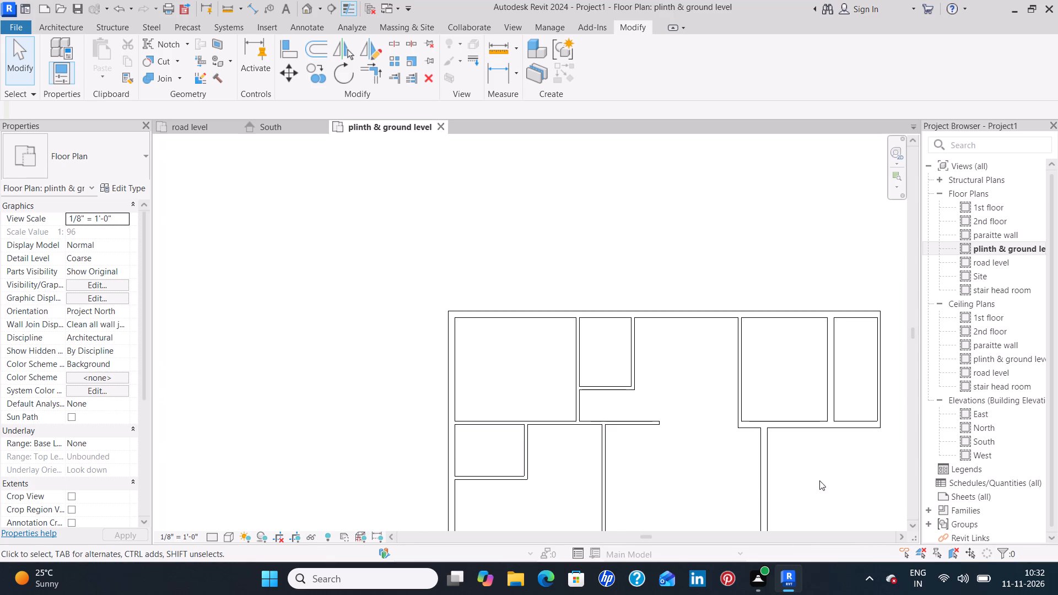
middle_drag(814, 477, 603, 290)
scroll(603, 290, up, 1)
scroll(603, 290, down, 1)
middle_drag(603, 290, 604, 291)
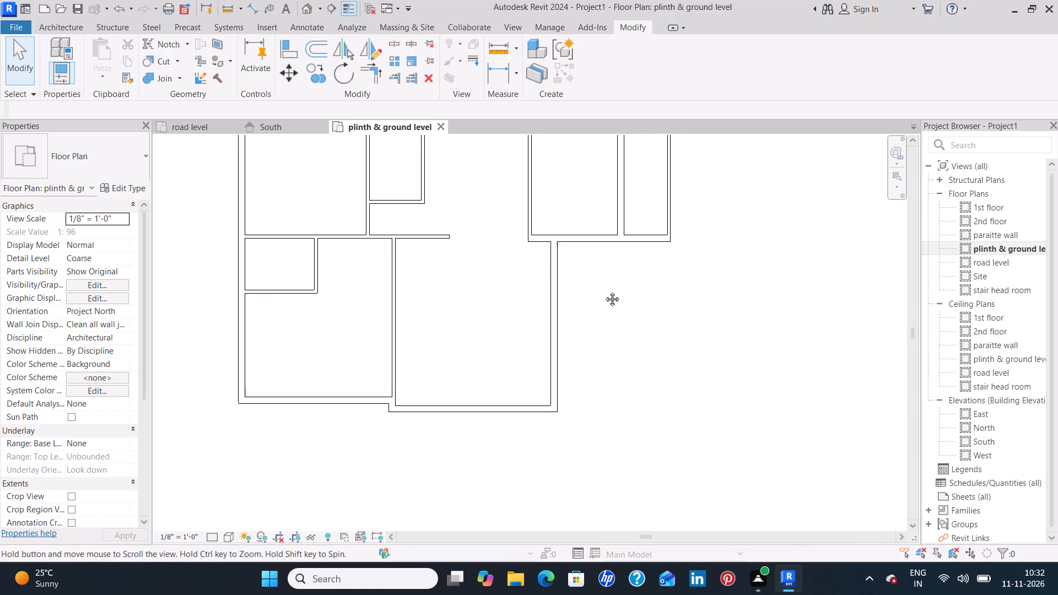
middle_drag(604, 291, 655, 378)
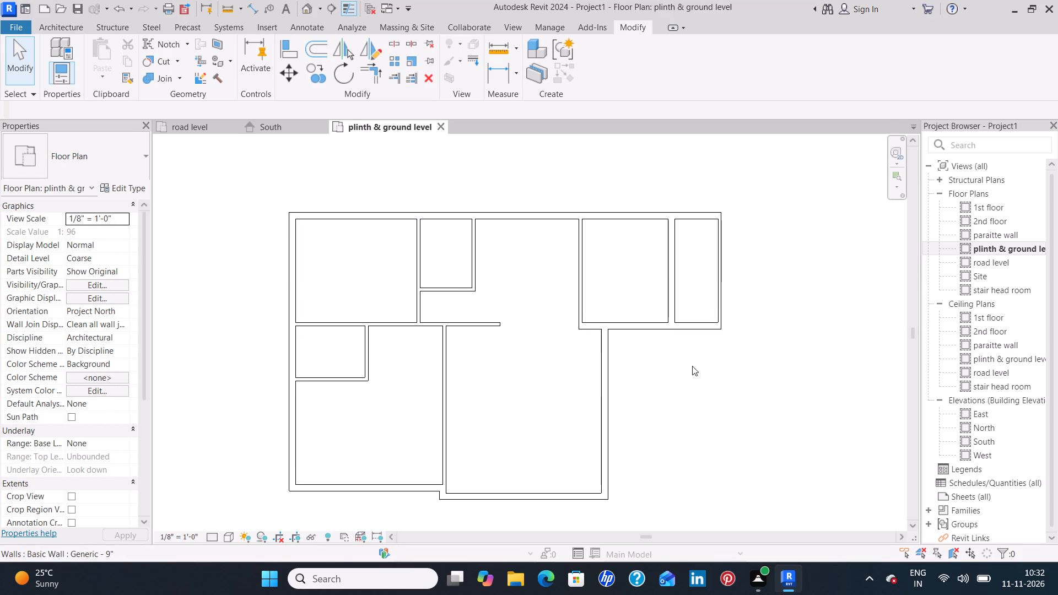
middle_click(725, 380)
scroll(724, 380, down, 4)
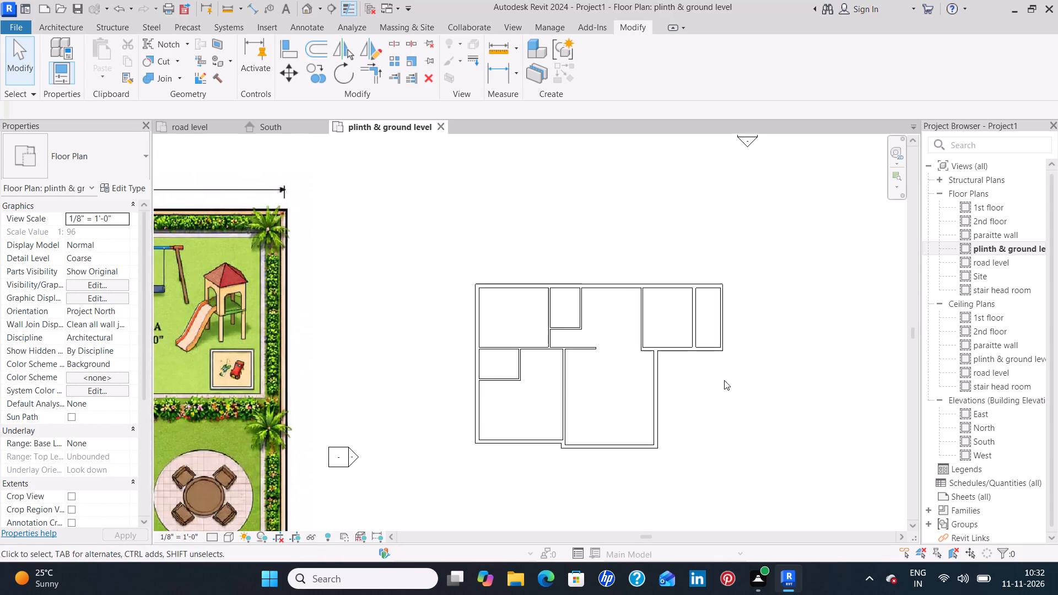
scroll(724, 380, down, 3)
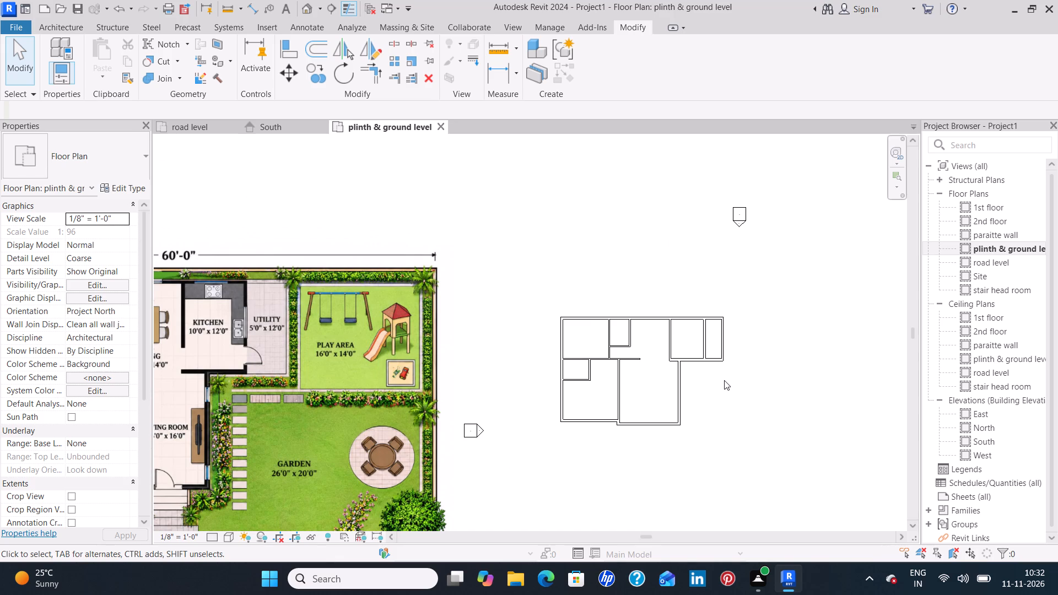
scroll(724, 380, up, 2)
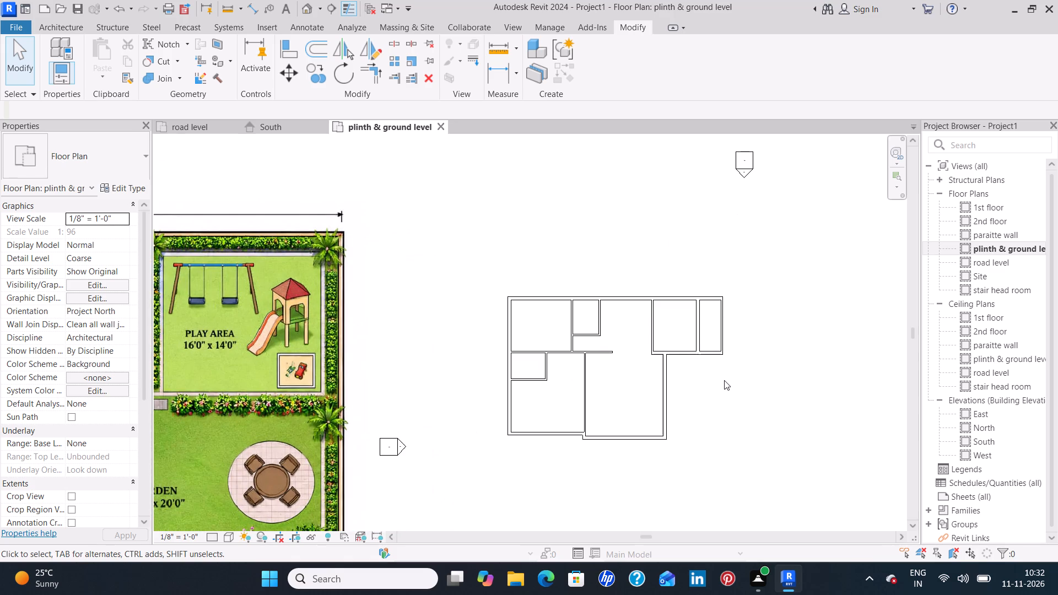
scroll(724, 380, down, 2)
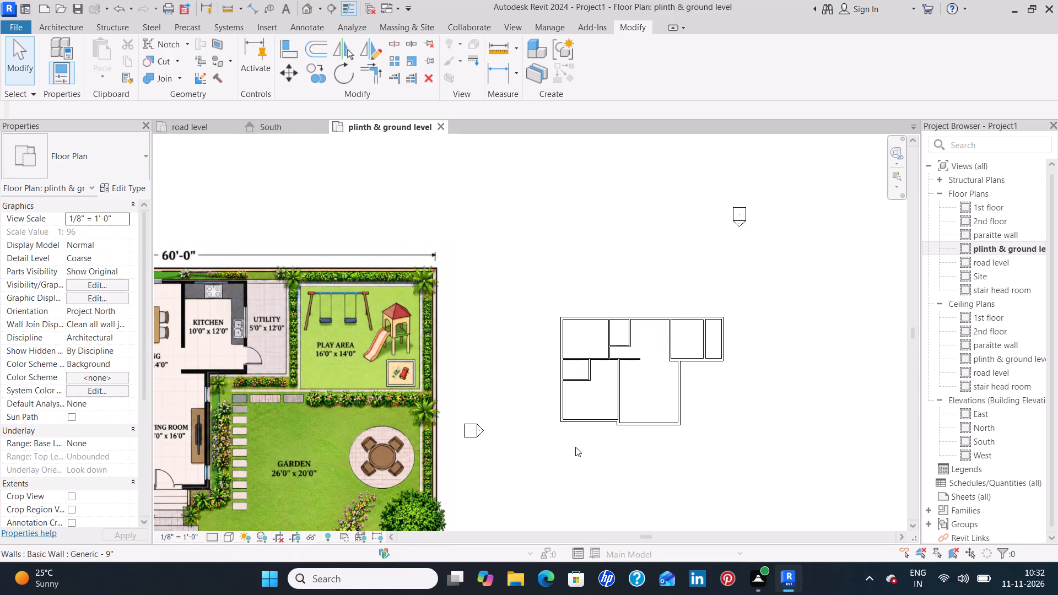
middle_drag(579, 441, 630, 399)
middle_drag(619, 407, 684, 379)
middle_drag(722, 370, 738, 366)
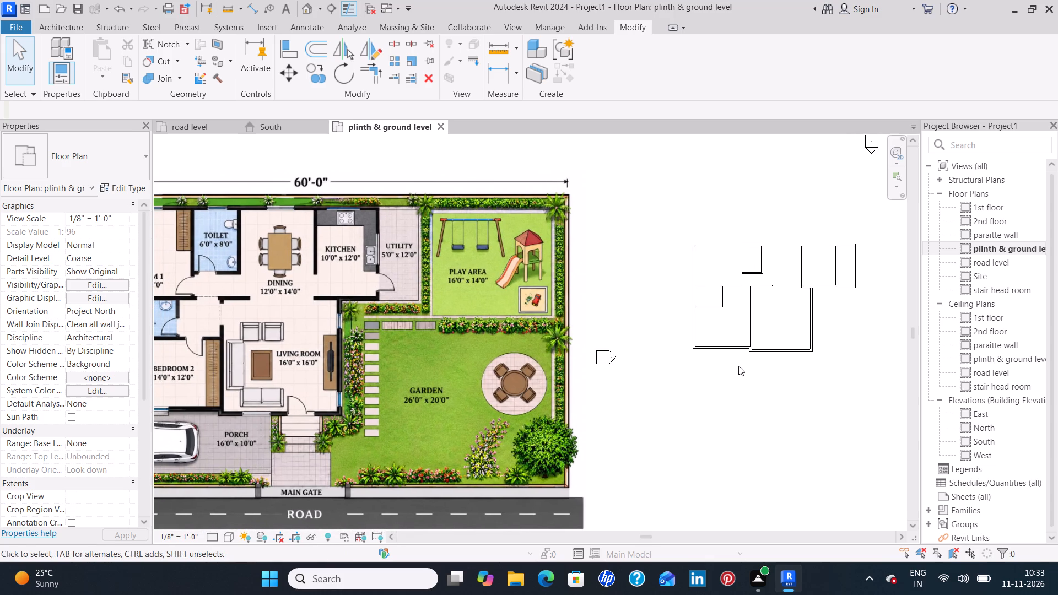
middle_drag(738, 366, 753, 359)
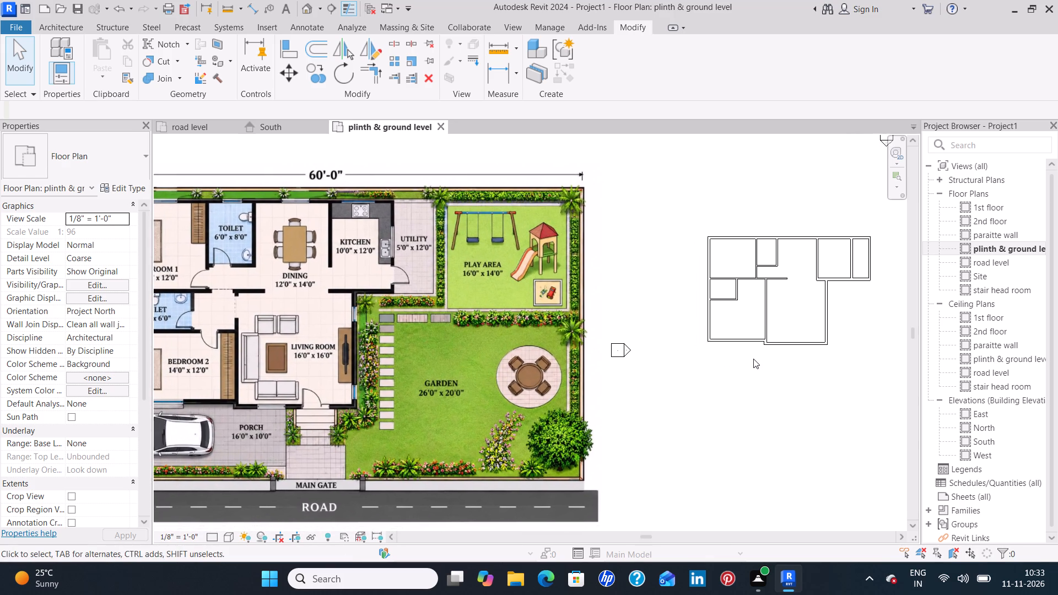
scroll(753, 359, down, 1)
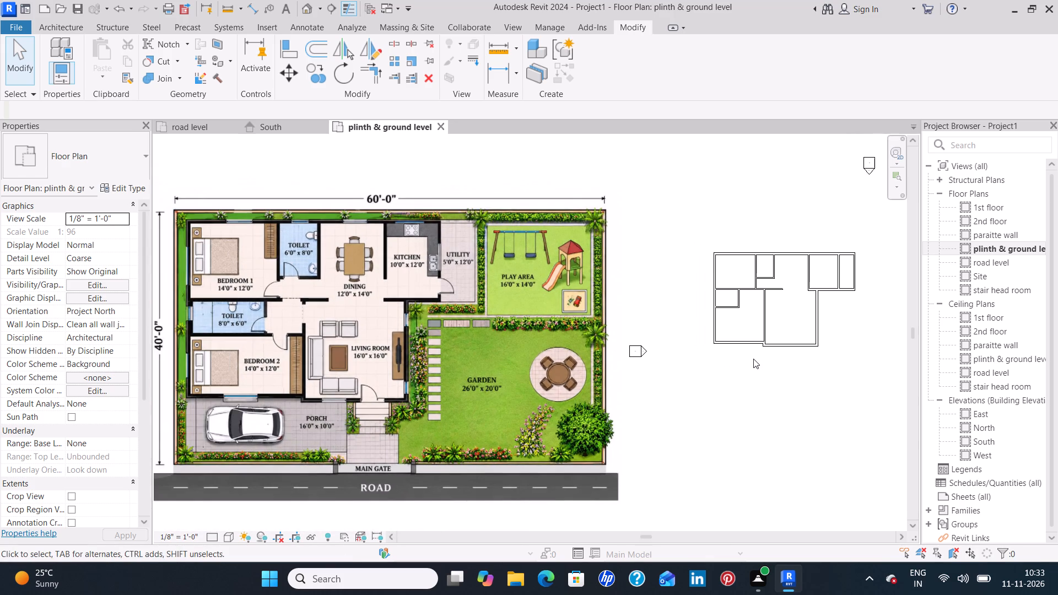
Extend the west toilet's 4.5" south wall east to the 4.5" wall between bedroom 2 and the living room, about 17' 6 3/4" long.
click(727, 311)
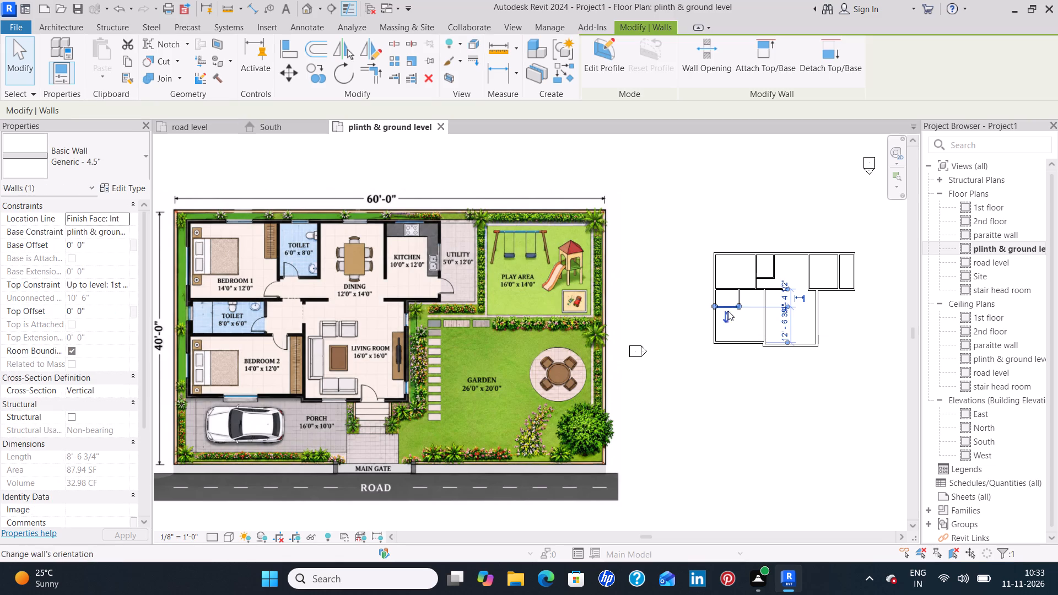
scroll(747, 315, up, 4)
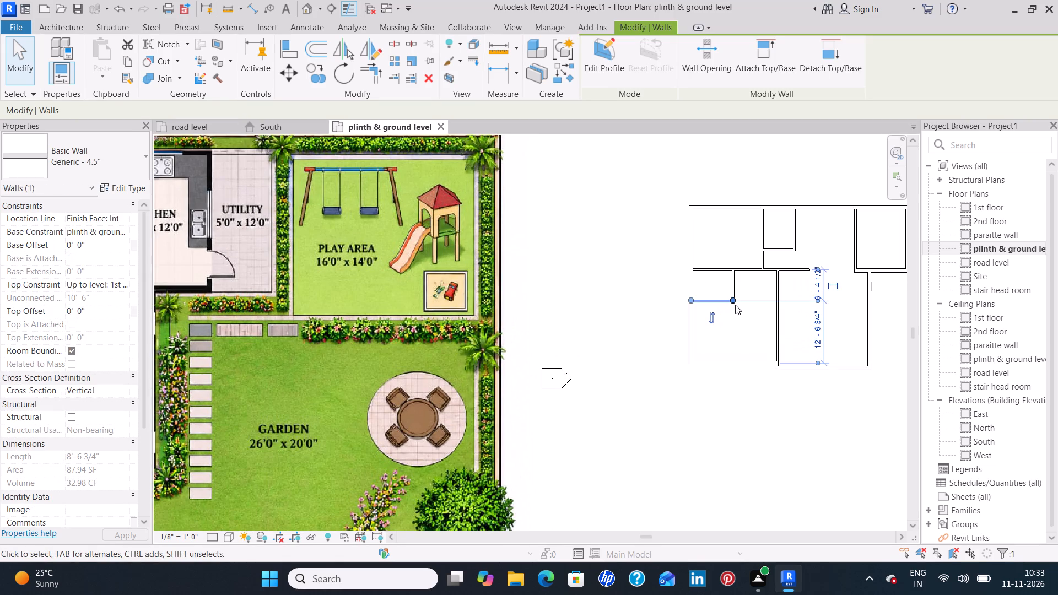
drag(734, 300, 775, 298)
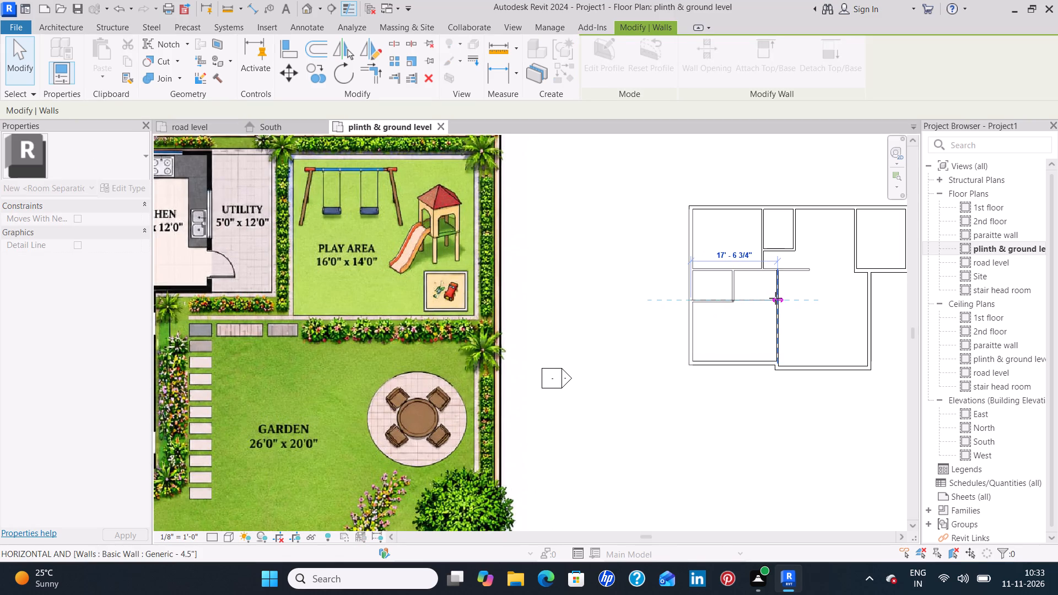
drag(775, 298, 776, 298)
click(757, 322)
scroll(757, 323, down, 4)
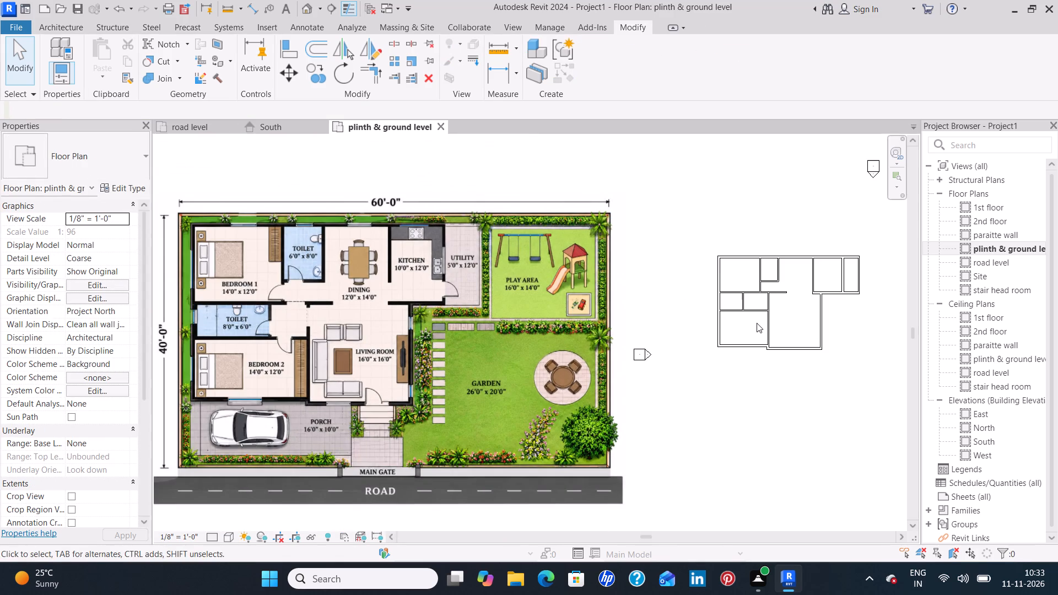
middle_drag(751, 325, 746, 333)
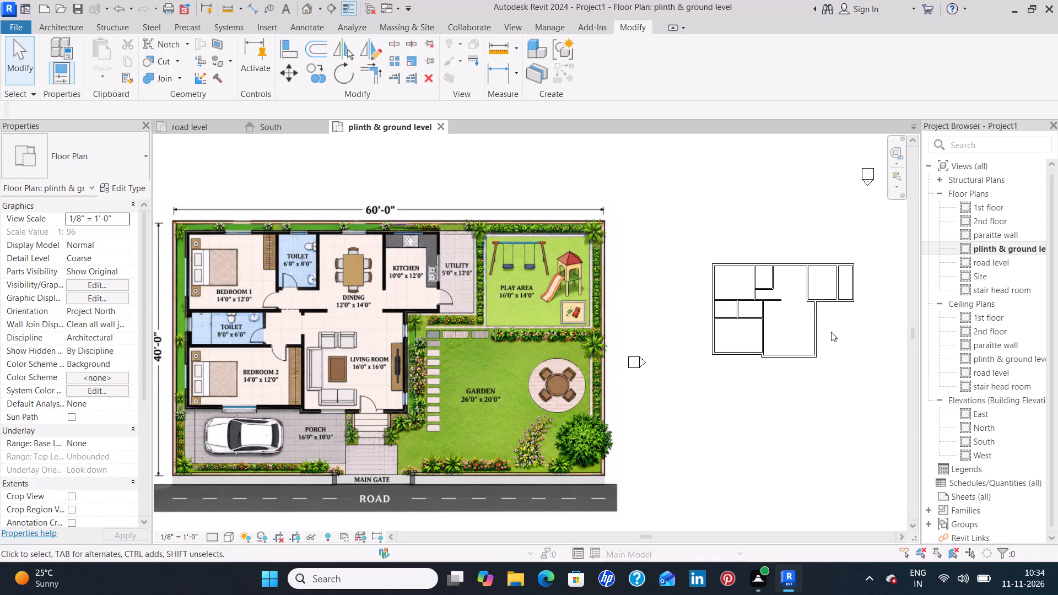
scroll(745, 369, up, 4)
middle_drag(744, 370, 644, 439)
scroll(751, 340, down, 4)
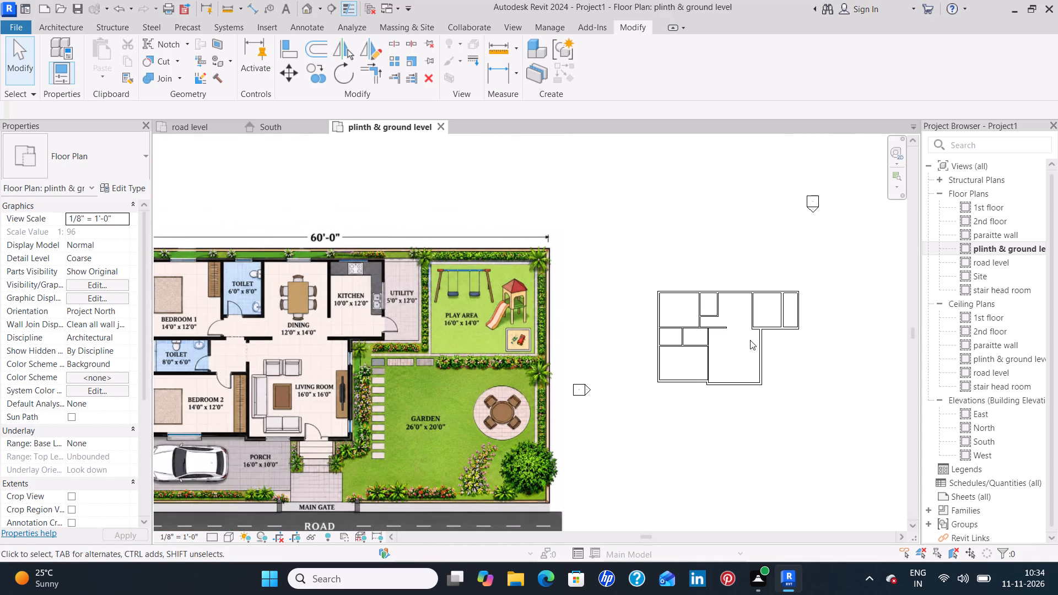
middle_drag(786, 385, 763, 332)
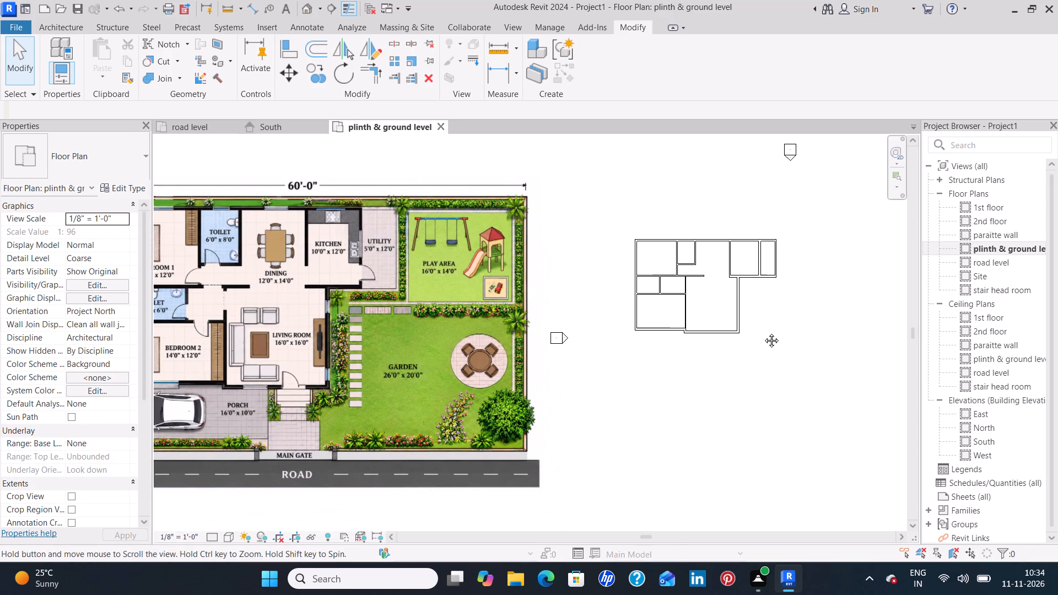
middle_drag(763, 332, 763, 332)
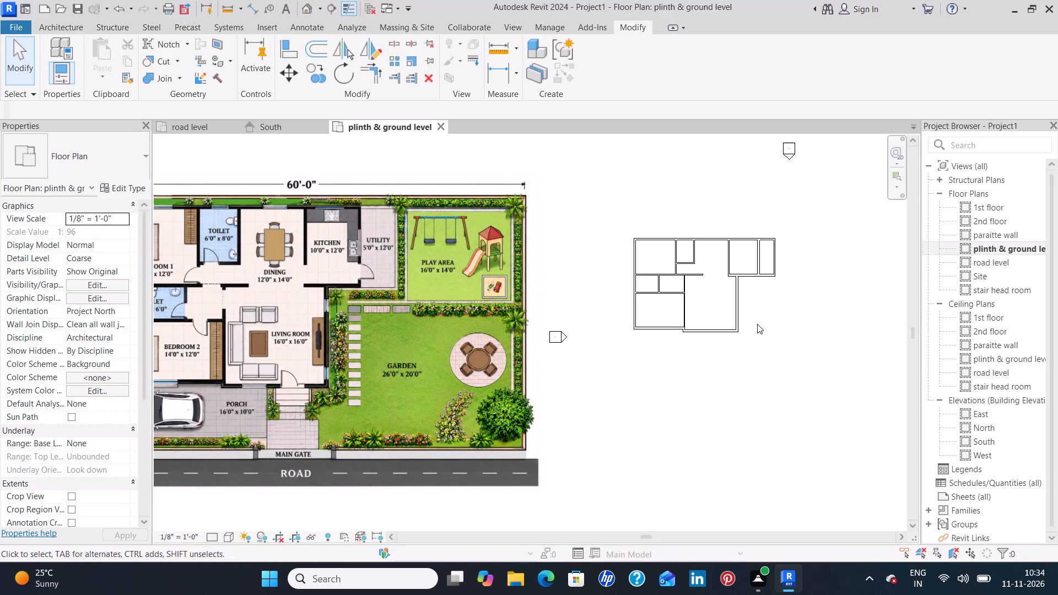
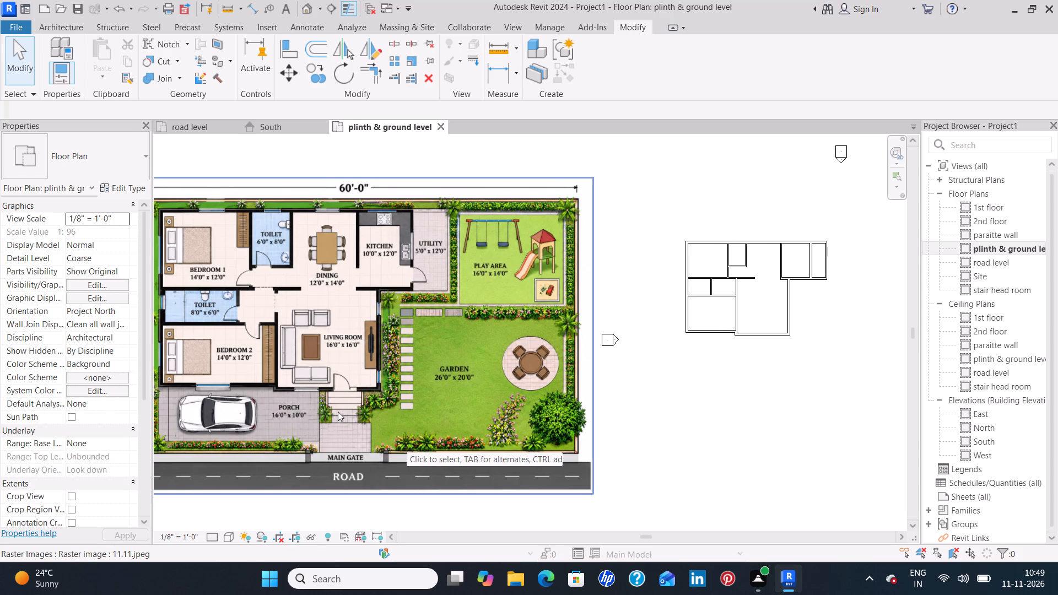
Examine the reference plan's porch, entrance, garden and room openings against the modelled wall layout.
middle_drag(347, 404, 413, 355)
scroll(387, 388, up, 4)
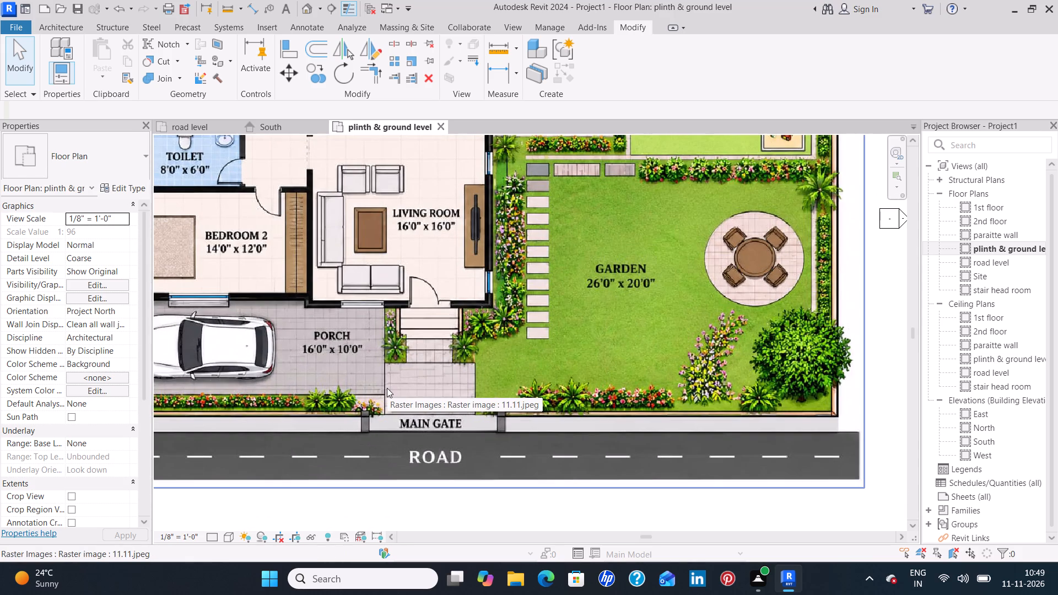
scroll(422, 385, down, 2)
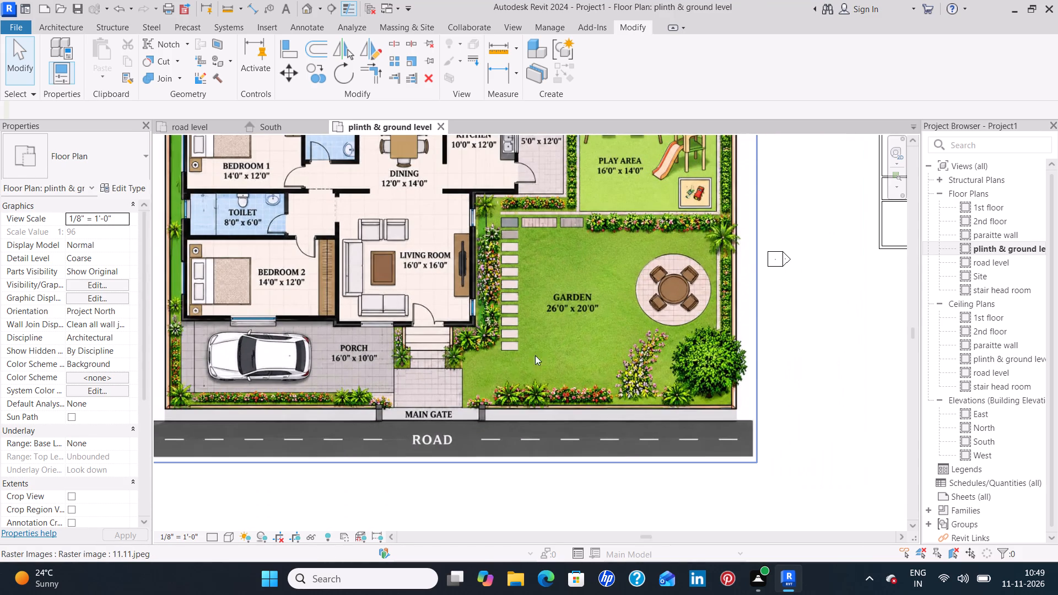
scroll(582, 342, down, 3)
middle_drag(579, 343, 528, 356)
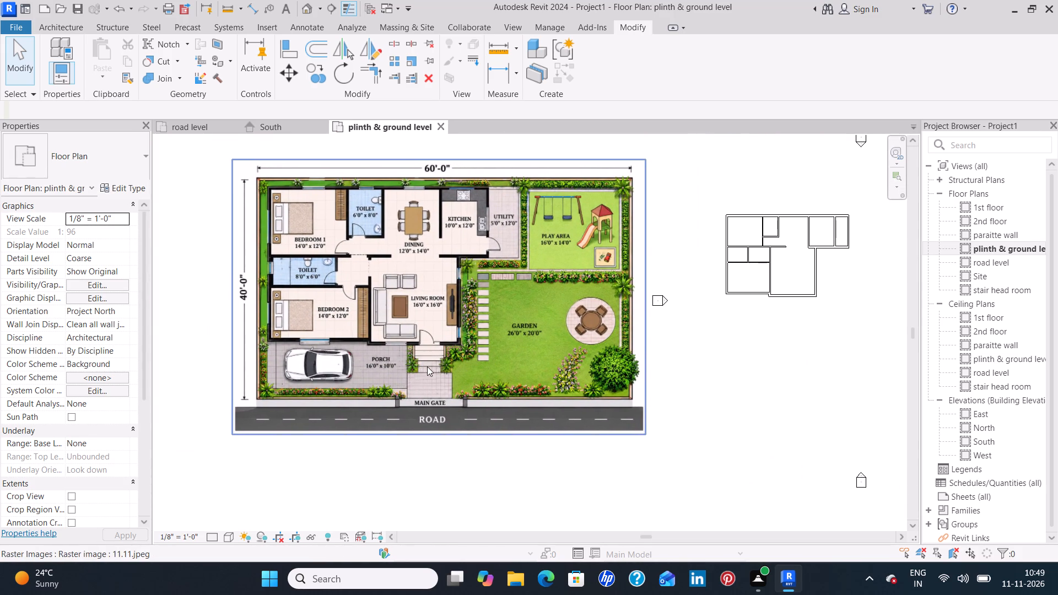
scroll(427, 366, up, 7)
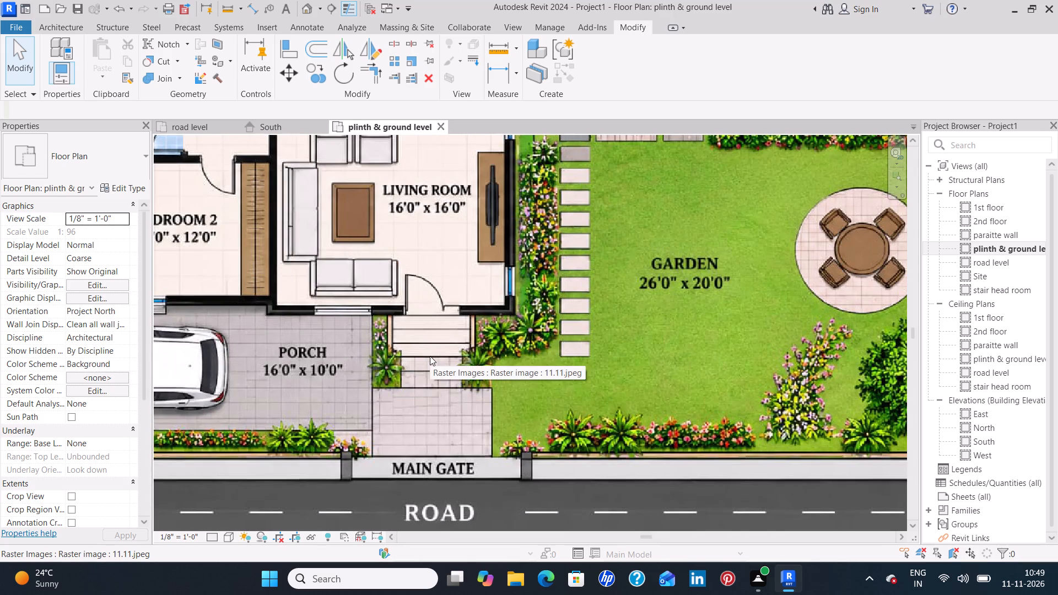
scroll(430, 356, down, 1)
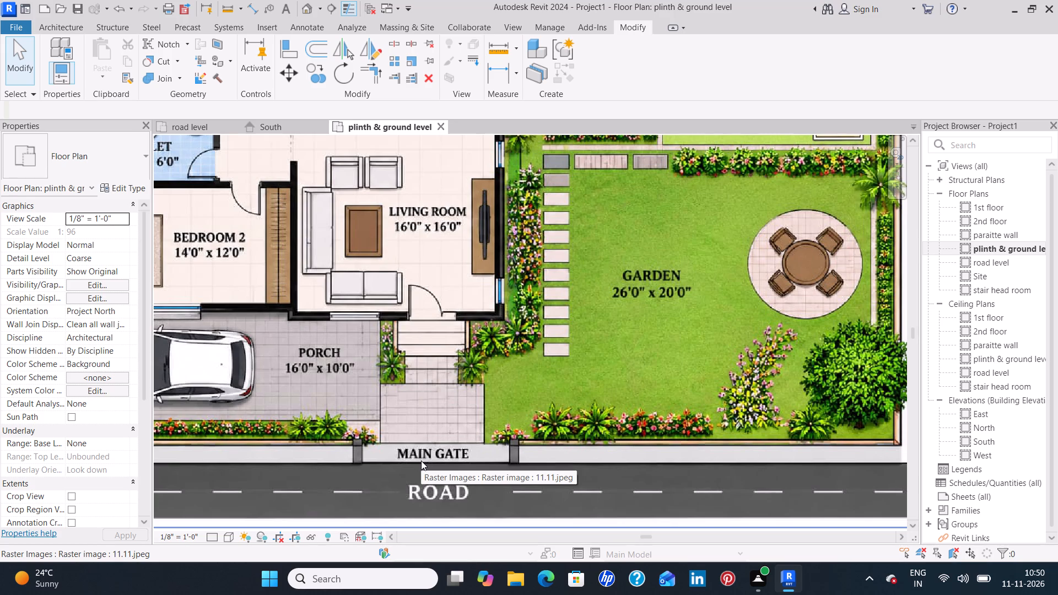
scroll(671, 302, down, 2)
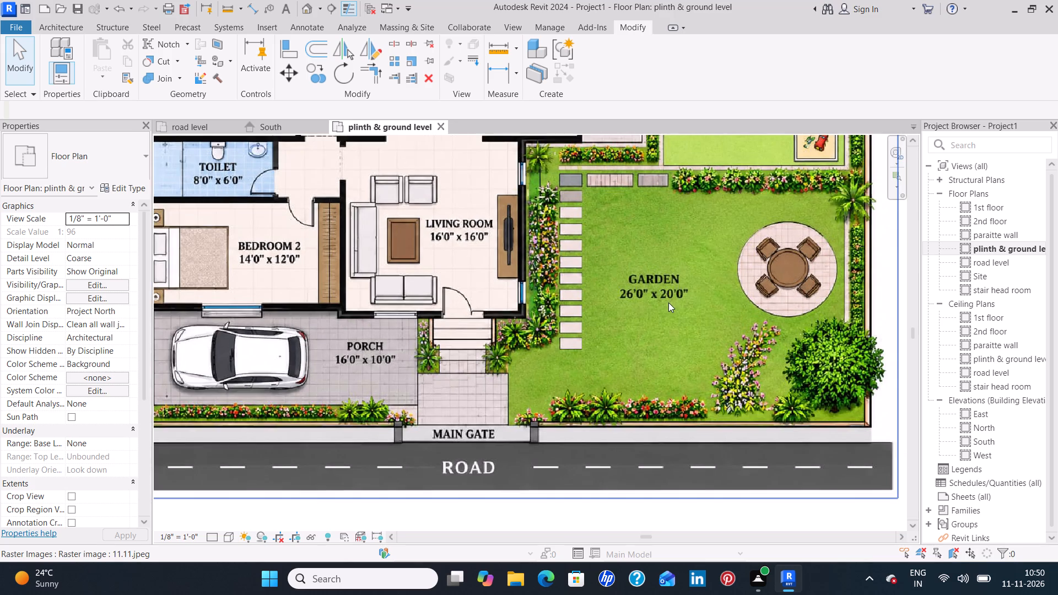
middle_drag(716, 275, 568, 342)
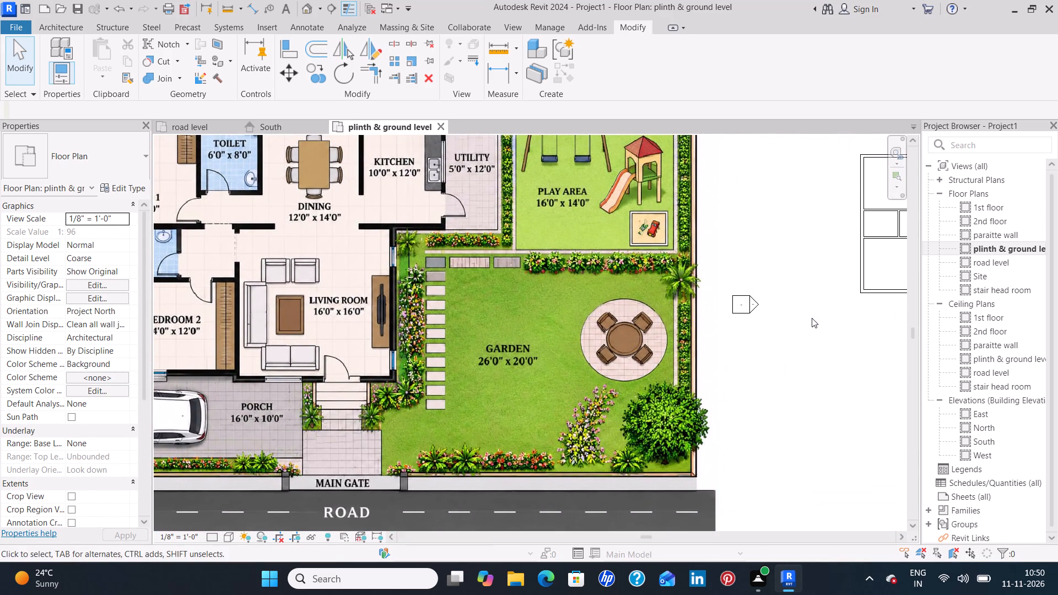
middle_drag(808, 321, 616, 403)
scroll(708, 353, down, 1)
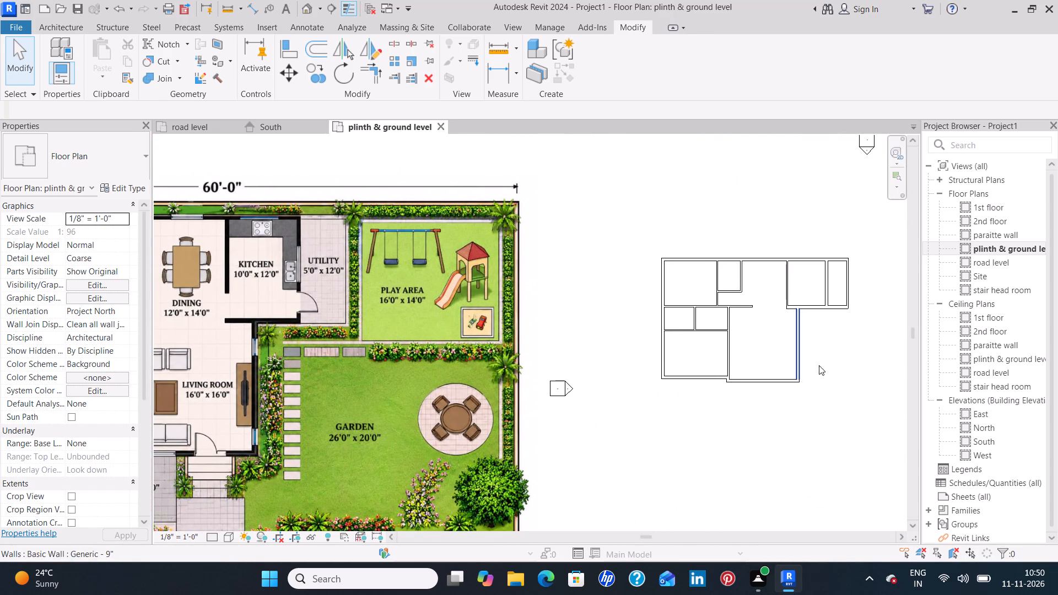
middle_drag(845, 356, 825, 358)
middle_drag(868, 364, 729, 392)
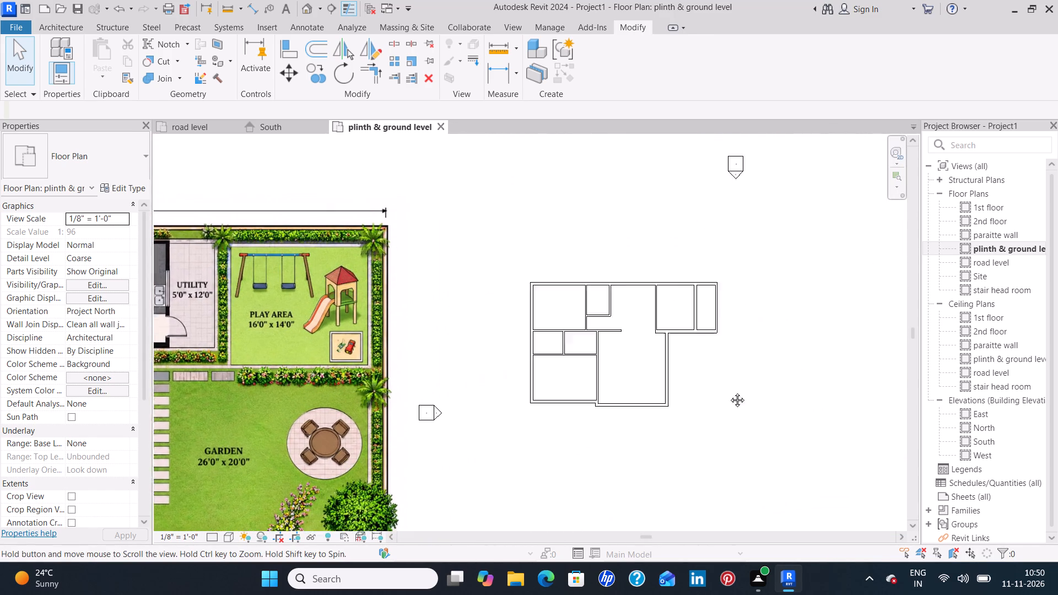
middle_drag(729, 392, 711, 395)
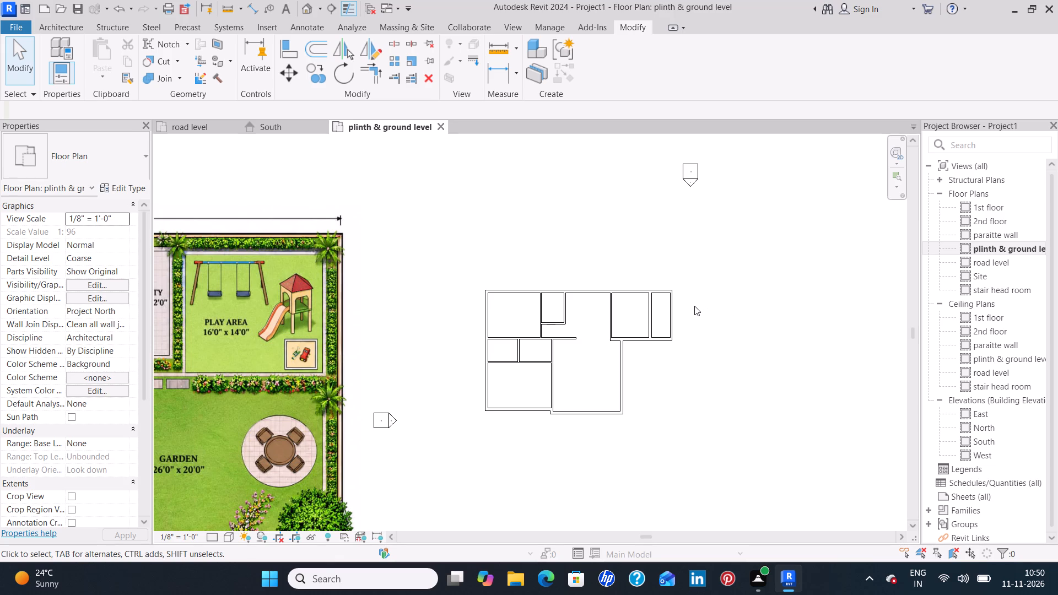
middle_drag(559, 346, 652, 346)
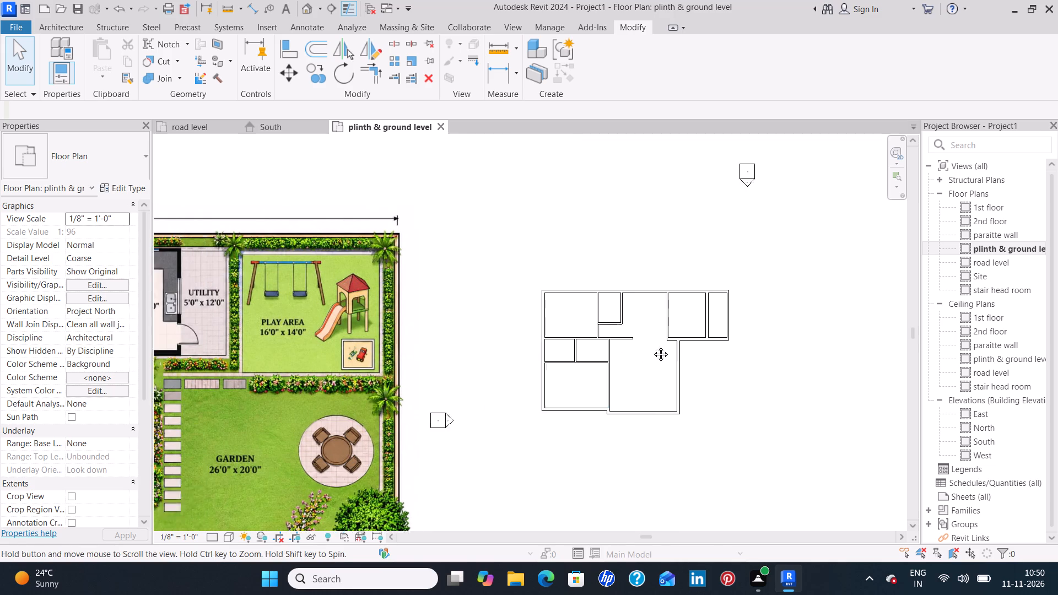
middle_drag(652, 346, 704, 350)
scroll(704, 350, down, 1)
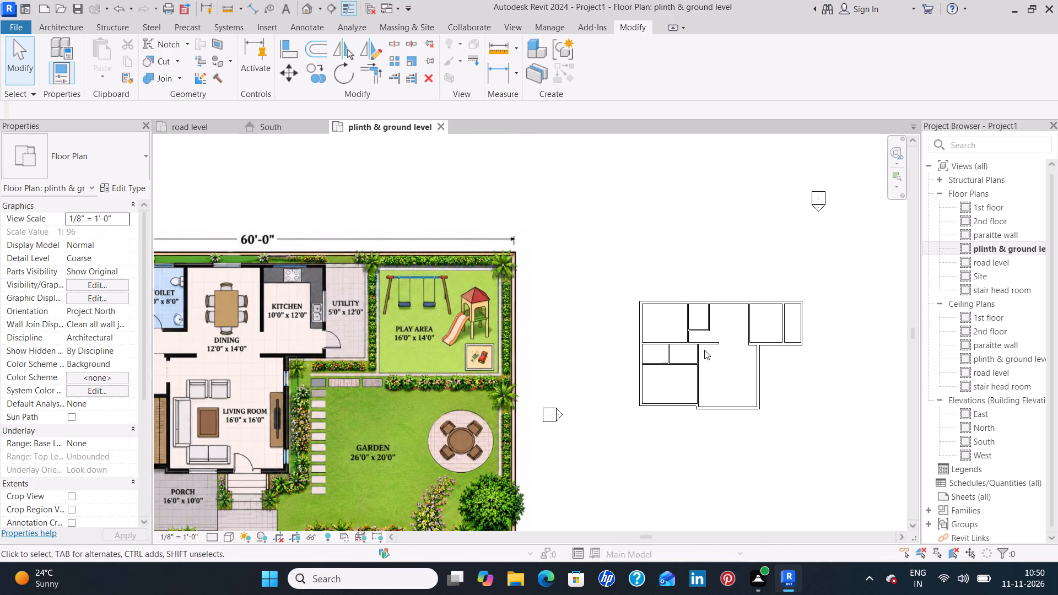
middle_drag(704, 350, 784, 354)
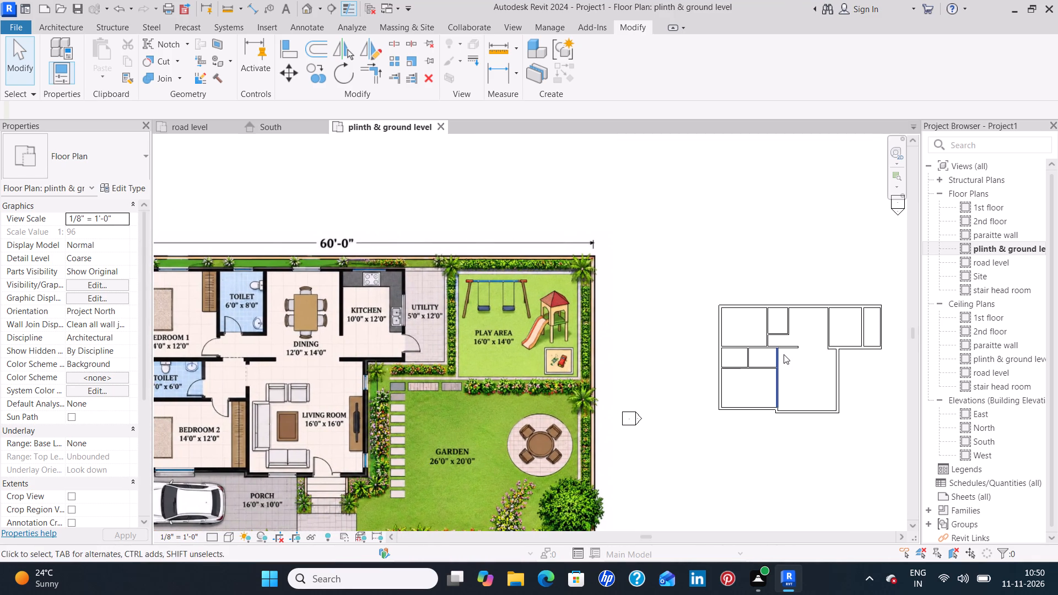
scroll(784, 354, down, 2)
middle_drag(811, 362, 803, 360)
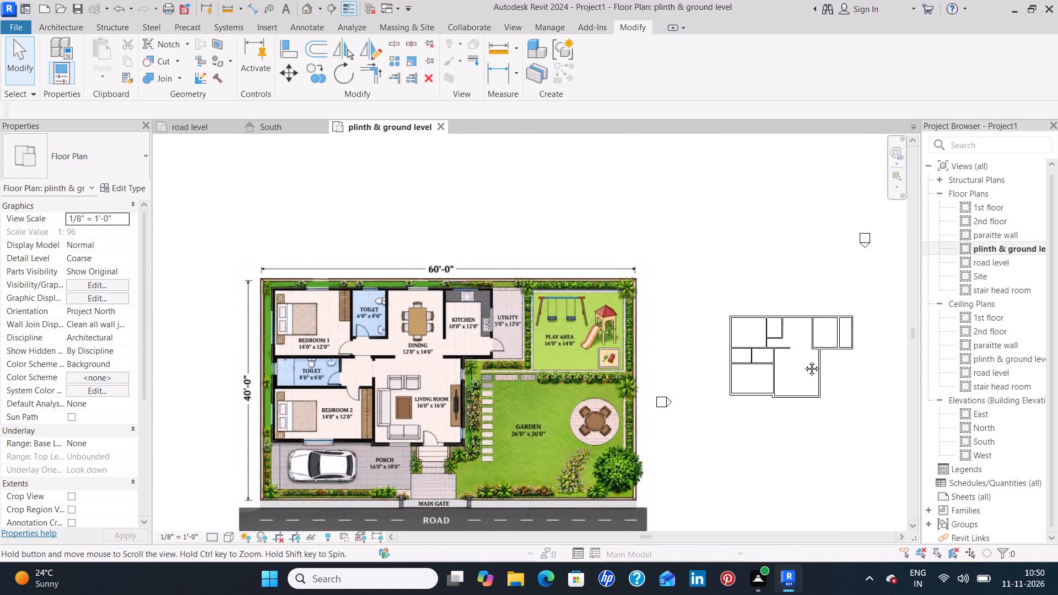
middle_drag(803, 360, 697, 293)
scroll(694, 293, up, 5)
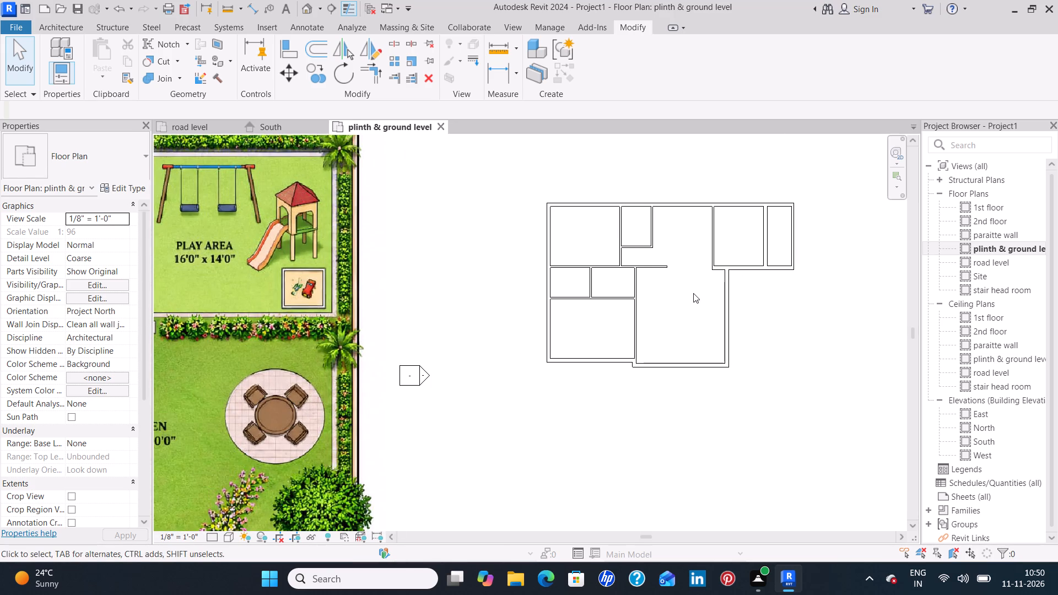
scroll(693, 293, down, 5)
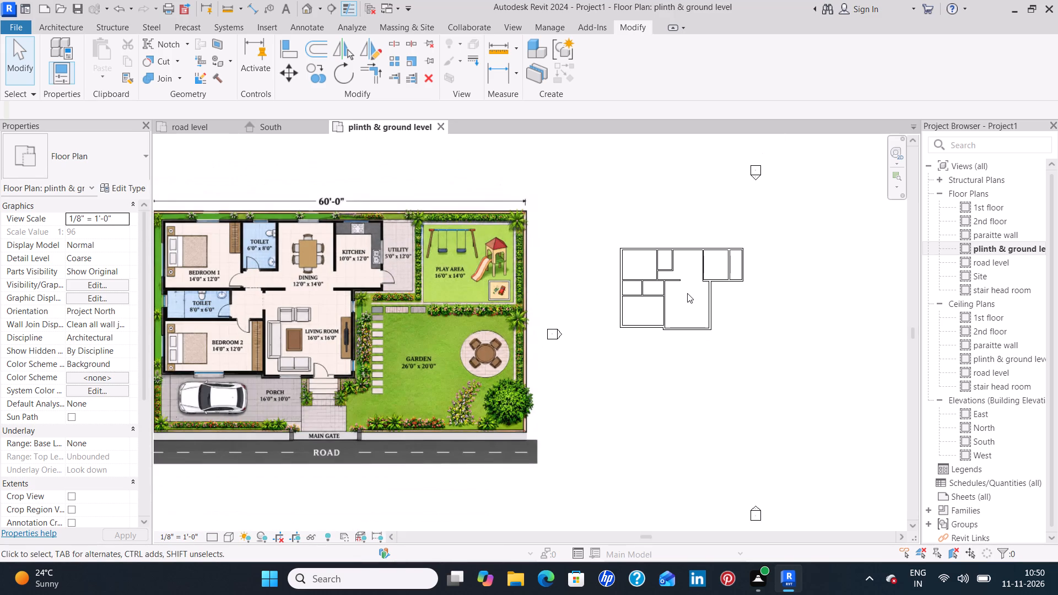
Start the Door command for placing doors in the ground level walls.
click(67, 26)
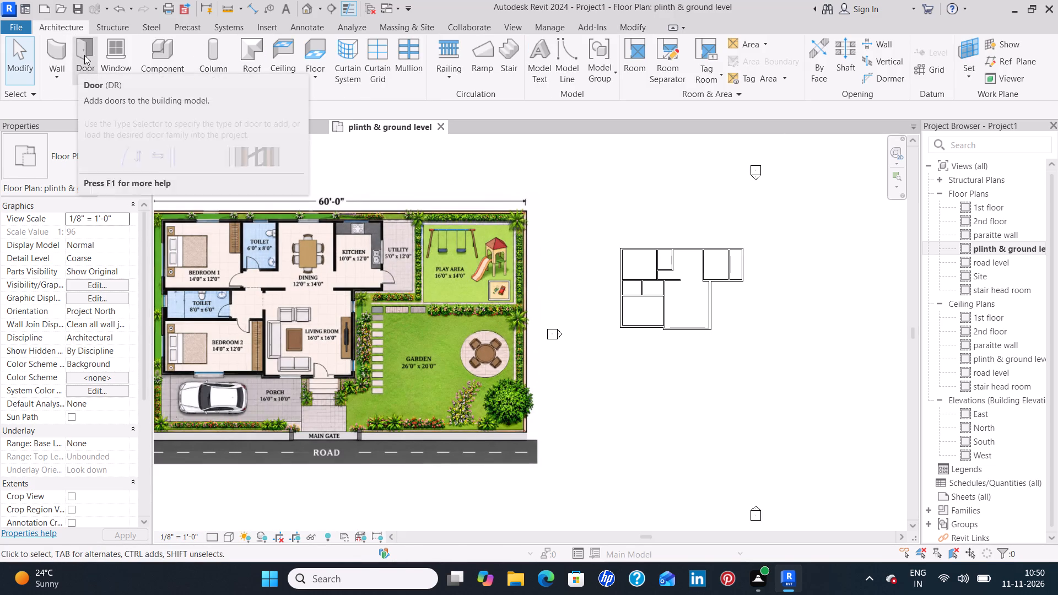
click(84, 55)
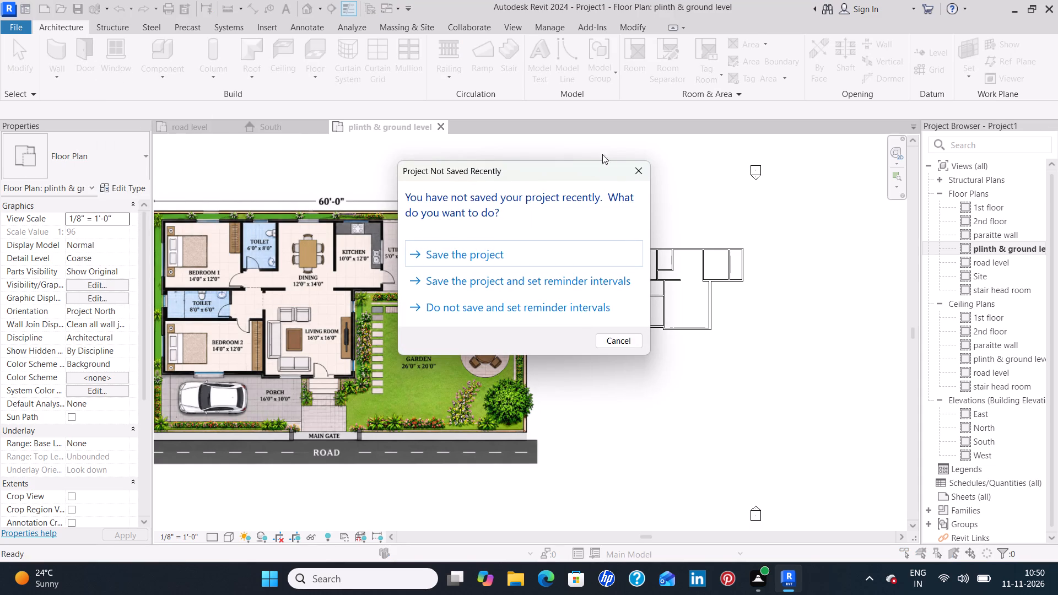
Choose to save the project and set the maximum number of backups to 1 in the file save options.
click(517, 250)
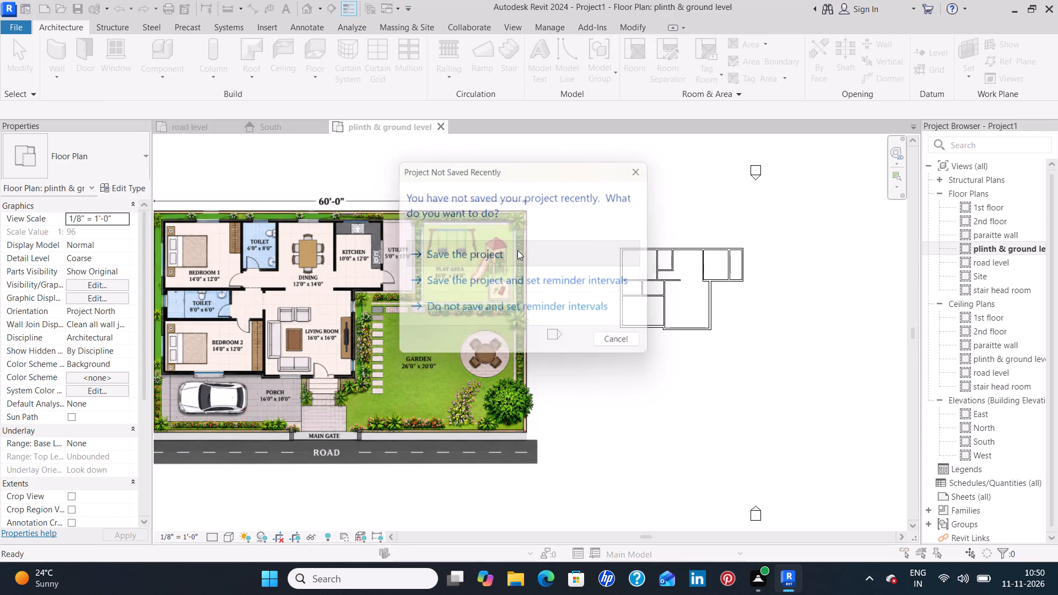
click(743, 412)
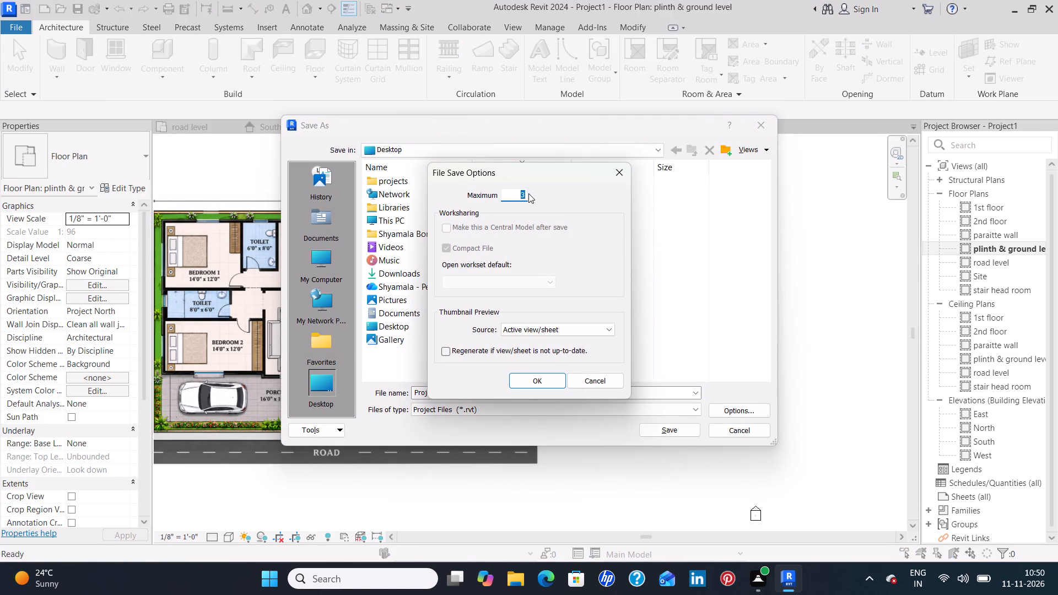
key(BackSpace)
key(1)
click(522, 381)
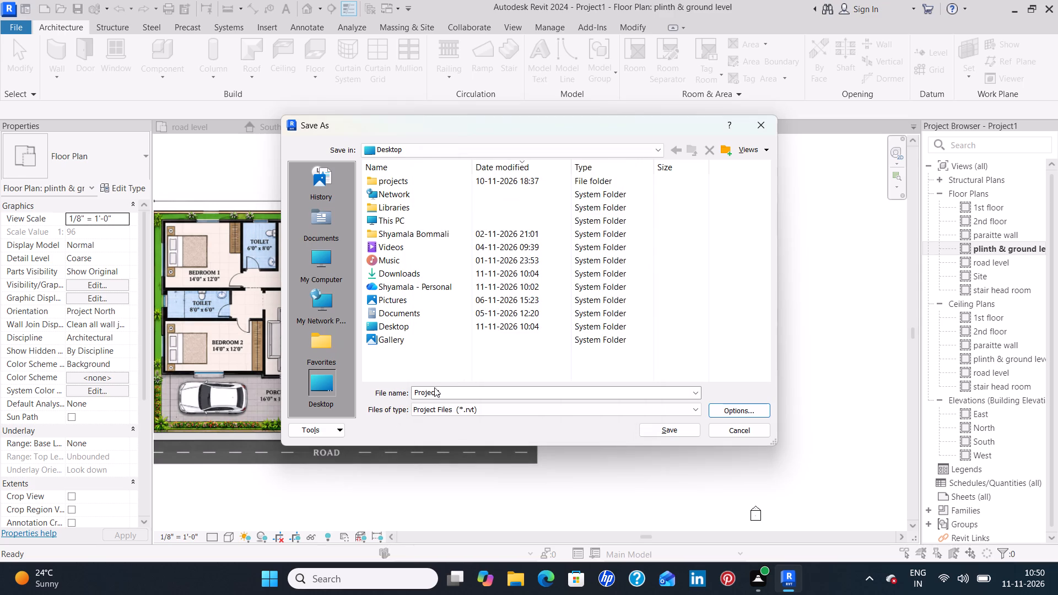
Save the project to the Desktop as an RVT project file named "11.11 3d plan" and dismiss the cloud storage notification.
click(475, 391)
key(BackSpace)
key(BackSpace)
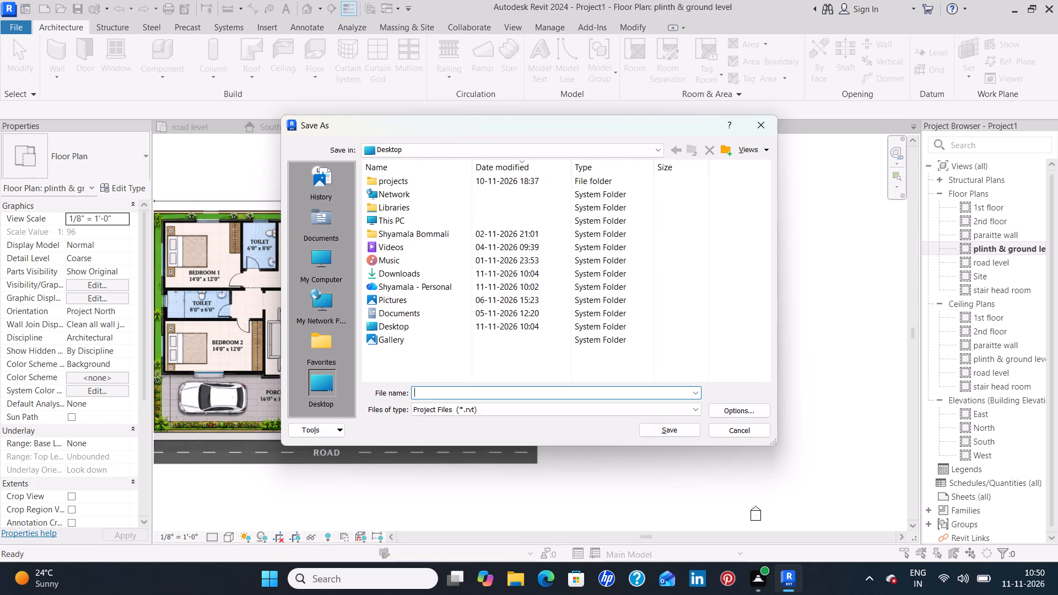
text(11)
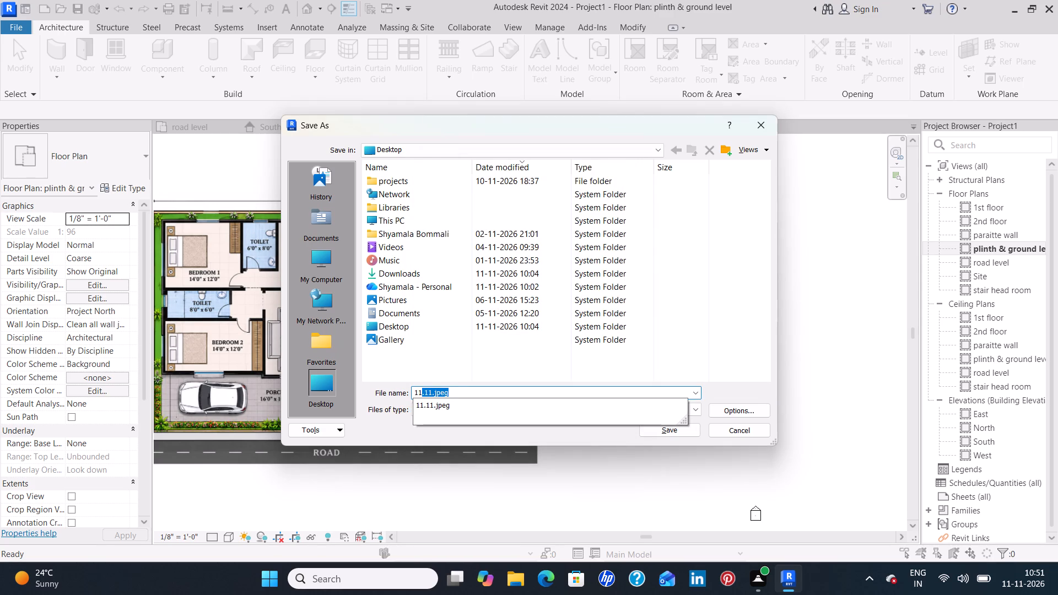
text(.11)
key(space)
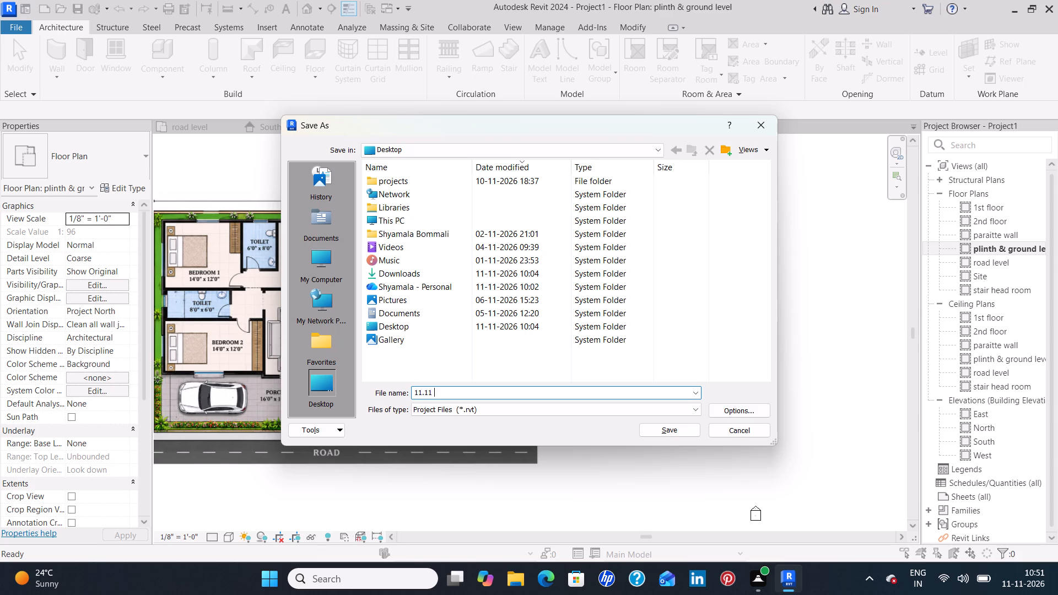
text(pp)
key(BackSpace)
text(la)
key(n)
key(Left)
key(Left)
key(Left)
key(Left)
text(3d)
key(space)
click(746, 410)
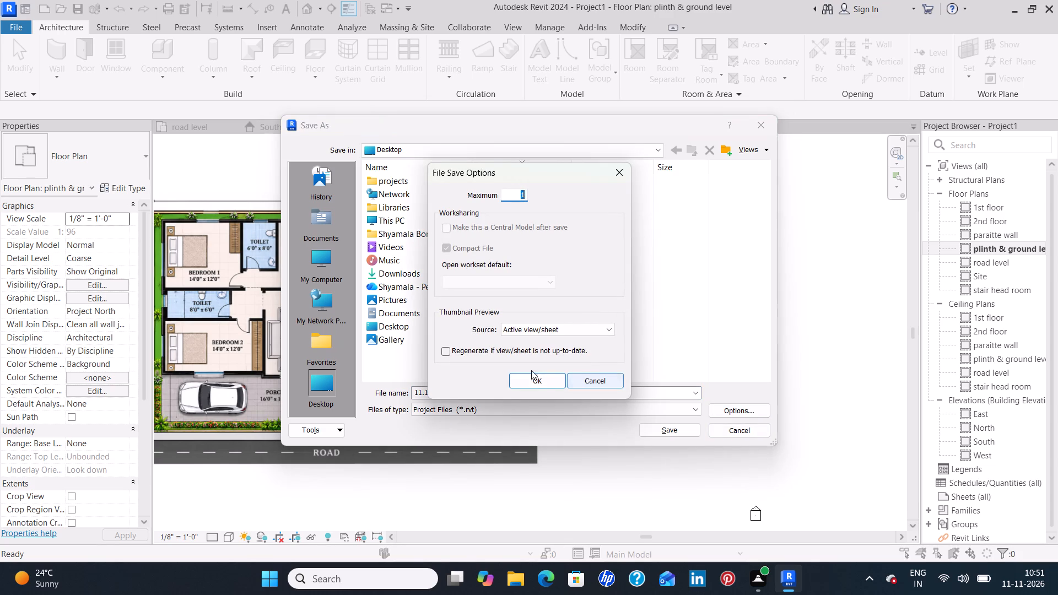
click(539, 383)
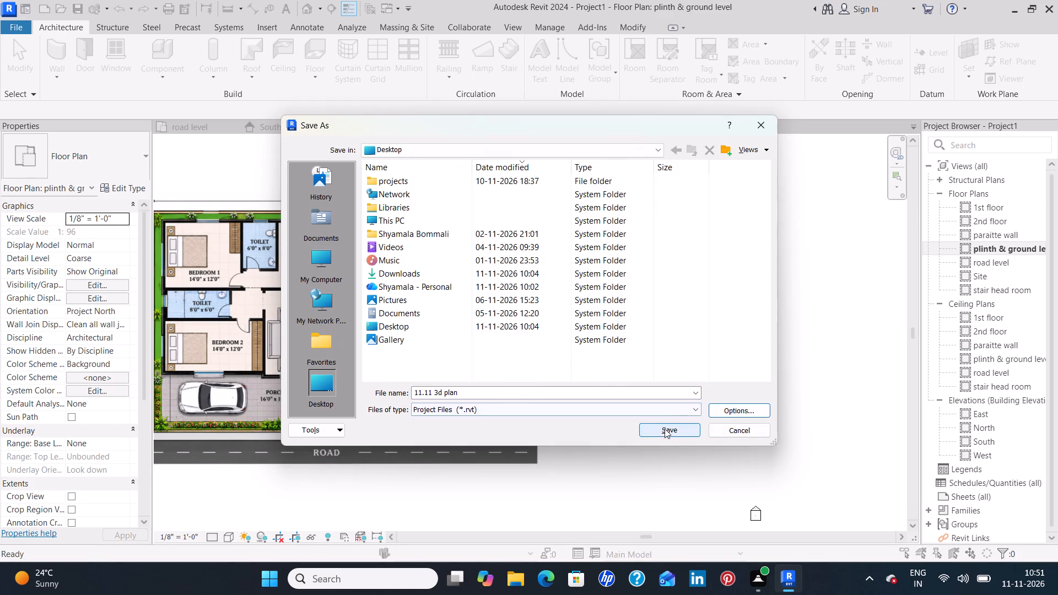
click(666, 433)
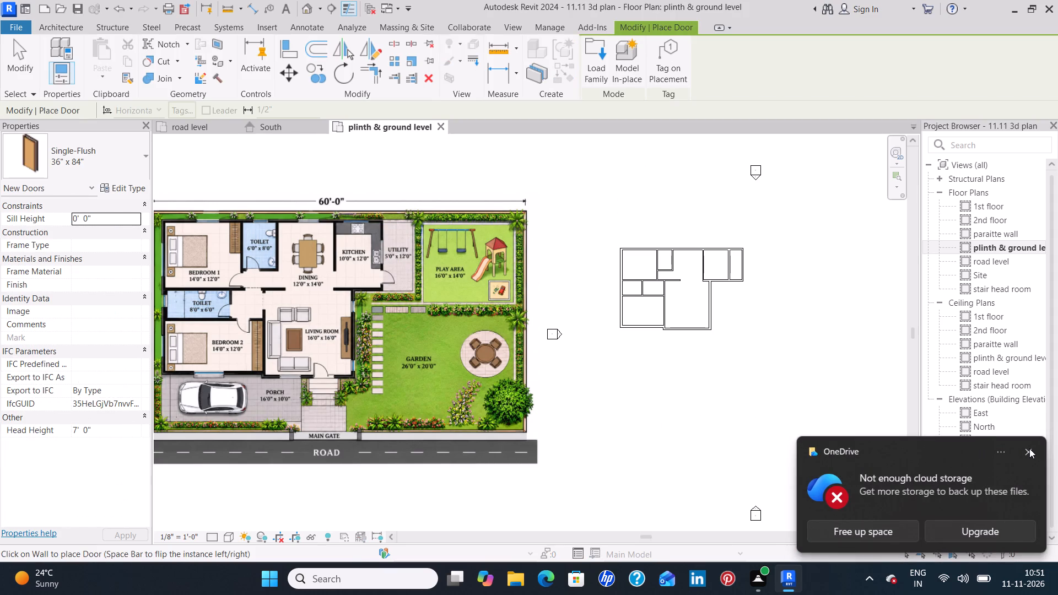
click(1029, 448)
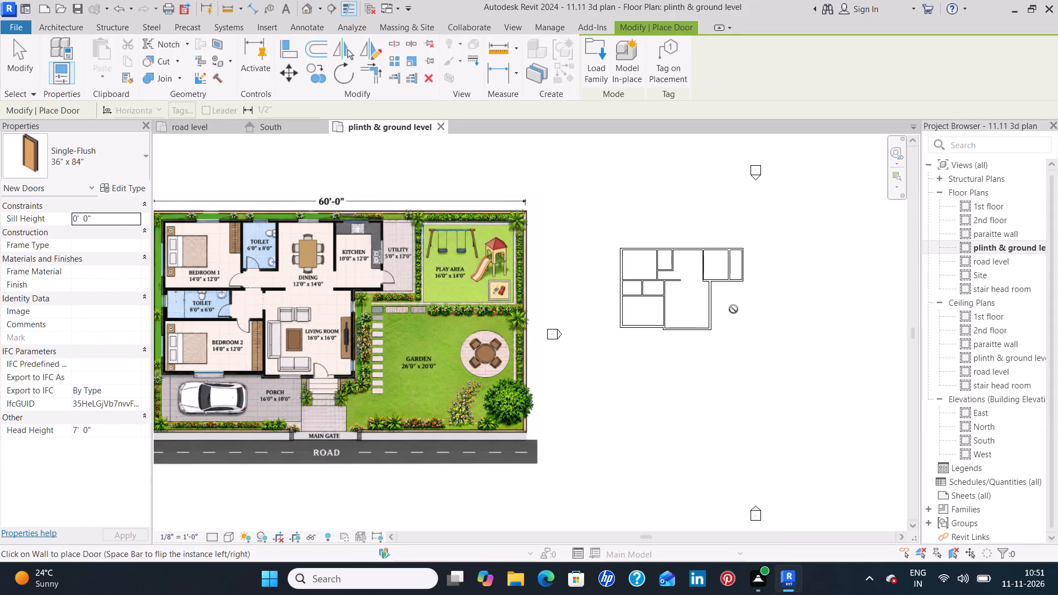
Place a Single-Flush 32" x 84" door in the 6' x 8' toilet's lower wall, about 1'-9" from the Bedroom 1 partition, swinging inward.
click(128, 164)
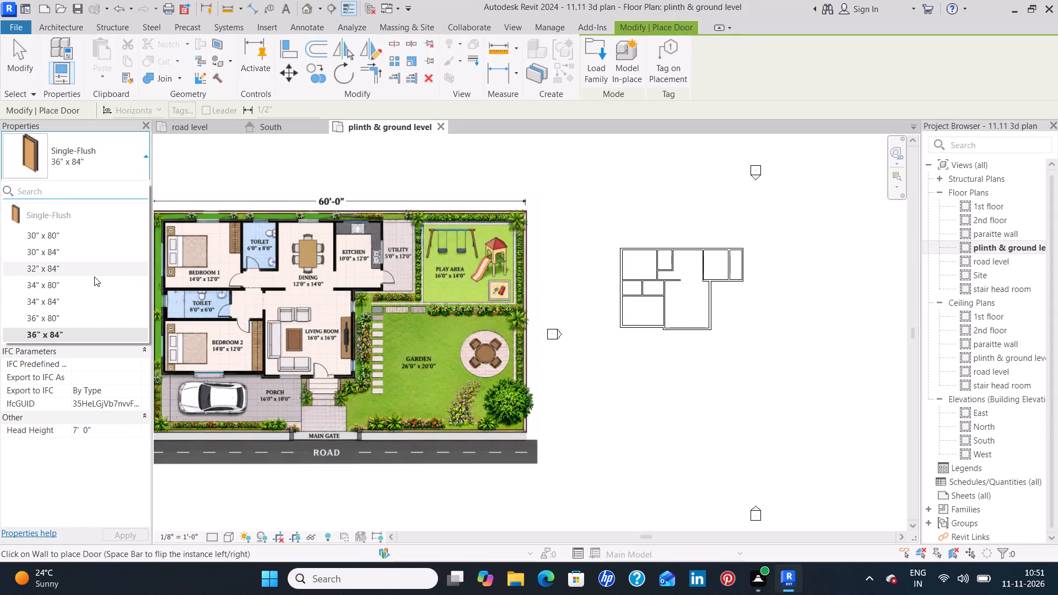
click(89, 269)
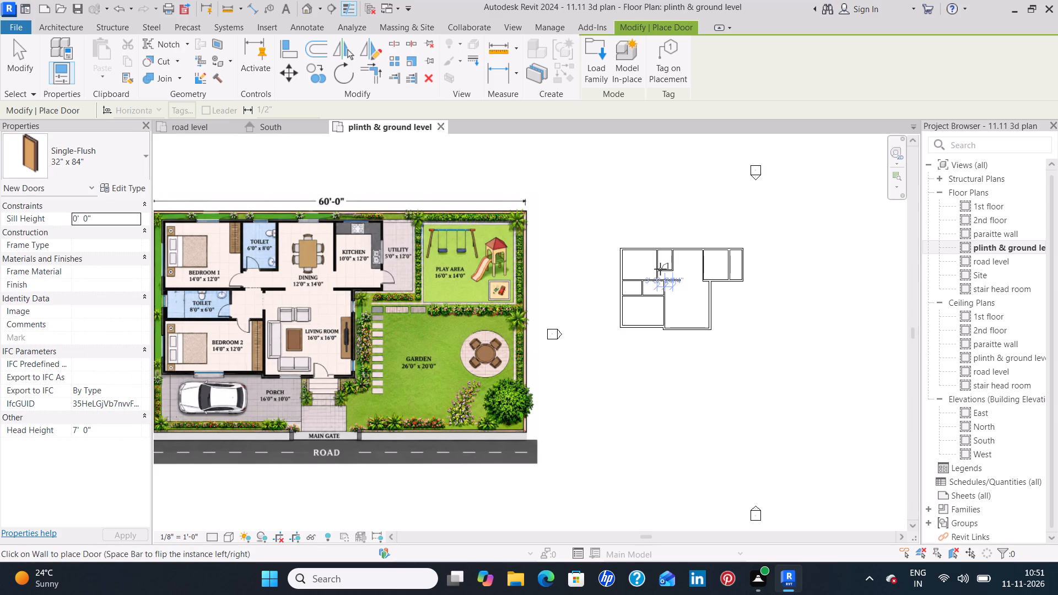
scroll(660, 269, up, 9)
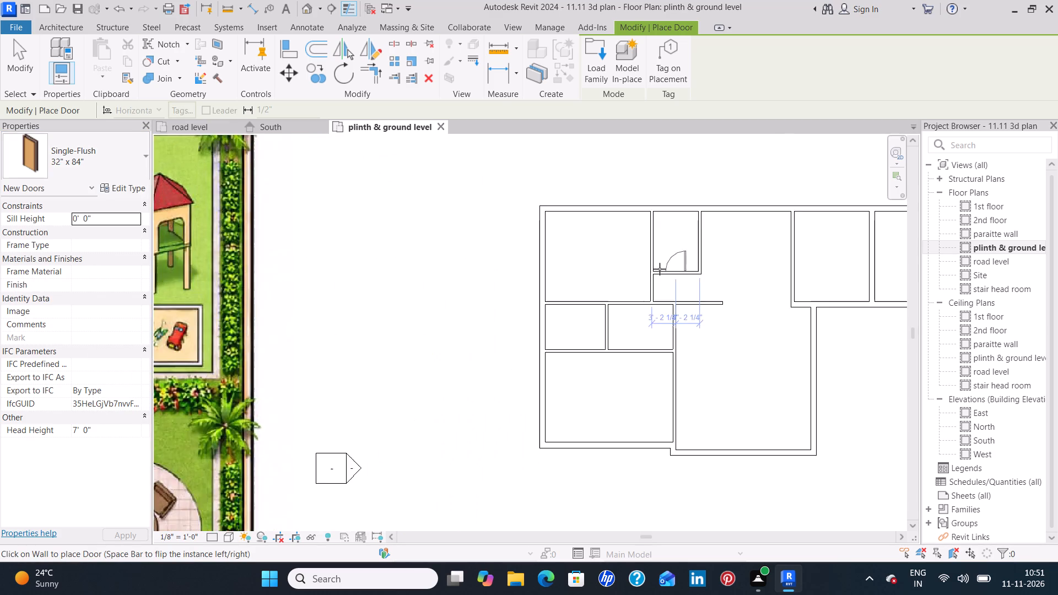
scroll(660, 269, up, 4)
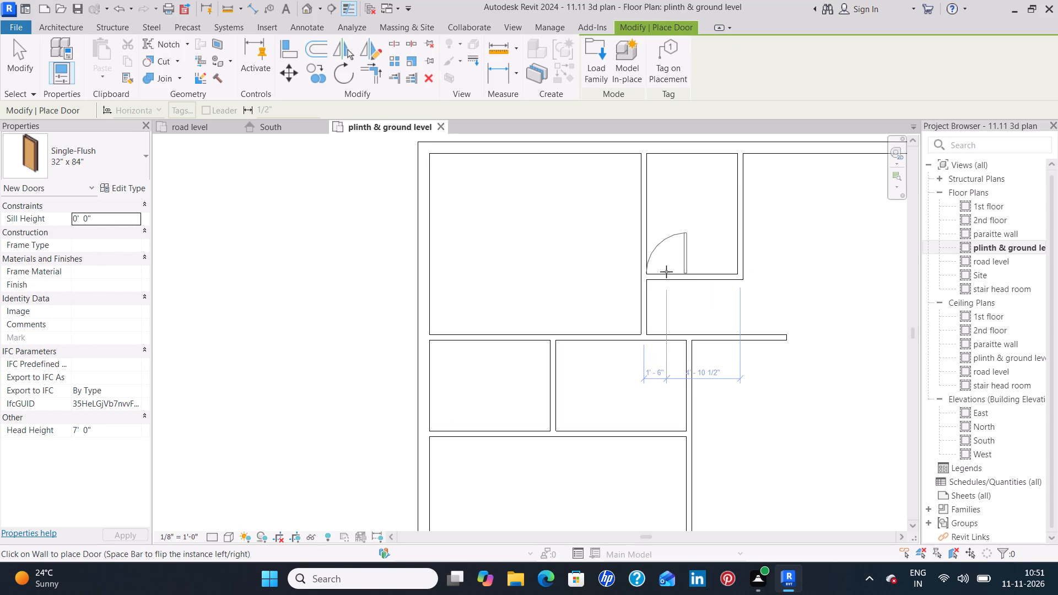
key(space)
scroll(670, 277, up, 6)
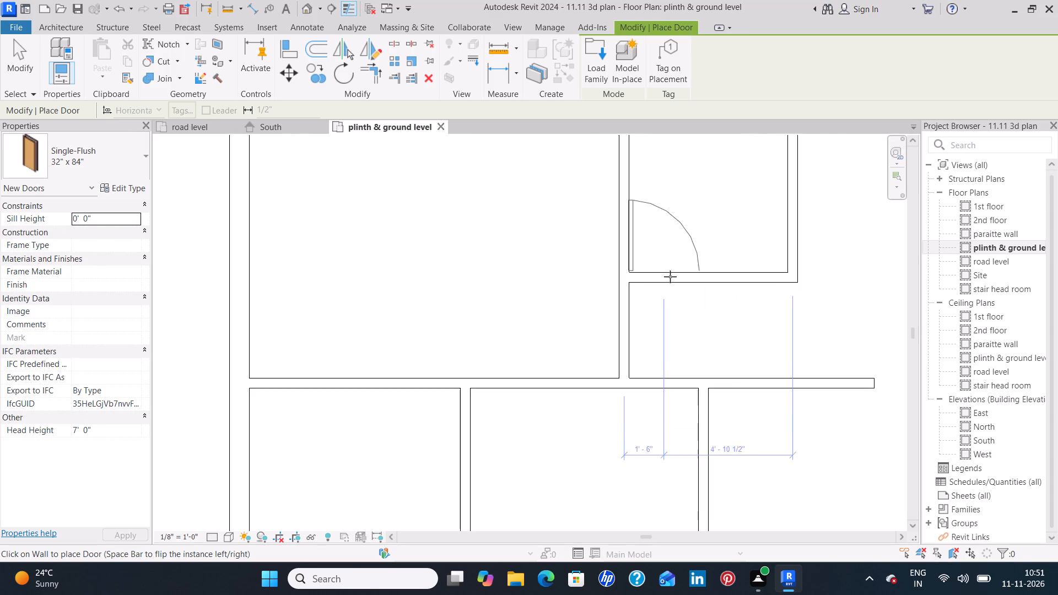
scroll(670, 277, up, 1)
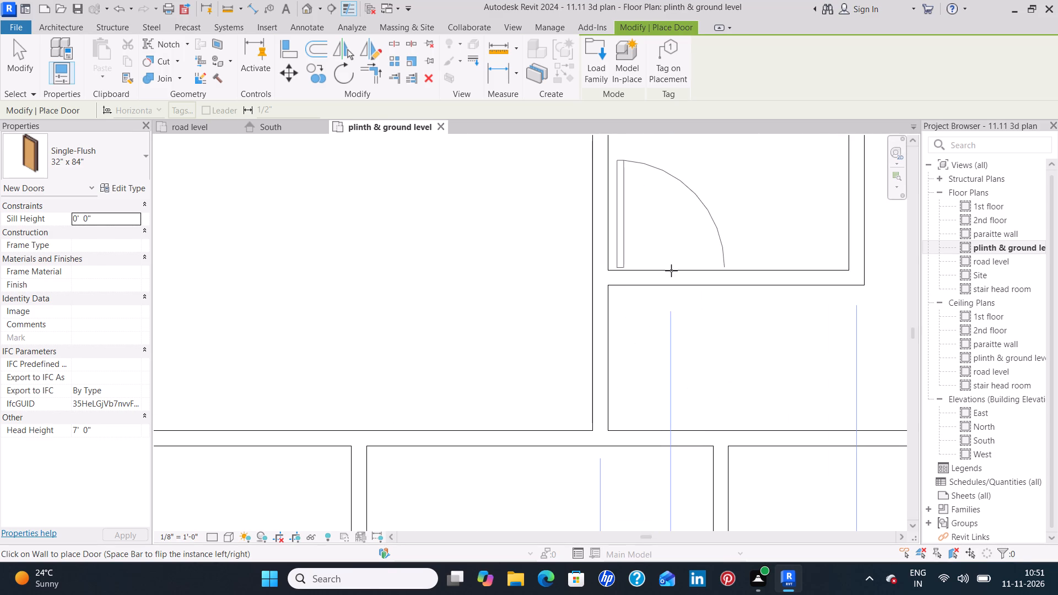
click(671, 271)
Place a Single-Flush 32" x 84" door between the 8' x 6' toilet and the passage, about 1'-9" from the Bedroom 2 wall, swinging into the toilet.
scroll(649, 380, down, 5)
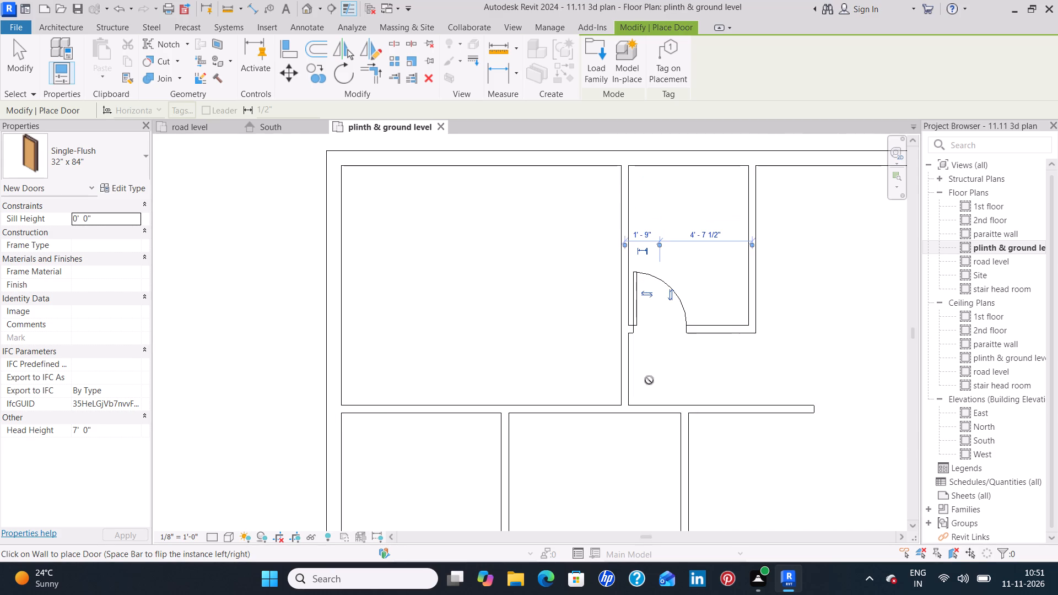
scroll(649, 380, down, 4)
middle_drag(563, 418, 558, 300)
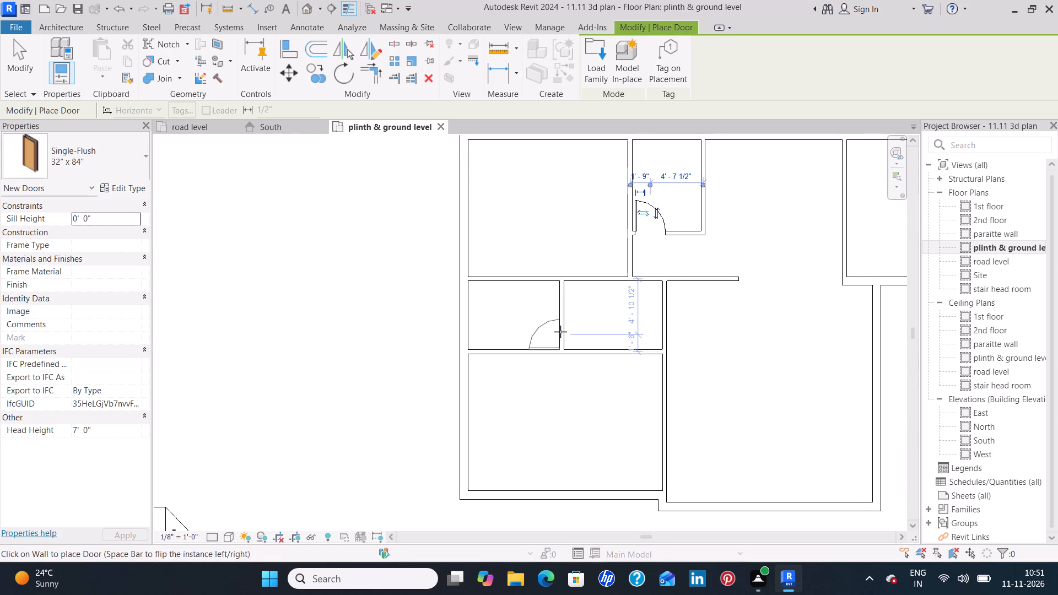
scroll(560, 330, up, 7)
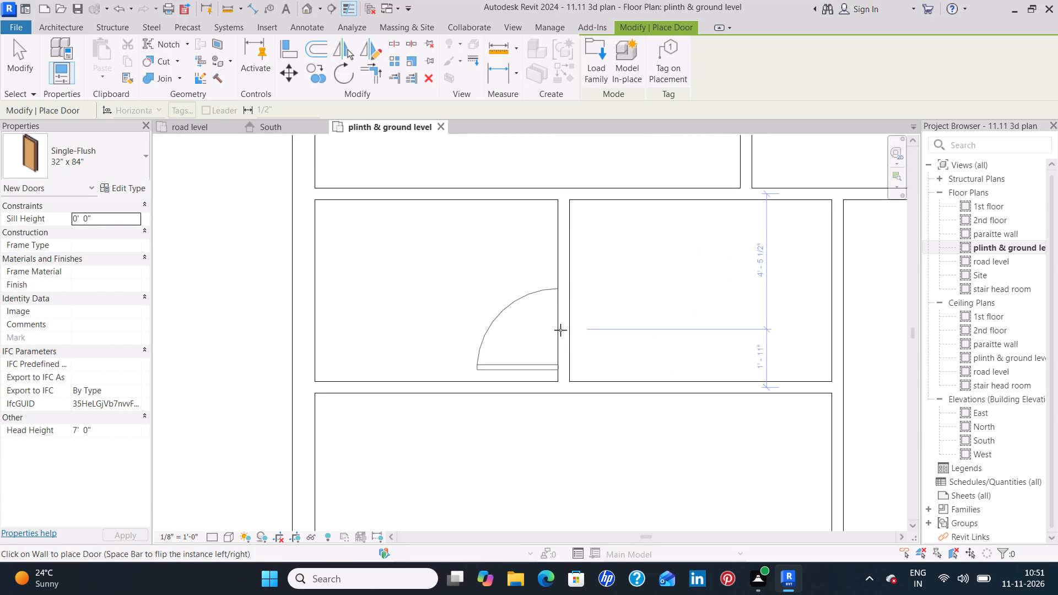
click(560, 335)
Start loading a family and browse to the Residential folder inside the US library's Doors folder.
scroll(572, 329, down, 5)
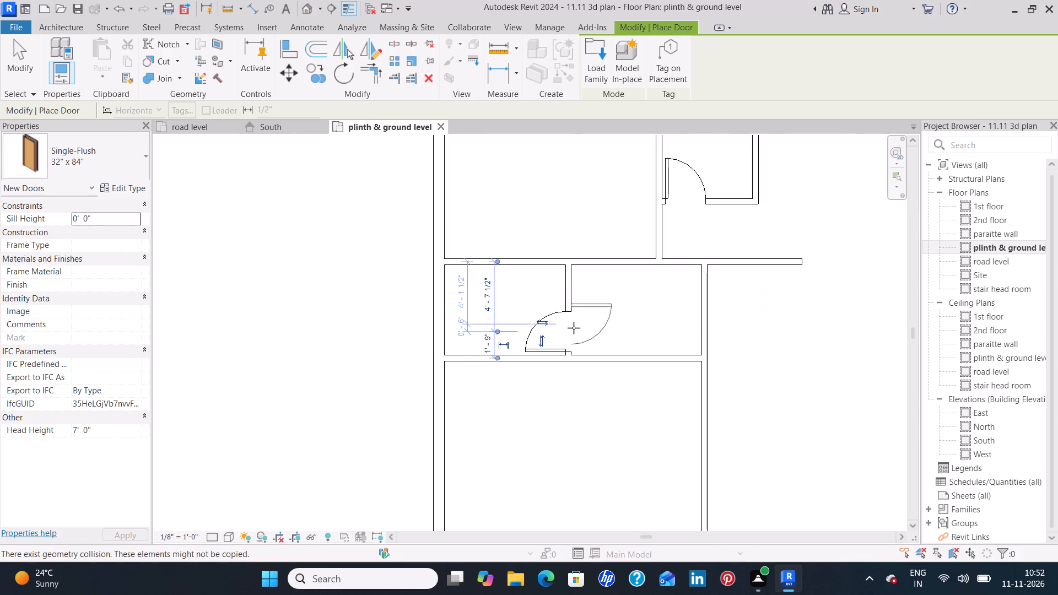
scroll(574, 328, down, 5)
scroll(619, 315, down, 8)
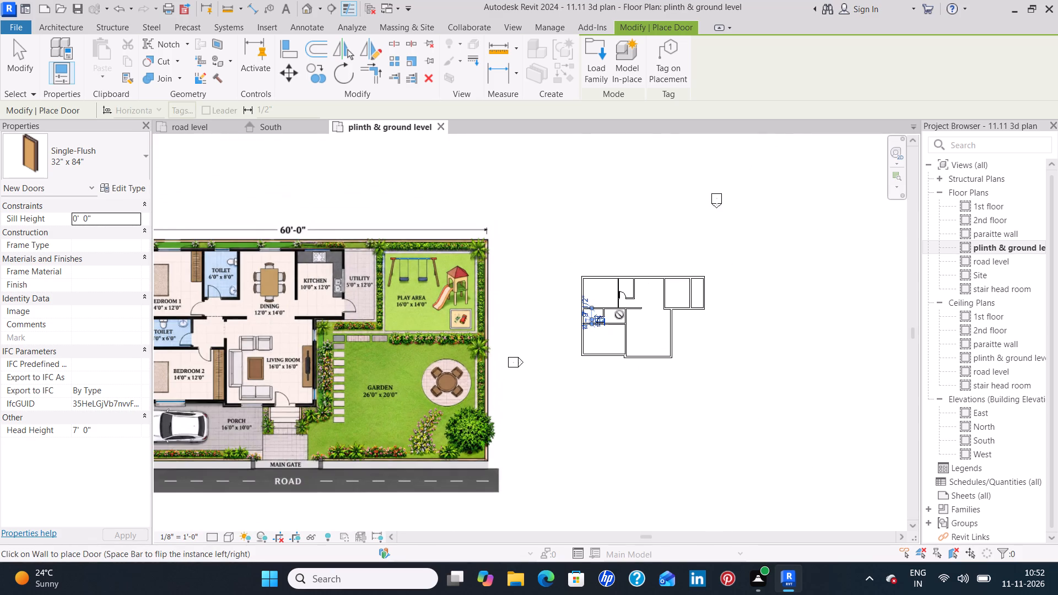
scroll(619, 315, down, 1)
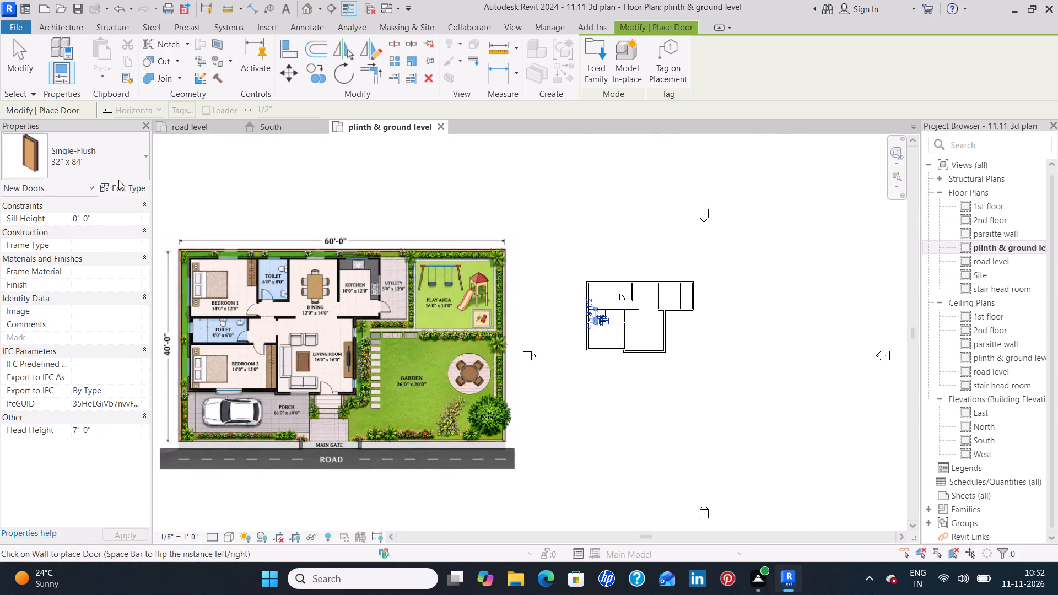
click(80, 25)
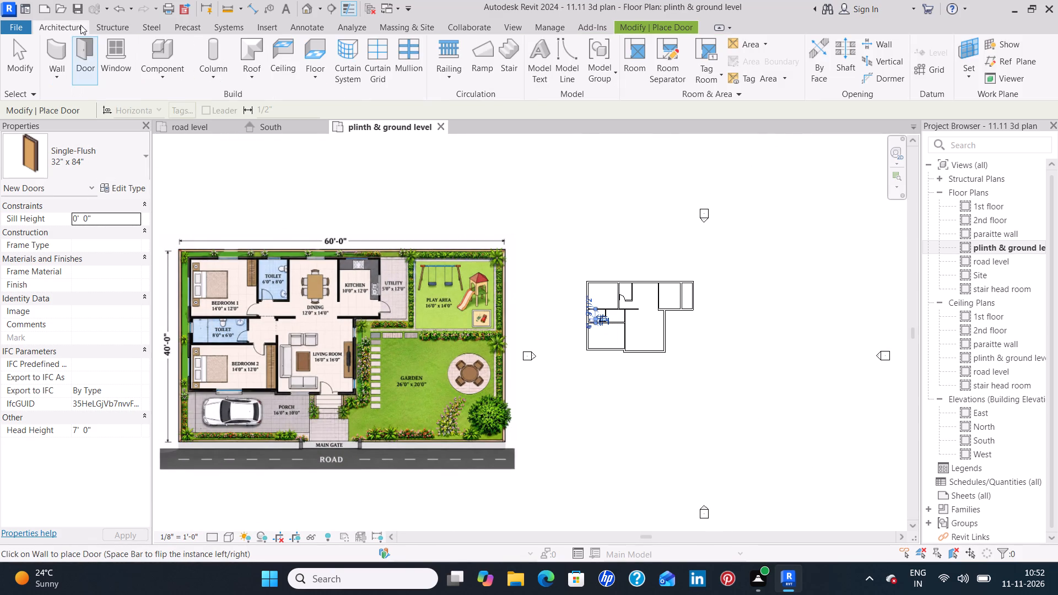
click(83, 69)
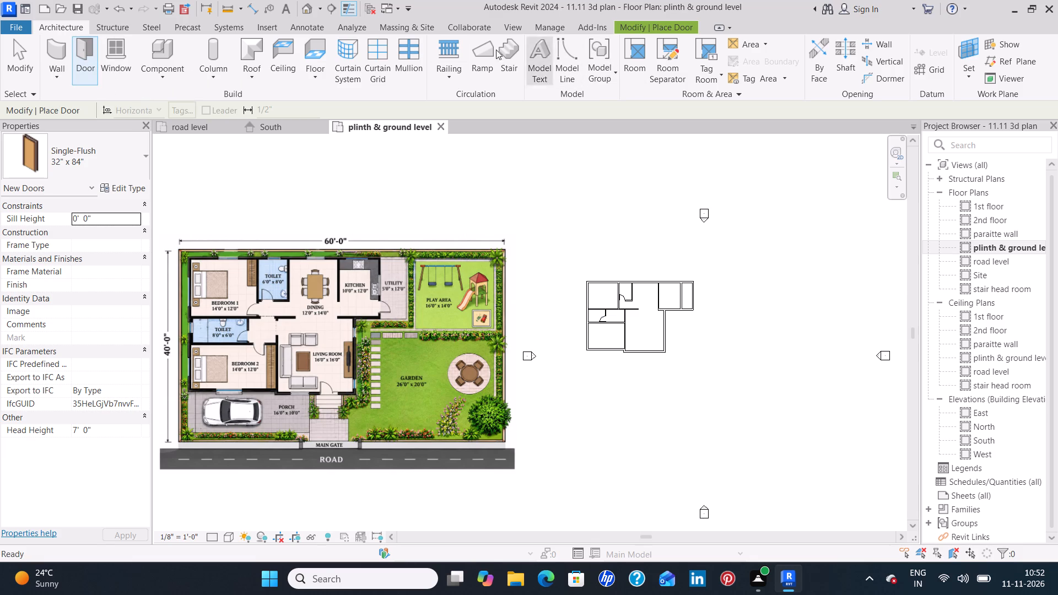
click(270, 28)
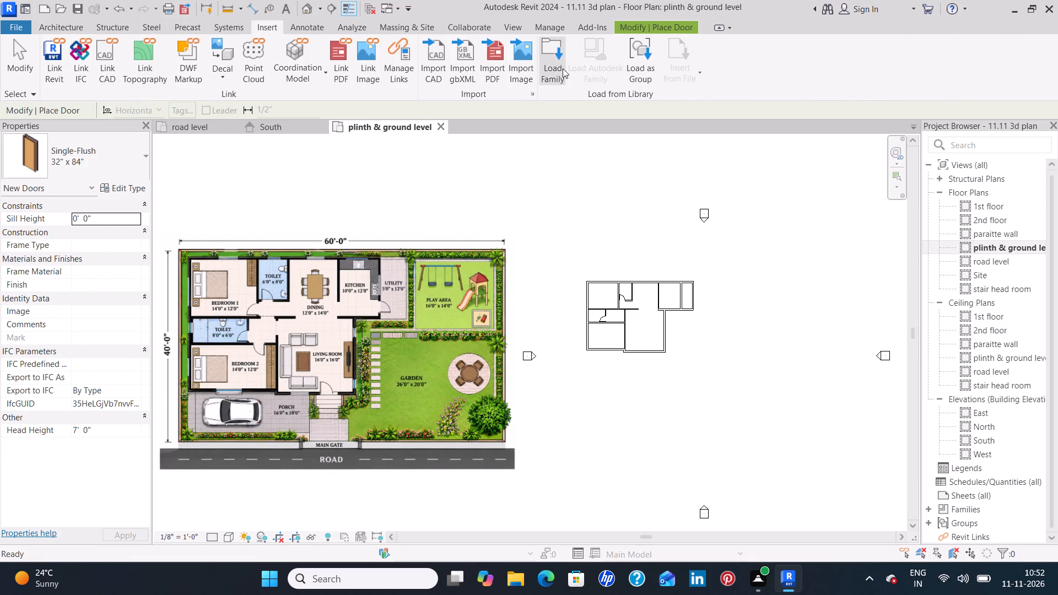
click(553, 66)
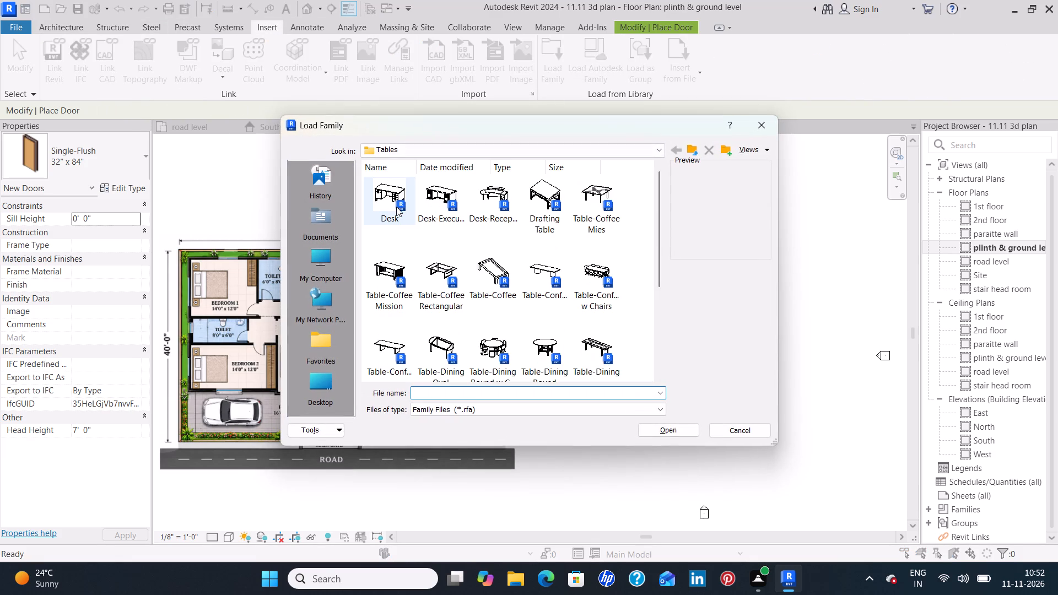
click(691, 149)
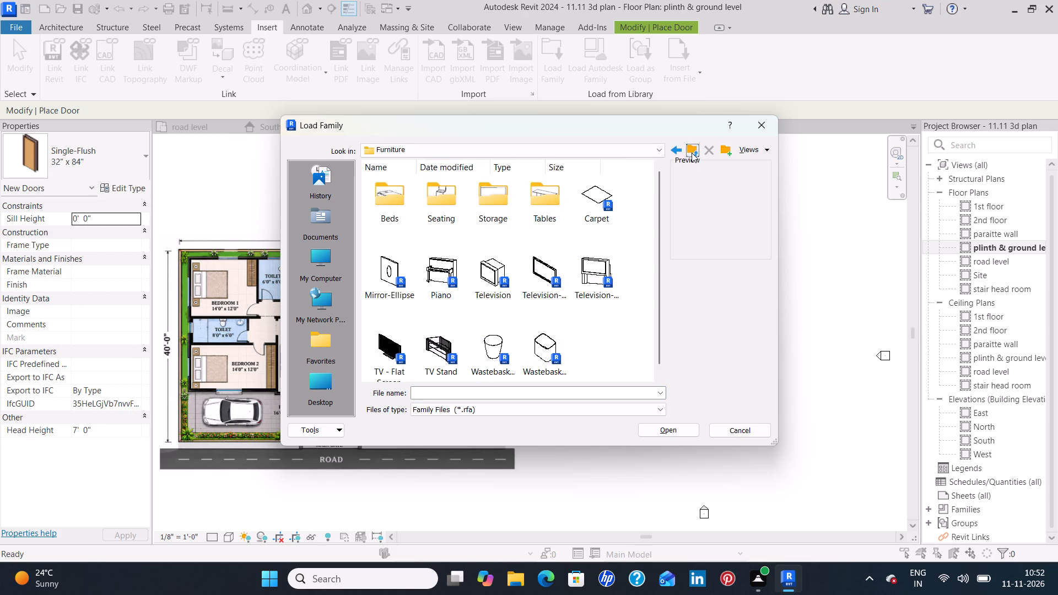
click(692, 153)
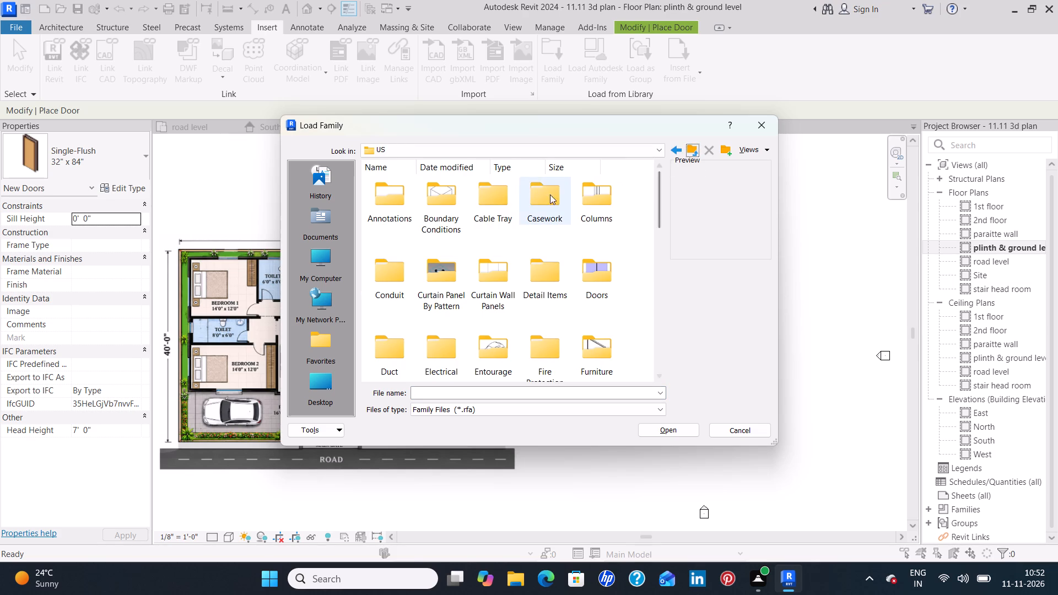
double_click(603, 269)
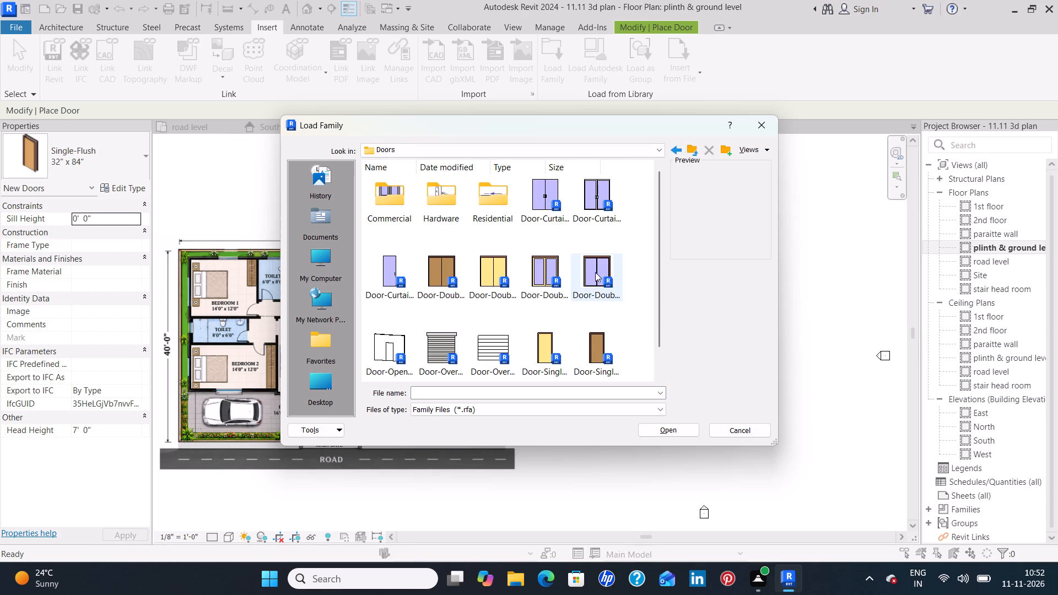
double_click(497, 190)
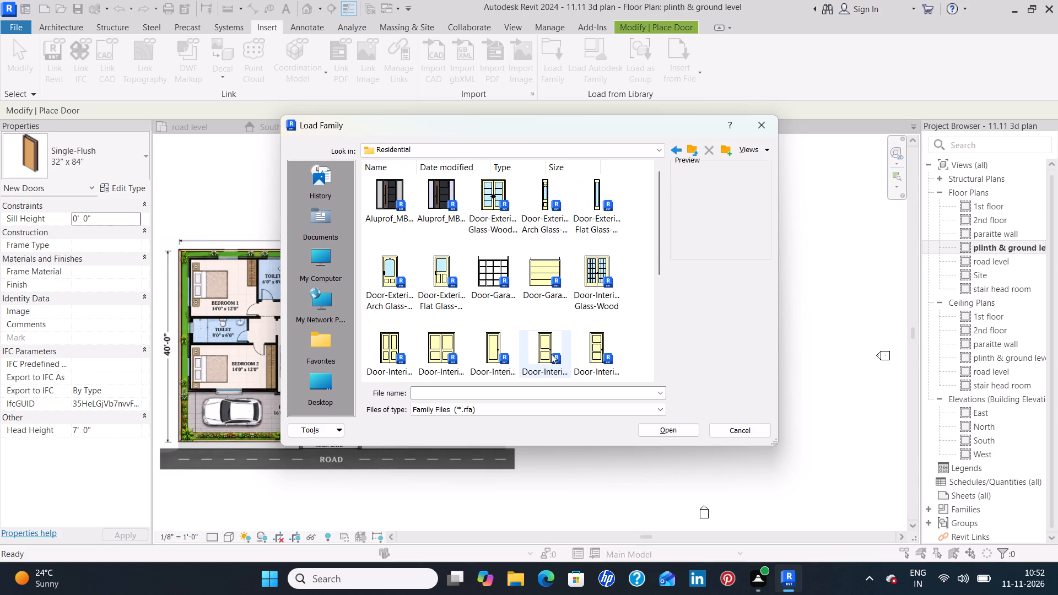
Load the Door-Interior-Single-1_Panel-Wood family with the 32" x 84", 34" x 84" and 36" x 84" types.
click(486, 343)
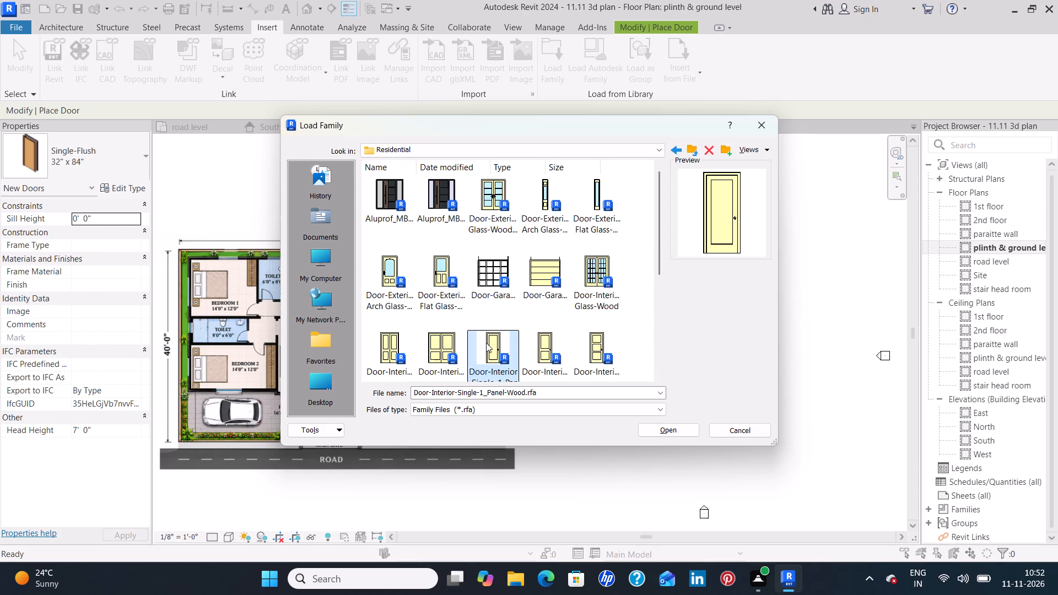
click(662, 427)
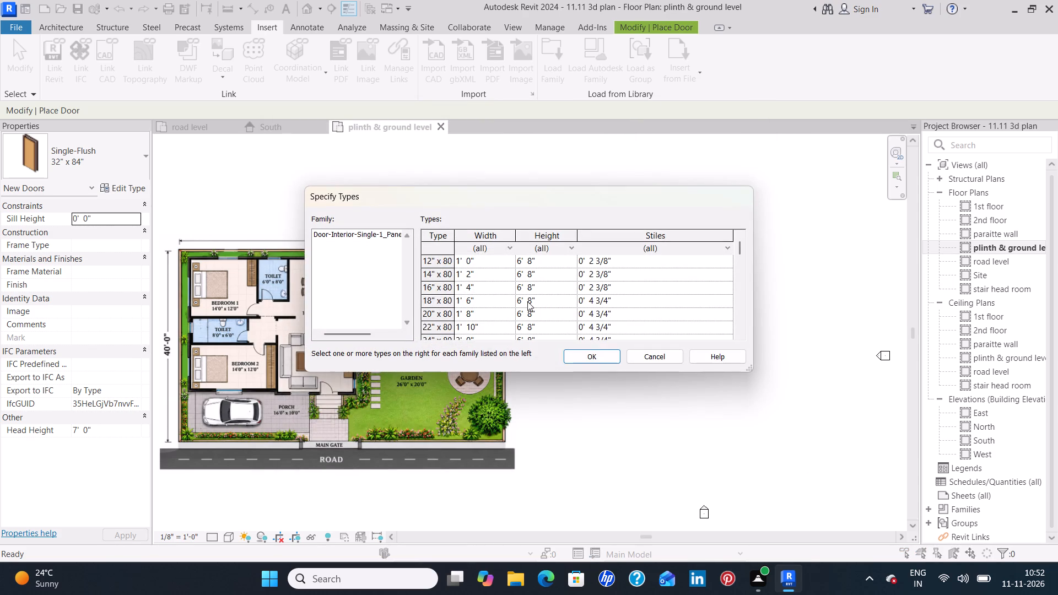
scroll(527, 301, down, 5)
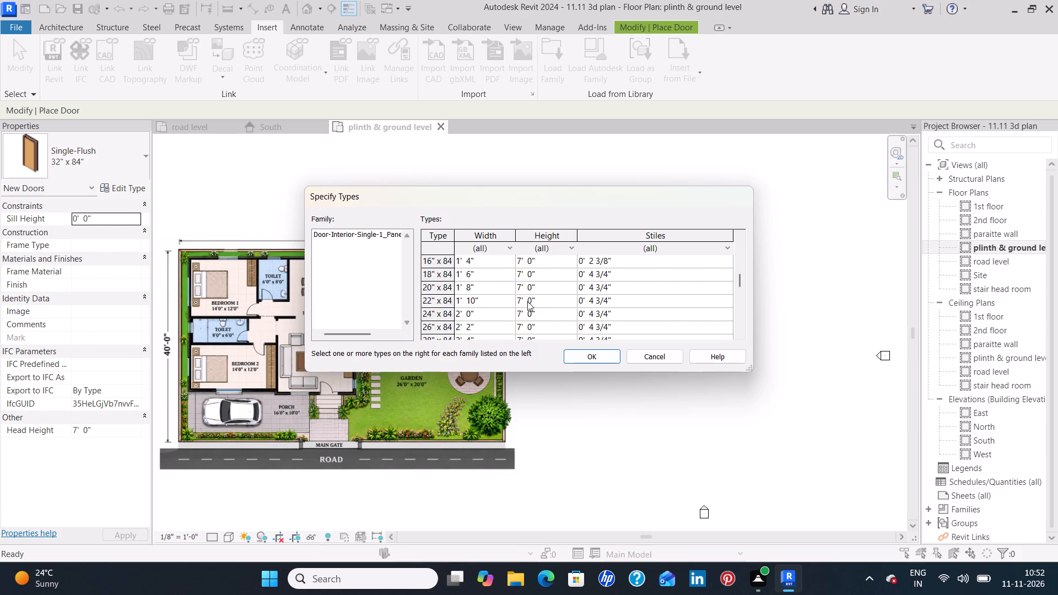
scroll(527, 301, down, 2)
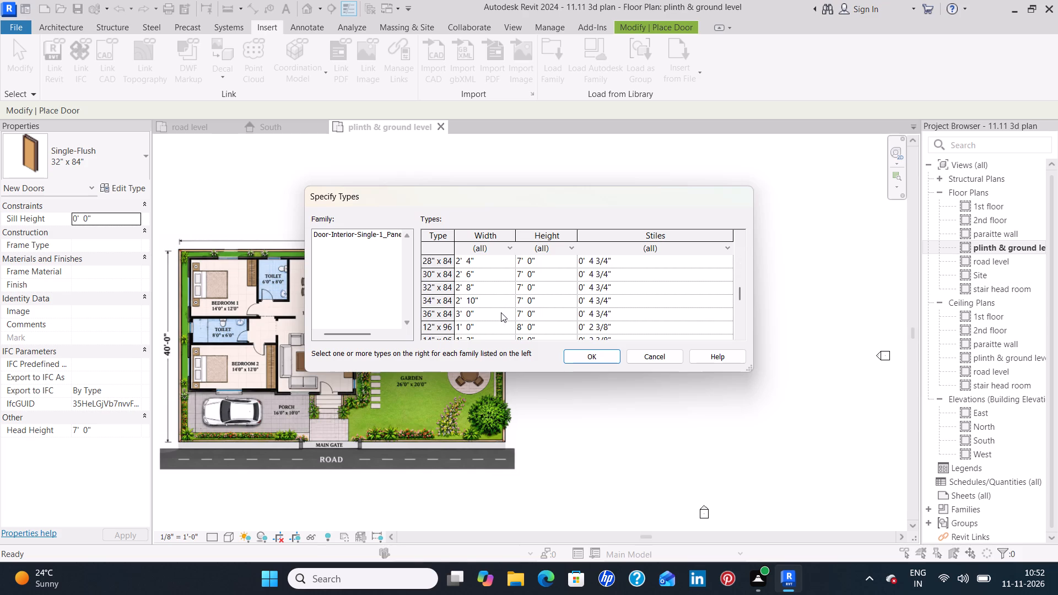
click(500, 313)
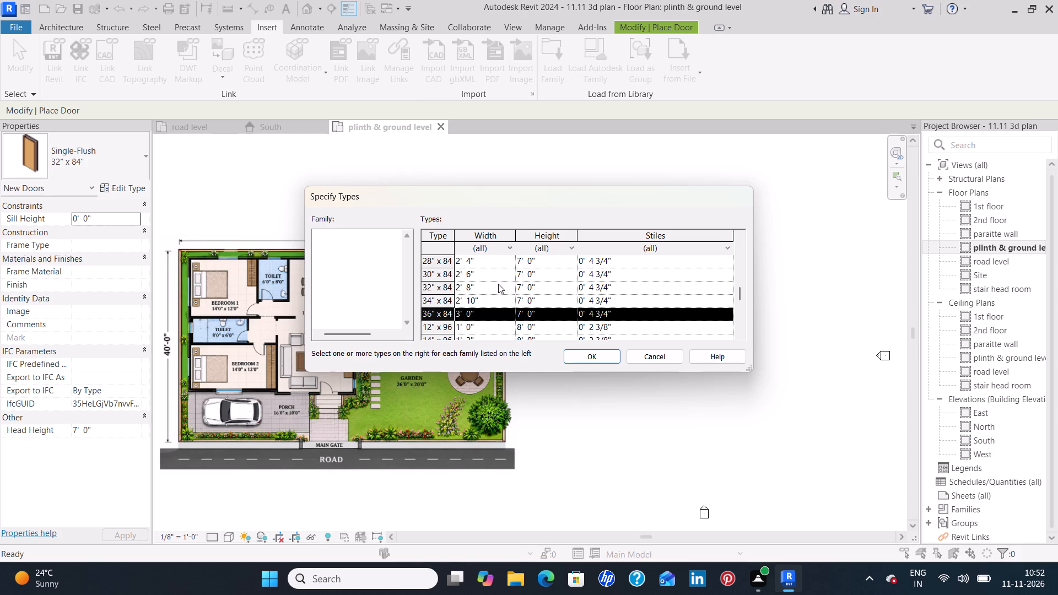
ctrl+click(498, 284)
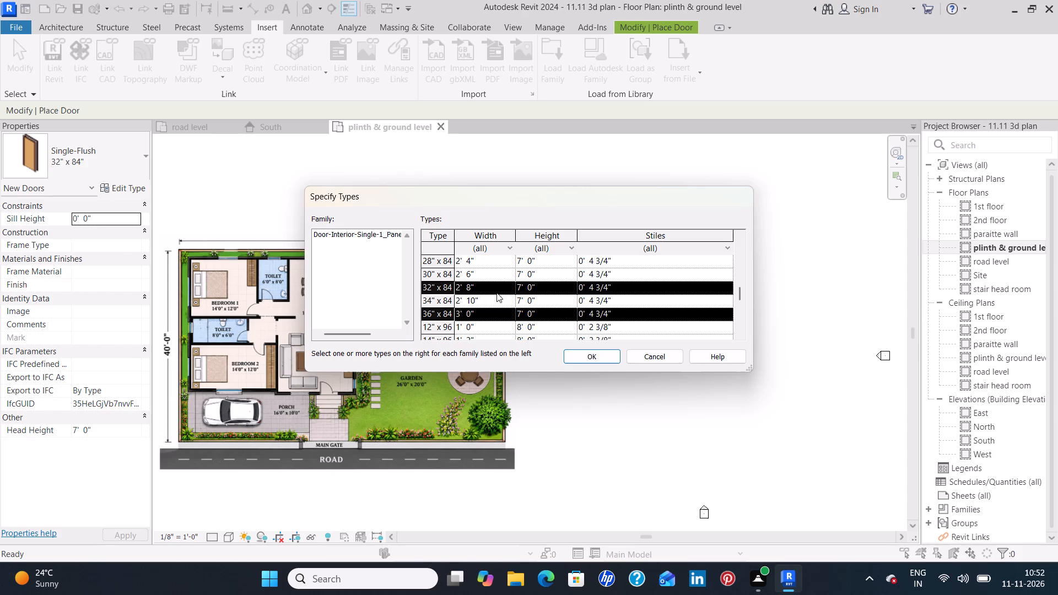
ctrl+click(500, 304)
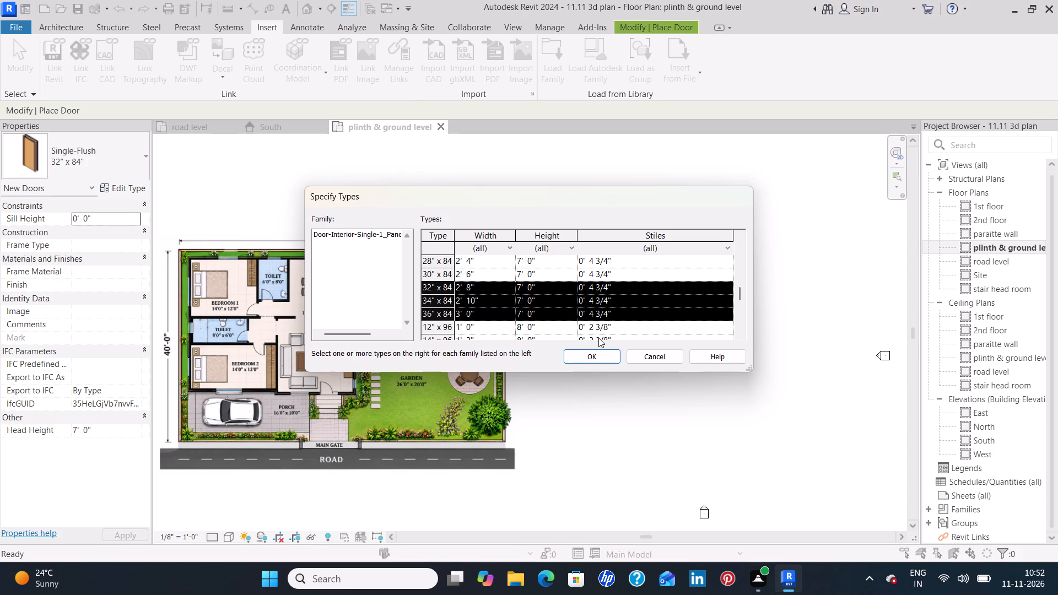
click(600, 355)
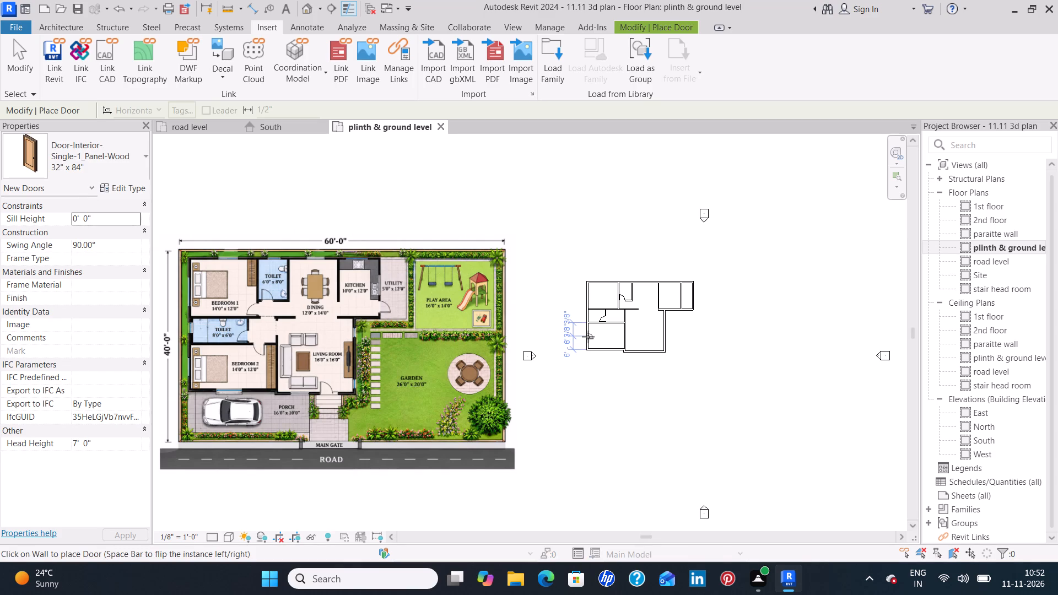
Place a 36" x 84" Door-Interior-Single-1_Panel-Wood in Bedroom 2's passage wall, about 3'-6" from the toilet partition, swinging into the bedroom.
click(121, 167)
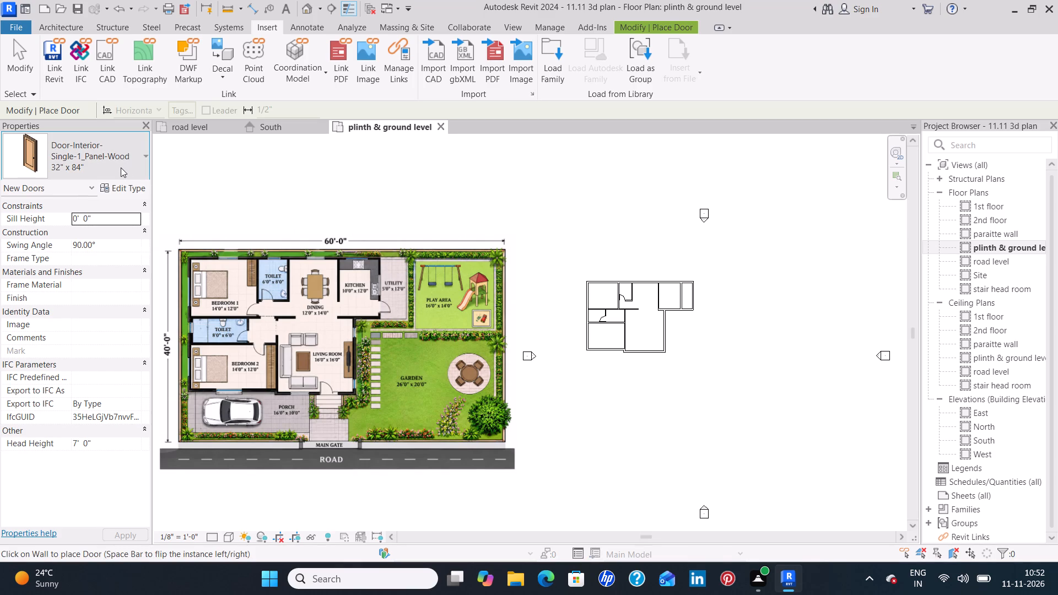
click(129, 268)
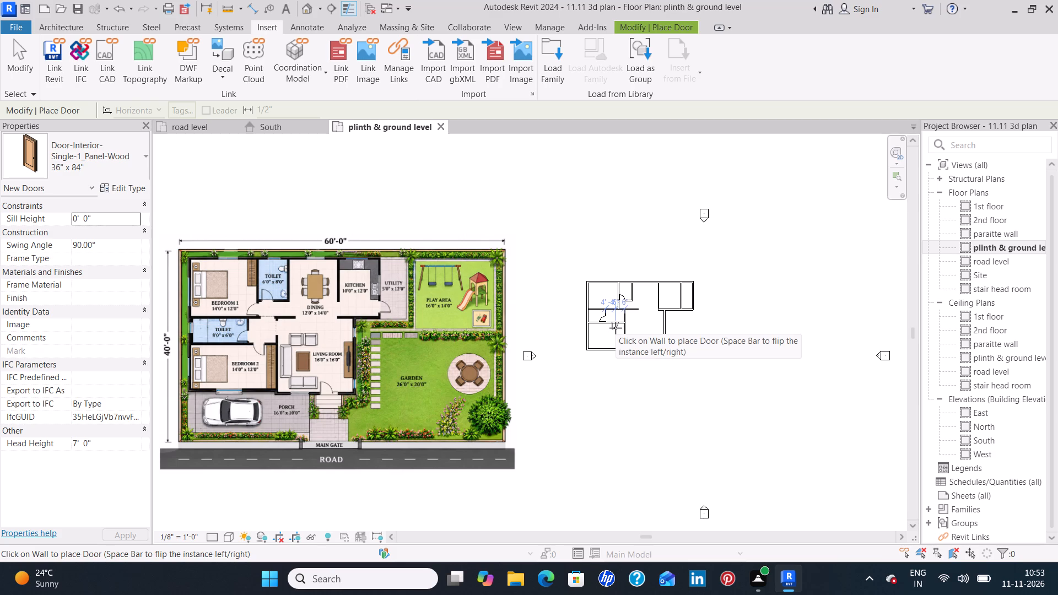
scroll(616, 328, up, 12)
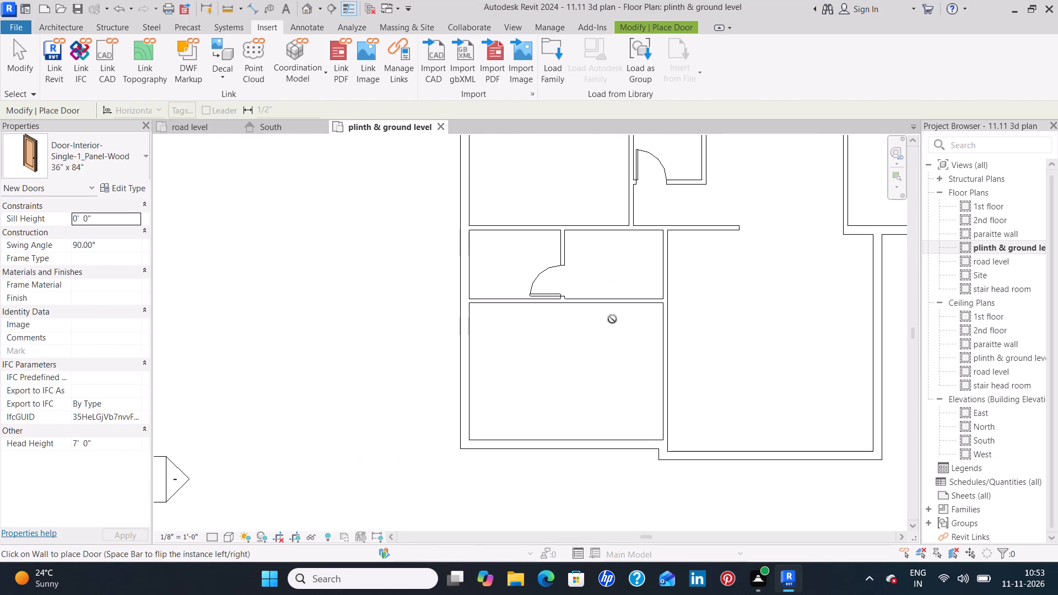
click(604, 306)
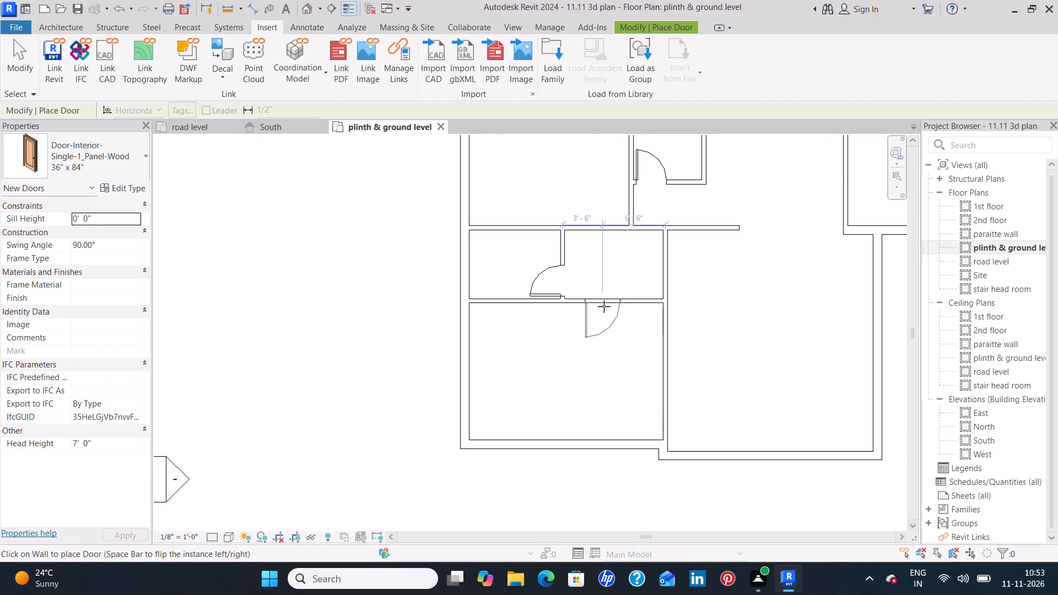
scroll(625, 263, down, 4)
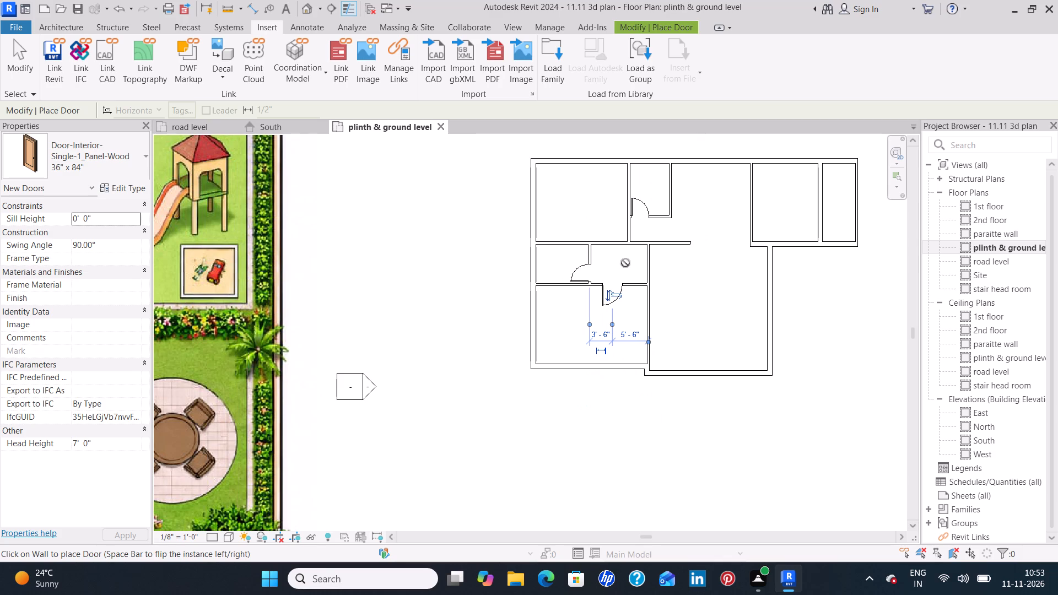
scroll(625, 263, down, 5)
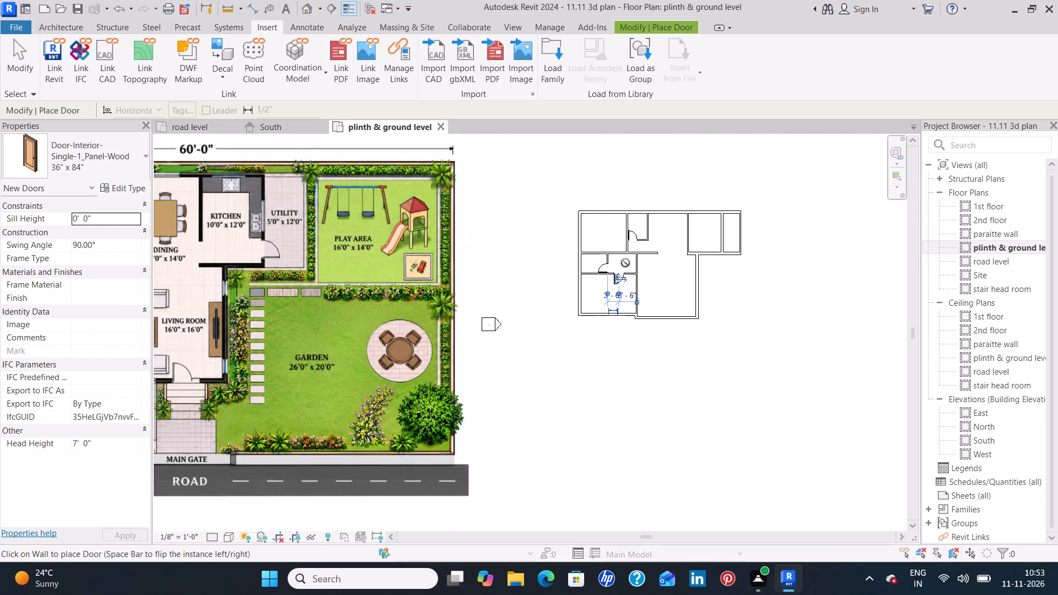
Place a 36" x 84" Door-Interior-Single-1_Panel-Wood in Bedroom 1's passage wall, 2'-0" from the wall shared with the 8' x 6' toilet, swinging into the bedroom.
scroll(625, 263, down, 3)
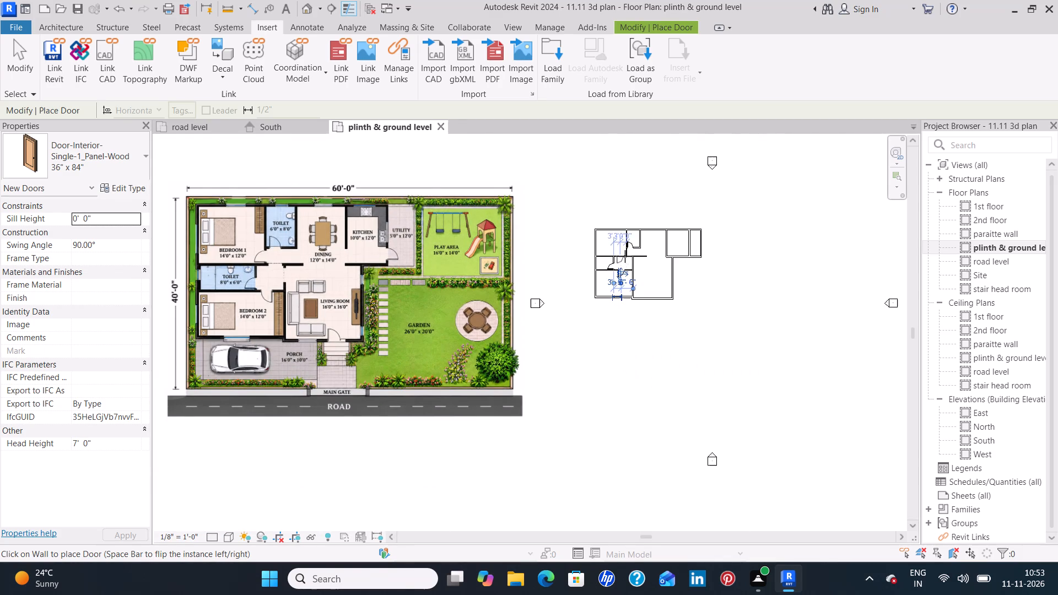
scroll(624, 253, up, 4)
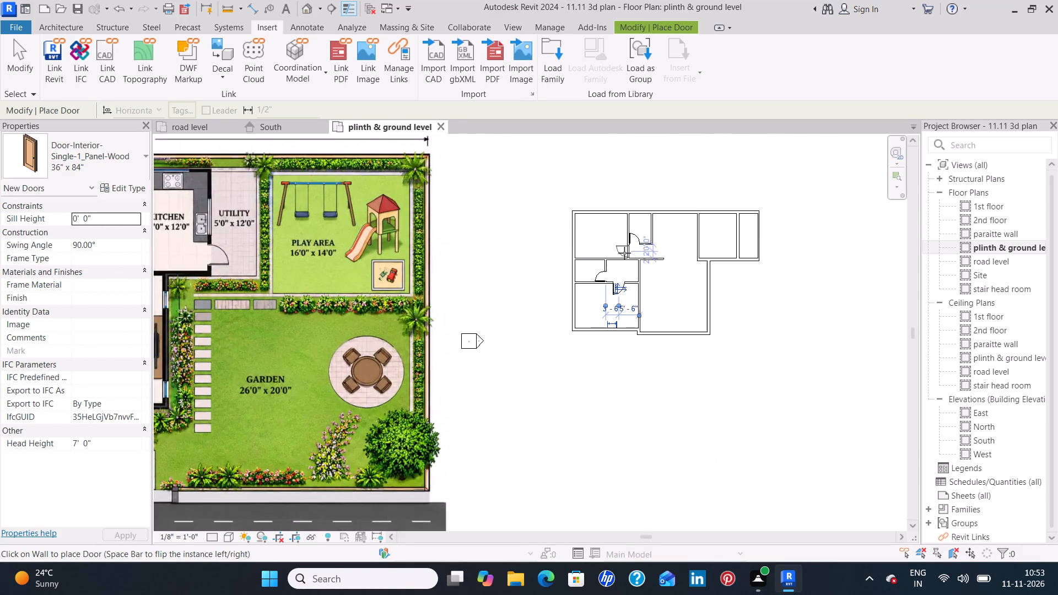
scroll(624, 253, up, 10)
key(space)
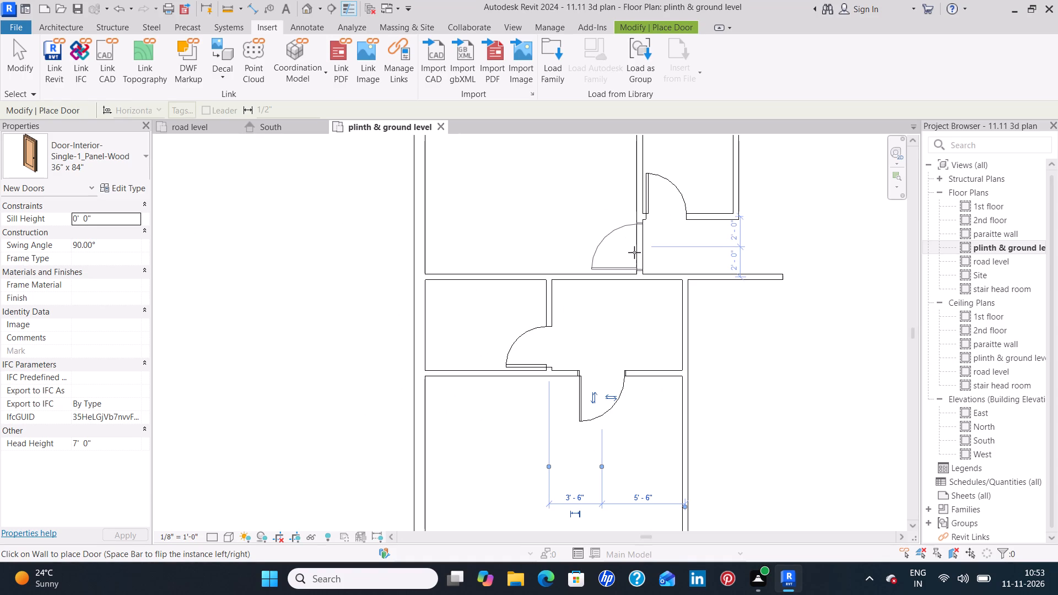
click(634, 252)
Place a 34" x 84" Door-Interior-Single-1_Panel-Wood between kitchen and utility, about 2'-6" from their south wall, swinging into the utility.
scroll(627, 251, down, 5)
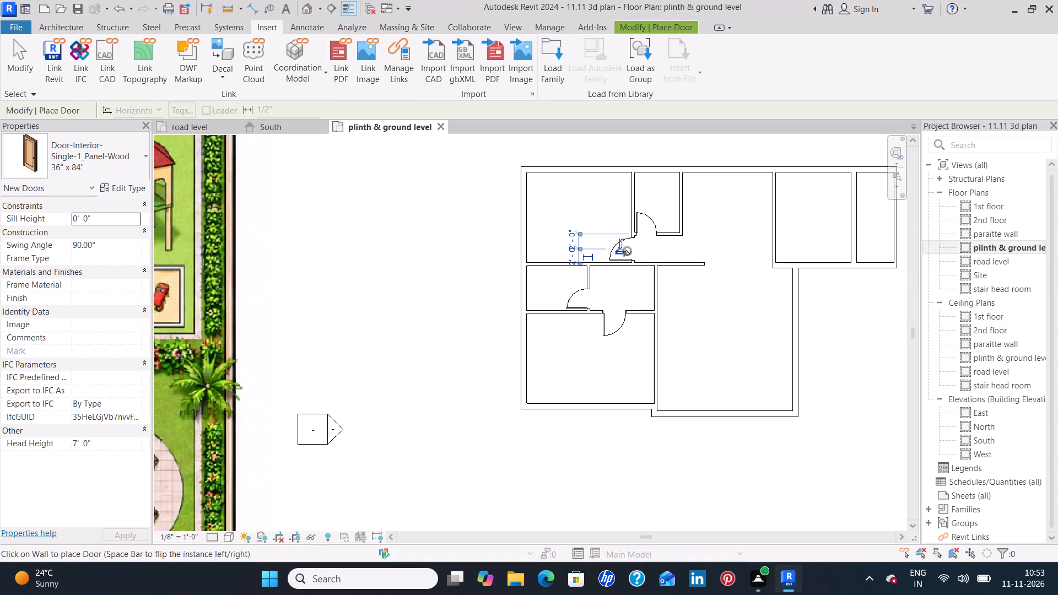
scroll(627, 251, down, 8)
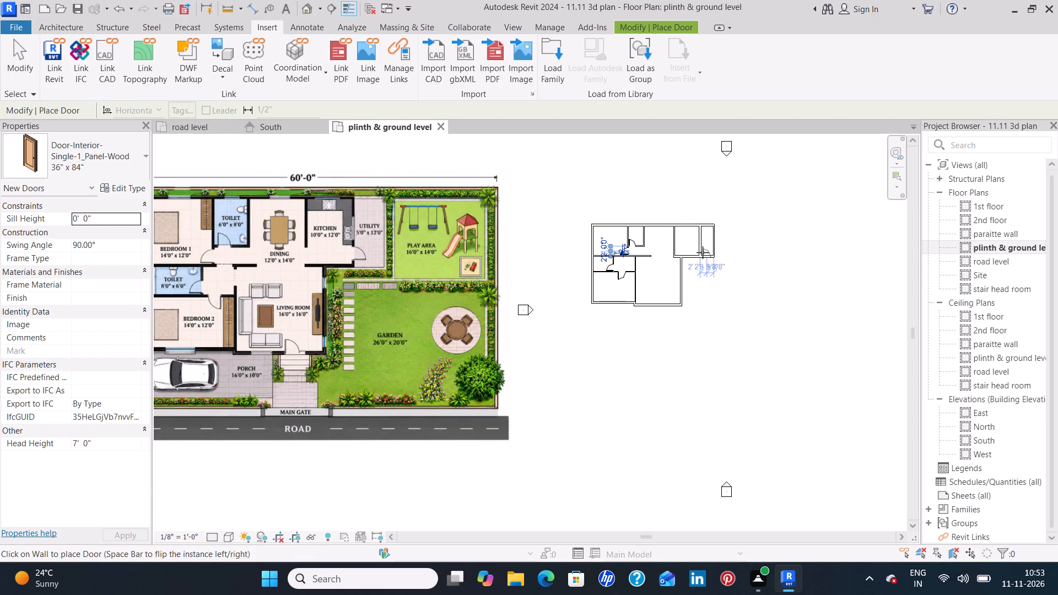
click(115, 166)
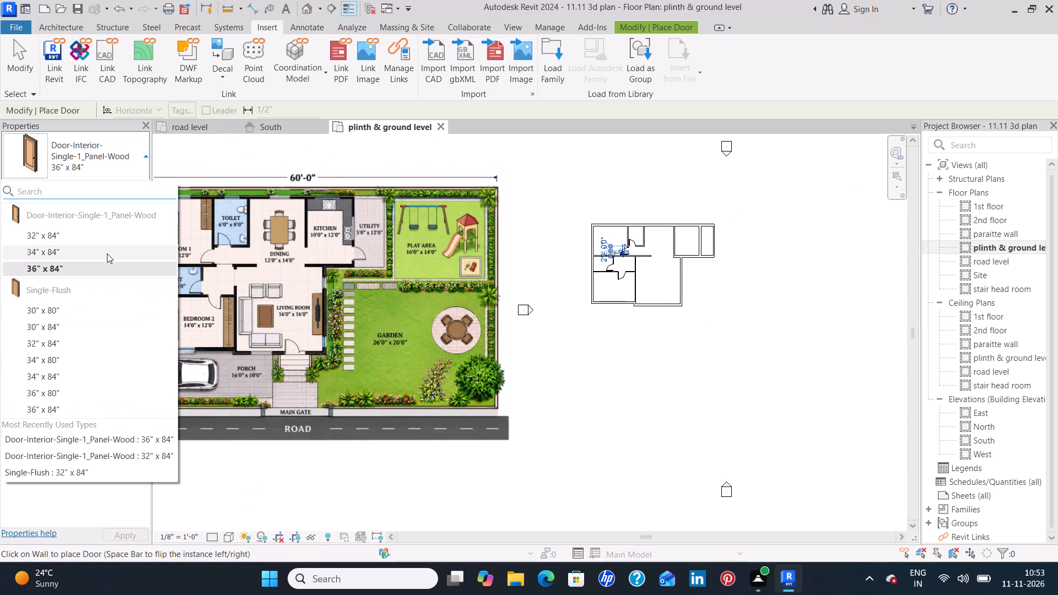
click(110, 249)
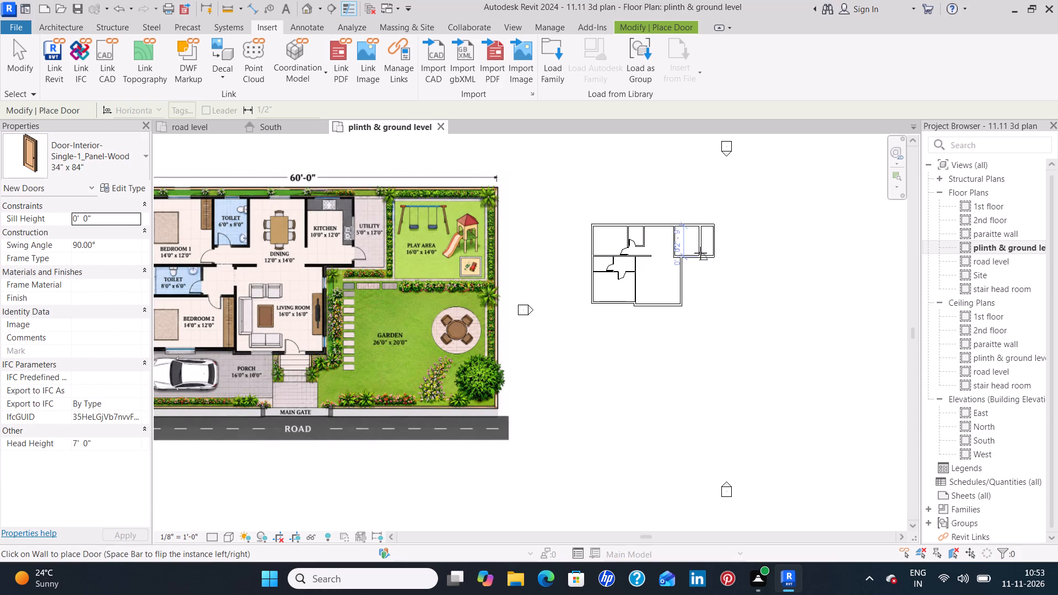
scroll(700, 253, up, 14)
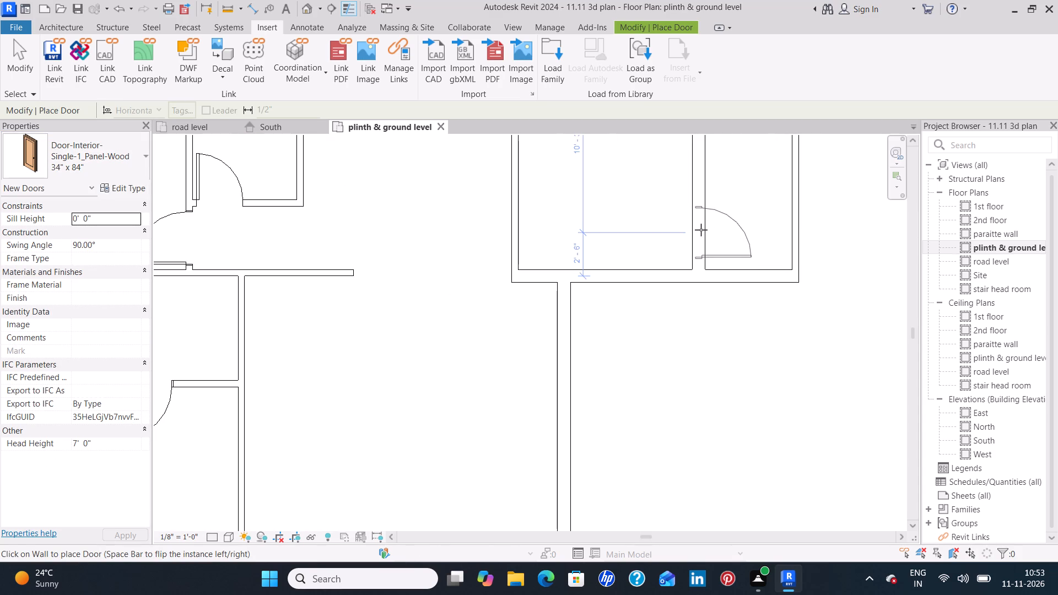
click(702, 229)
scroll(627, 271, down, 10)
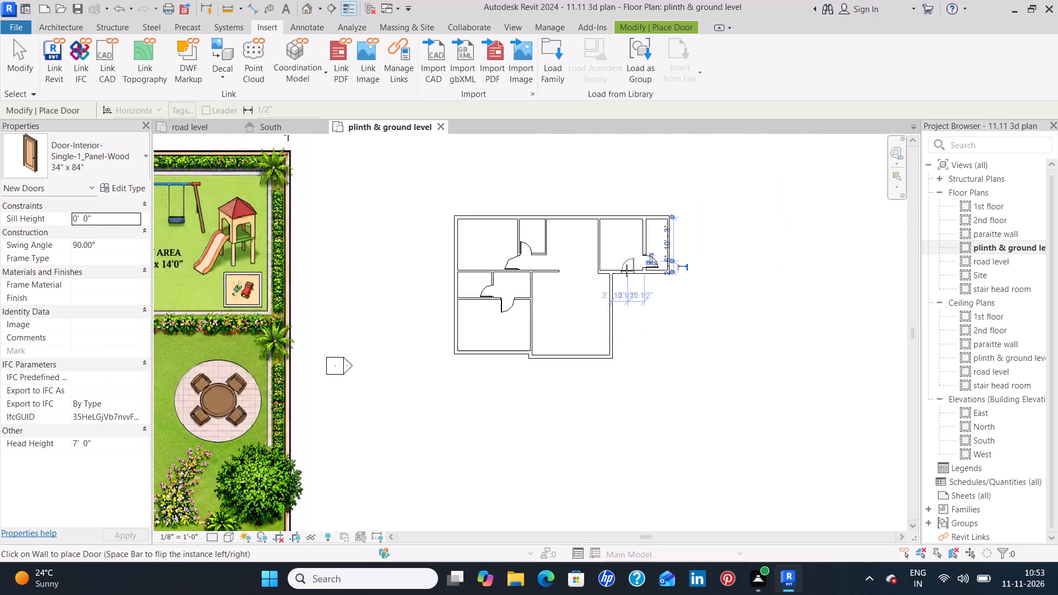
scroll(627, 271, down, 5)
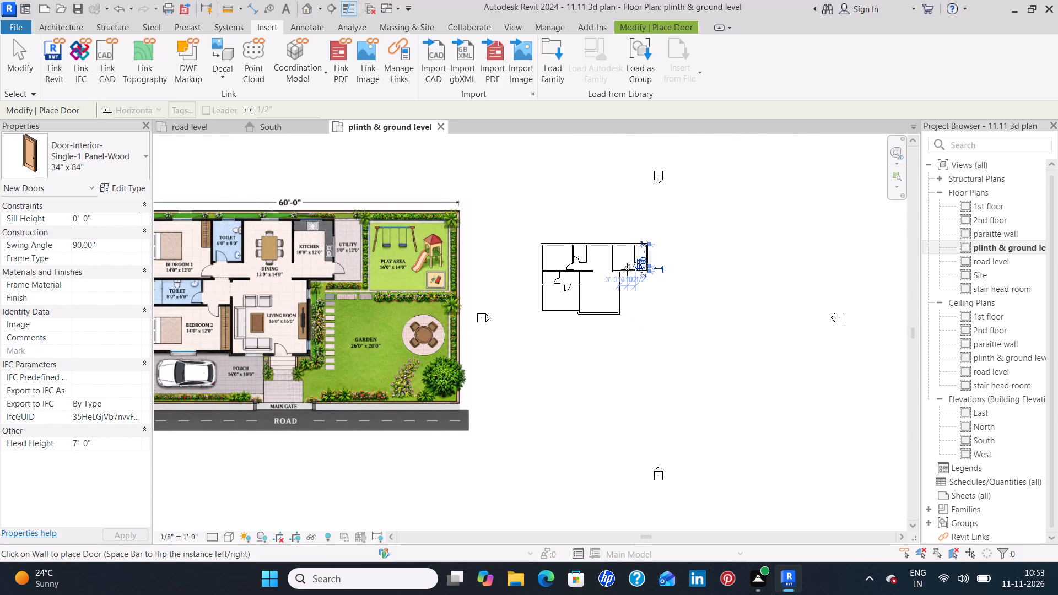
scroll(627, 269, down, 1)
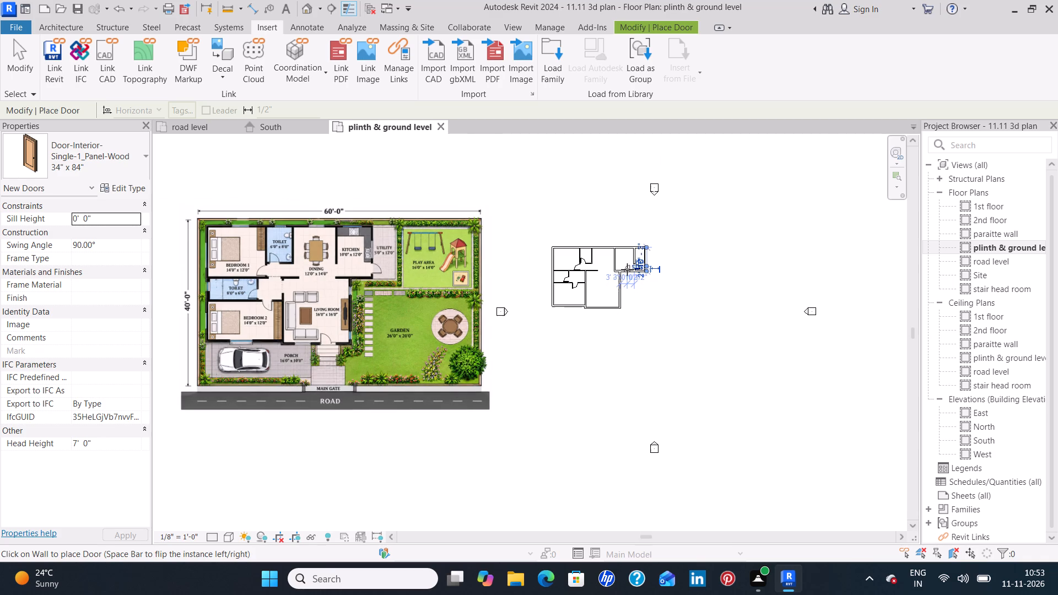
key(Escape)
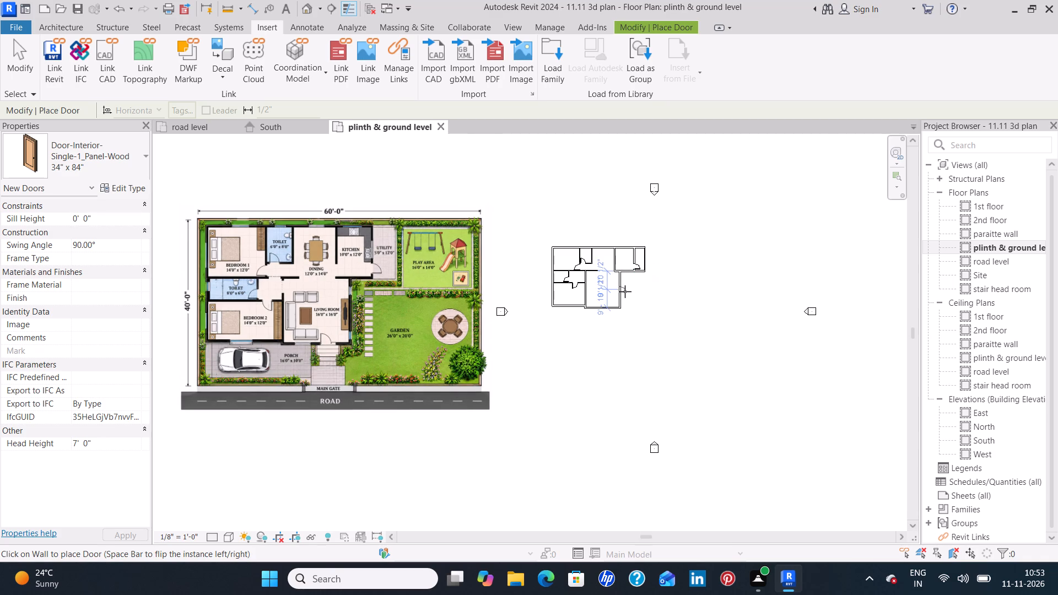
key(Escape)
Flip the hinge side of Bedroom 2's door and nudge it toward the living room, to 3'-9" from the toilet partition.
scroll(575, 284, up, 9)
click(575, 284)
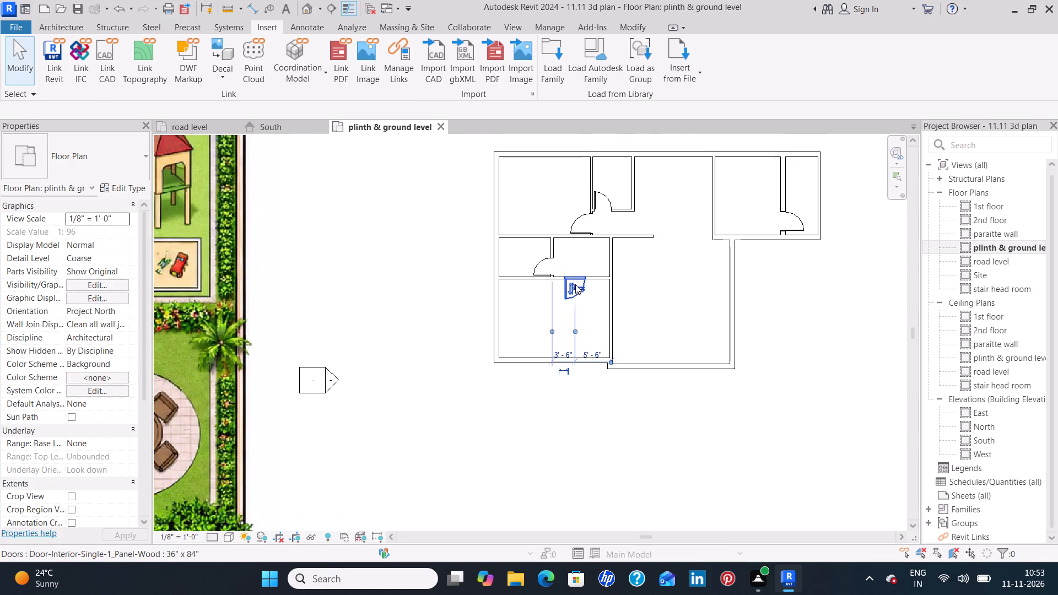
click(582, 288)
click(544, 299)
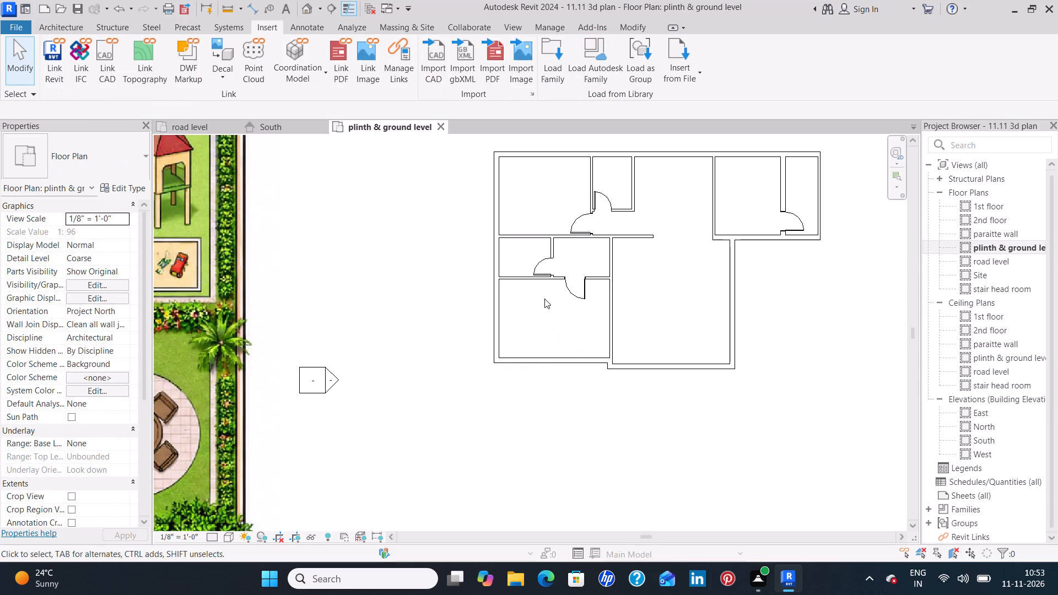
click(581, 286)
scroll(599, 277, up, 5)
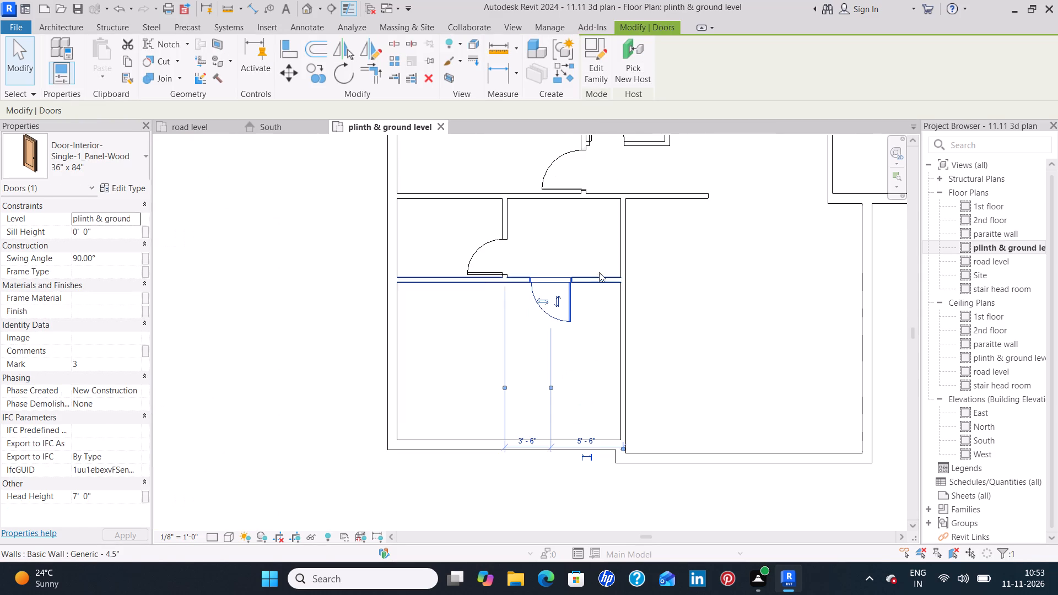
key(Right)
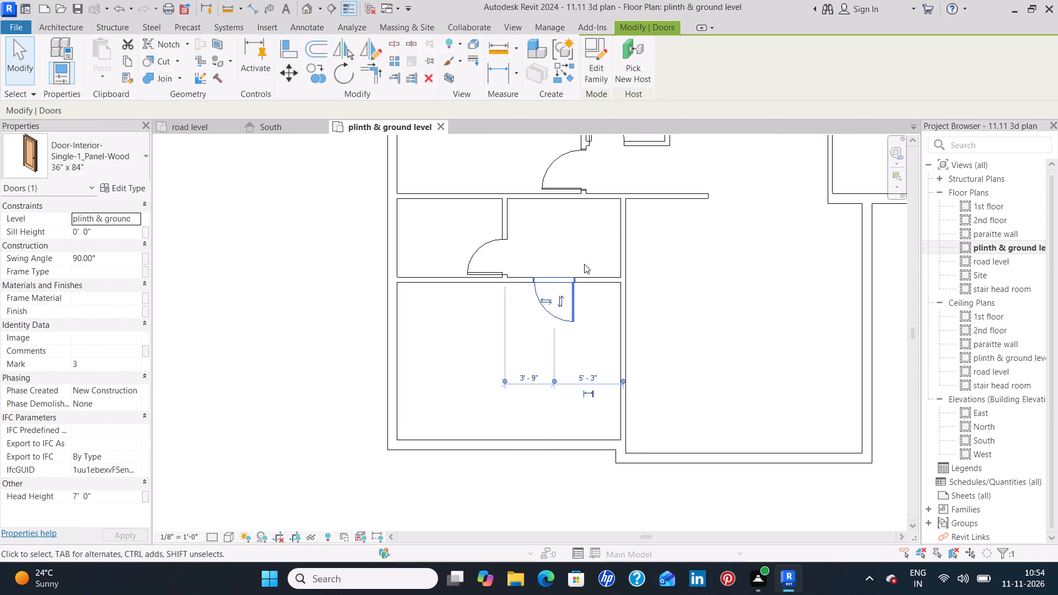
click(432, 313)
Compare the modelled walls and doors around the passage with the reference floor plan.
scroll(429, 312, down, 12)
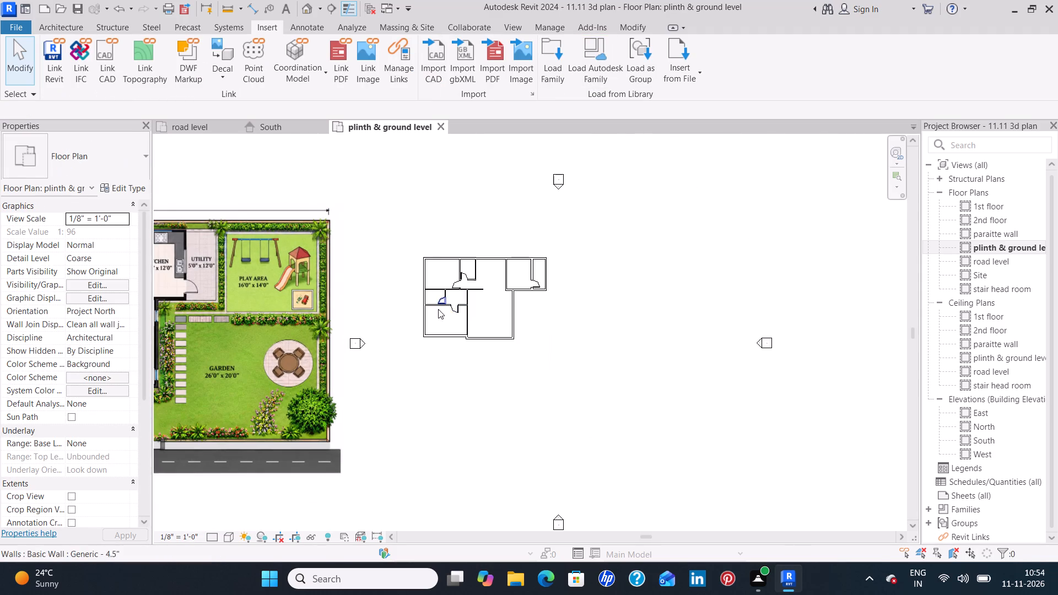
middle_drag(476, 312, 559, 315)
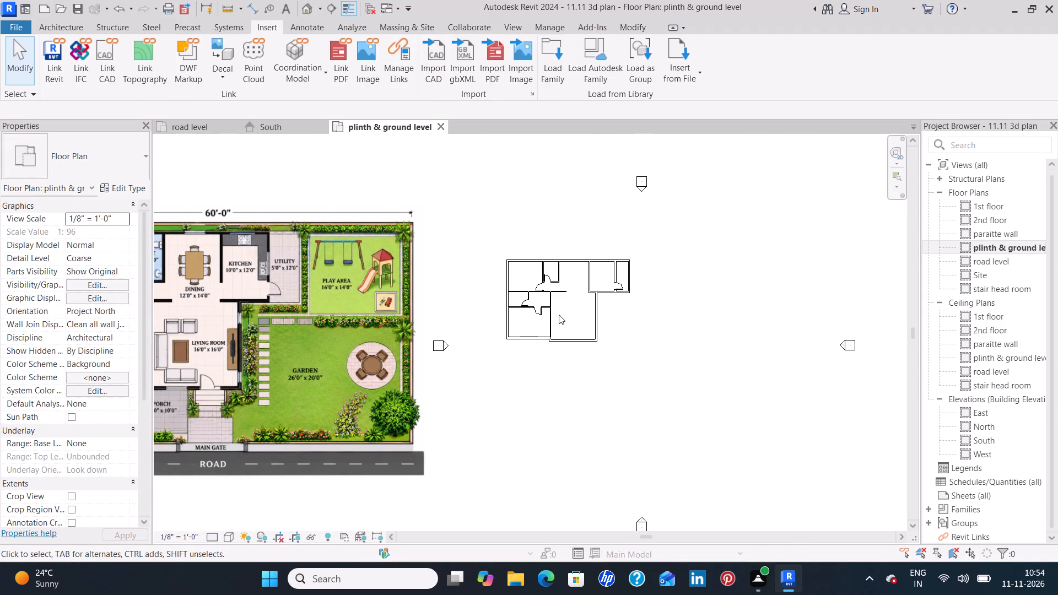
scroll(559, 315, down, 1)
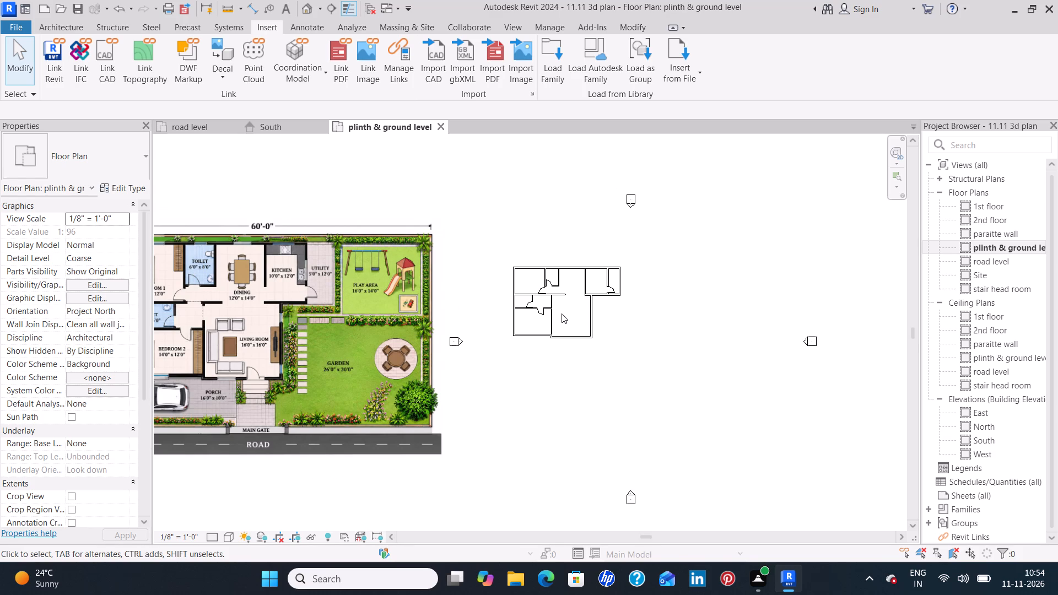
scroll(534, 295, up, 5)
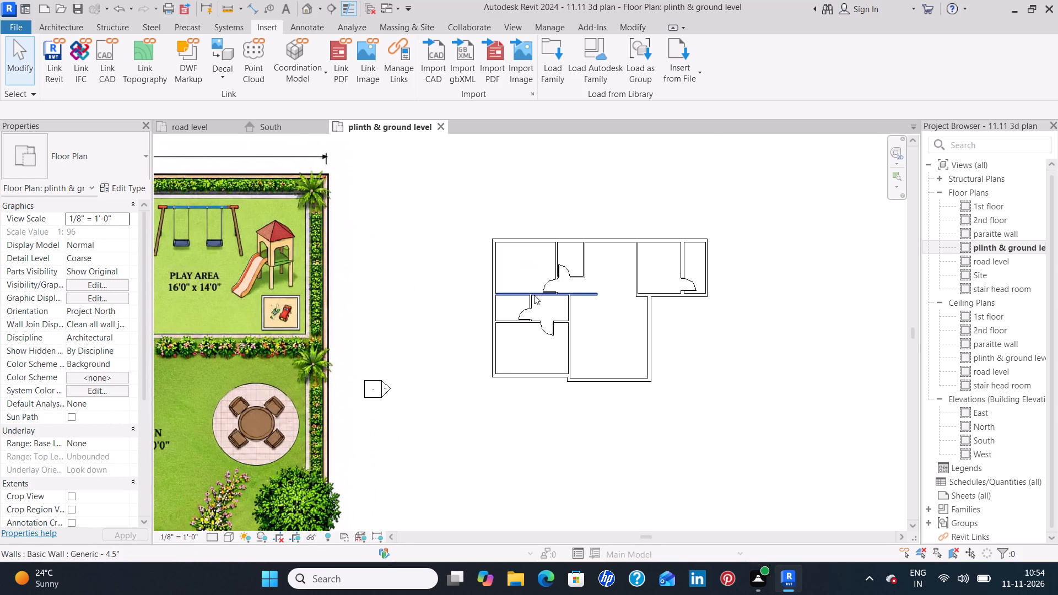
scroll(559, 294, up, 13)
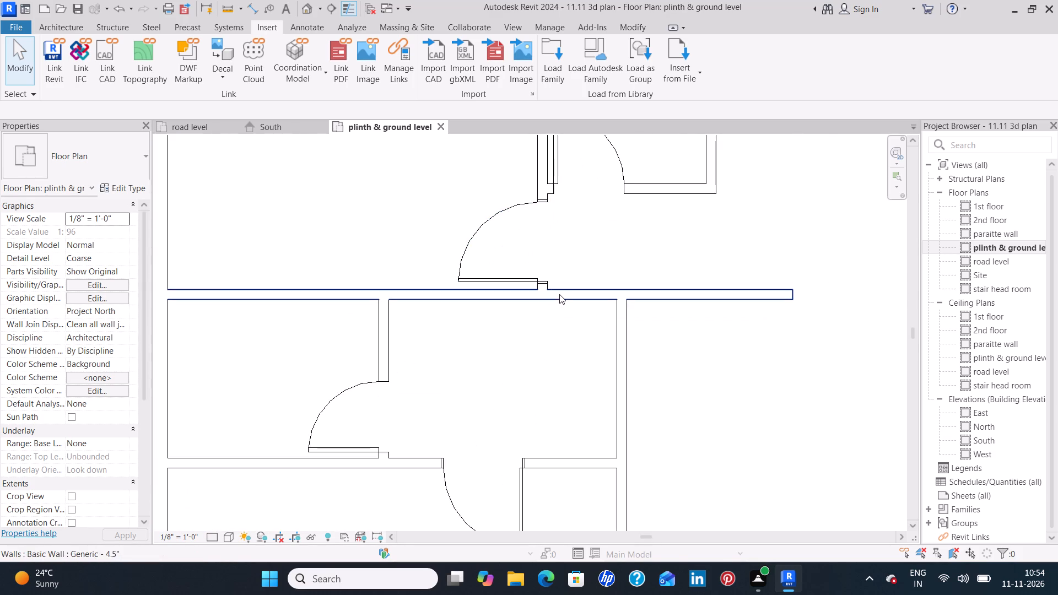
scroll(560, 294, down, 16)
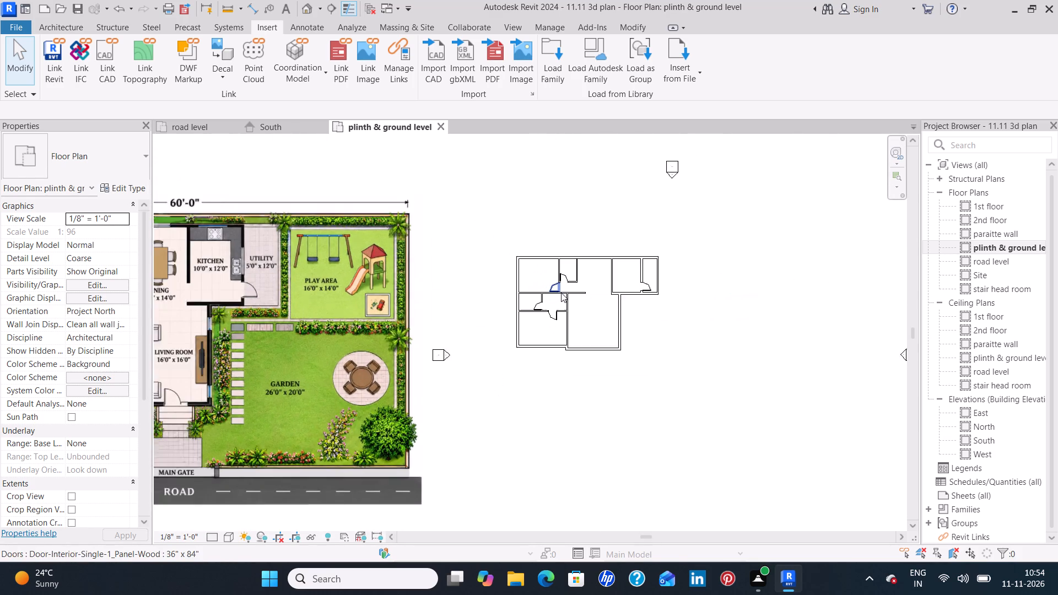
scroll(561, 293, down, 3)
middle_drag(561, 293, 601, 290)
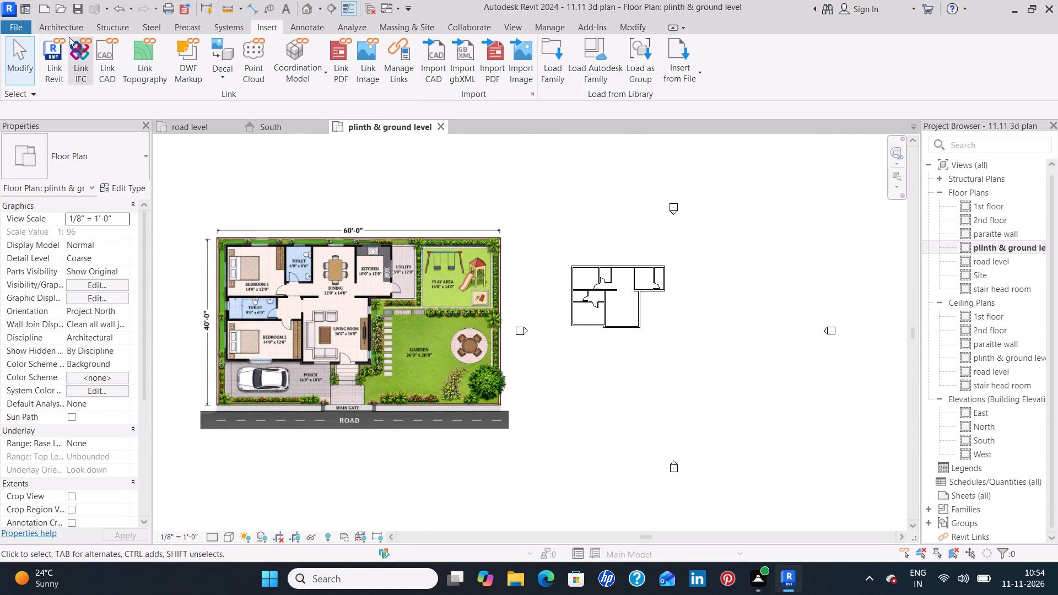
Load the Passage Opening-Cased family from the US library's Openings folder as a component.
click(72, 22)
click(166, 50)
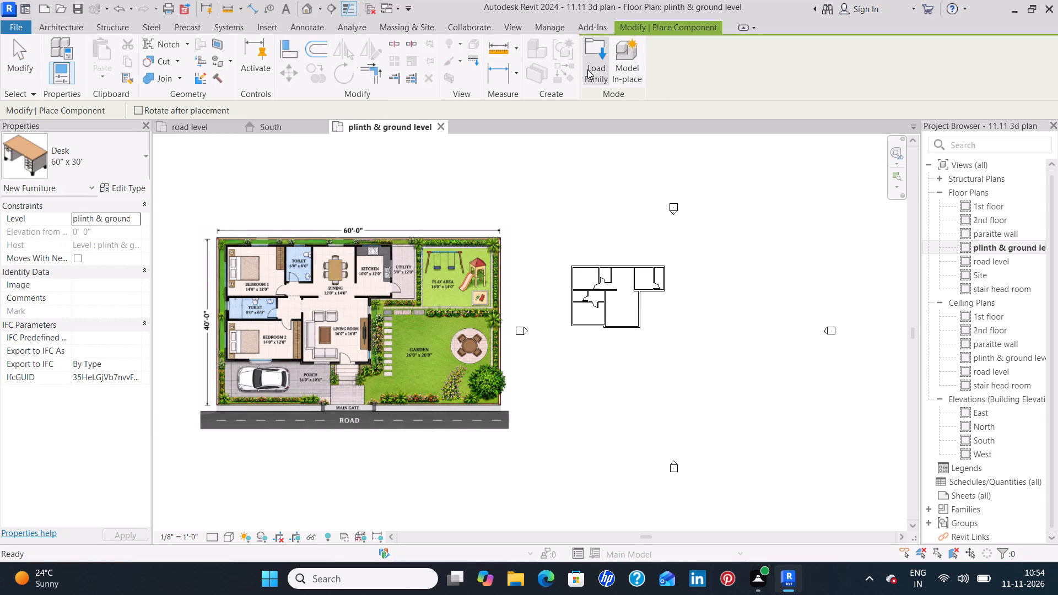
click(591, 69)
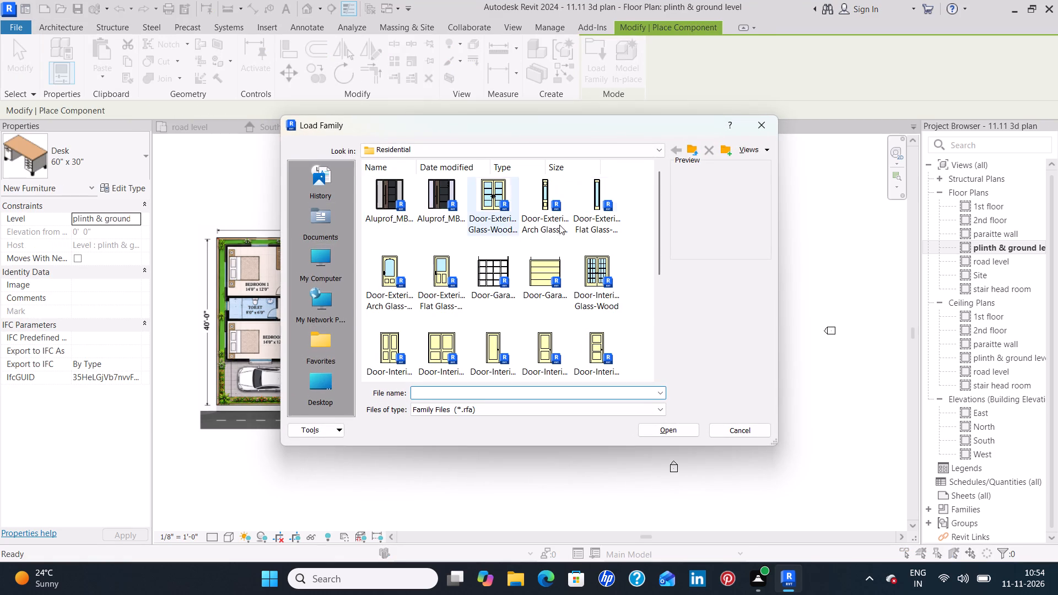
click(694, 148)
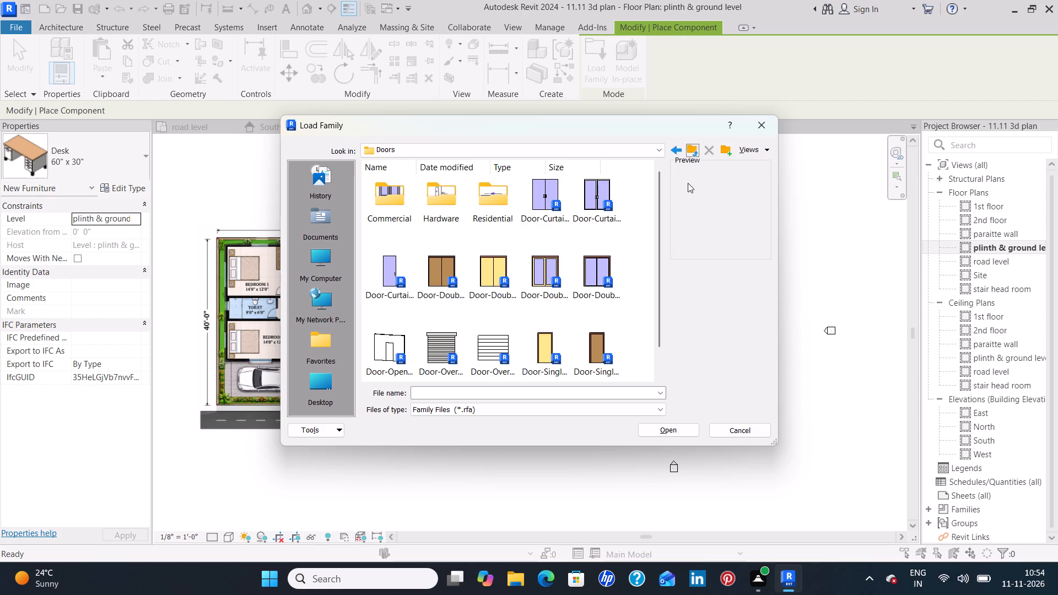
click(697, 148)
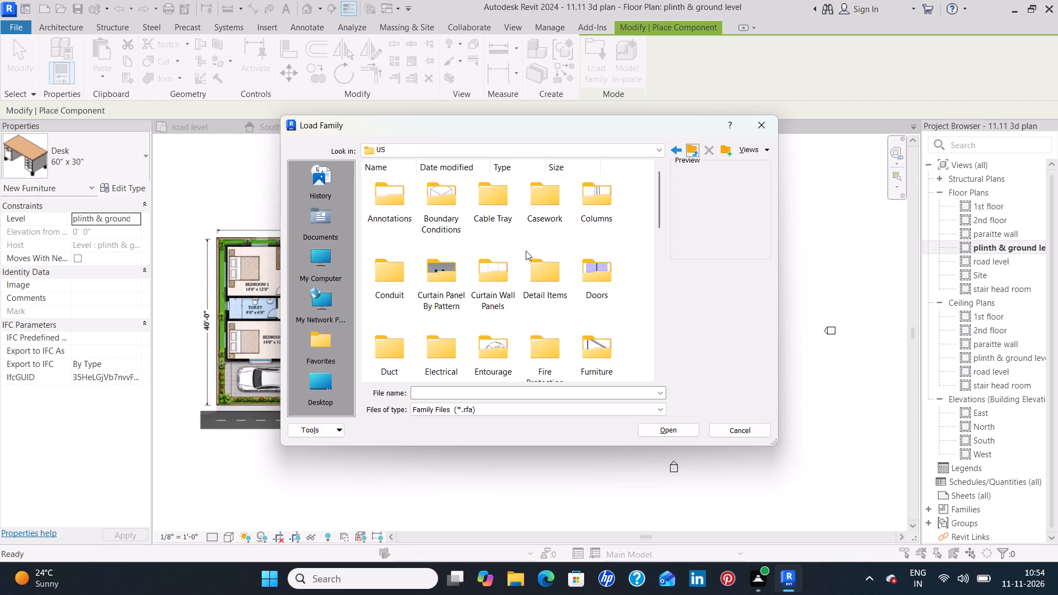
scroll(525, 249, down, 2)
triple_click(388, 257)
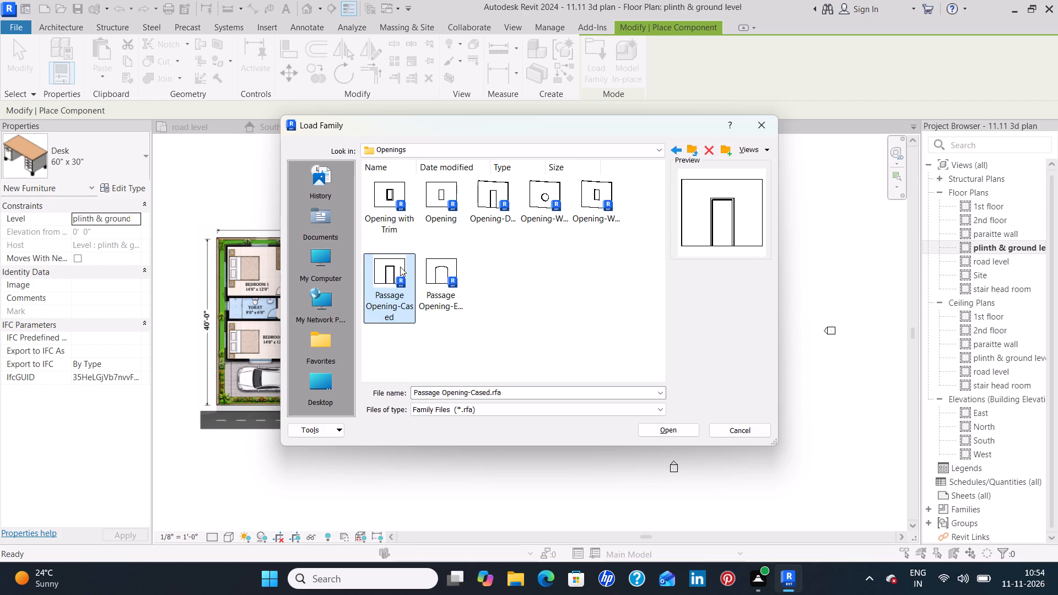
click(400, 267)
click(692, 435)
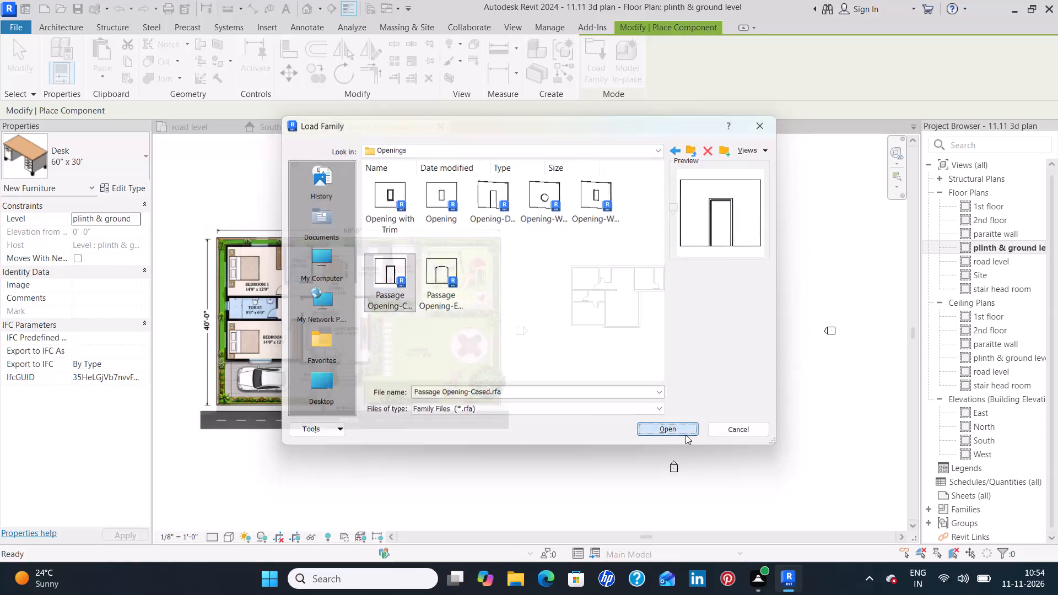
Place a 34" x 84" Passage Opening-Cased in the wall between passage and living room, centred 3'-2 1/4" from both cross walls.
click(117, 175)
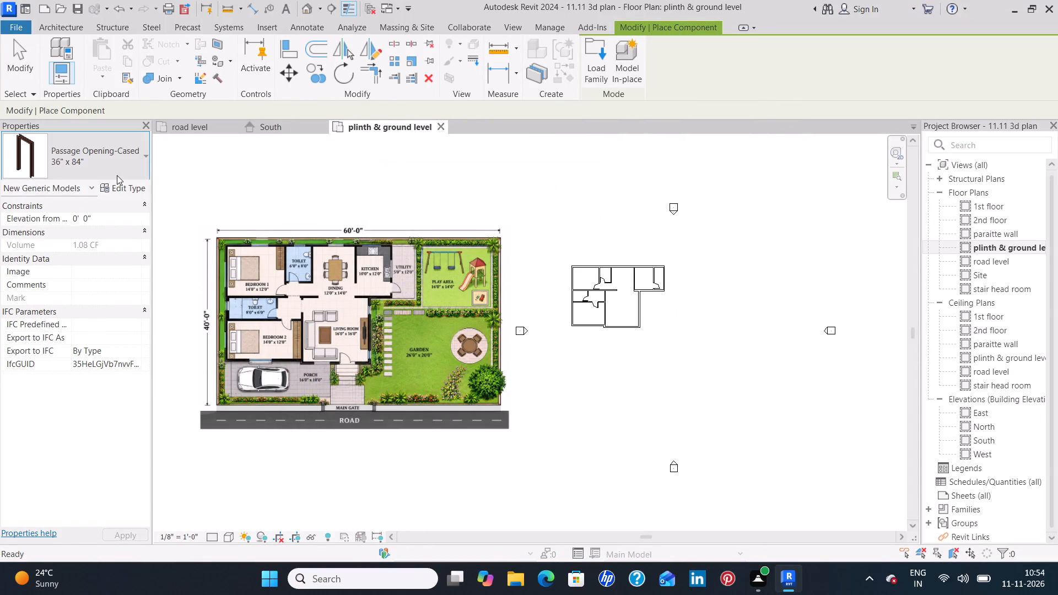
scroll(97, 244, up, 1)
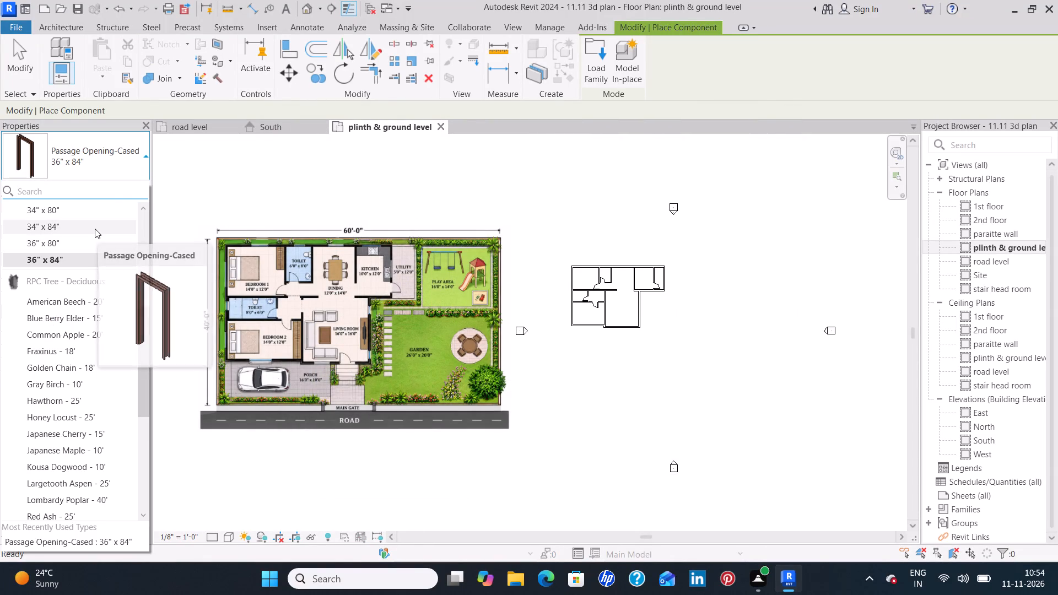
click(95, 229)
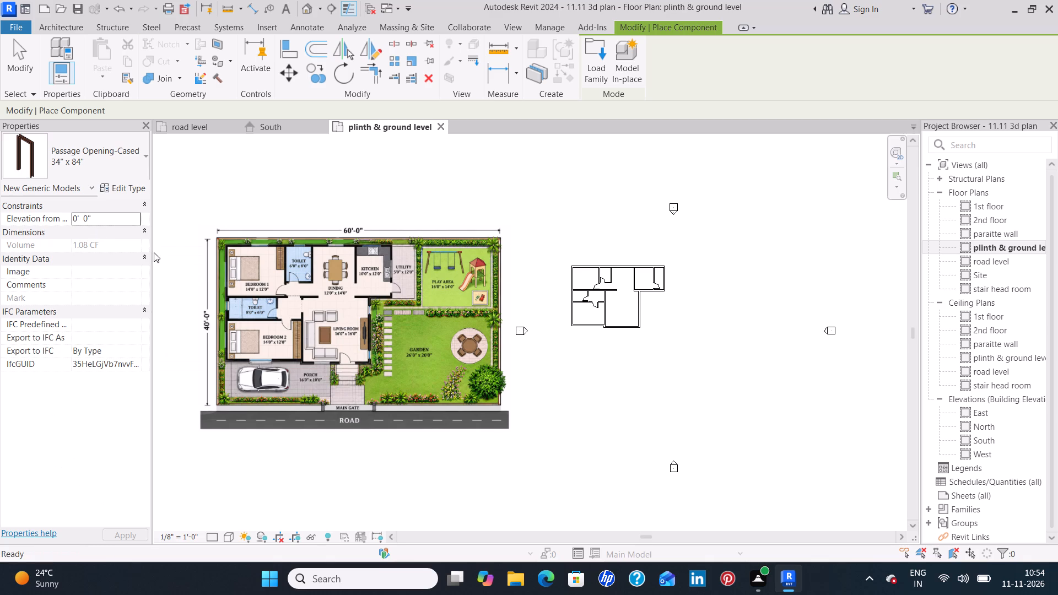
scroll(606, 299, up, 5)
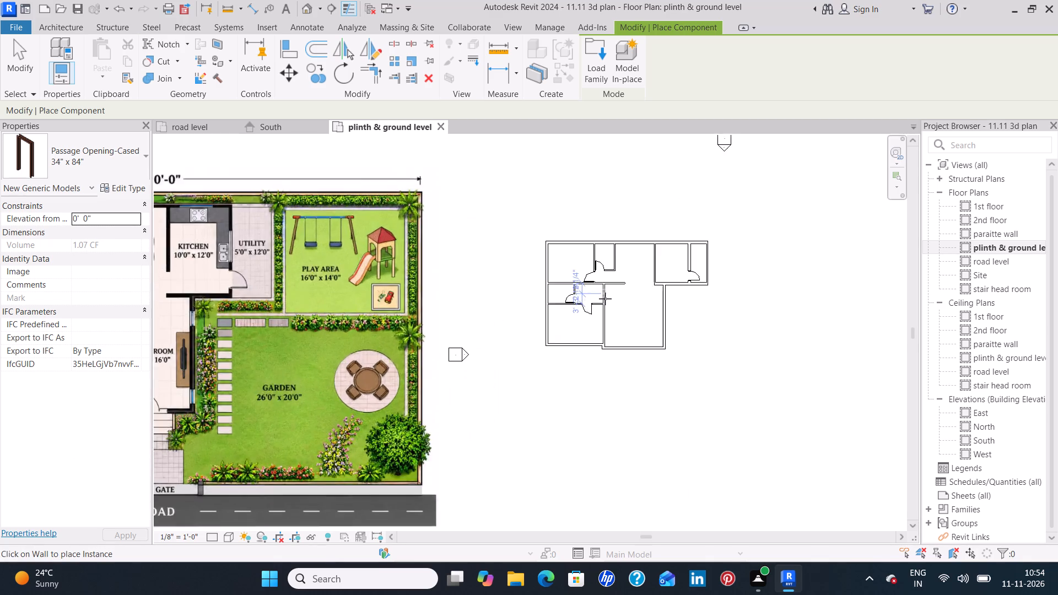
scroll(605, 299, up, 11)
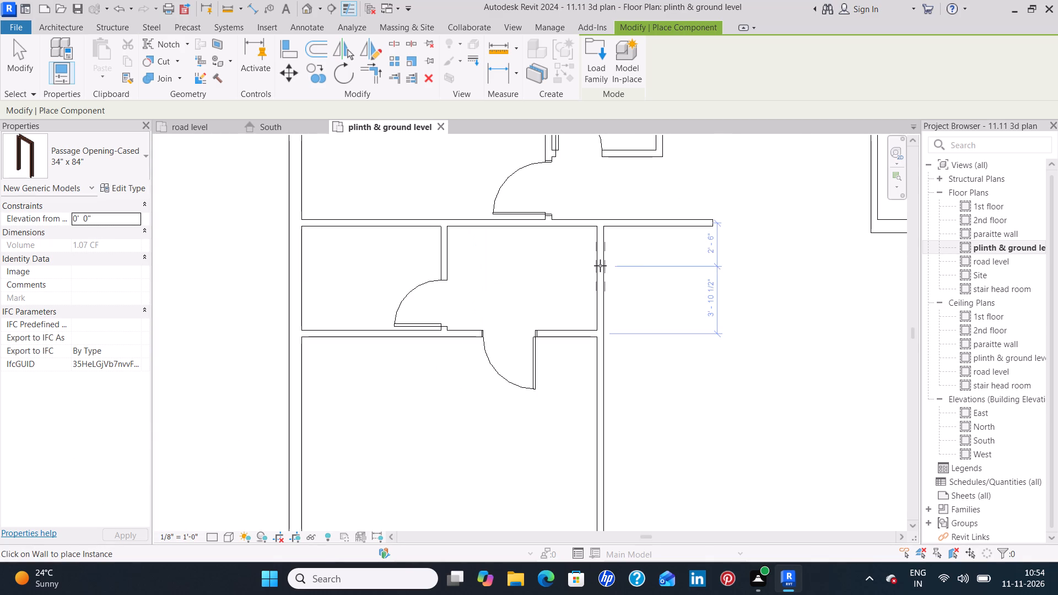
click(600, 274)
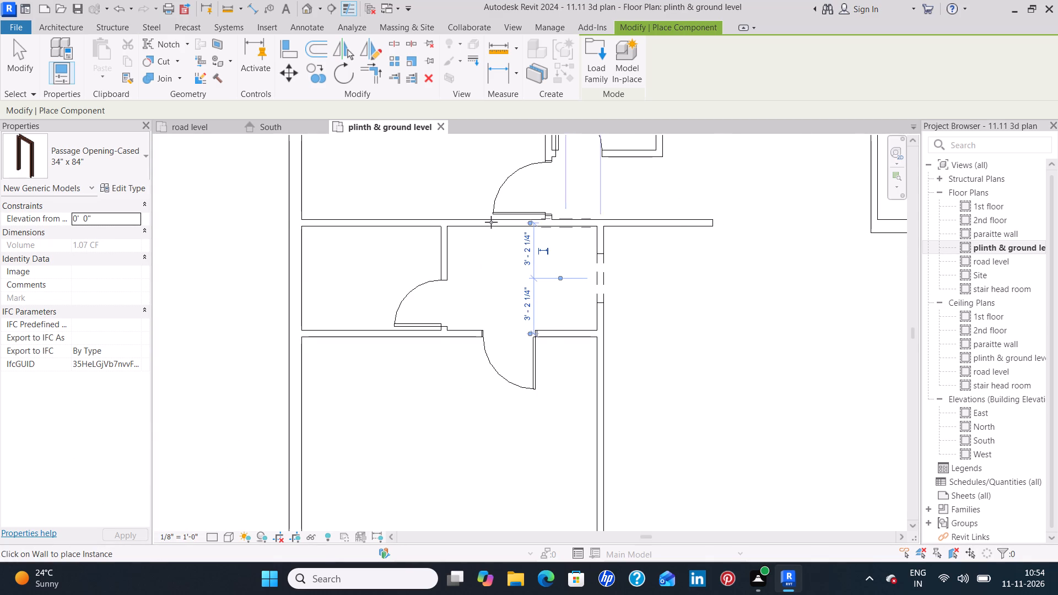
Place a 30" x 84" Passage Opening-Cased in the passage's north wall, between Bedroom 1's door and the living room wall.
click(134, 170)
scroll(105, 258, up, 1)
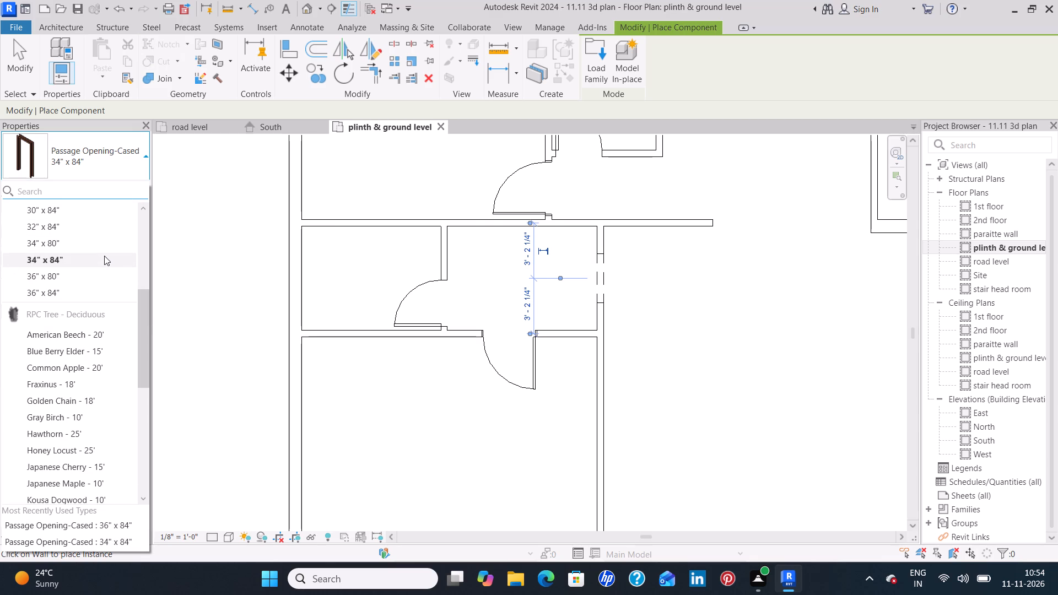
click(95, 231)
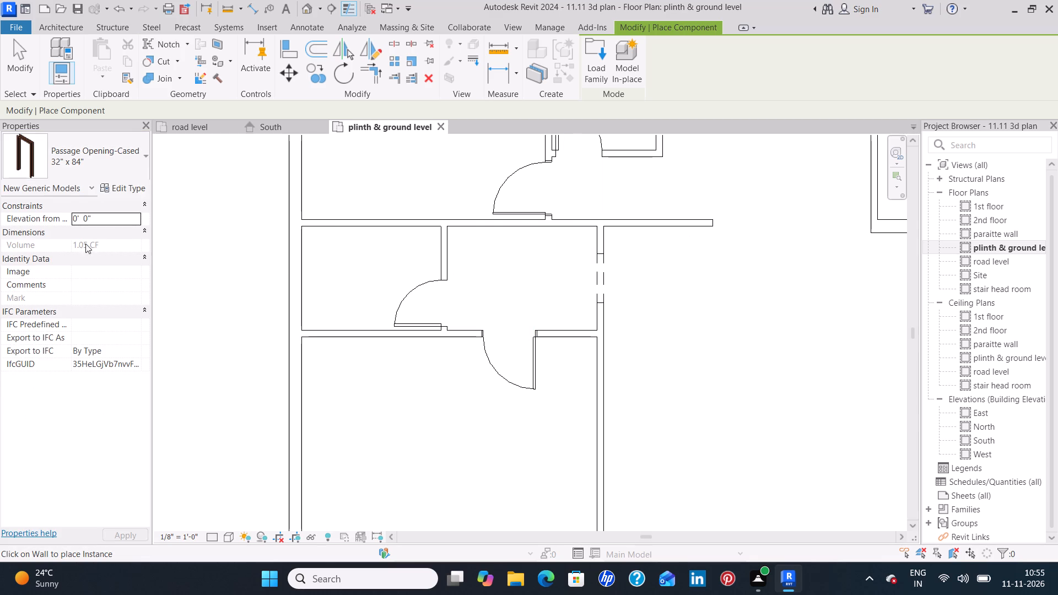
click(122, 166)
scroll(73, 225, up, 1)
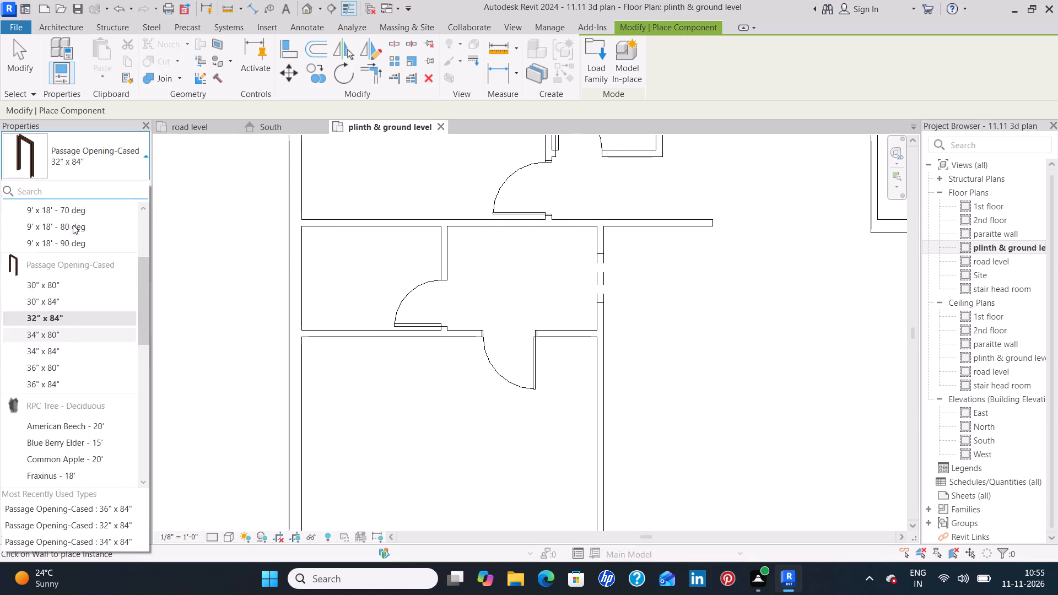
scroll(73, 225, up, 2)
click(61, 359)
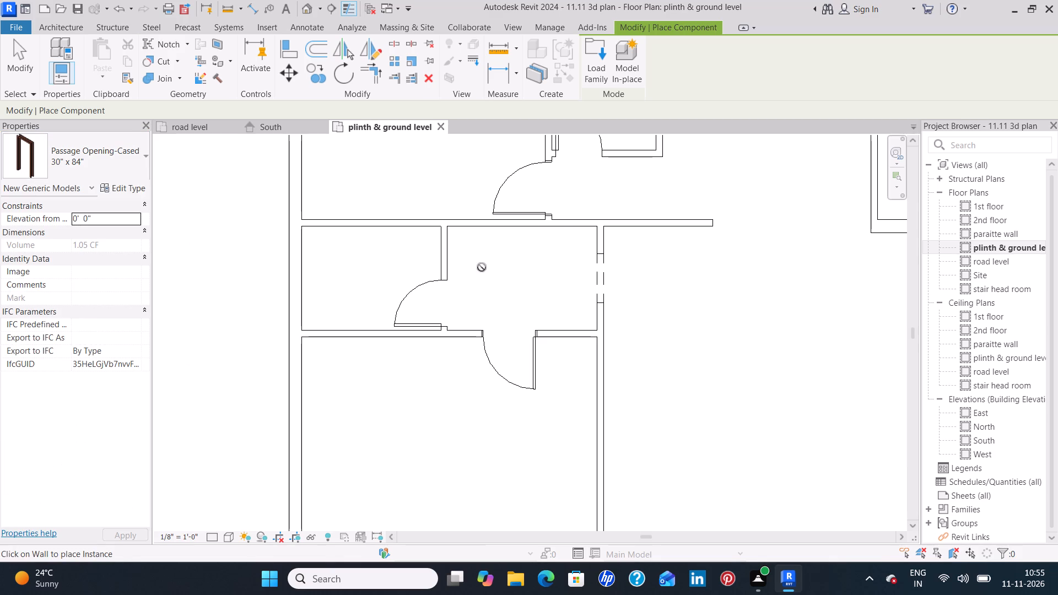
click(572, 226)
Load the Passage Opening-Elliptical Arch family from the Openings folder.
scroll(549, 281, down, 5)
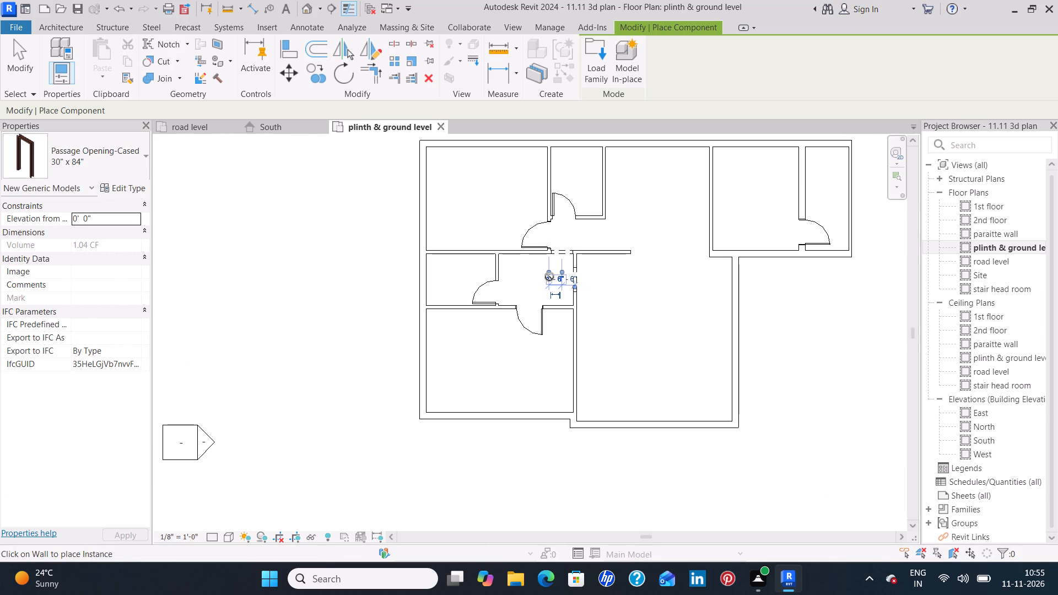
scroll(549, 277, down, 6)
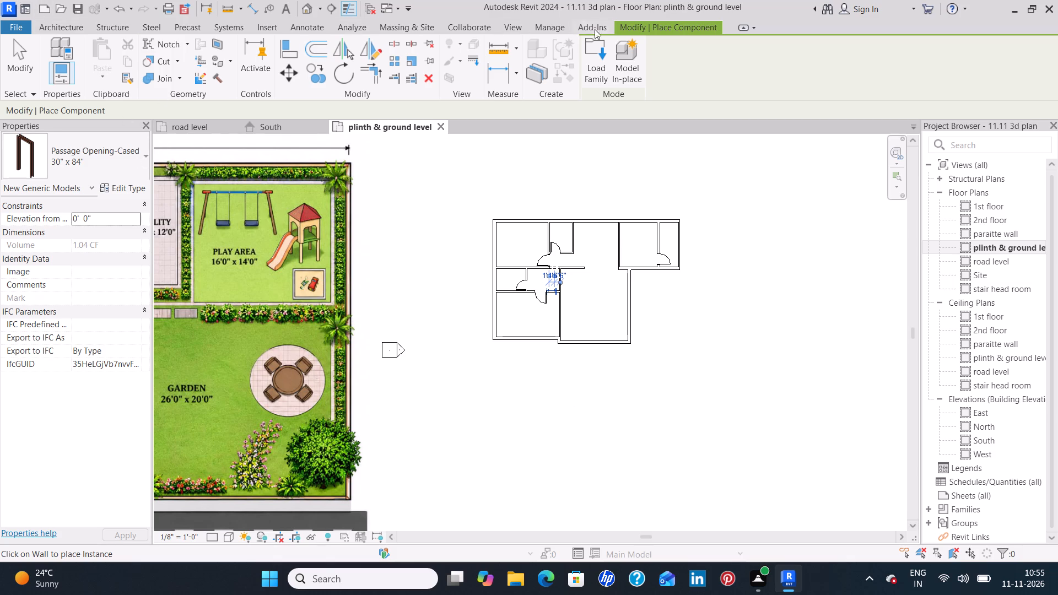
click(600, 72)
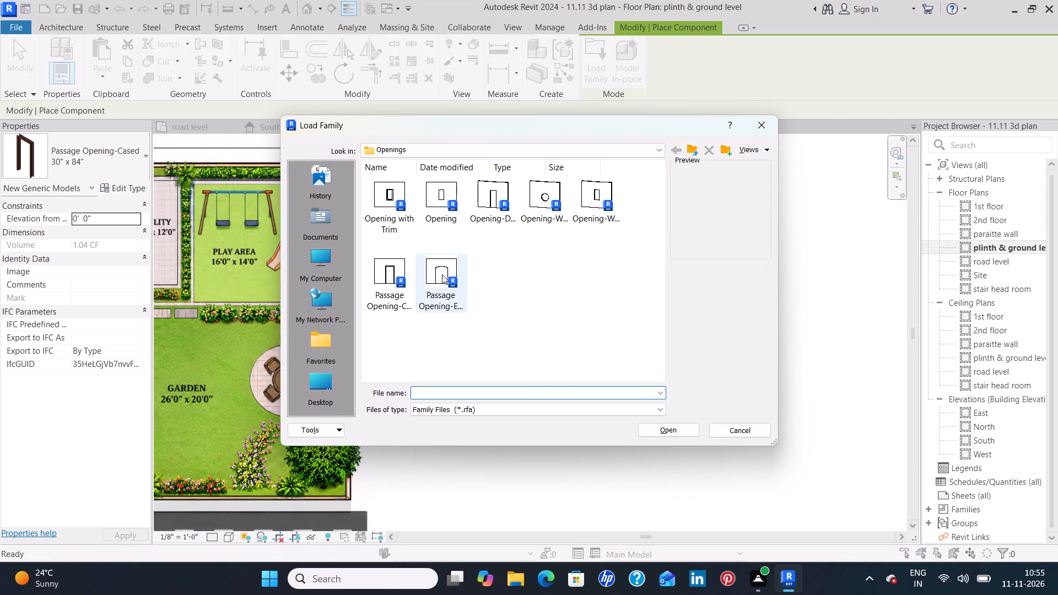
click(441, 275)
click(690, 433)
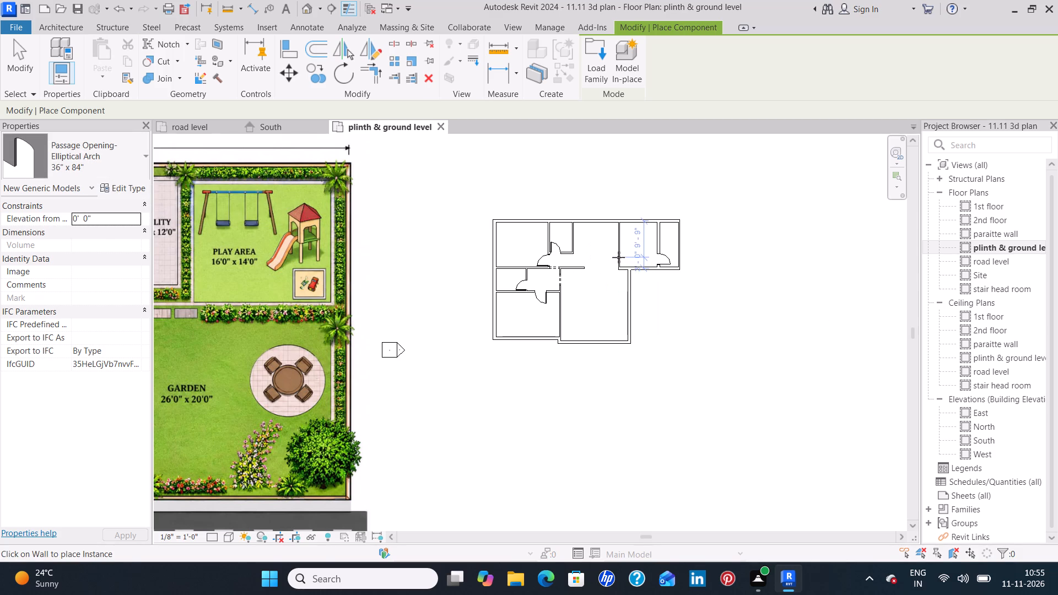
Place a 60" x 84" Passage Opening-Elliptical Arch in the wall between dining and kitchen, 3'-0" from the kitchen's south wall.
click(122, 167)
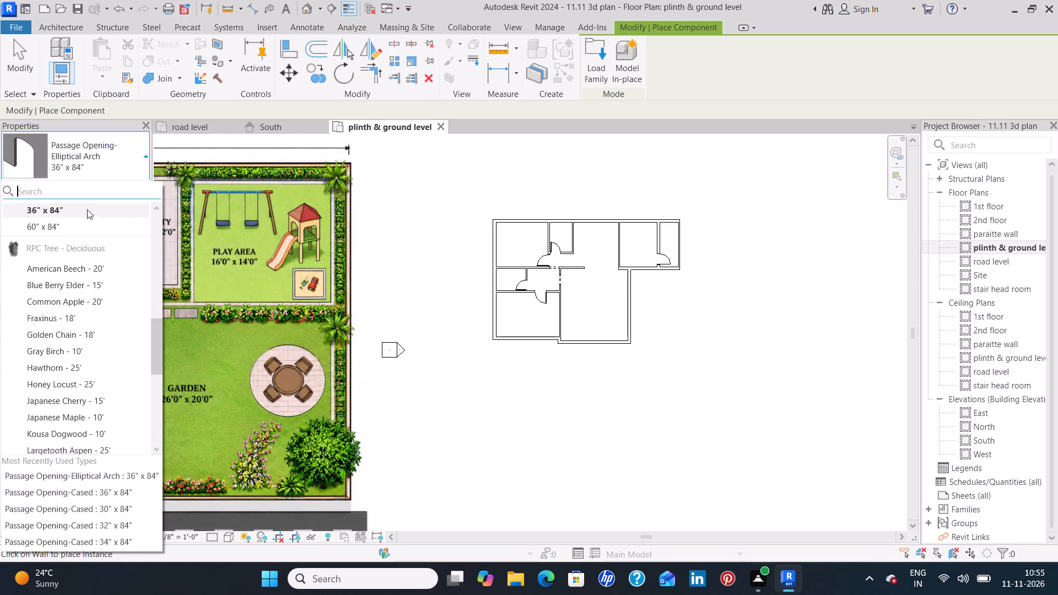
click(76, 228)
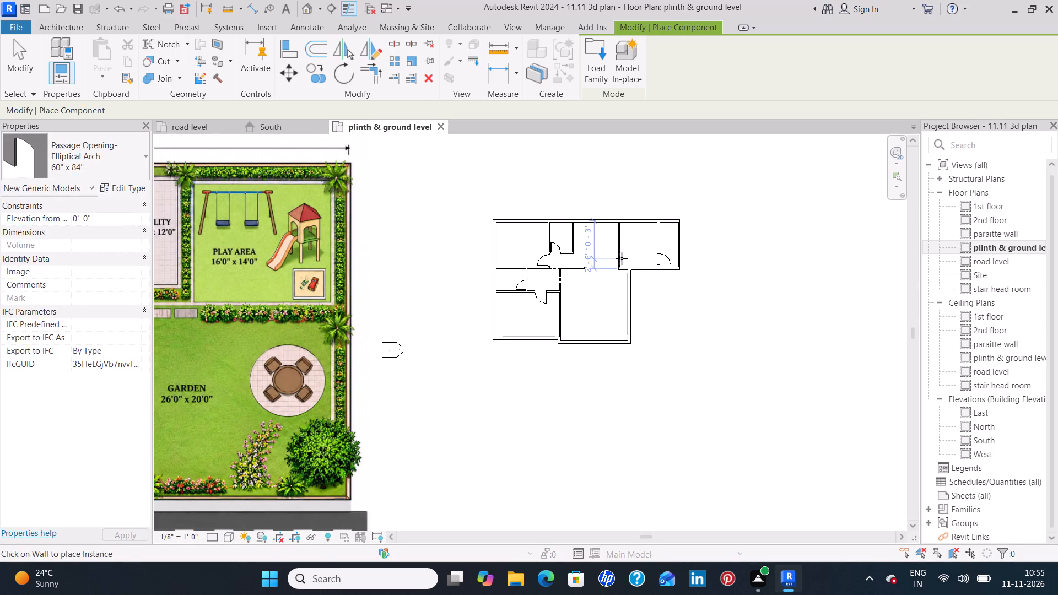
scroll(621, 258, up, 10)
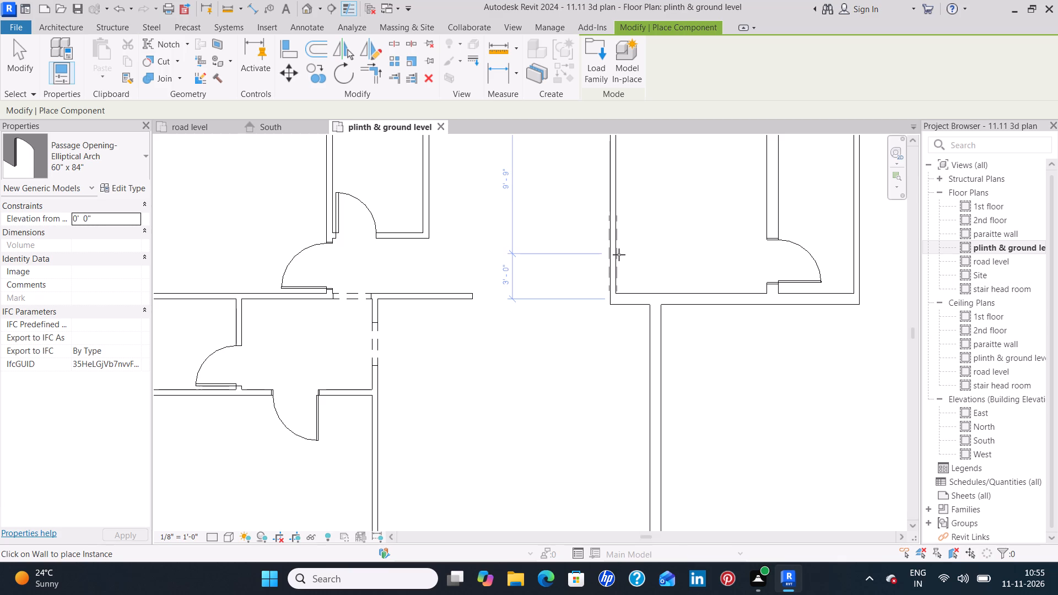
click(619, 254)
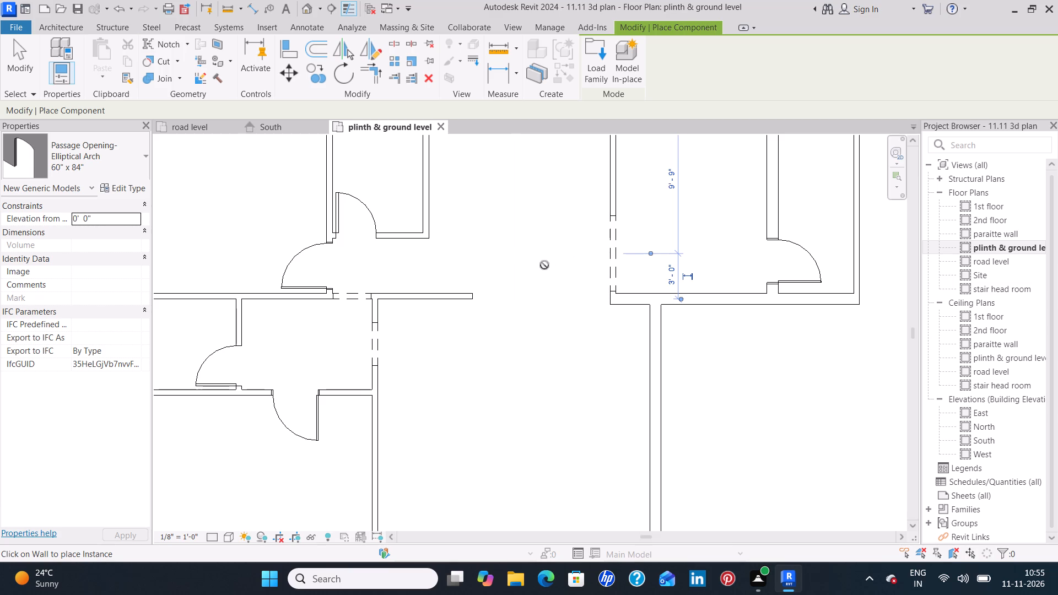
key(Escape)
key(Escape)
Load the Aluprof MB-79N-SI AD24 double-sidelight single out-open panel door family from the US library's Residential doors folder.
scroll(544, 265, down, 6)
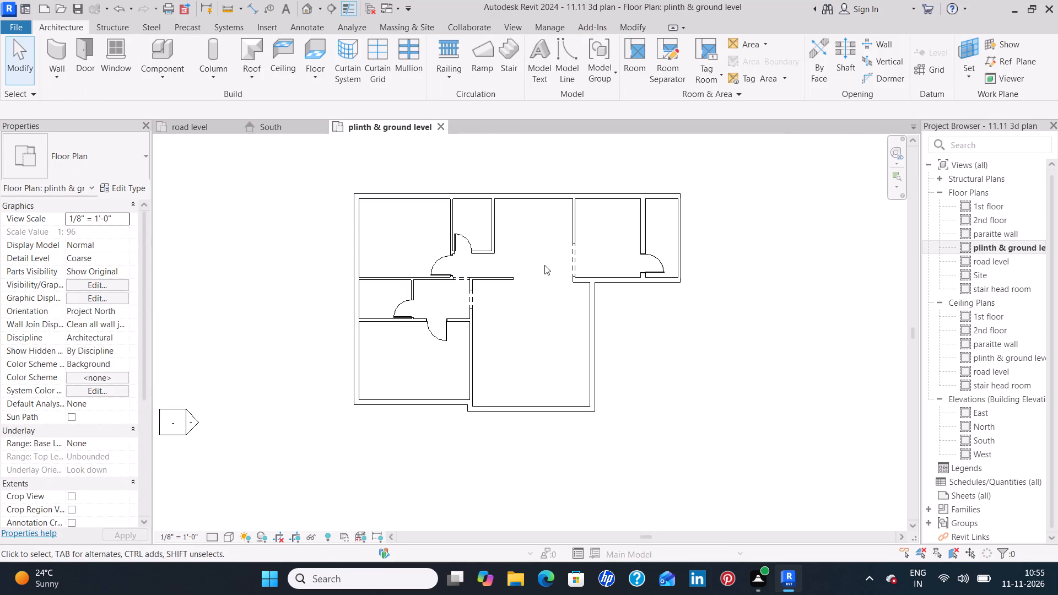
scroll(544, 265, down, 3)
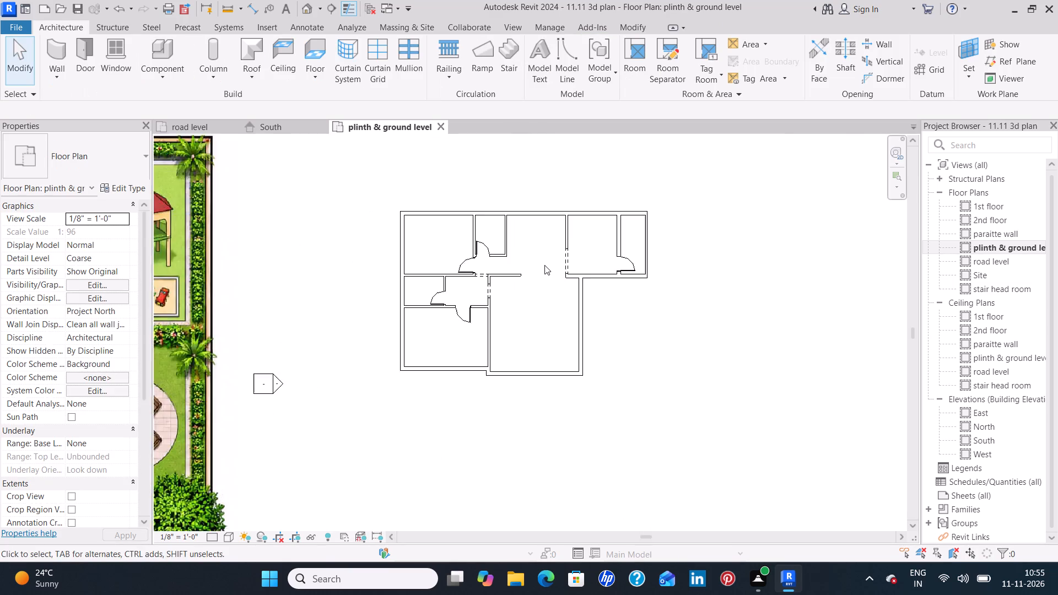
scroll(544, 265, down, 6)
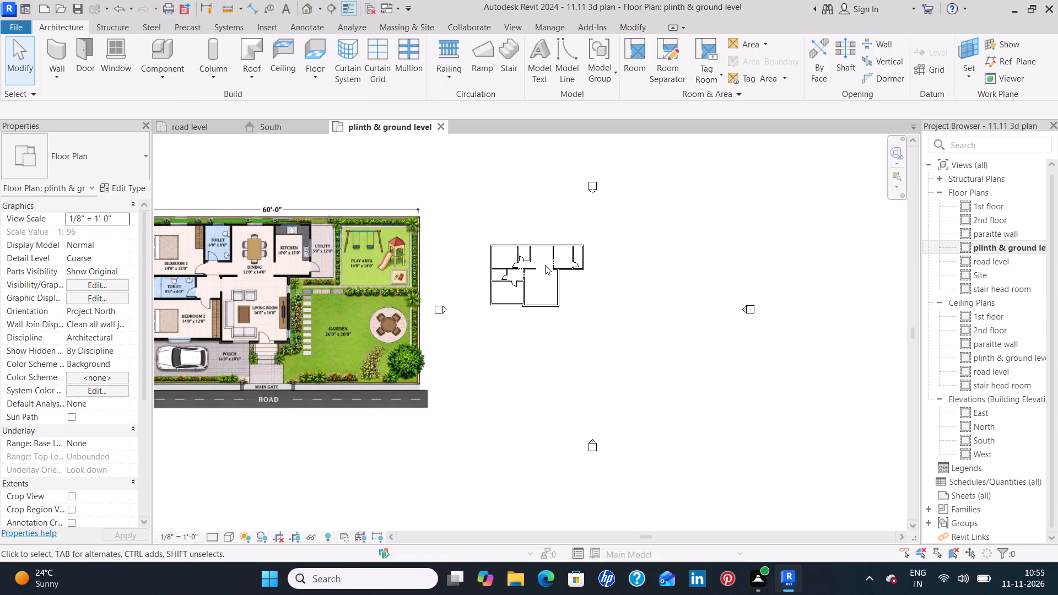
middle_drag(545, 265, 598, 263)
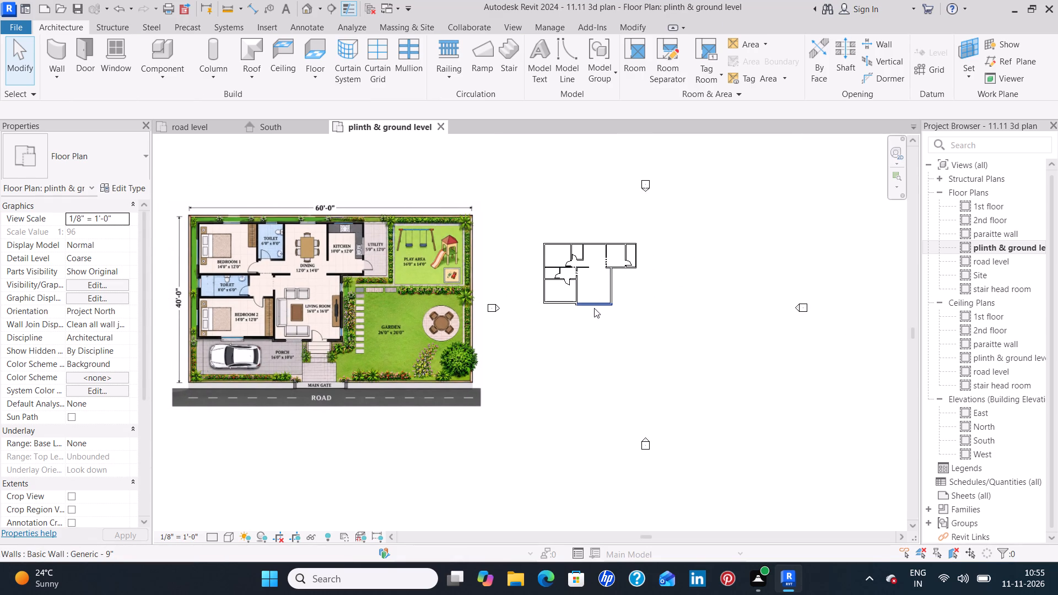
click(86, 51)
click(589, 57)
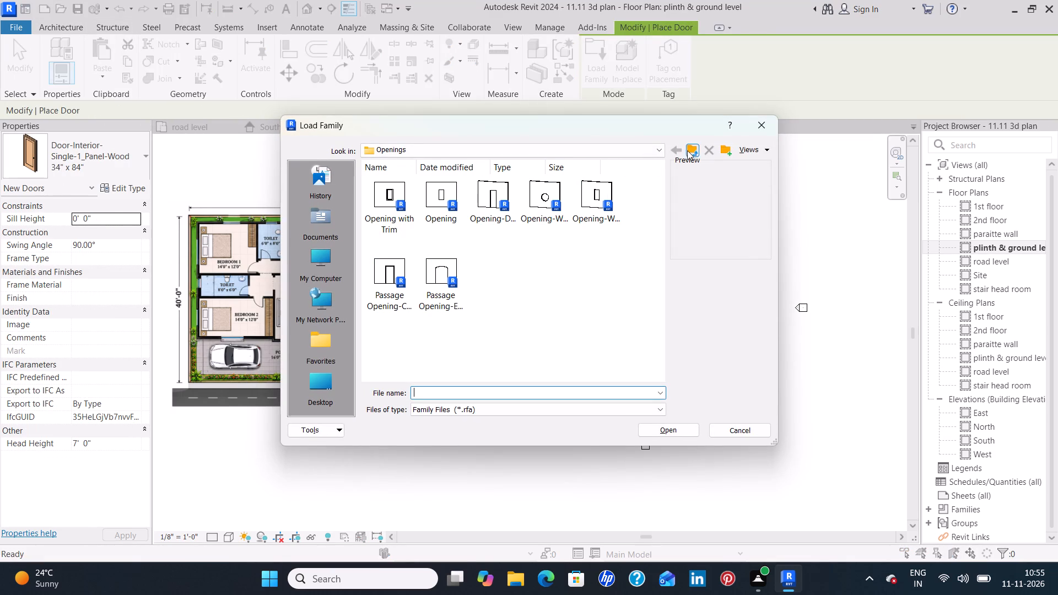
click(691, 150)
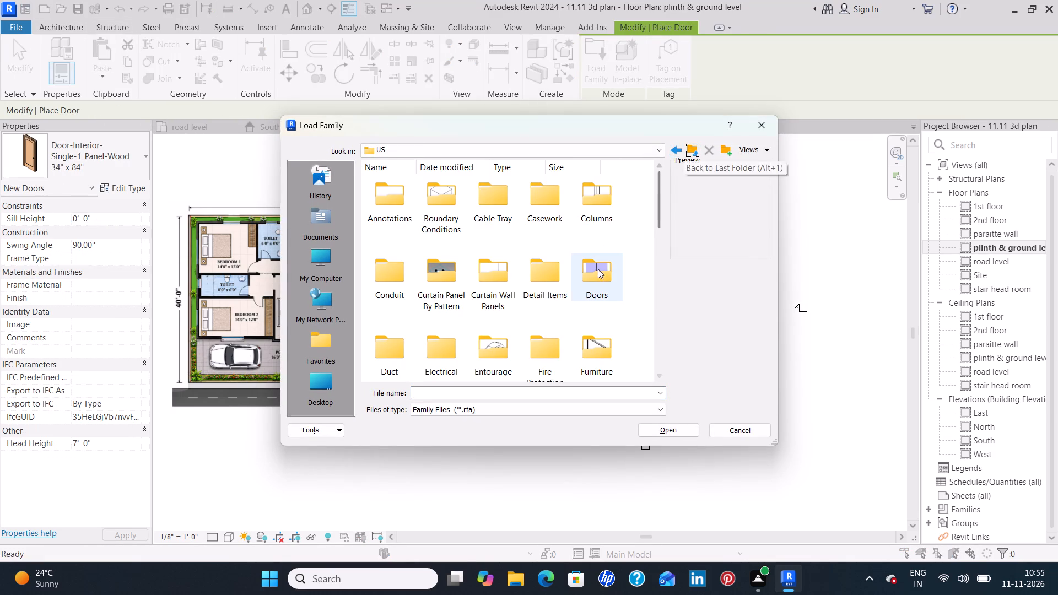
double_click(598, 270)
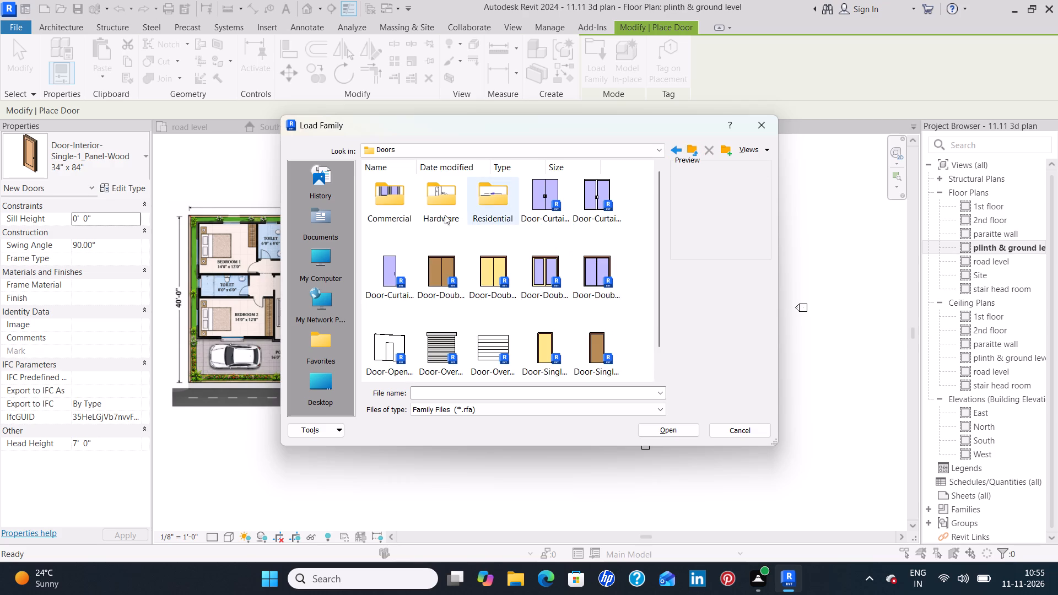
double_click(492, 196)
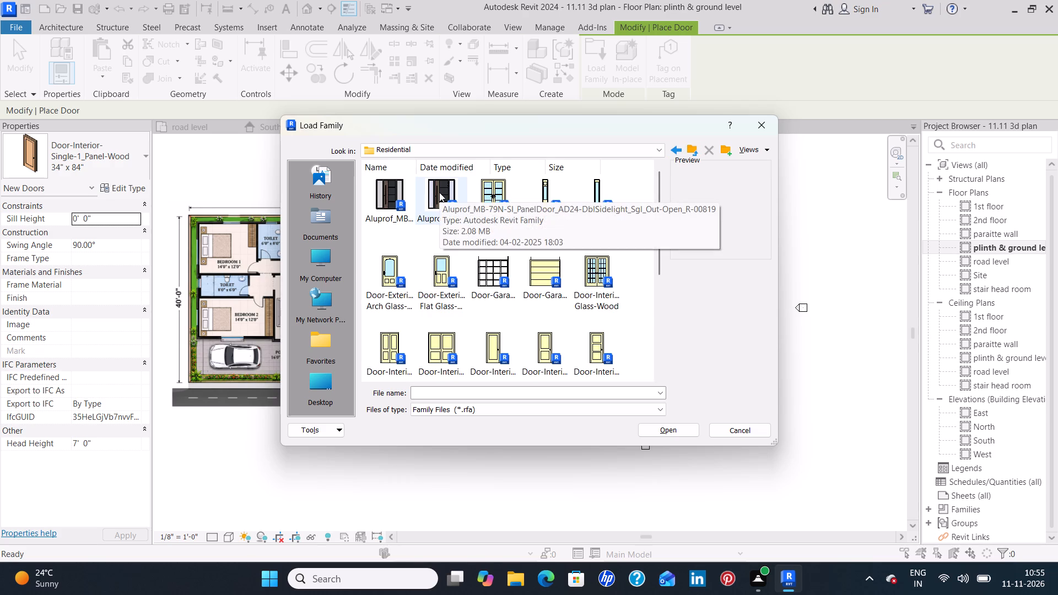
click(439, 192)
click(693, 435)
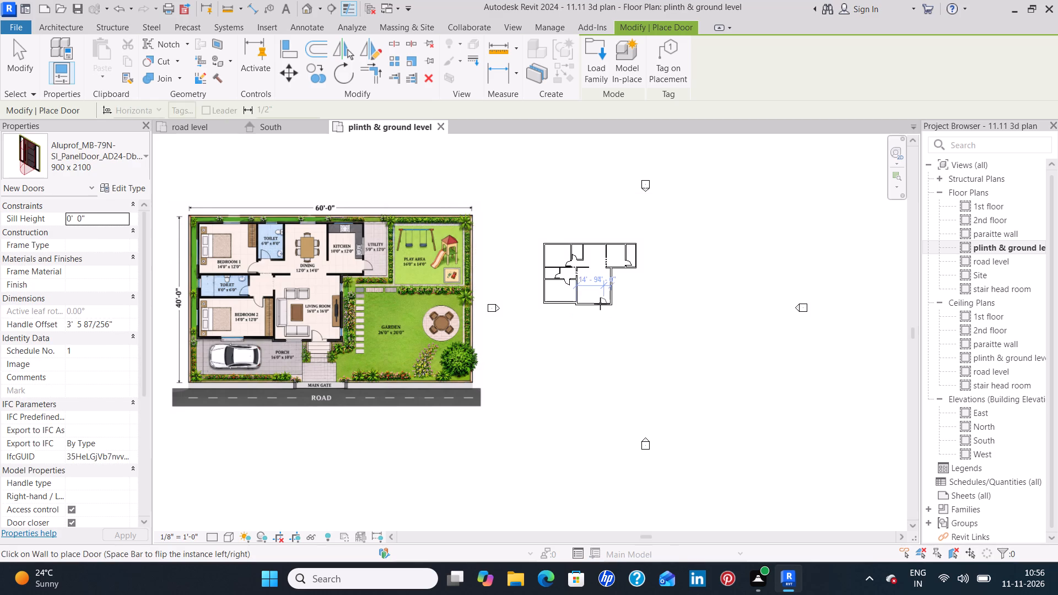
Place the 900 x 2100 Aluprof double-sidelight door in the living room's south wall, 6'-6" from its east wall, swinging inward.
scroll(600, 304, up, 7)
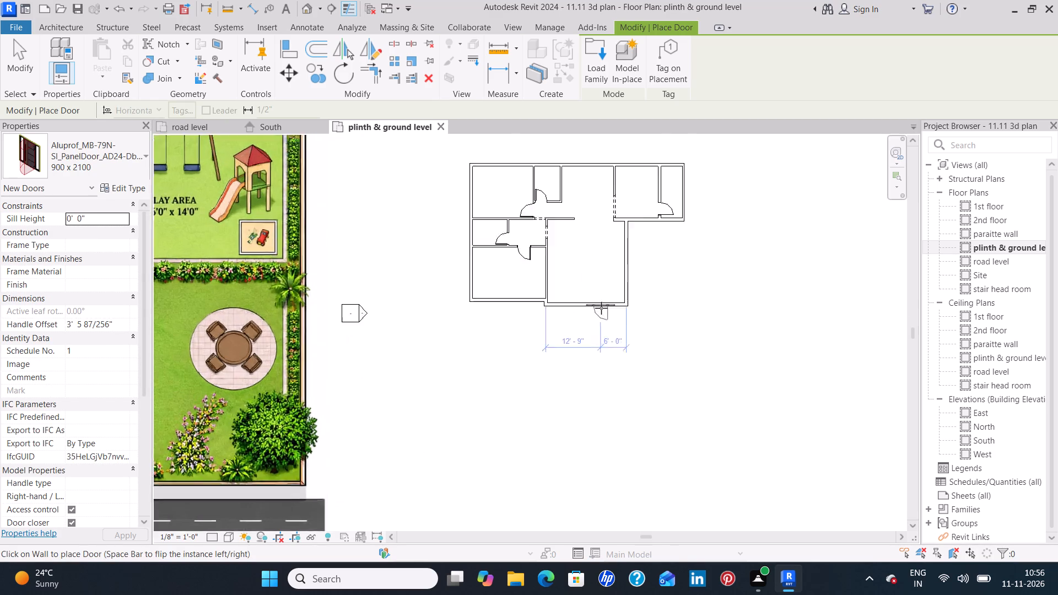
scroll(601, 308, up, 7)
scroll(596, 293, down, 3)
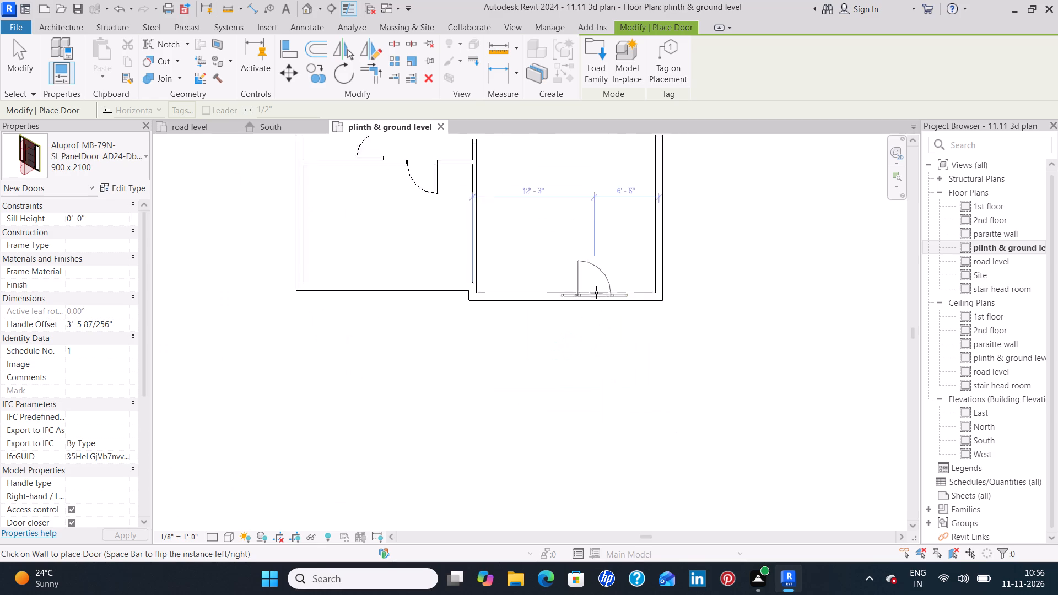
scroll(596, 293, down, 9)
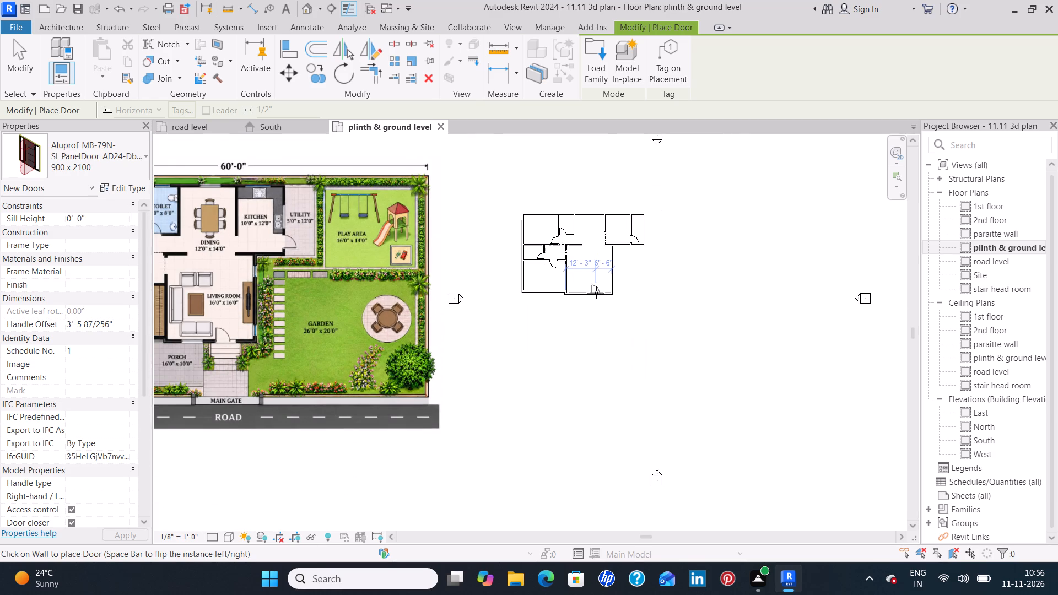
scroll(596, 293, up, 7)
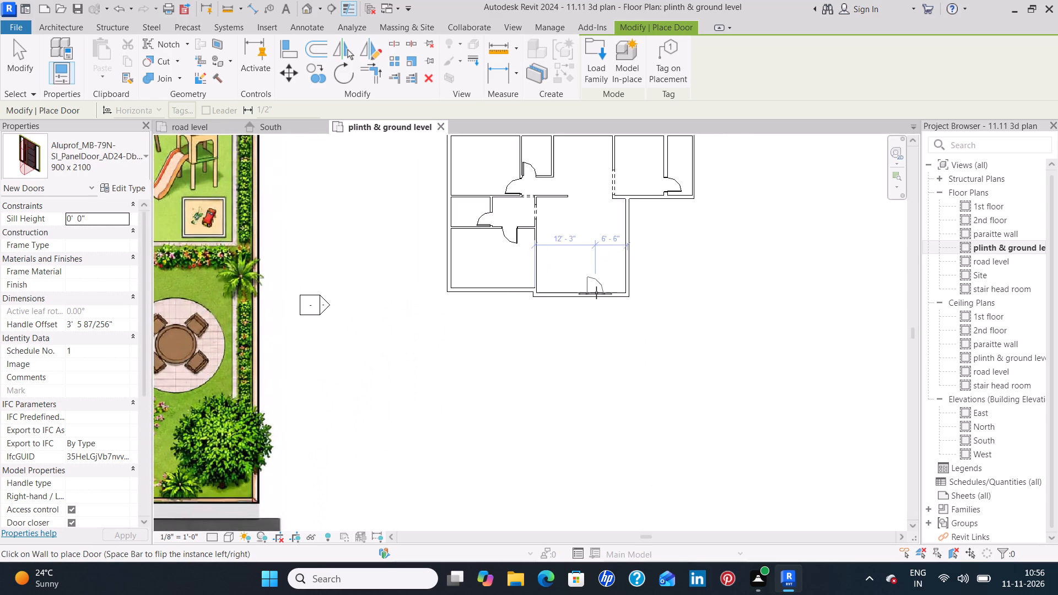
scroll(596, 293, up, 7)
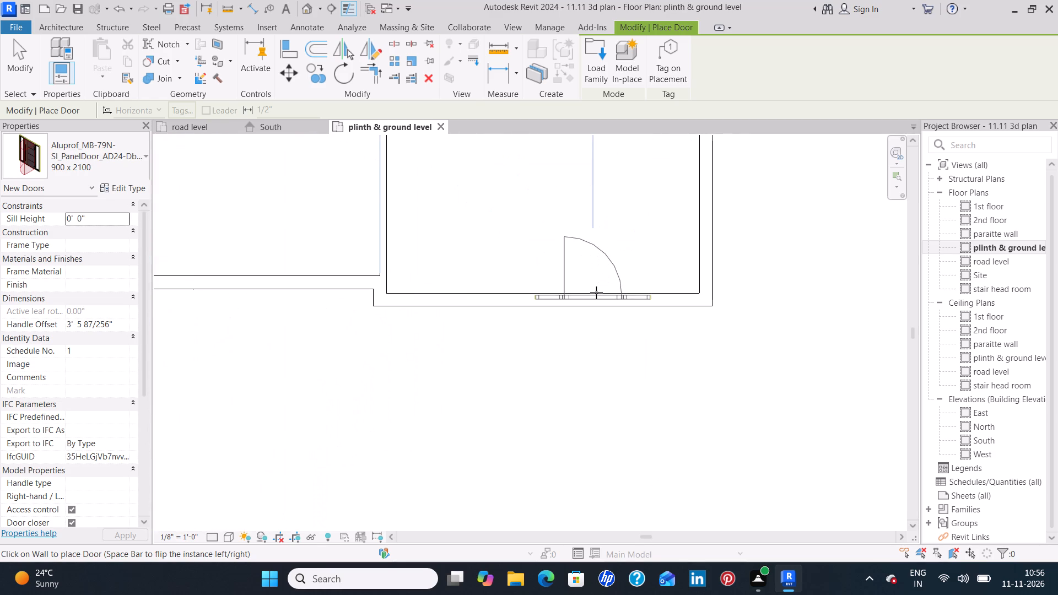
click(594, 300)
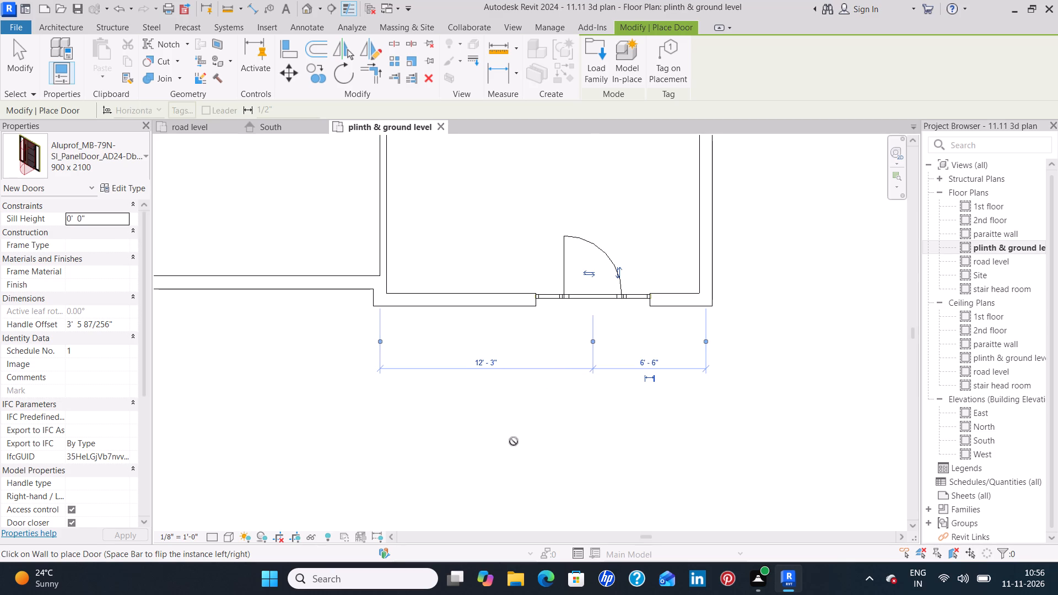
key(Escape)
key(Escape)
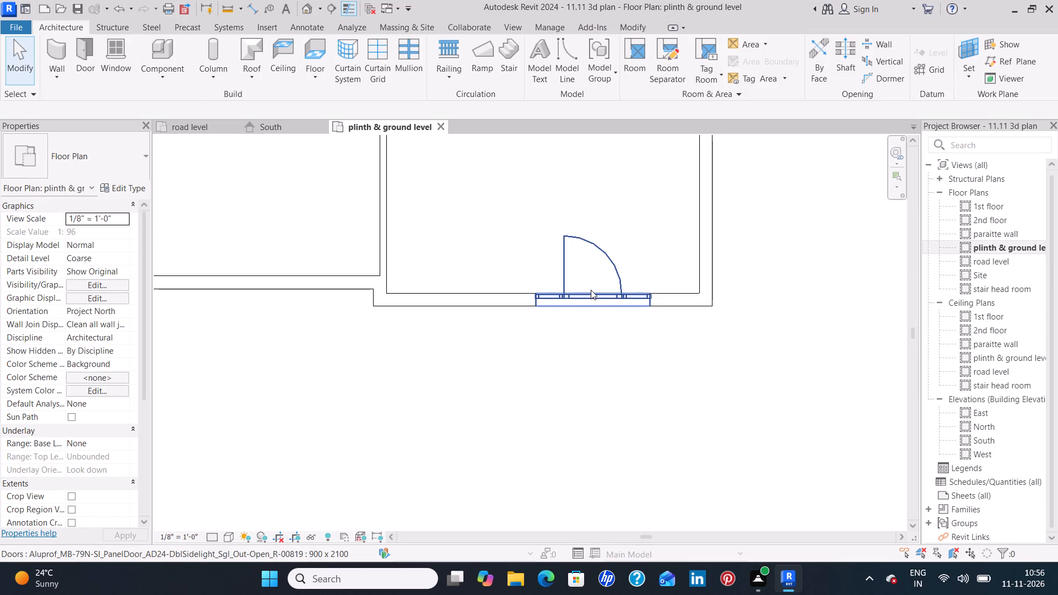
Examine the reference plan around bedroom 2, the living room, the porch and the toilet, comparing it with the modelled walls.
click(574, 376)
scroll(573, 376, down, 5)
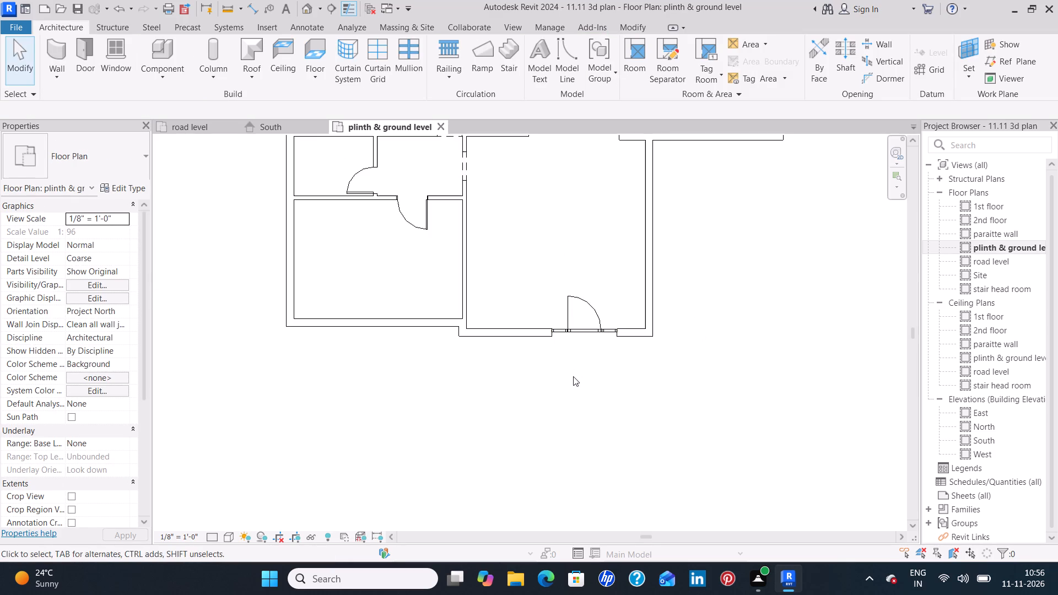
scroll(573, 376, down, 8)
scroll(620, 360, down, 3)
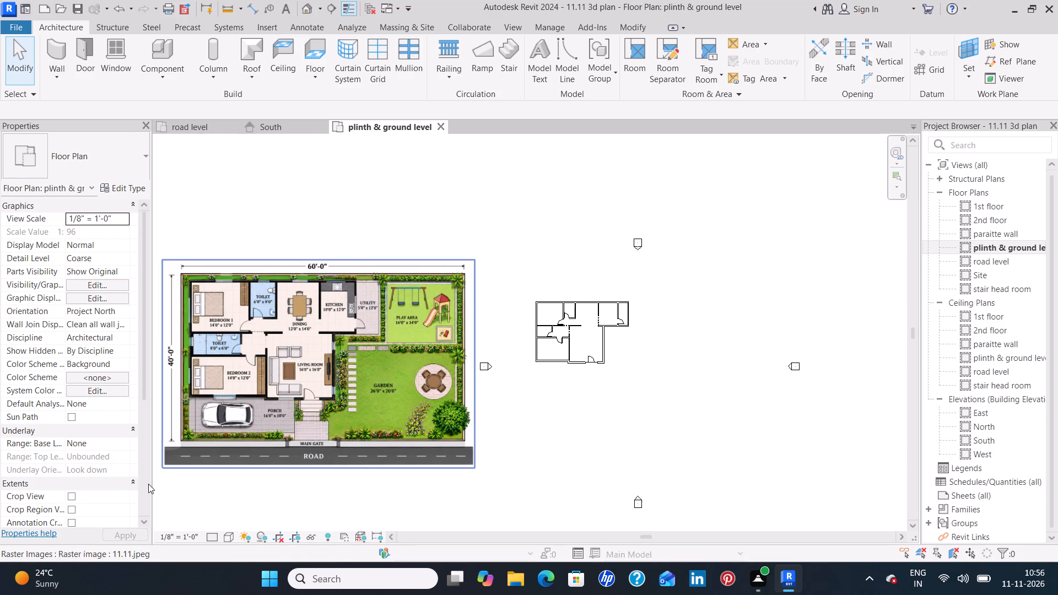
scroll(217, 411, up, 10)
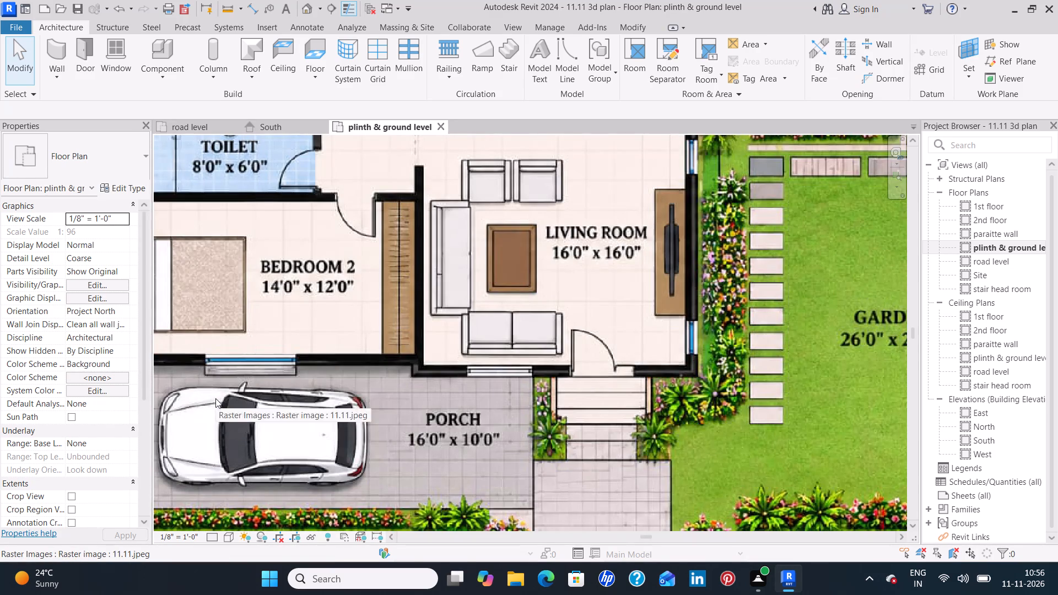
scroll(256, 365, up, 3)
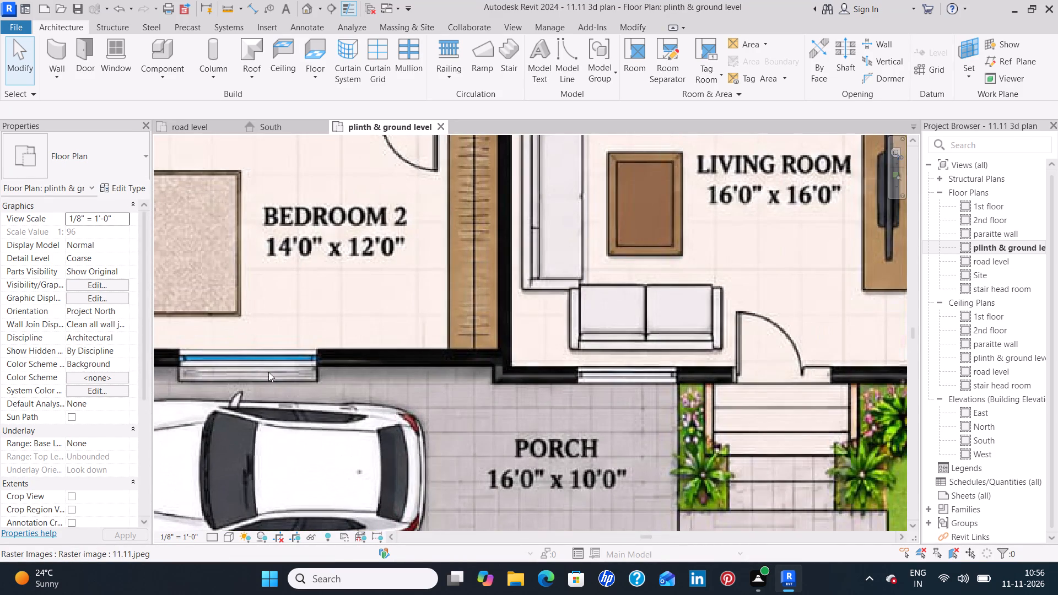
scroll(275, 375, down, 1)
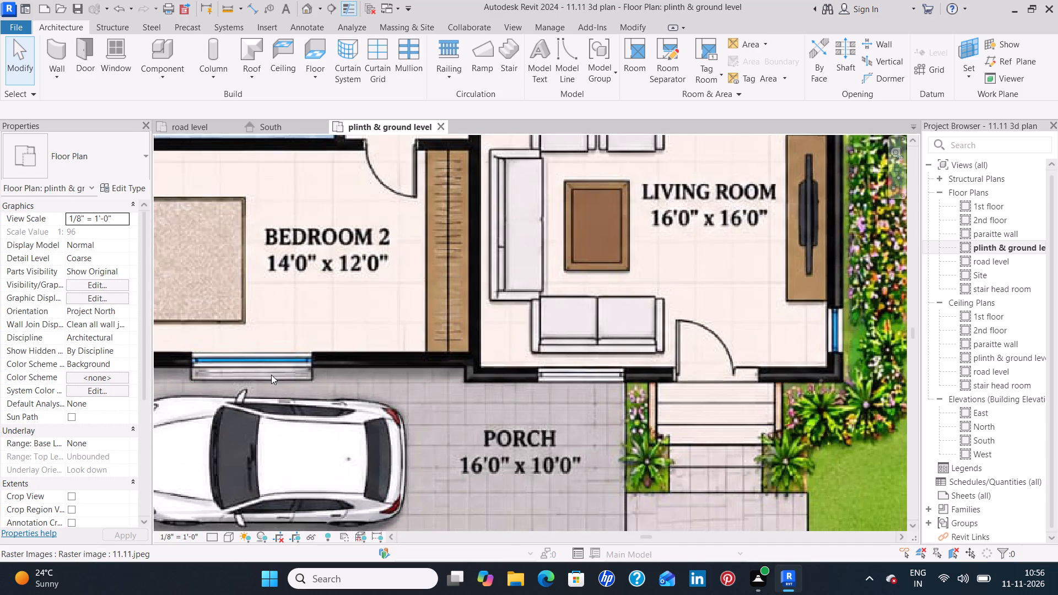
scroll(271, 375, down, 8)
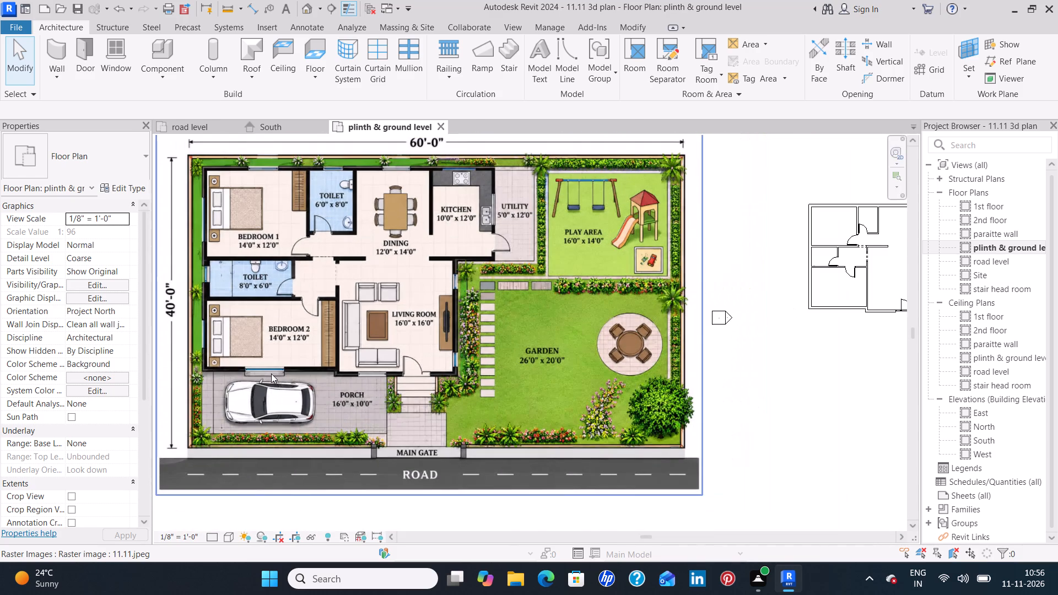
scroll(264, 373, up, 3)
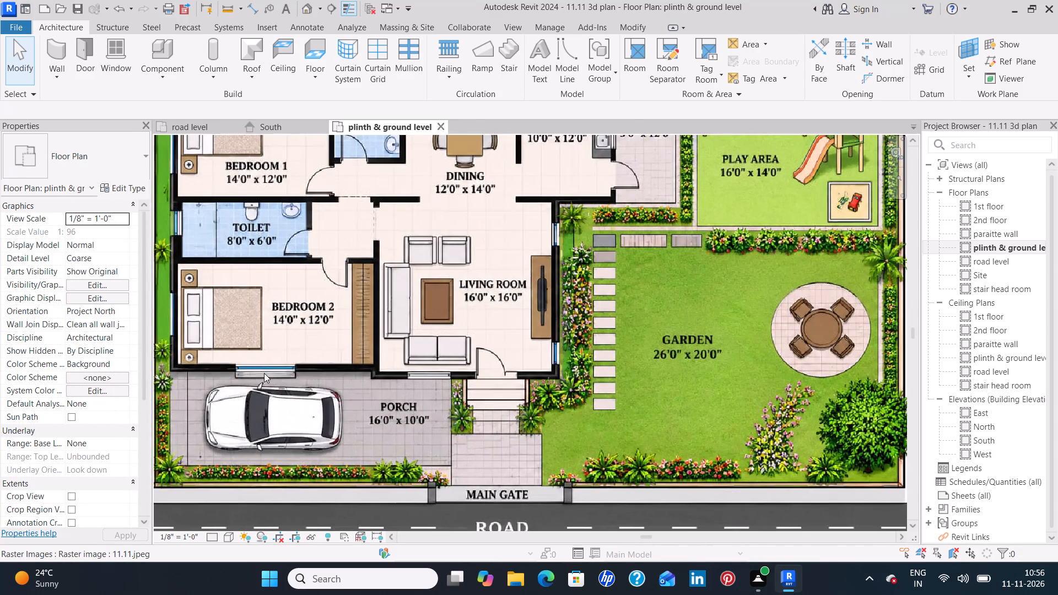
scroll(264, 373, up, 5)
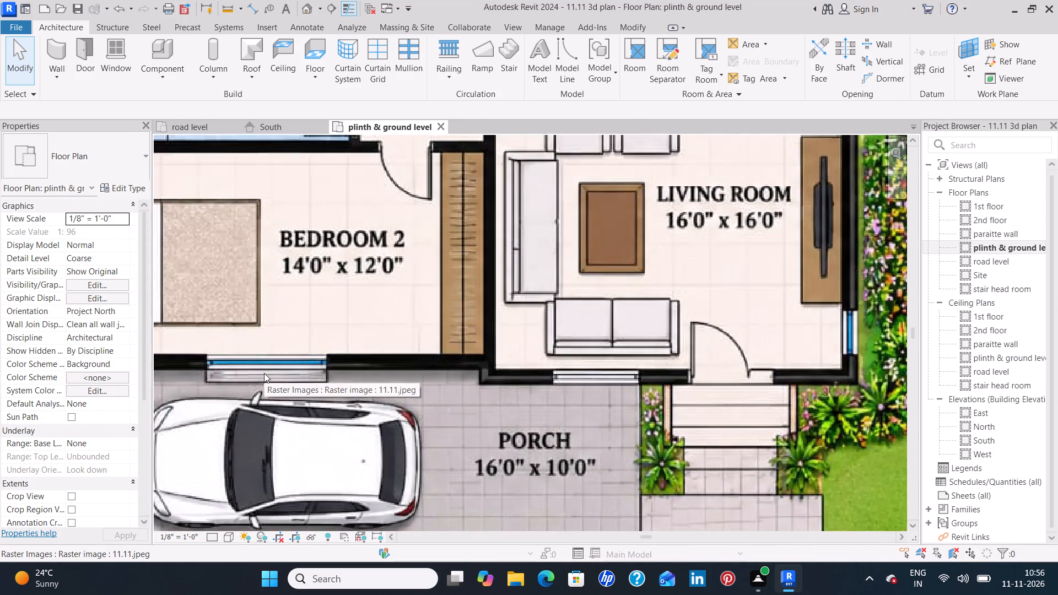
scroll(264, 373, down, 4)
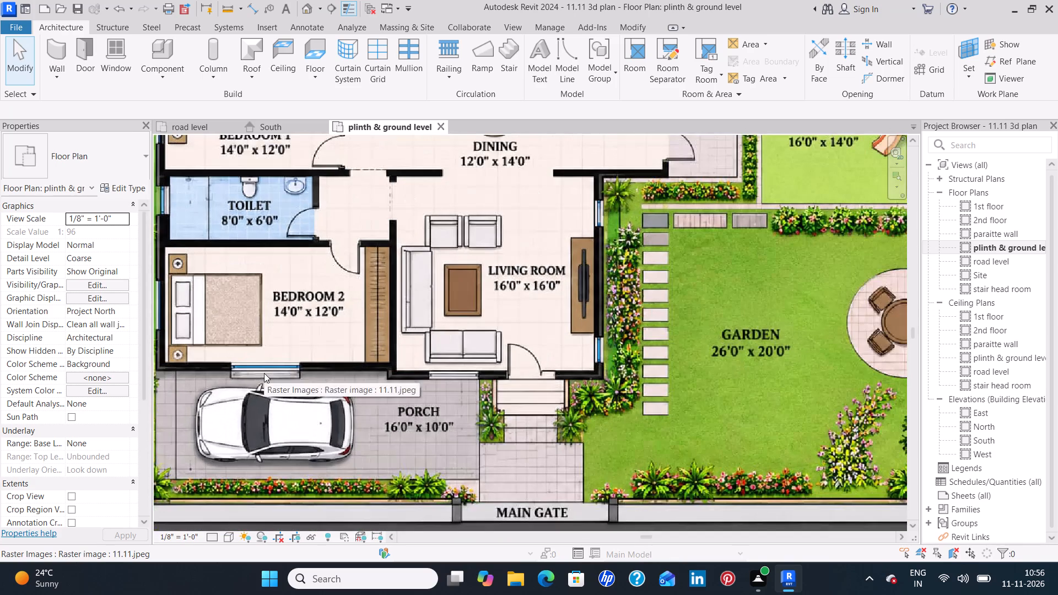
scroll(264, 373, down, 5)
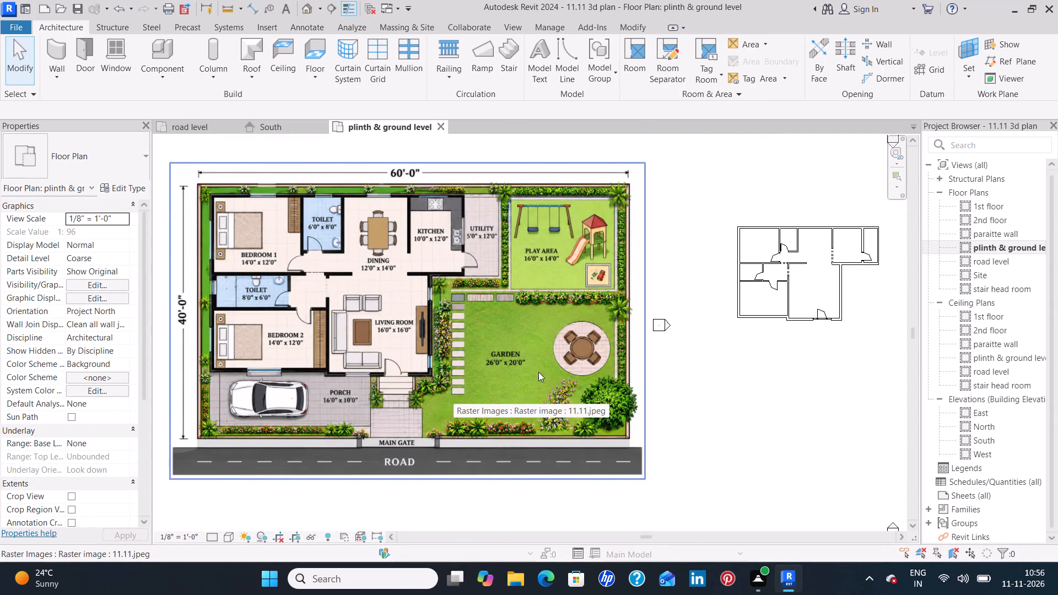
scroll(571, 360, down, 2)
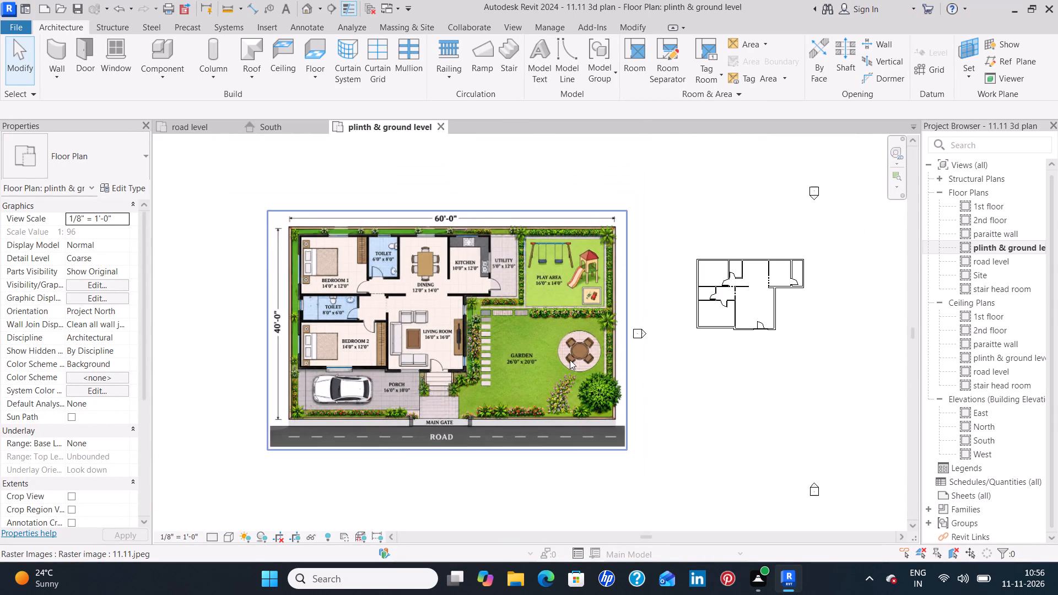
middle_drag(667, 316, 548, 336)
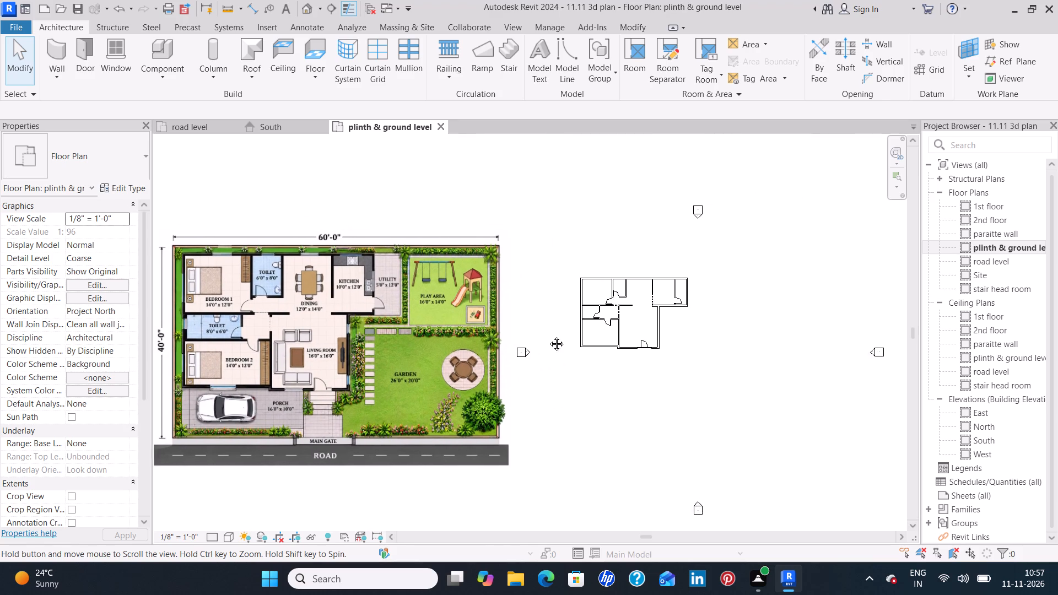
middle_drag(548, 336, 542, 337)
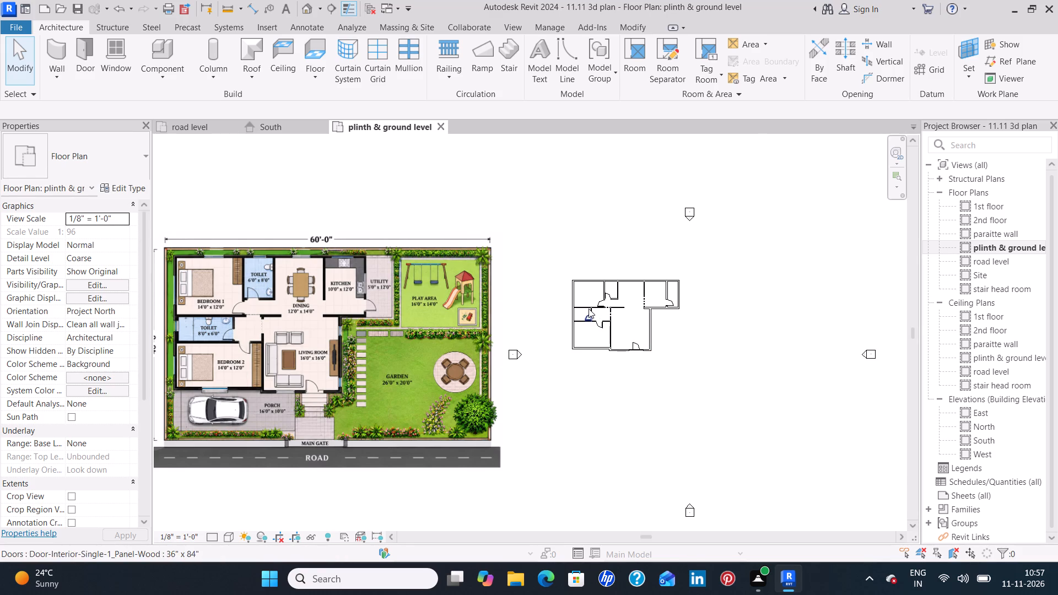
Move the east partition wall of the toilet between the bedrooms, together with its door, about 1'-9" east.
scroll(589, 309, up, 12)
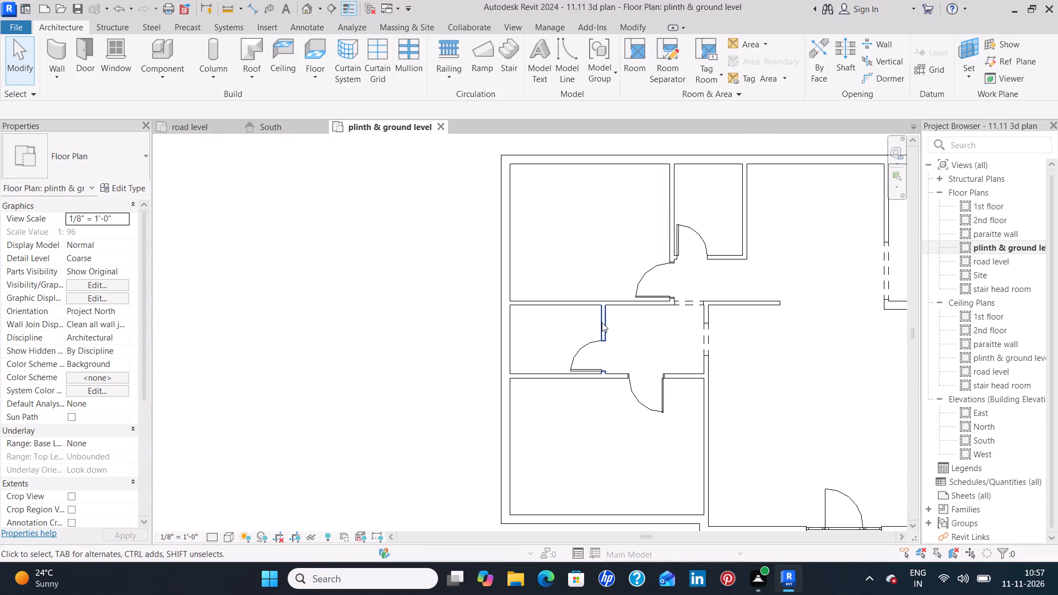
click(603, 323)
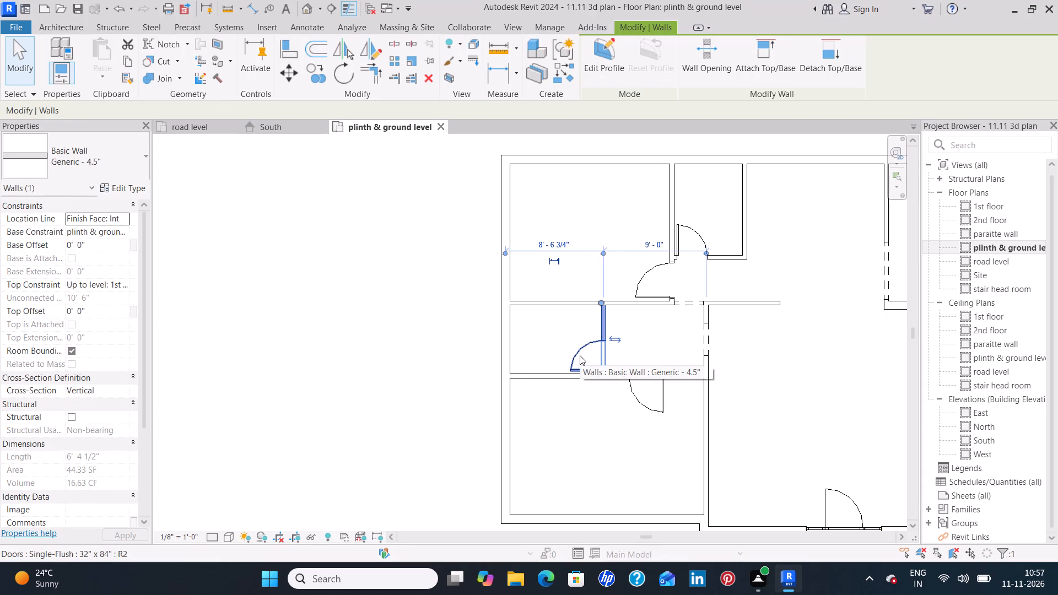
ctrl+click(580, 355)
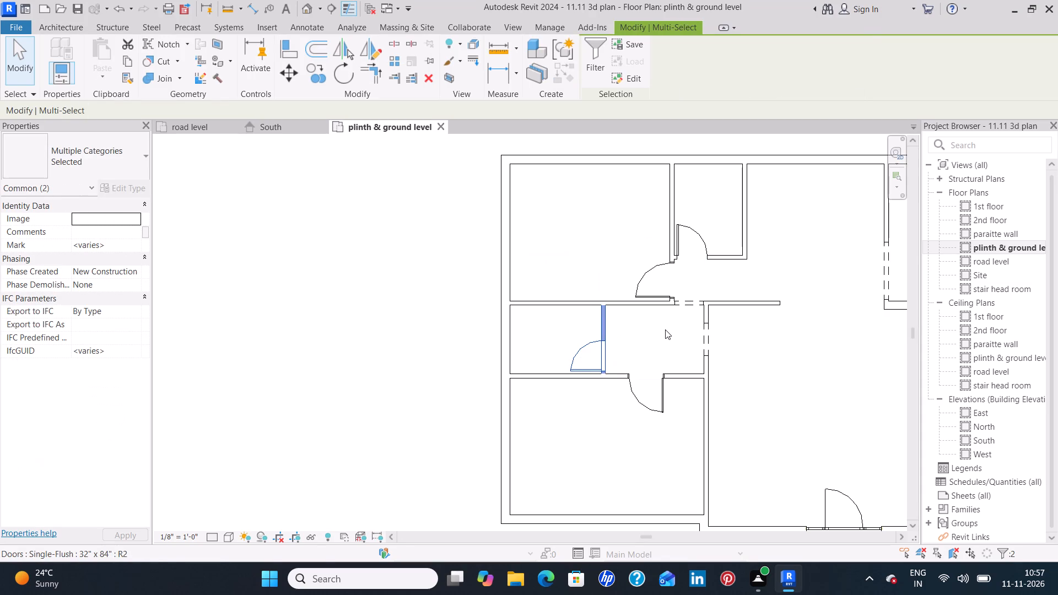
key(Right)
key(Right)
key(Right)
key(Right)
key(Right)
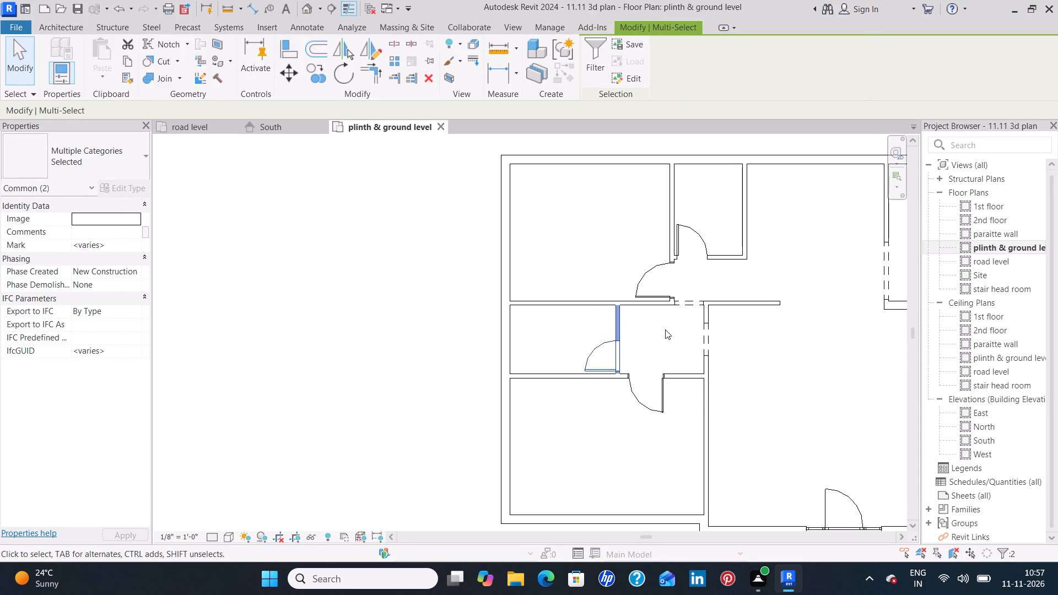
key(Right)
key(Right)
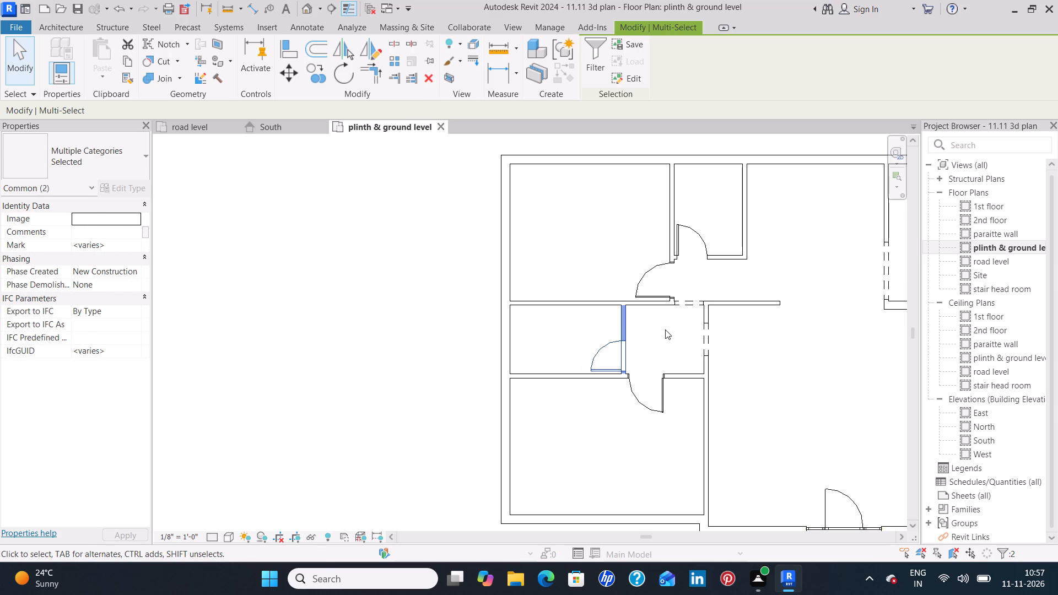
click(664, 329)
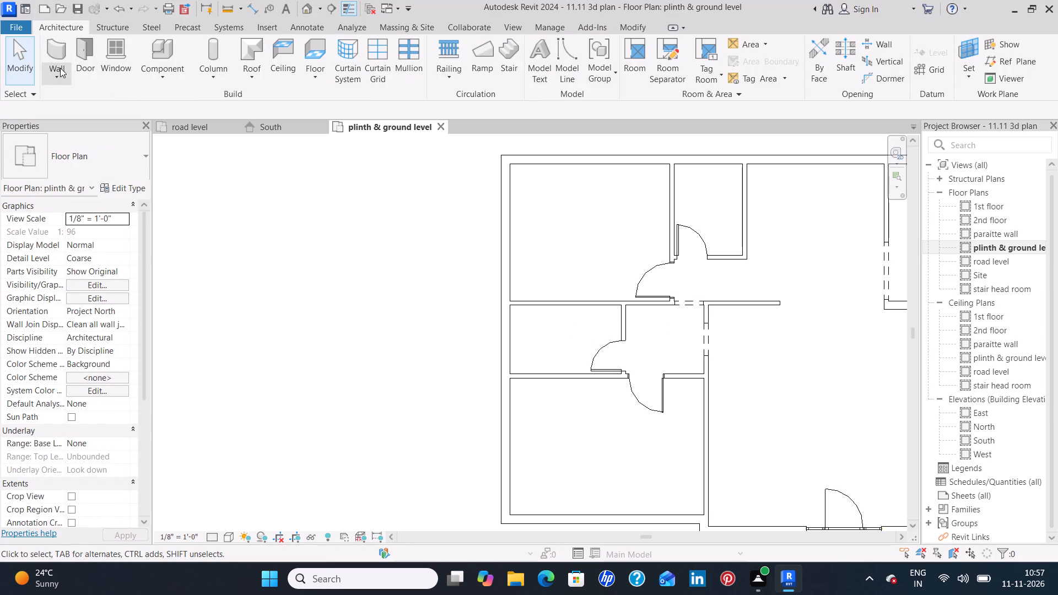
Draw a Curtain Wall 1 partition north to south across the toilet between the bedrooms, 3'-6" from the west exterior wall.
click(59, 44)
click(107, 175)
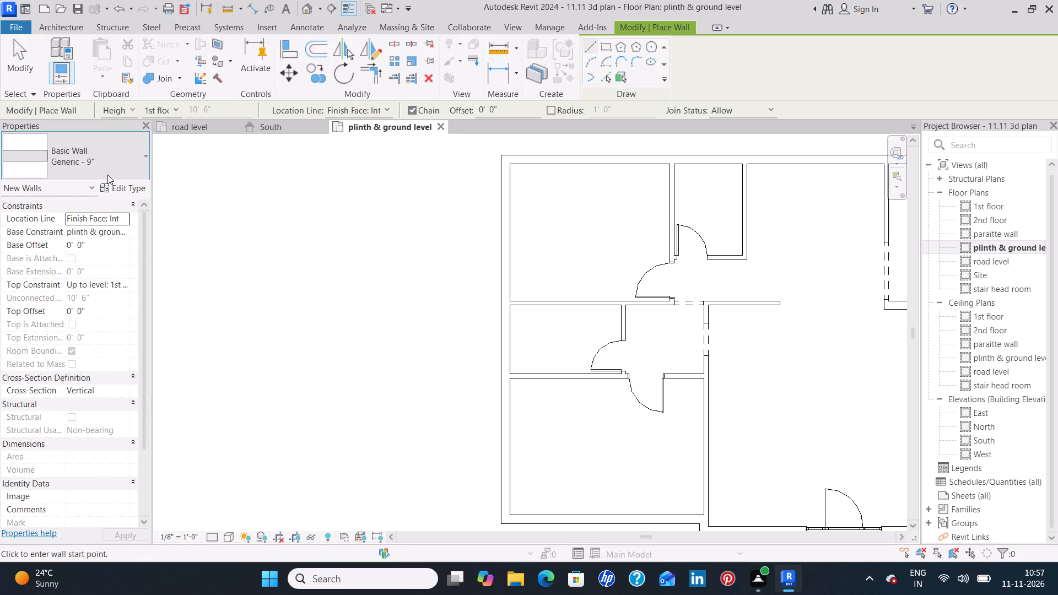
scroll(107, 242, down, 8)
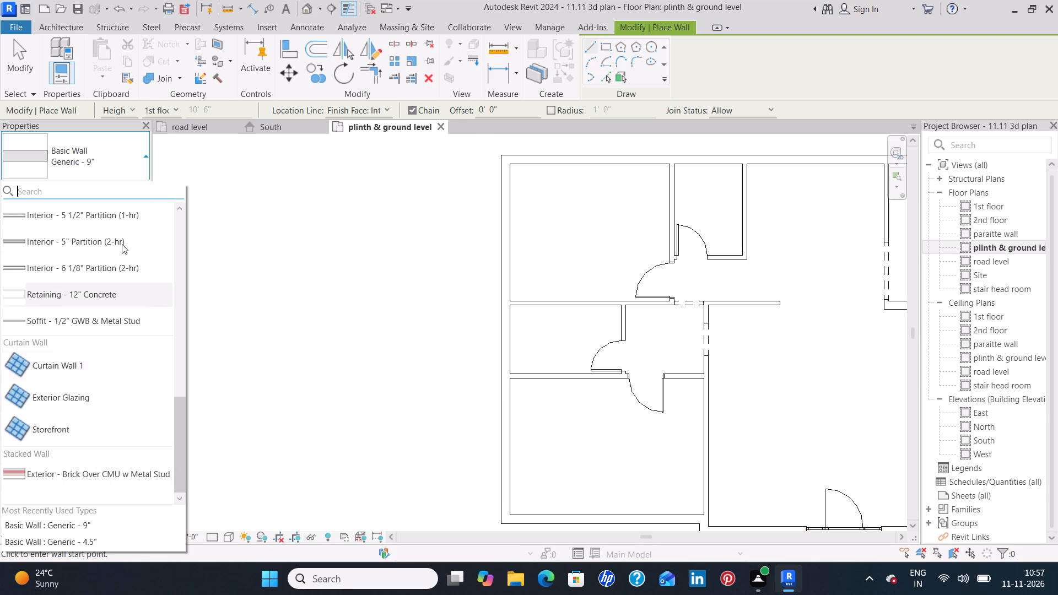
click(102, 166)
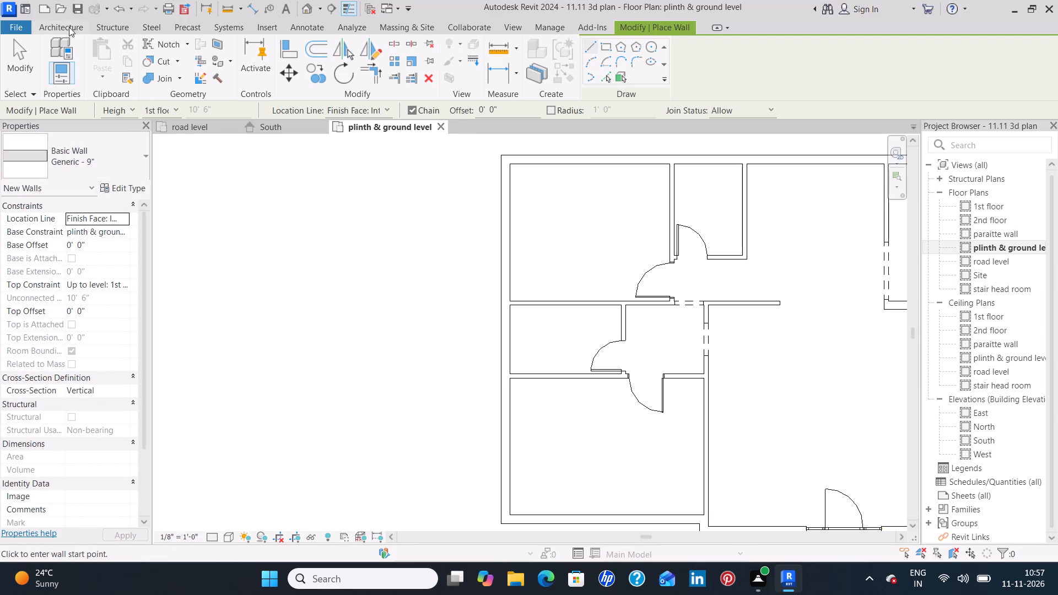
click(106, 160)
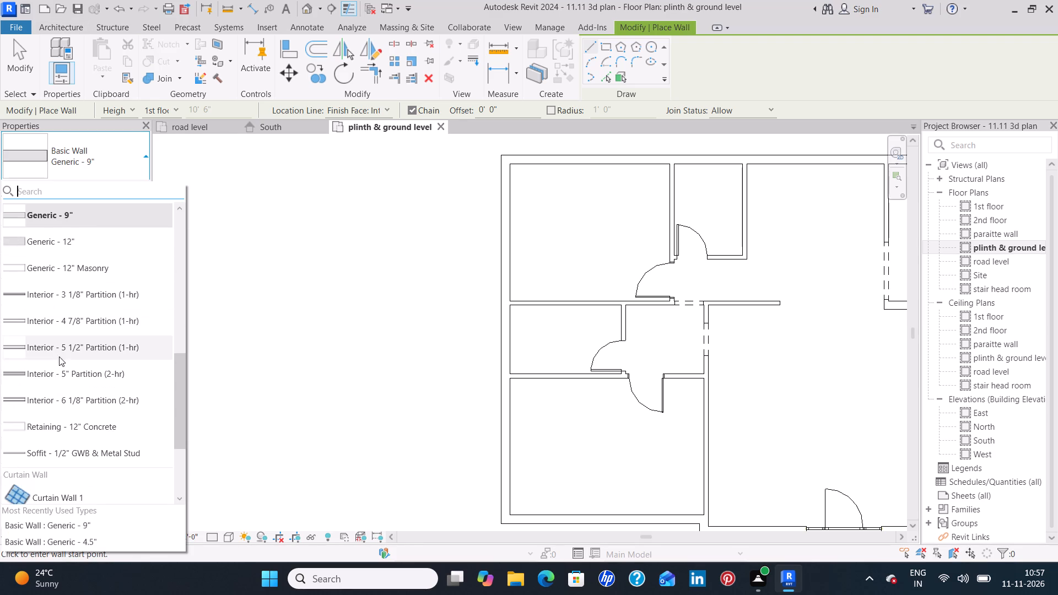
scroll(52, 438, down, 3)
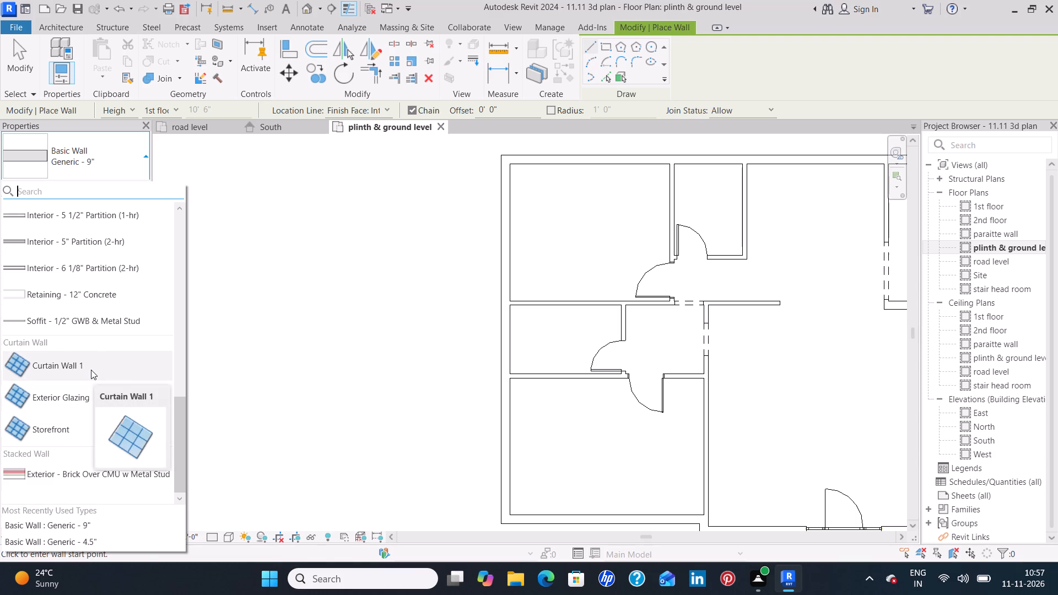
click(77, 426)
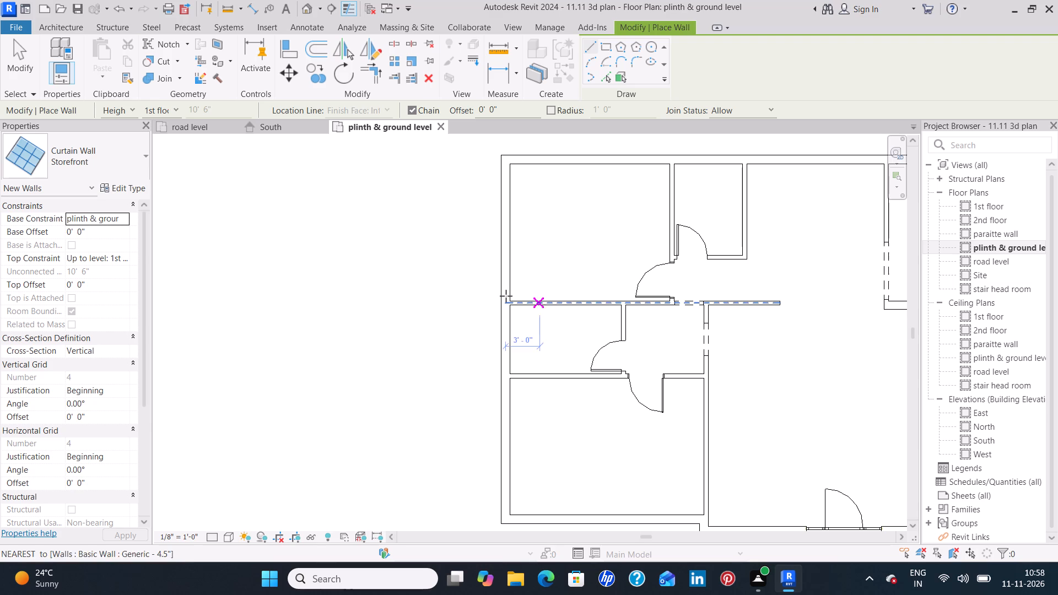
click(126, 159)
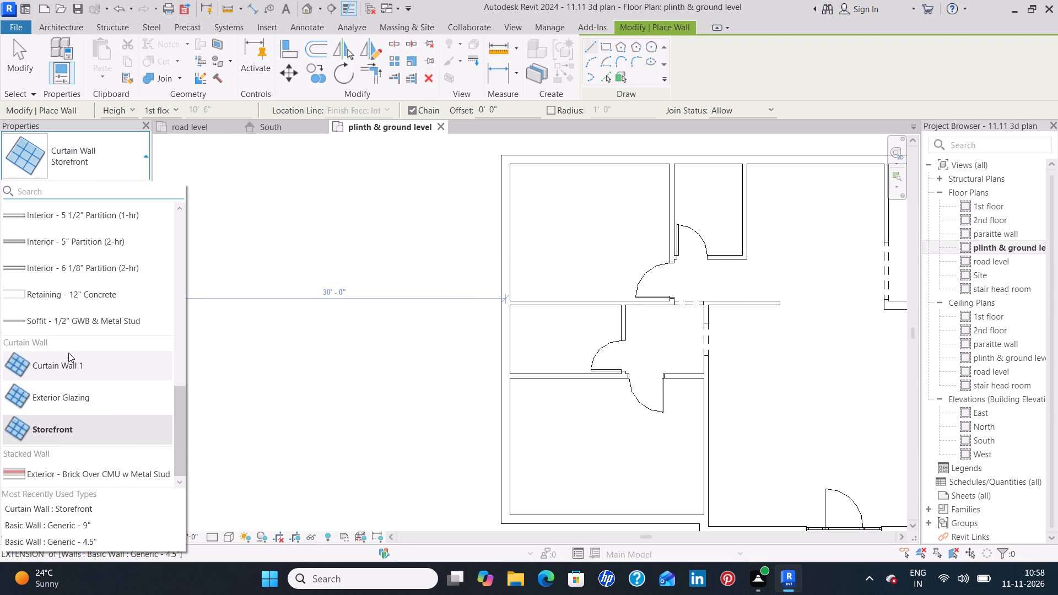
click(72, 364)
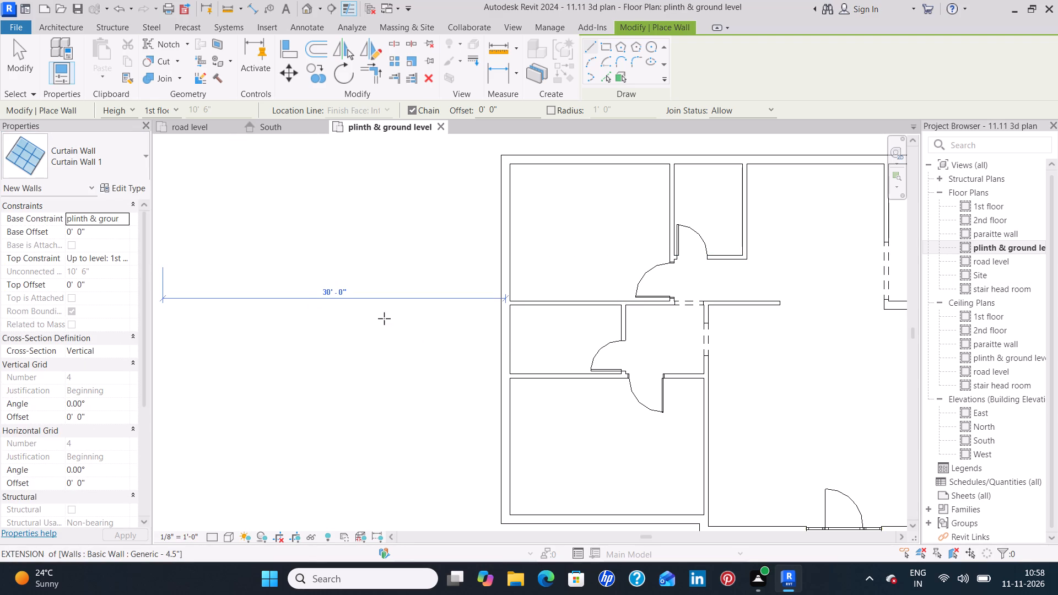
click(545, 306)
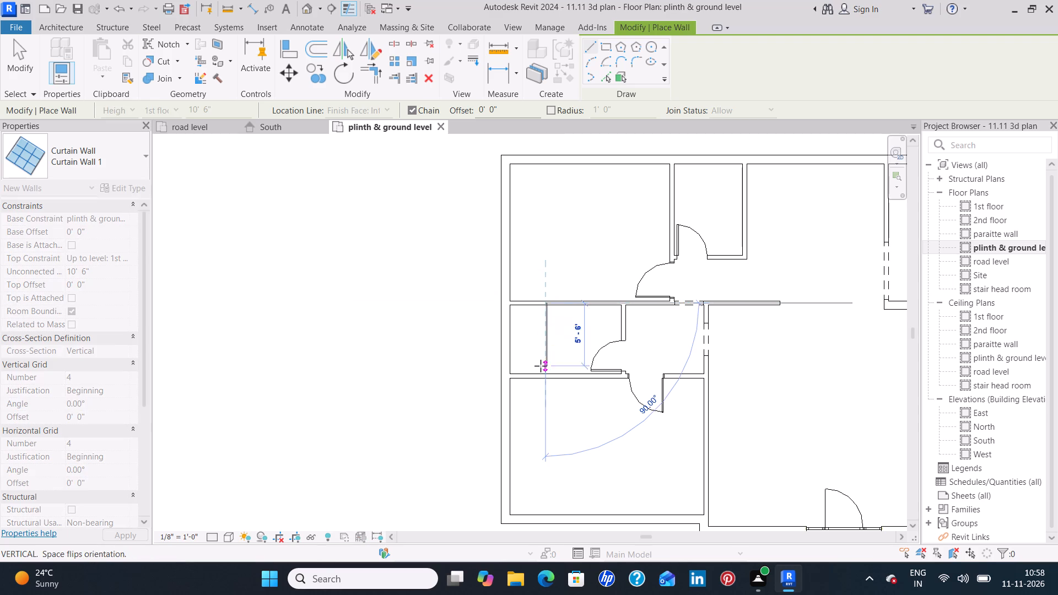
click(543, 372)
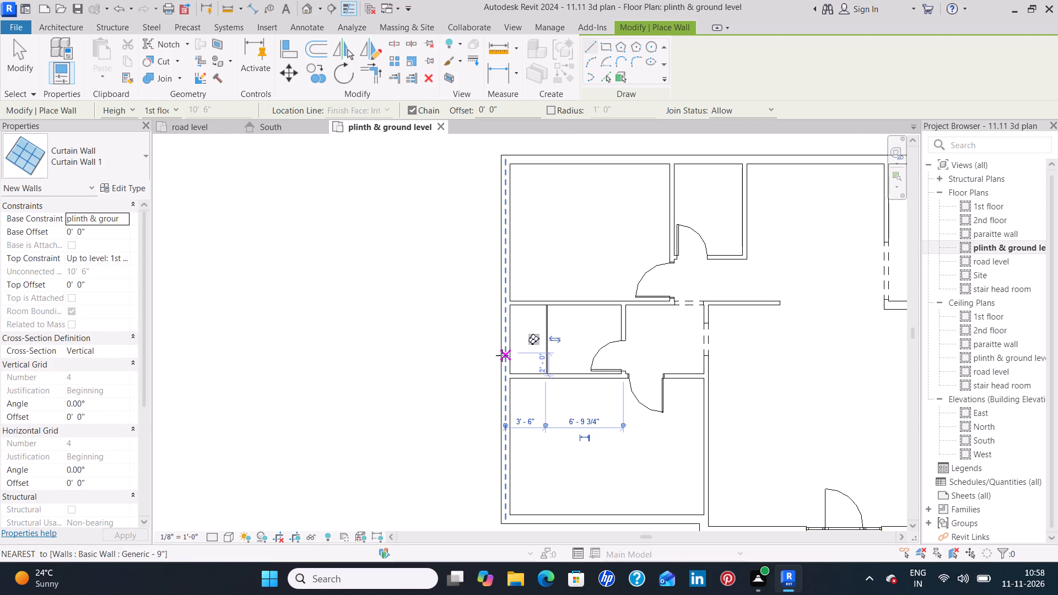
key(Escape)
key(Escape)
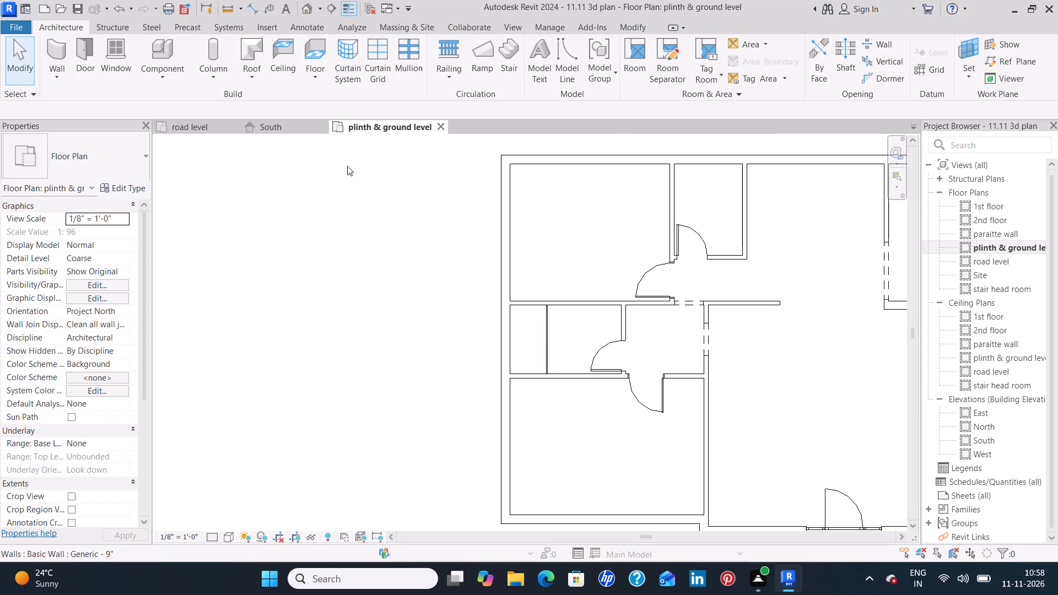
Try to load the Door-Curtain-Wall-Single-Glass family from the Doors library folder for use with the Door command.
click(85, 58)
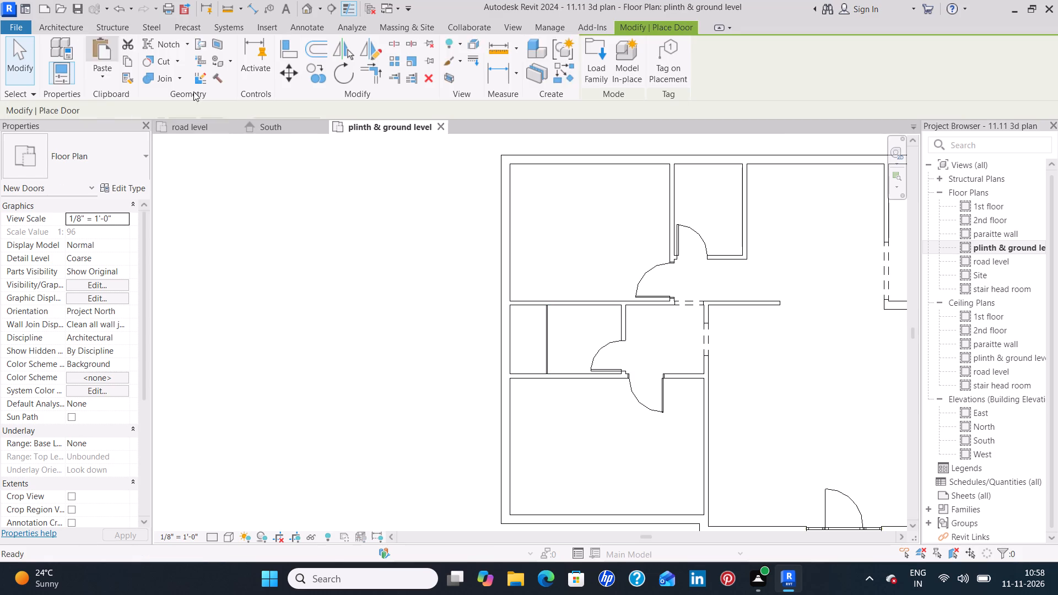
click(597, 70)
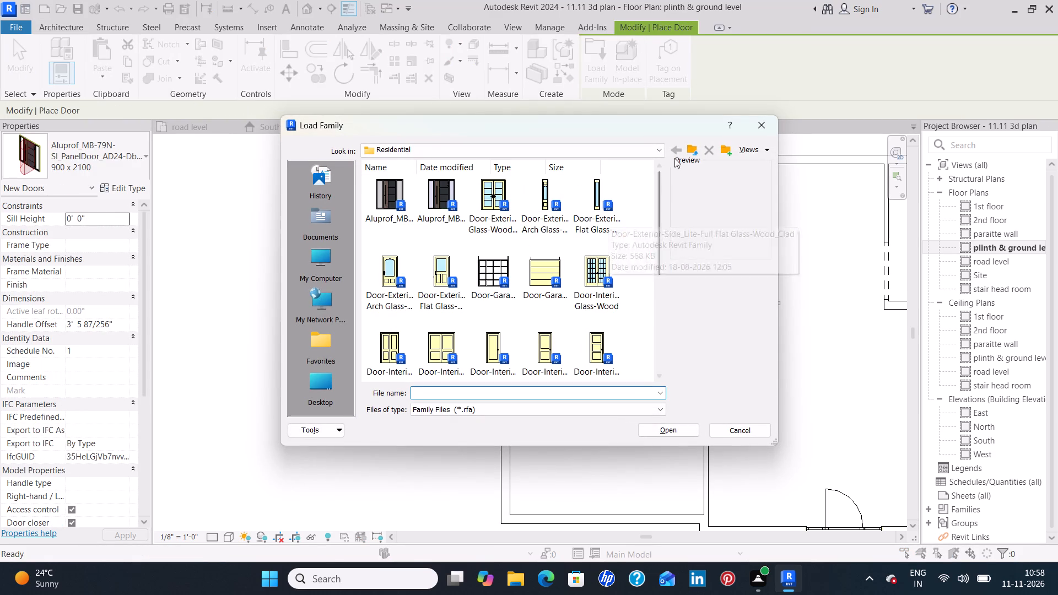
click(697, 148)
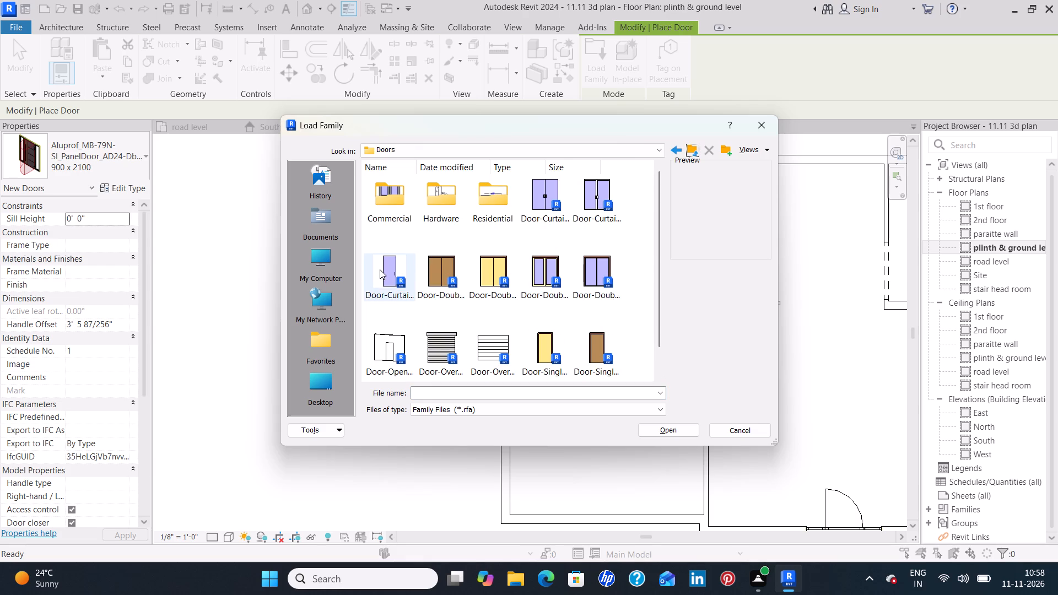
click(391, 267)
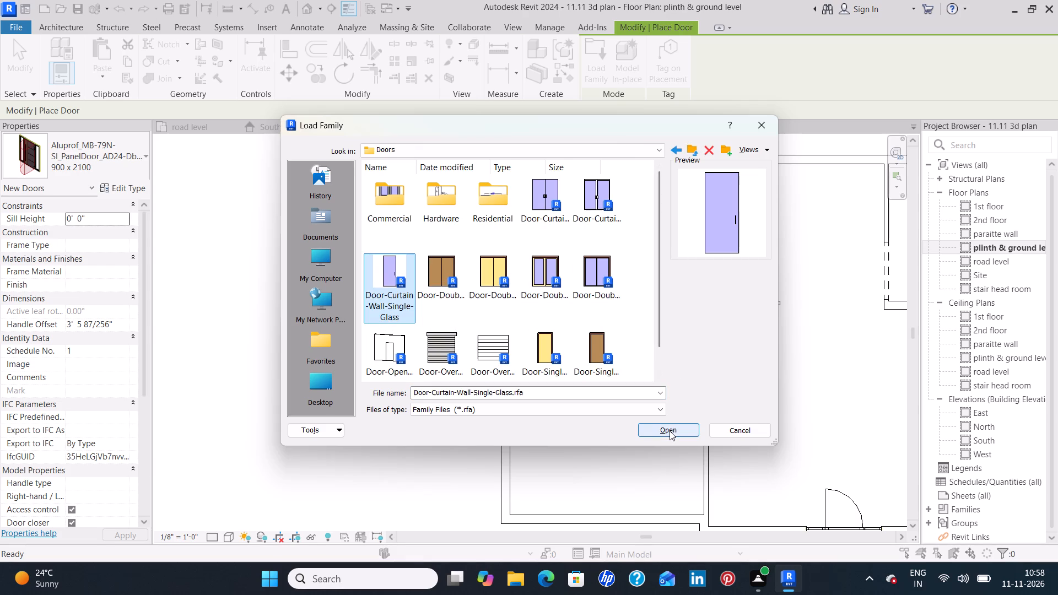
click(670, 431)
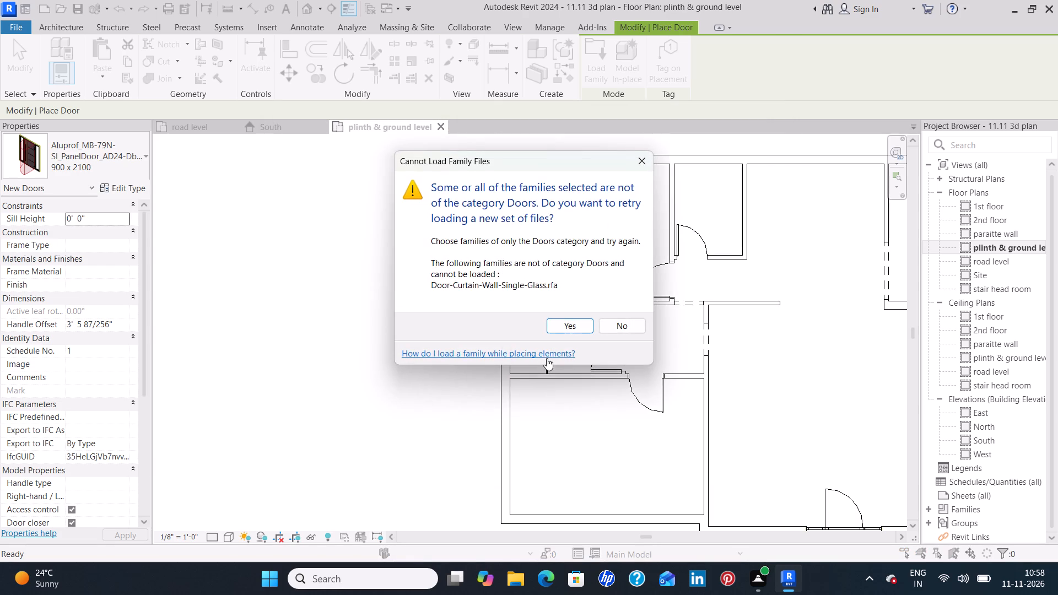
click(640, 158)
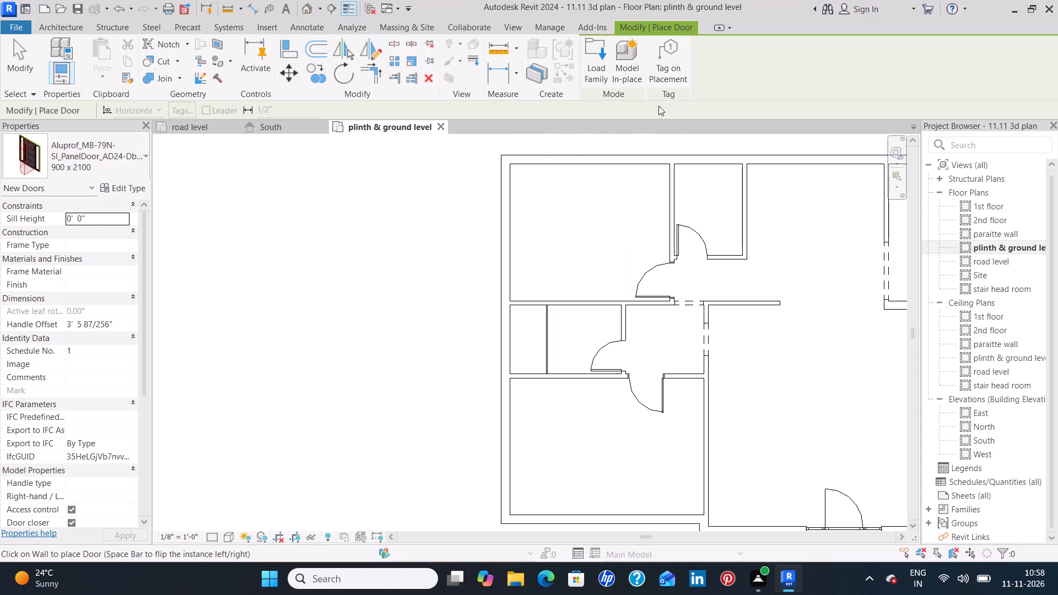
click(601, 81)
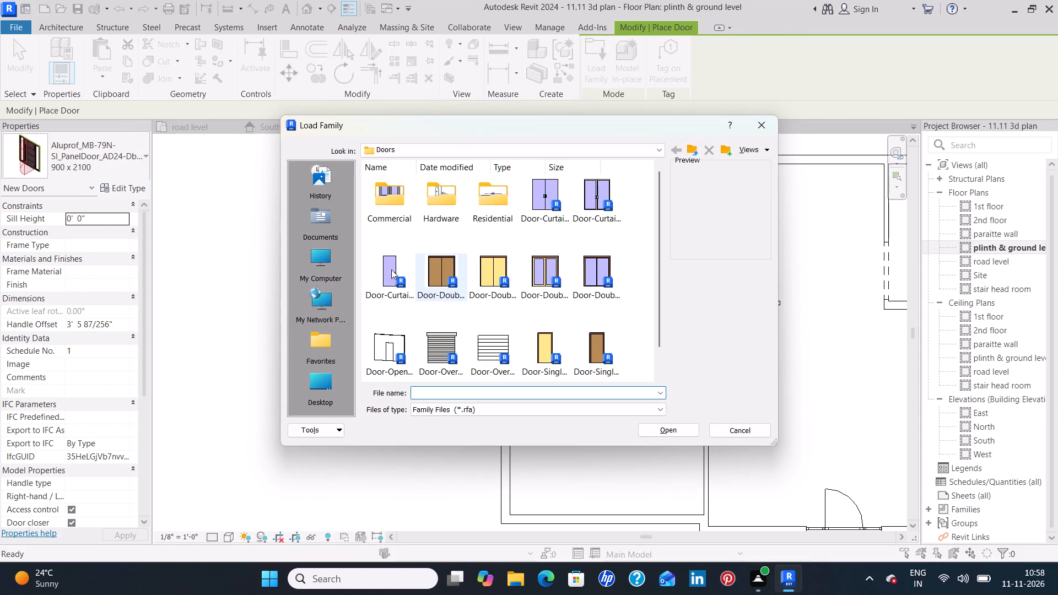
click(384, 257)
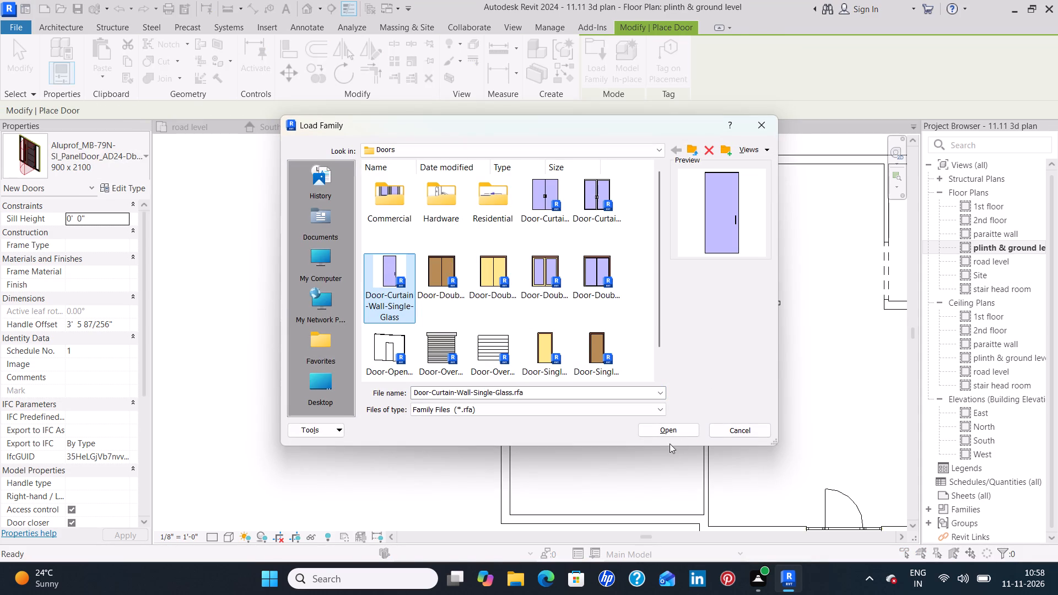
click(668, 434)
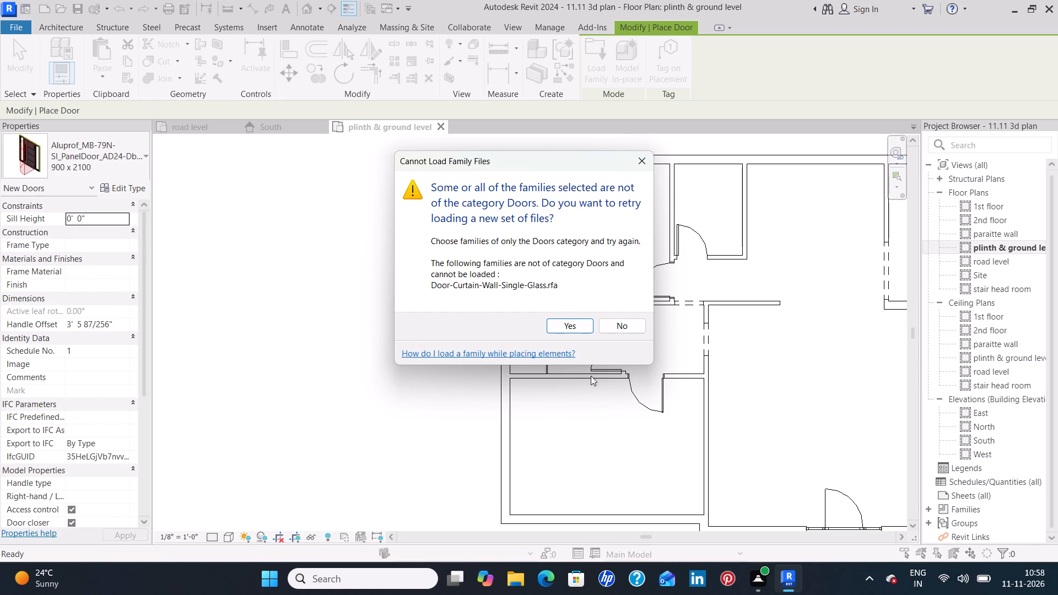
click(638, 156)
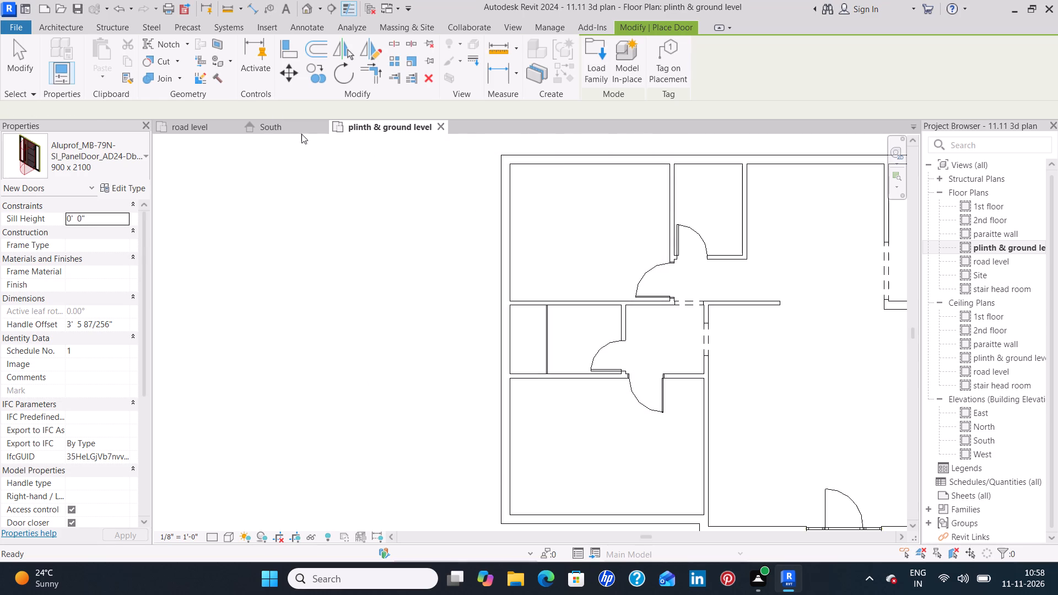
Look through the door types already loaded in the project for a suitable glass door.
click(56, 24)
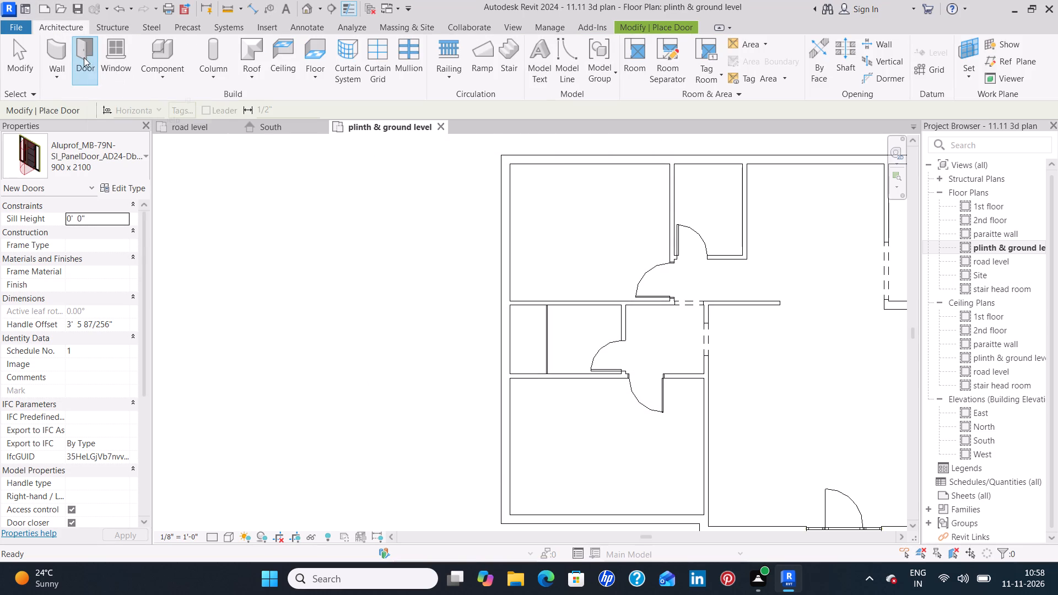
click(84, 57)
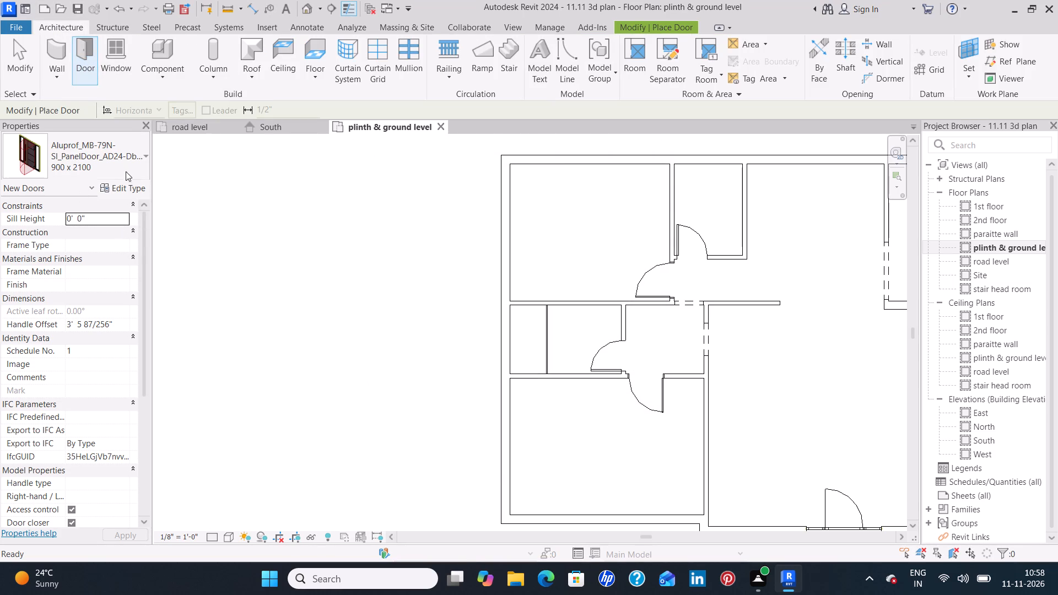
click(124, 167)
scroll(80, 228, down, 9)
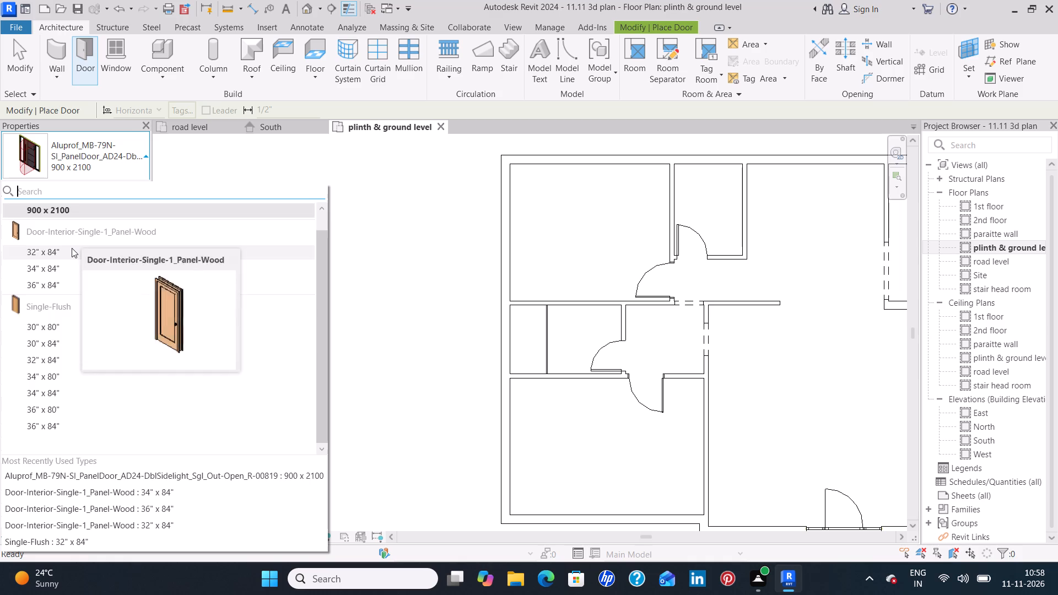
scroll(72, 248, up, 9)
click(112, 141)
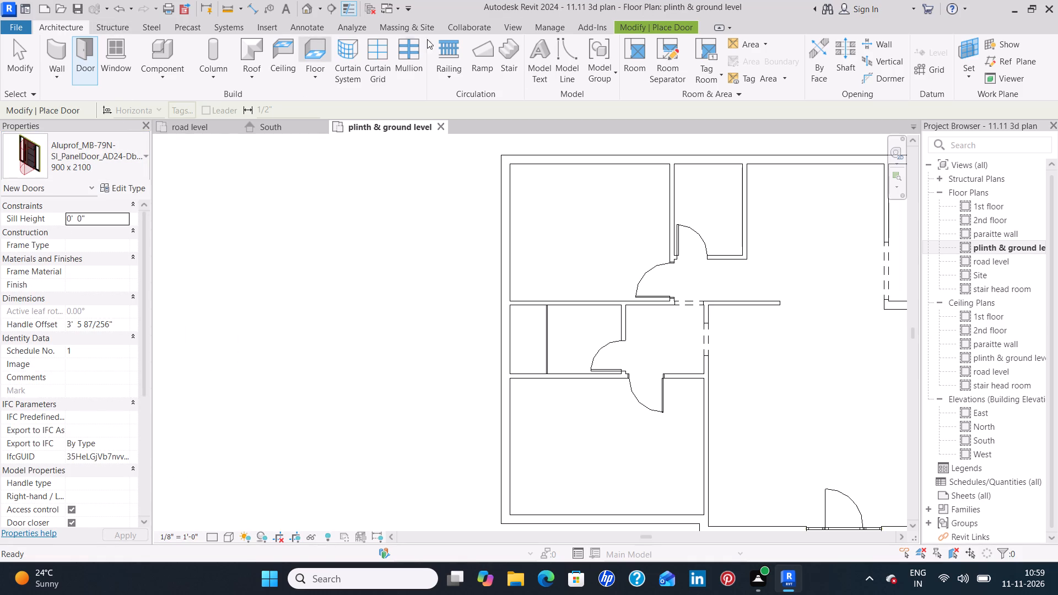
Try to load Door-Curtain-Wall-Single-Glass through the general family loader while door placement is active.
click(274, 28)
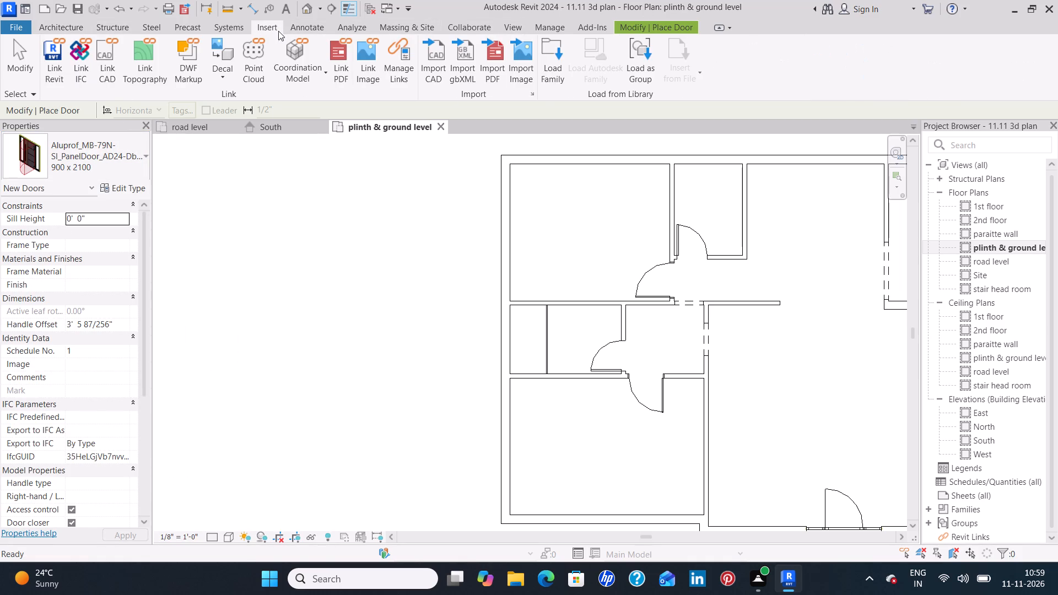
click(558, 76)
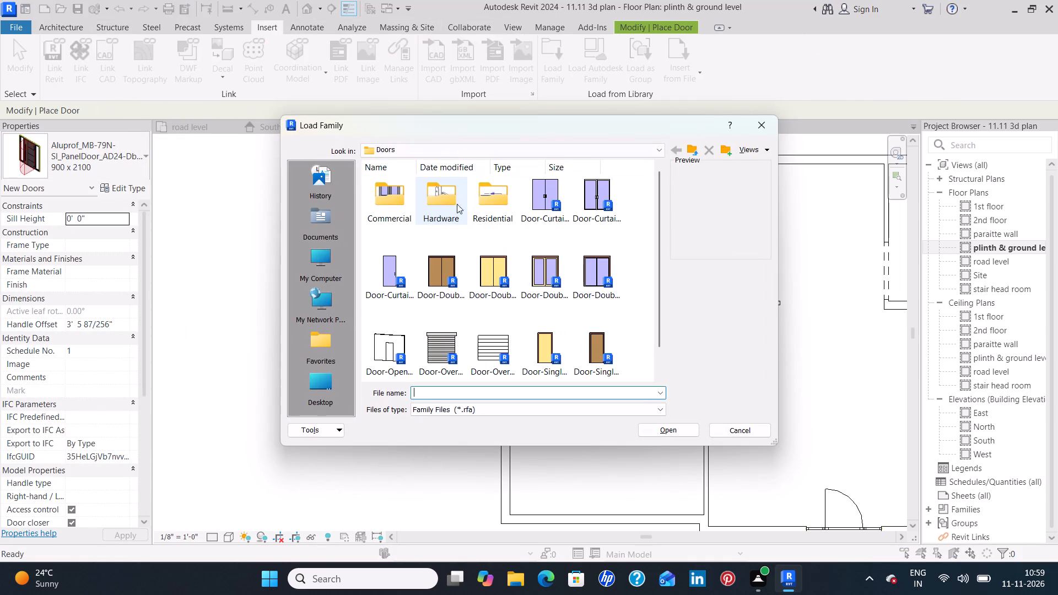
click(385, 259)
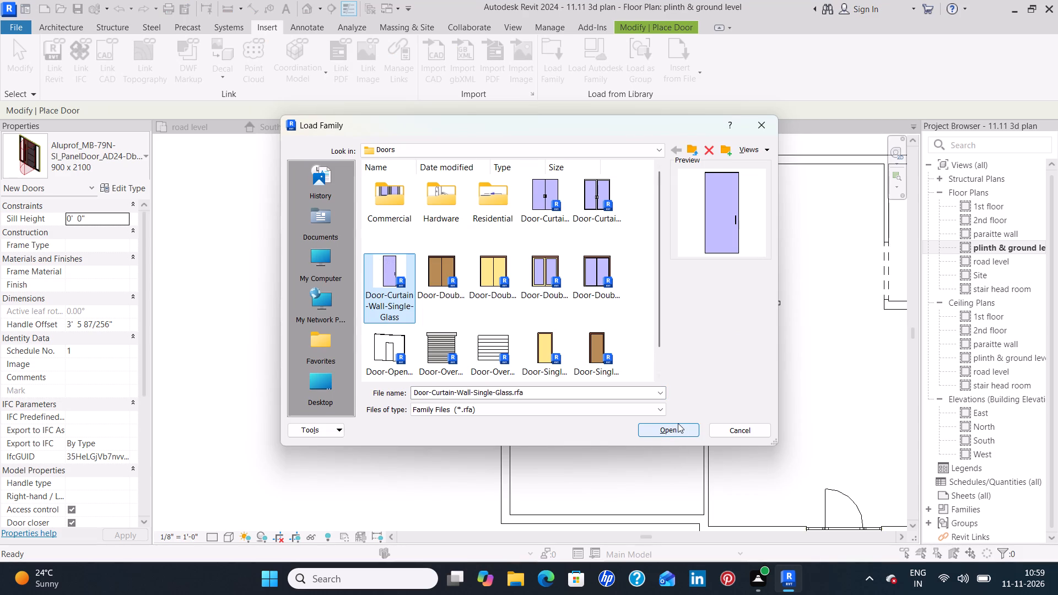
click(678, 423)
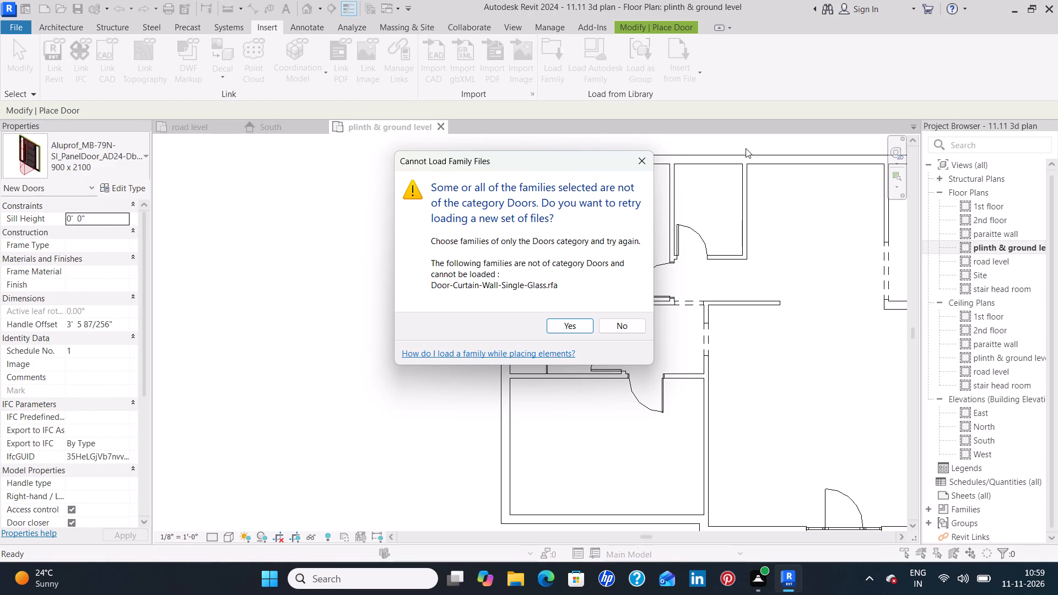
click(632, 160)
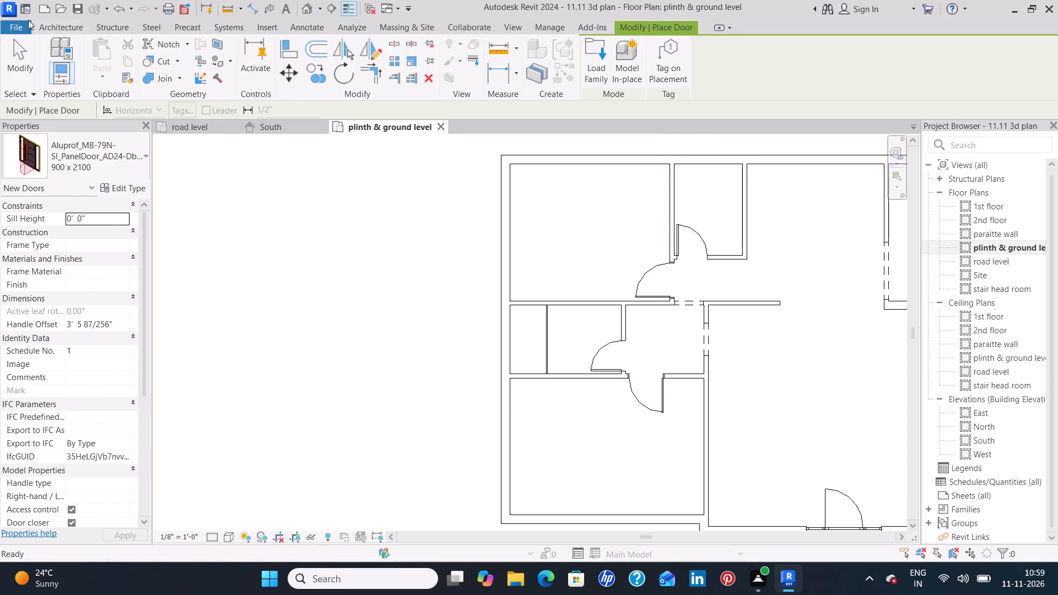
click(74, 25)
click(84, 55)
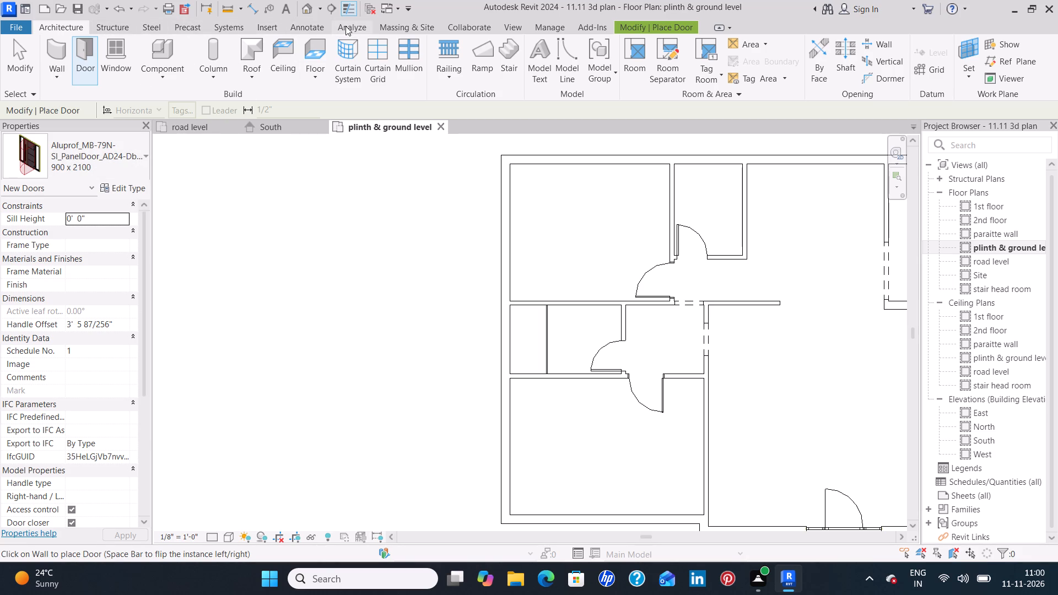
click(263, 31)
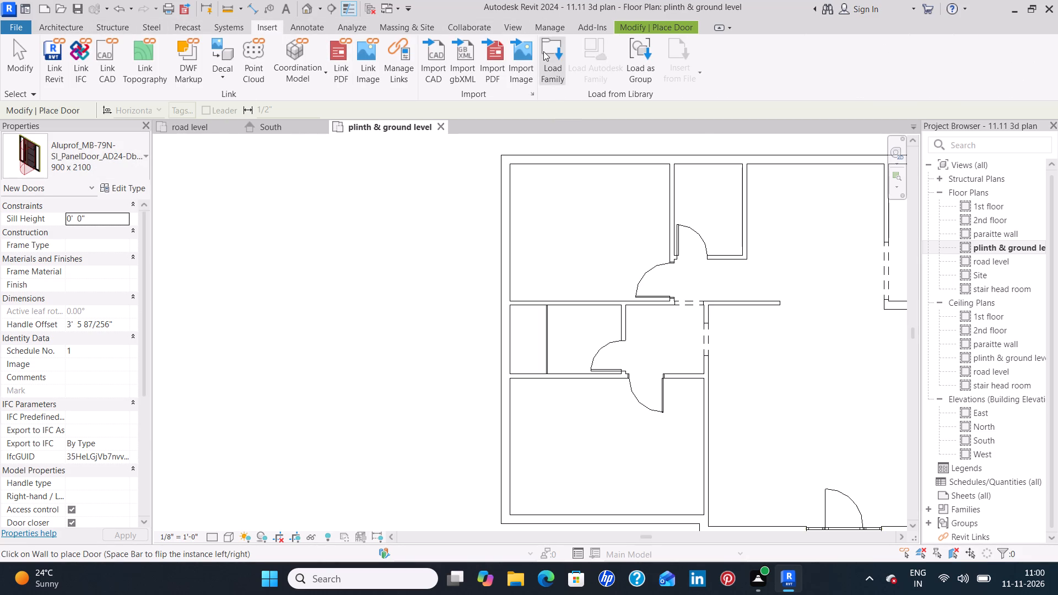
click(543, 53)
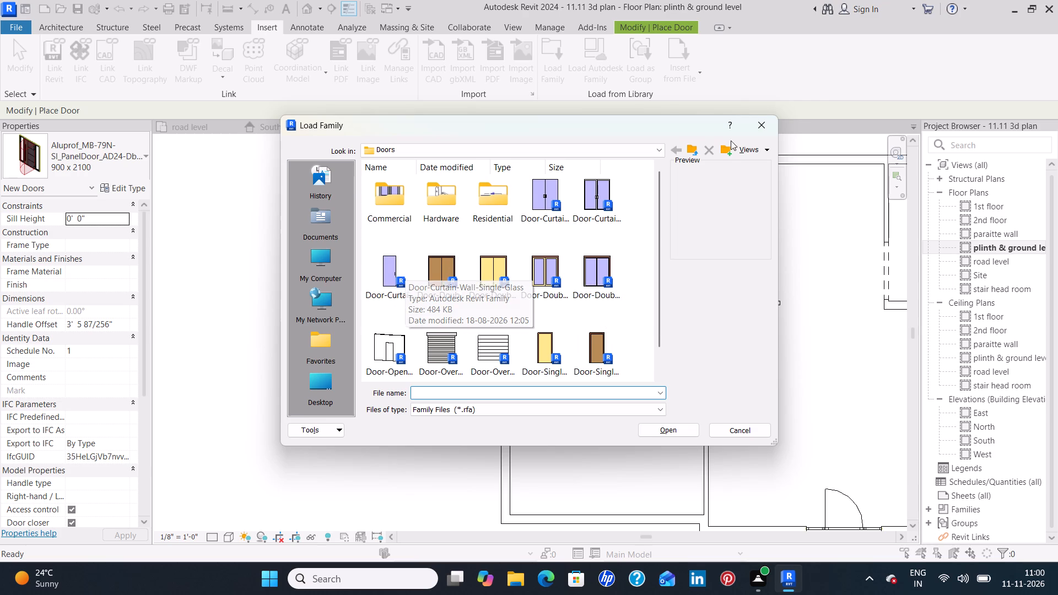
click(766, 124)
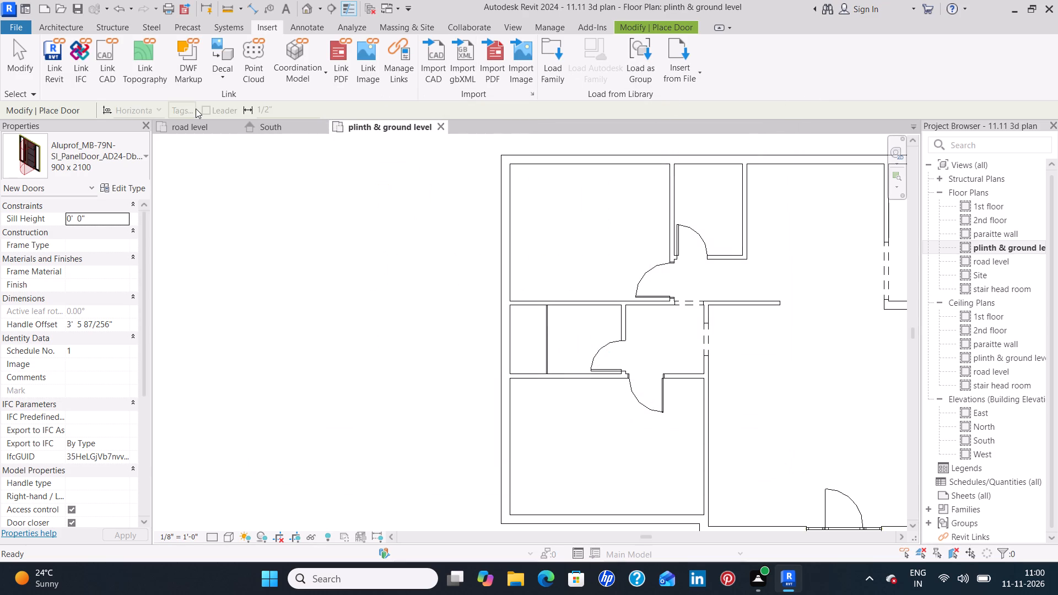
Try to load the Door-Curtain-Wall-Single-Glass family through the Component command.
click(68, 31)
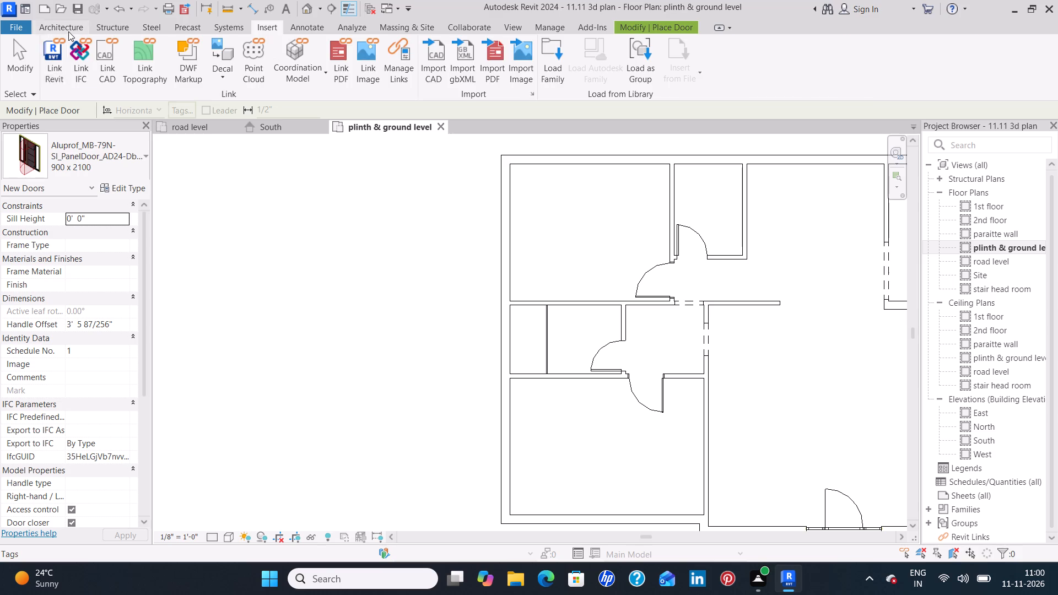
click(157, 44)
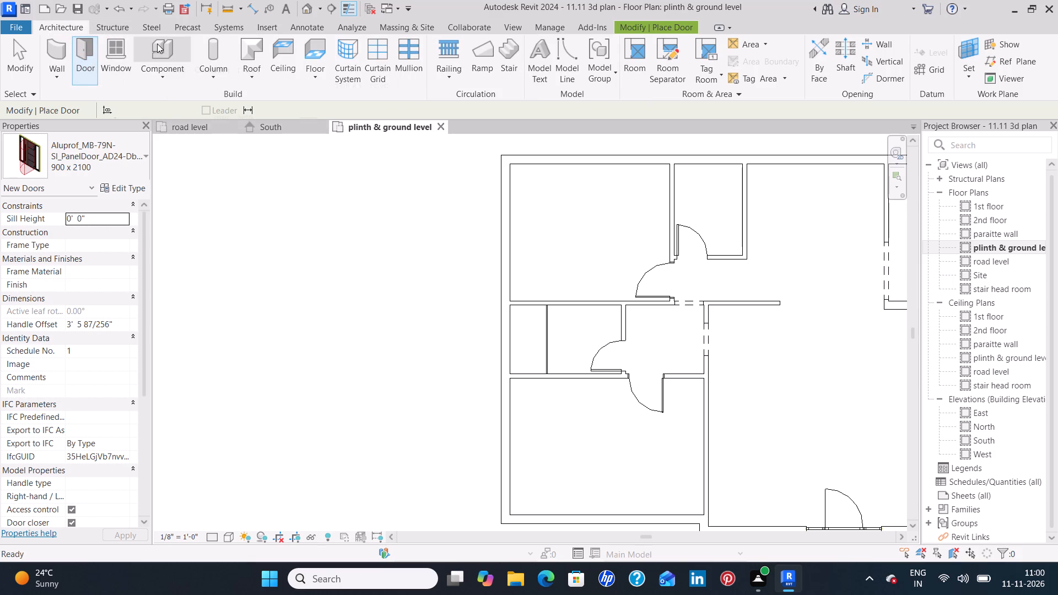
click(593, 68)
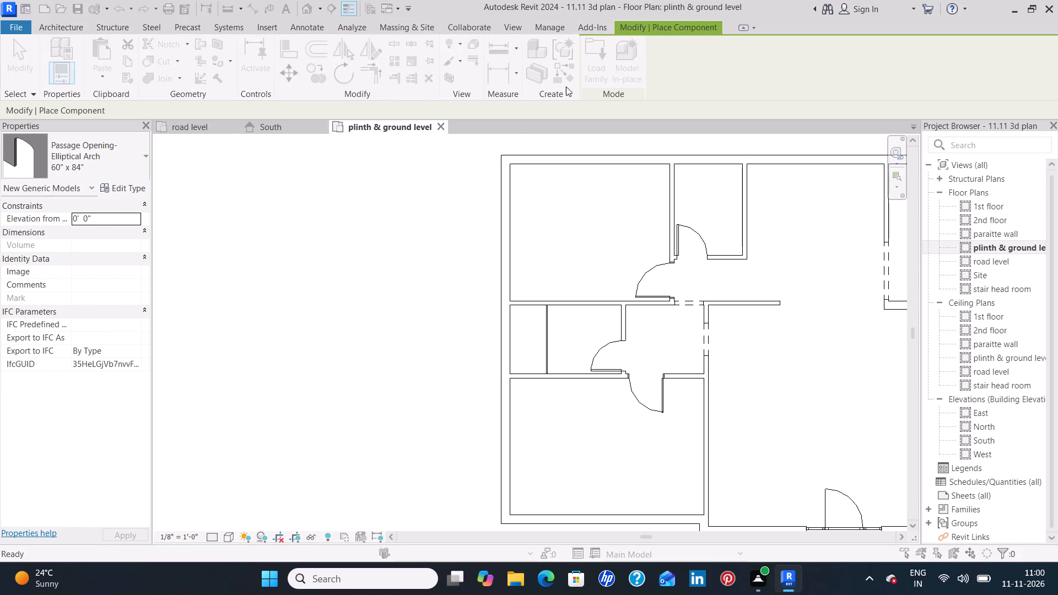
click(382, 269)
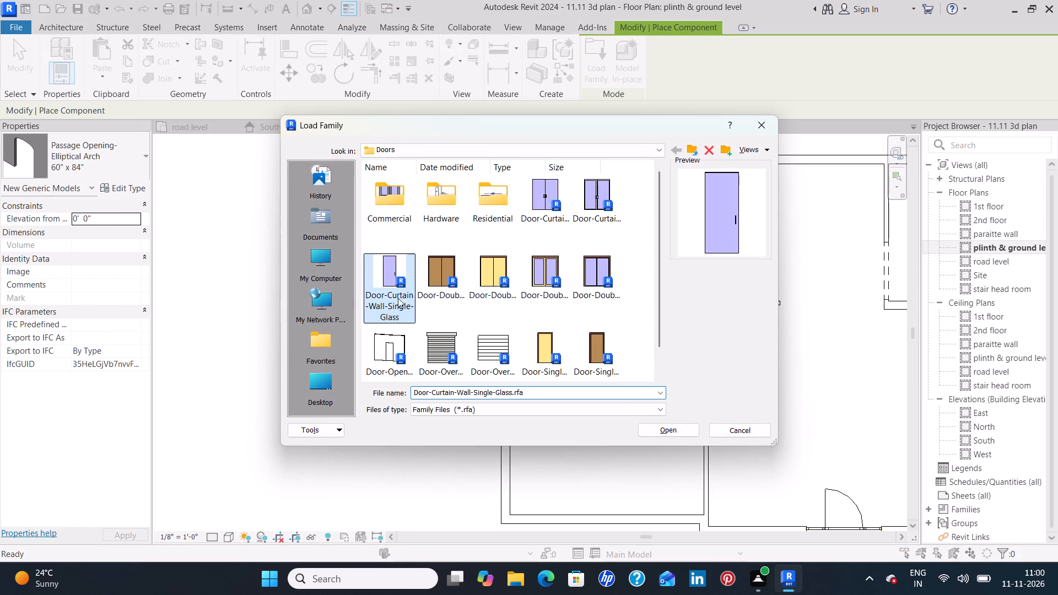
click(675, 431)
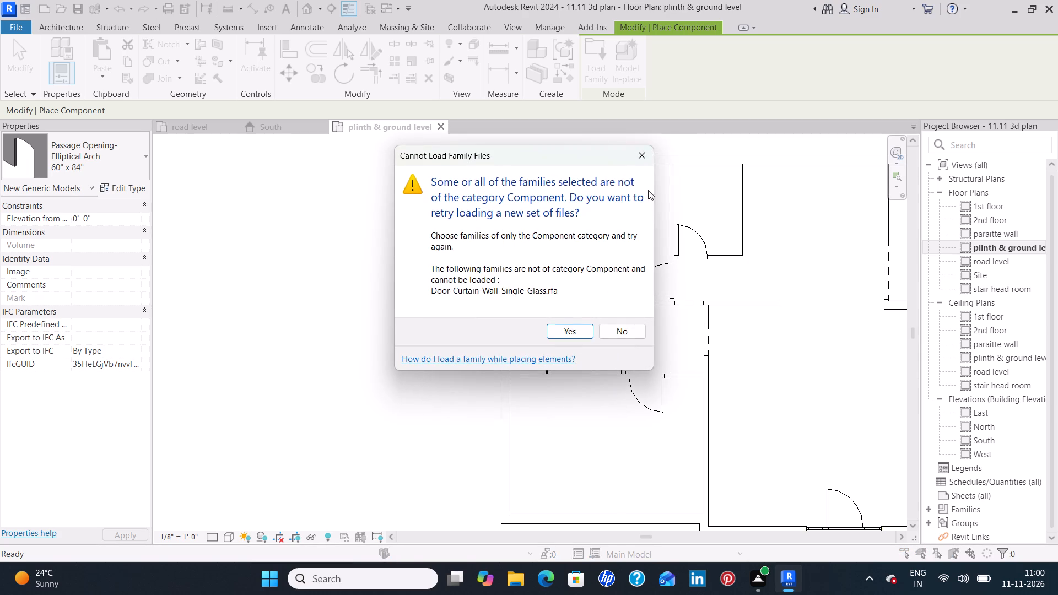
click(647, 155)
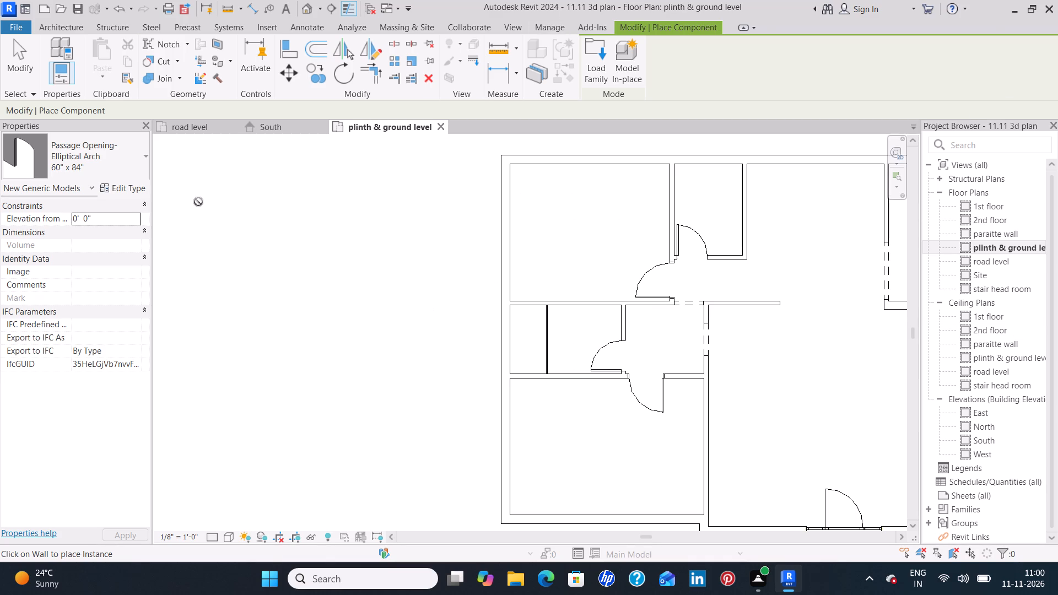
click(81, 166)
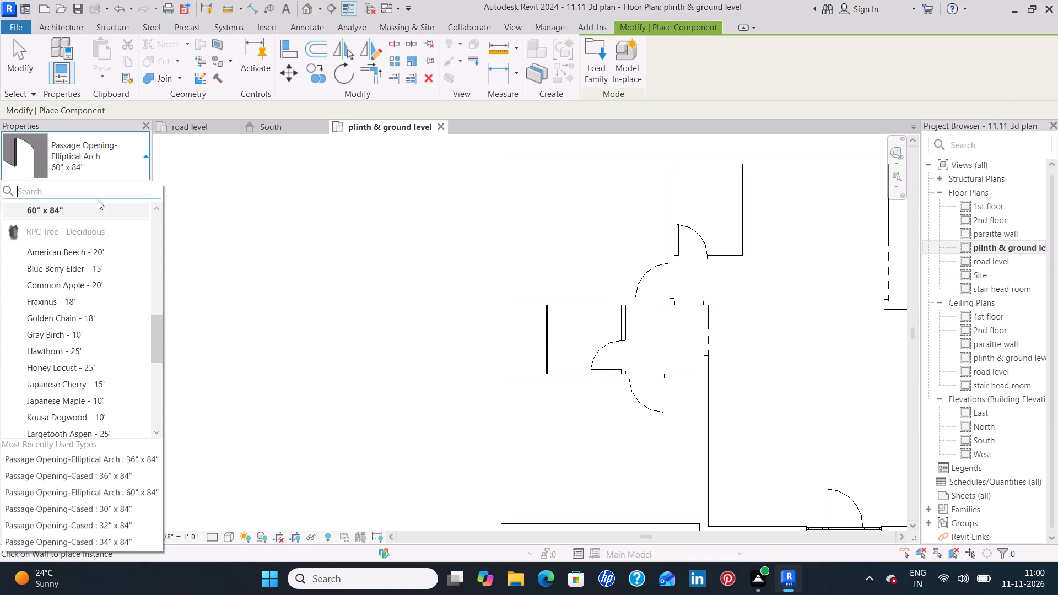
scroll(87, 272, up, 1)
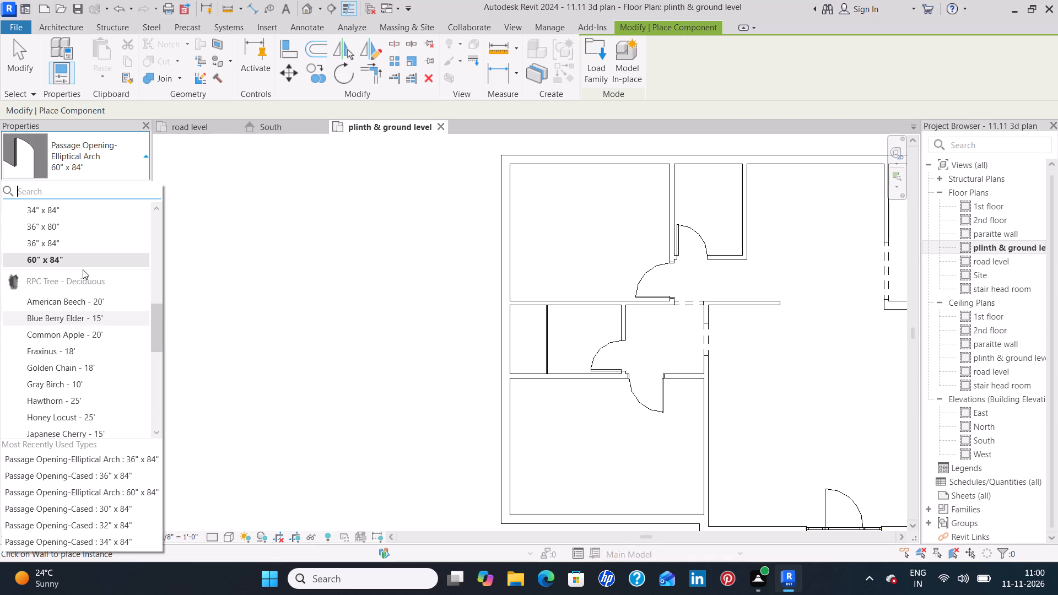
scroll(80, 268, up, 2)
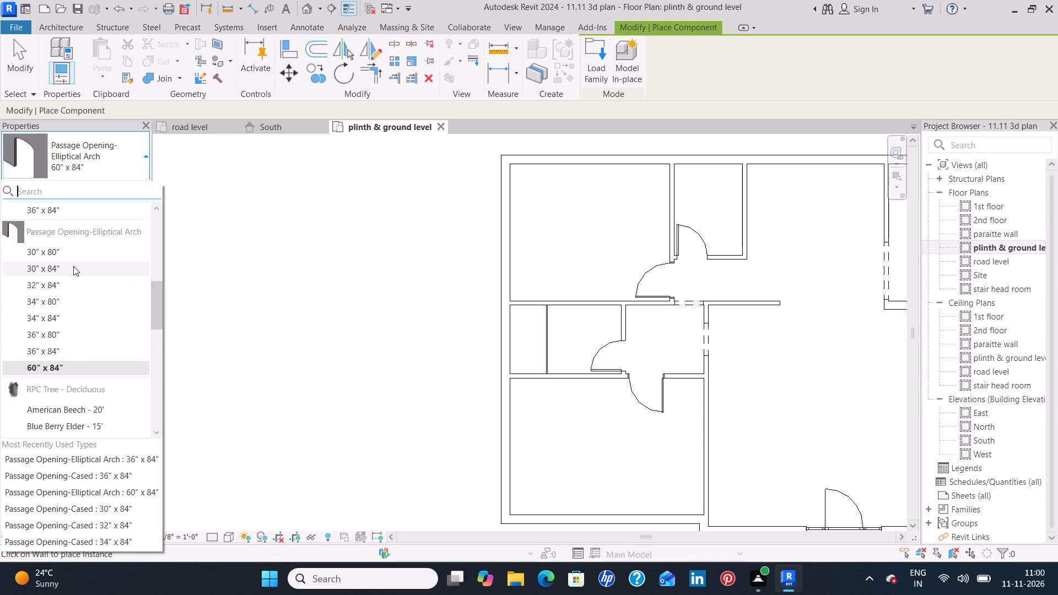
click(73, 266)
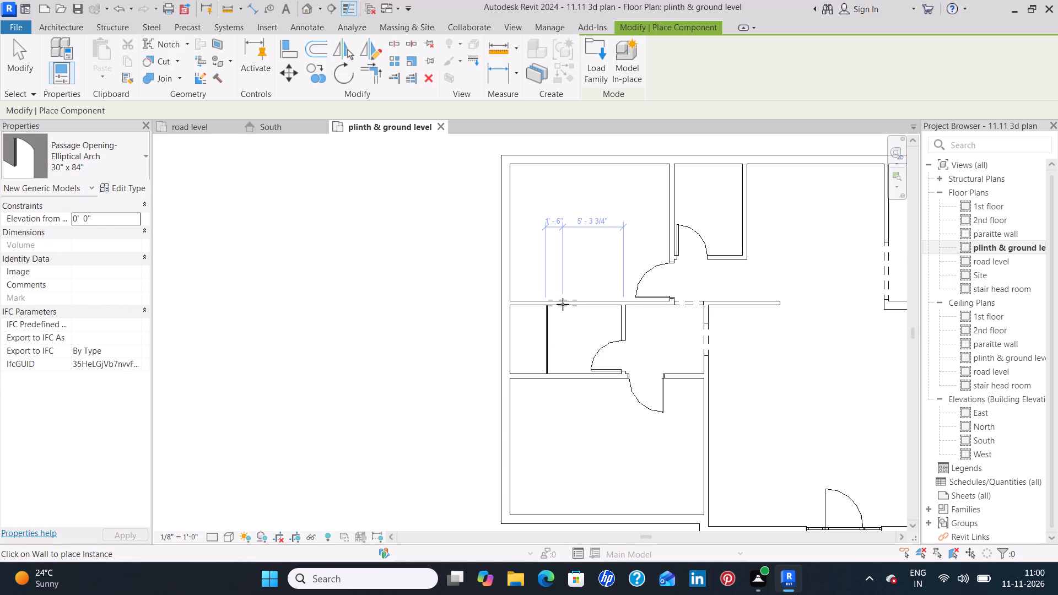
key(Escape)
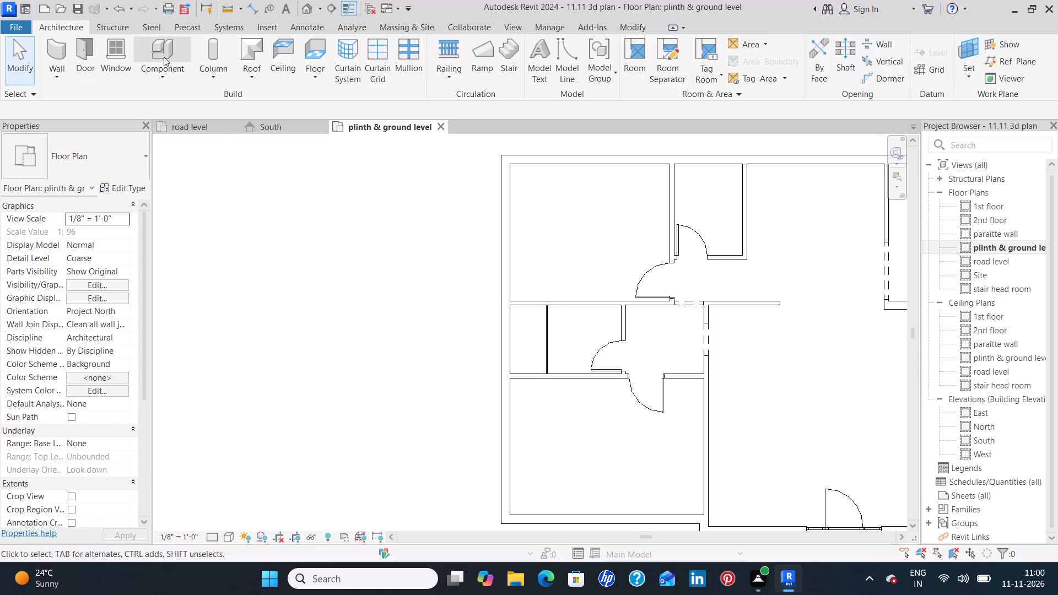
Load the Door-Opening family for door placement after checking the Doors library and its Commercial folder for suitable doors.
click(77, 53)
click(587, 71)
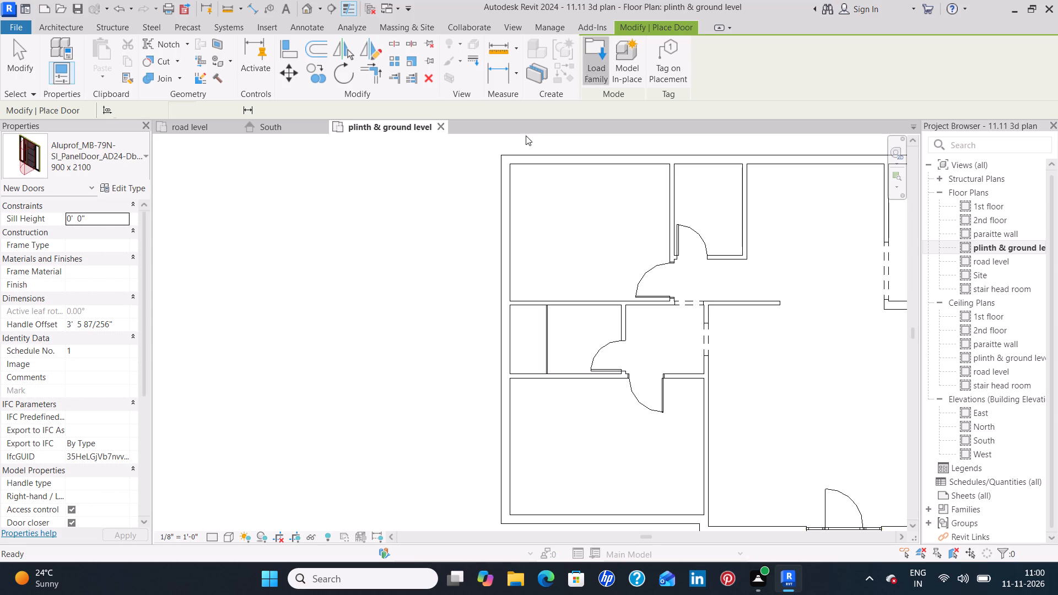
scroll(559, 297, down, 2)
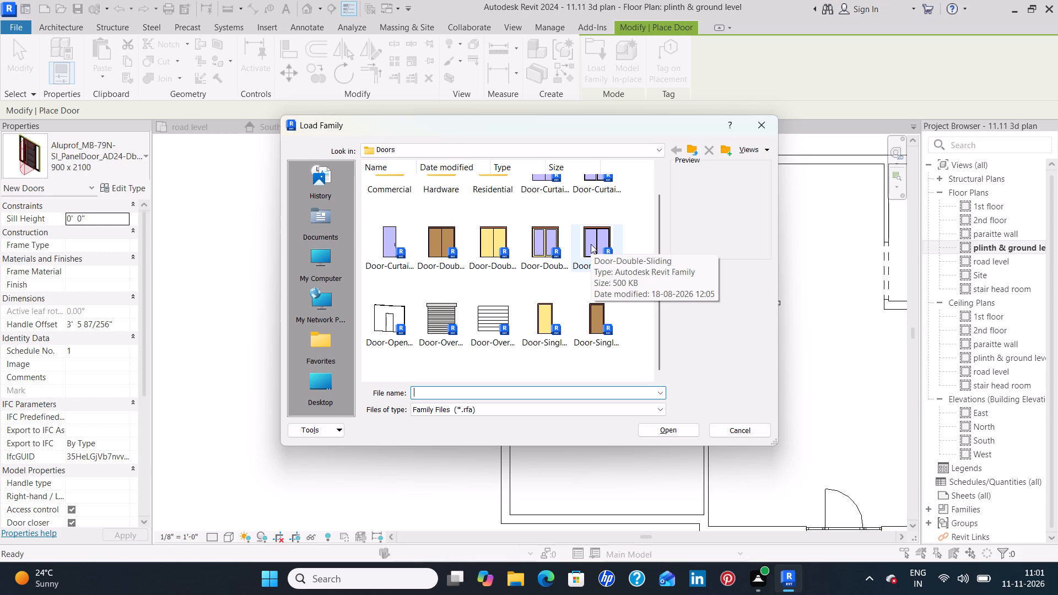
scroll(588, 244, up, 1)
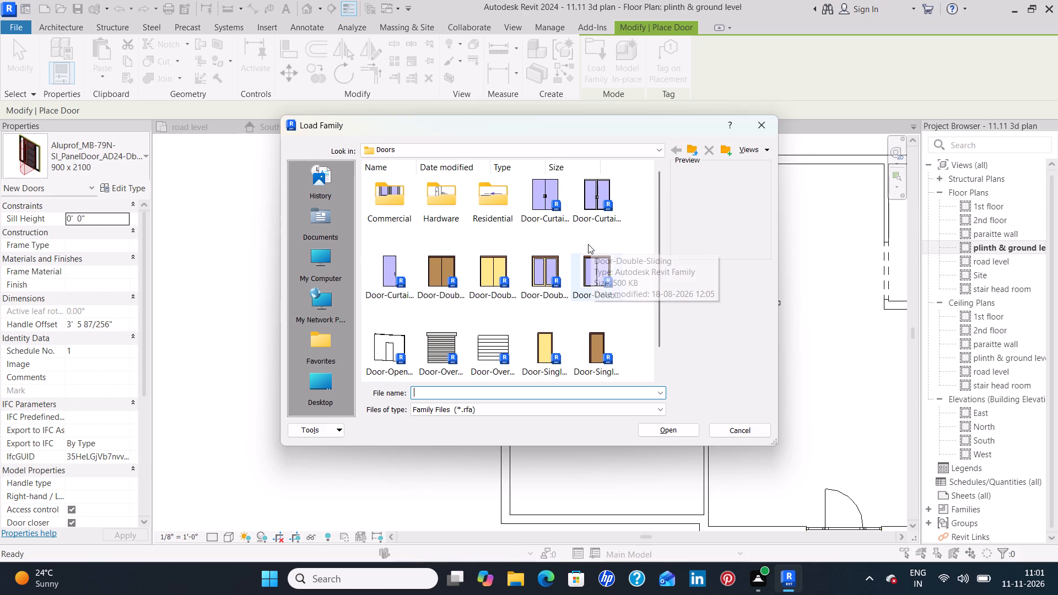
scroll(588, 244, up, 1)
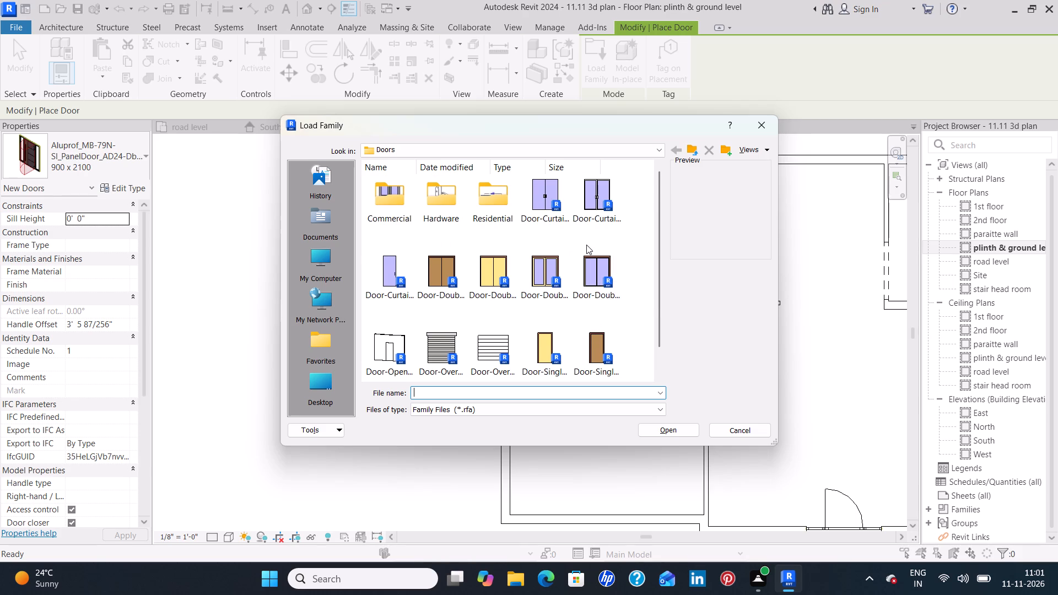
double_click(386, 186)
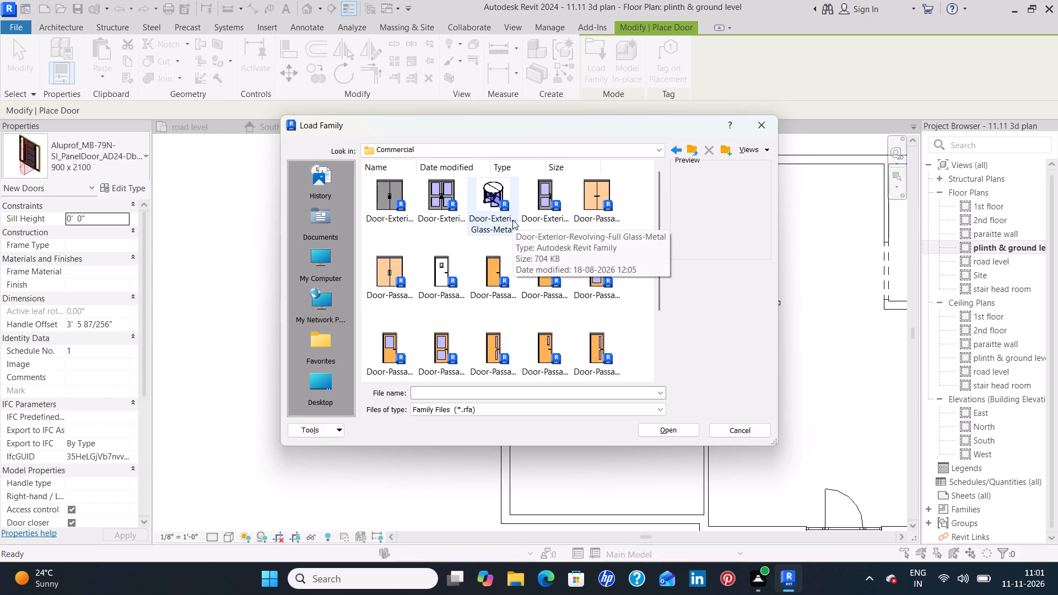
scroll(512, 220, down, 1)
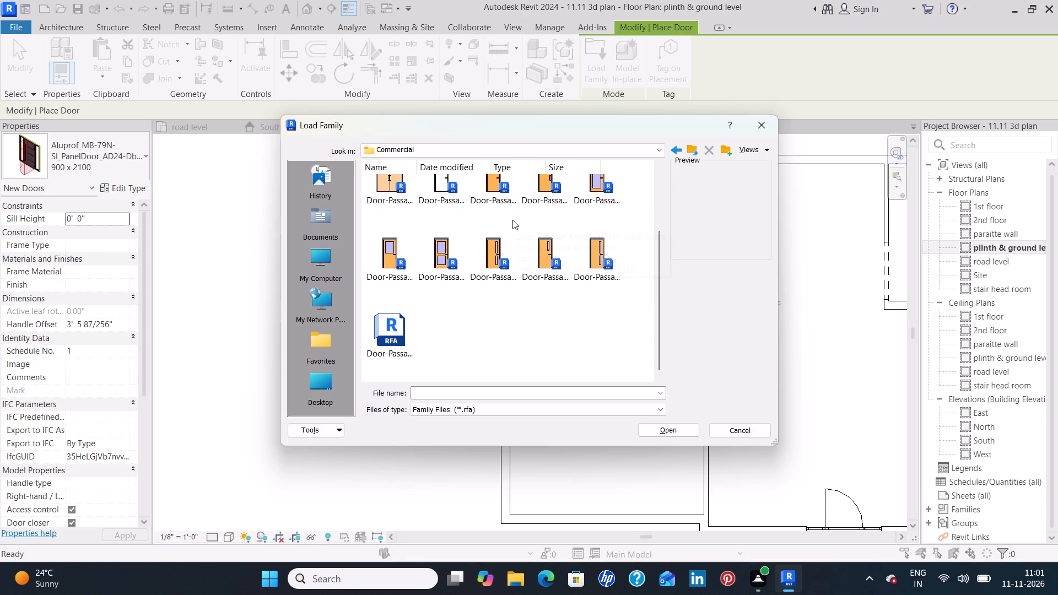
scroll(512, 220, up, 1)
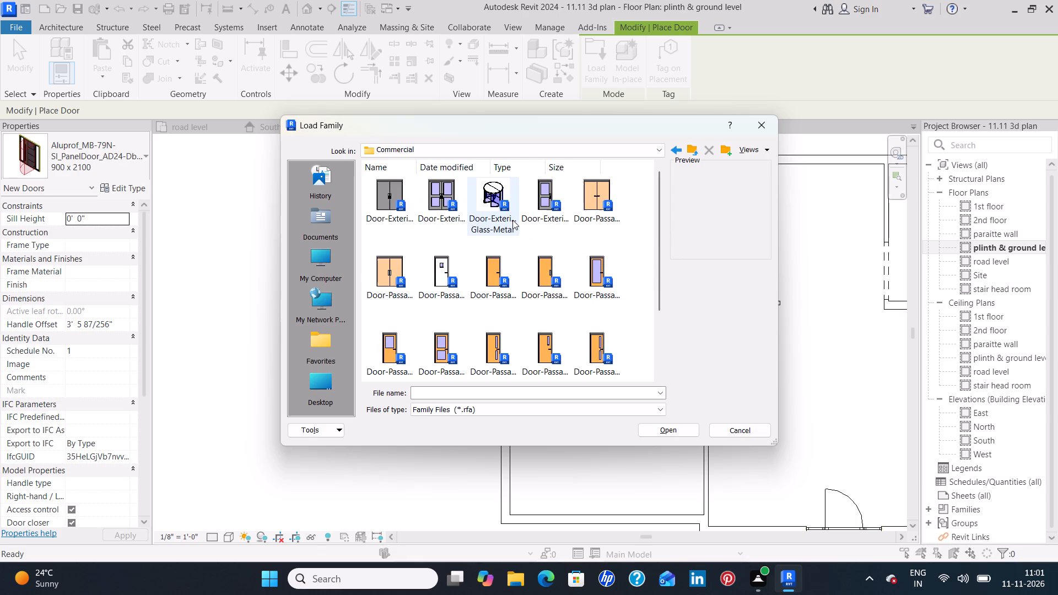
scroll(512, 220, down, 3)
scroll(512, 220, up, 4)
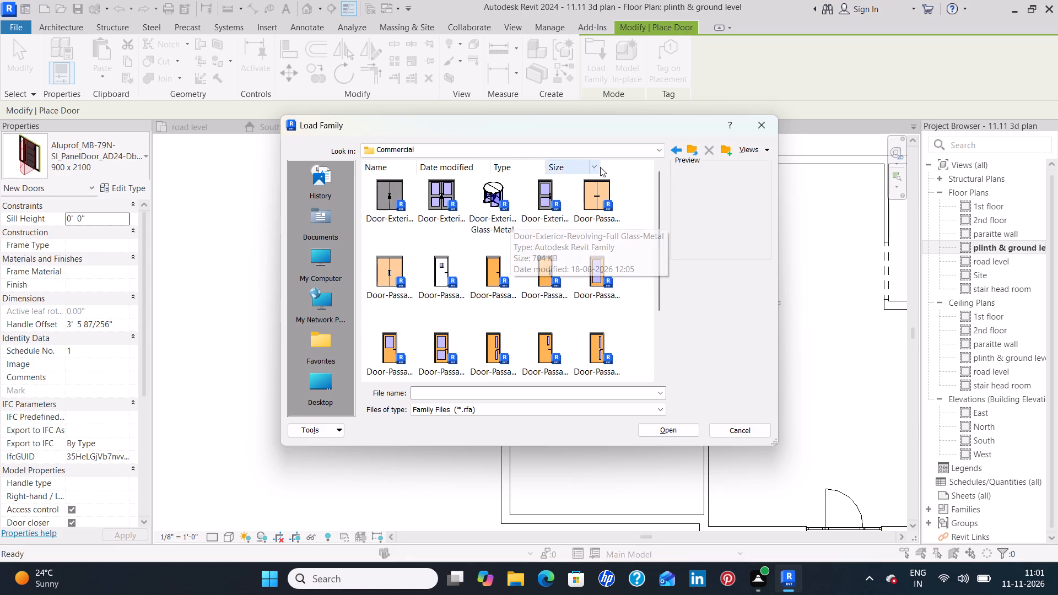
click(690, 153)
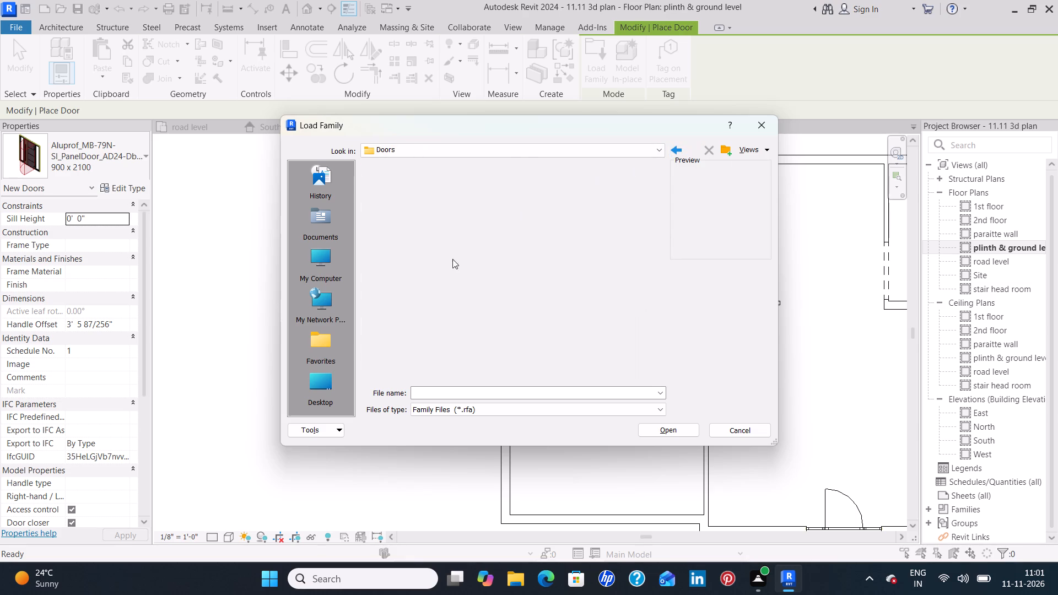
scroll(436, 280, down, 5)
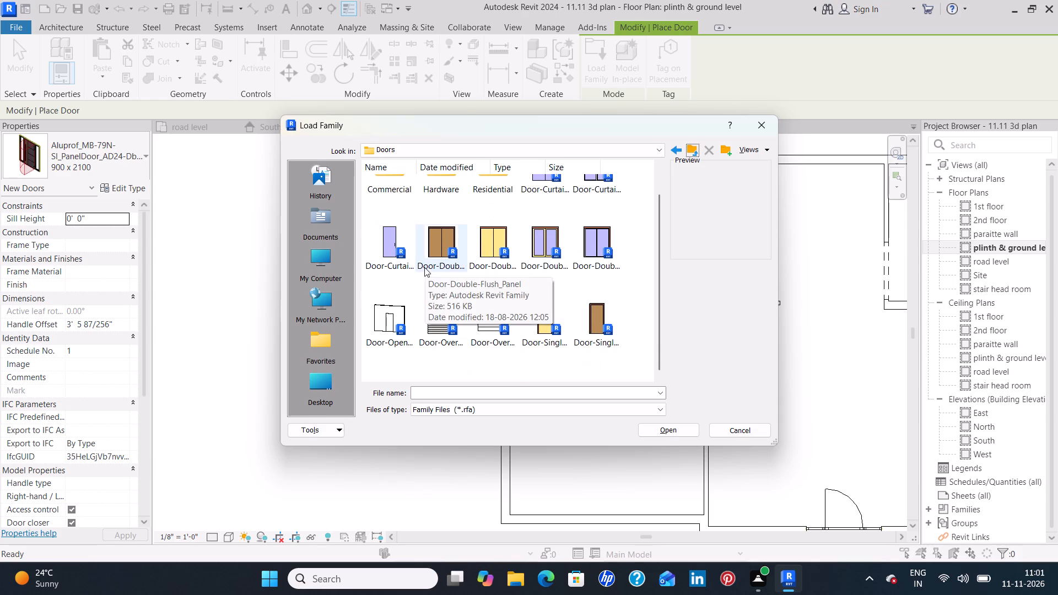
click(395, 313)
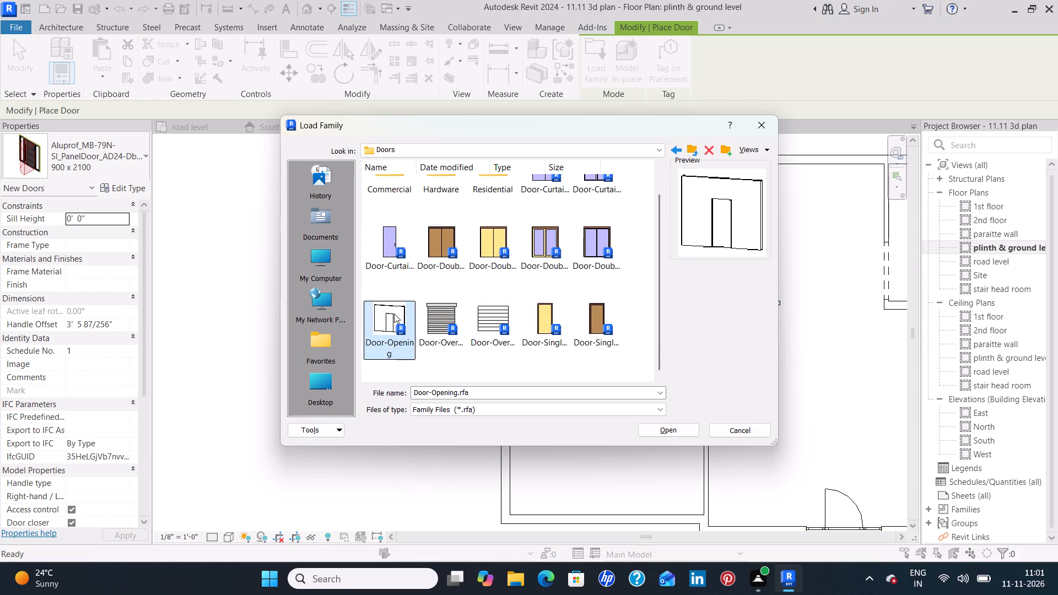
click(678, 430)
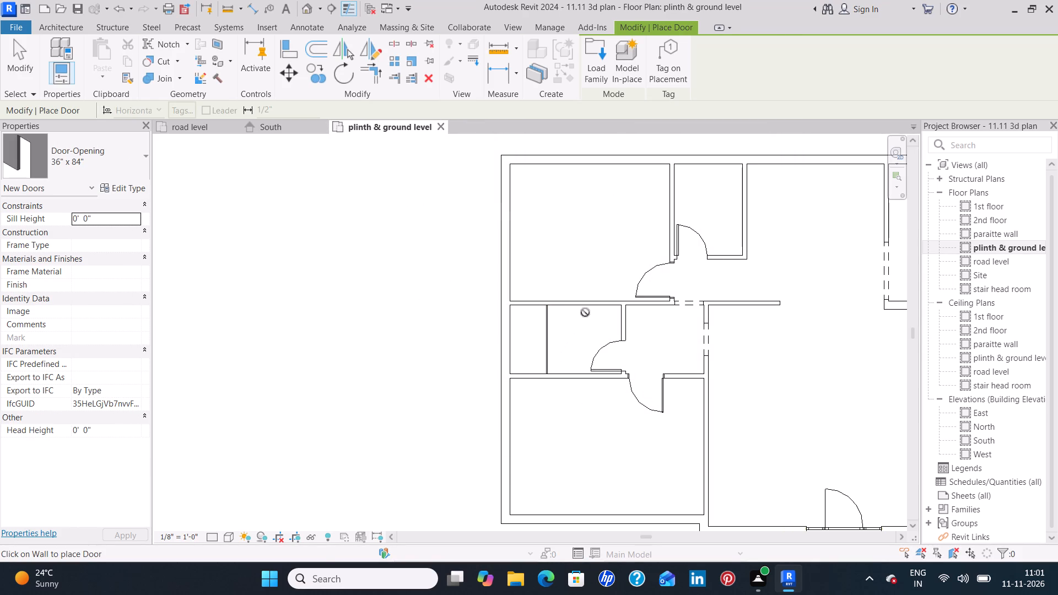
Preview the Door-Double-Glass, Door-Double-Flush_Panel-Double-Acting and Door-Double-Flush_Panel families in the Doors library without loading any, and leave door placement.
click(598, 73)
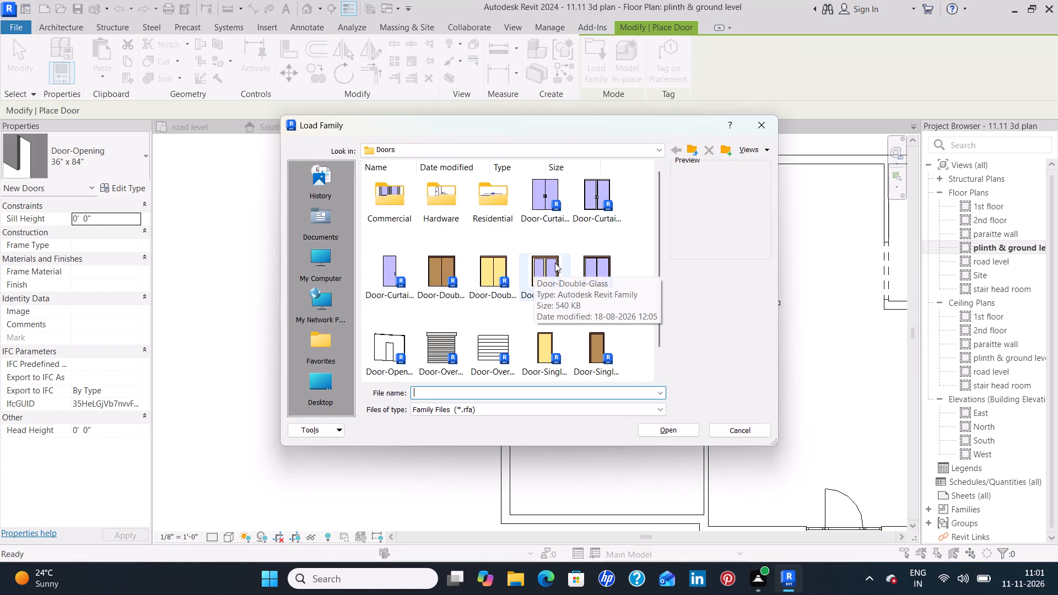
click(555, 263)
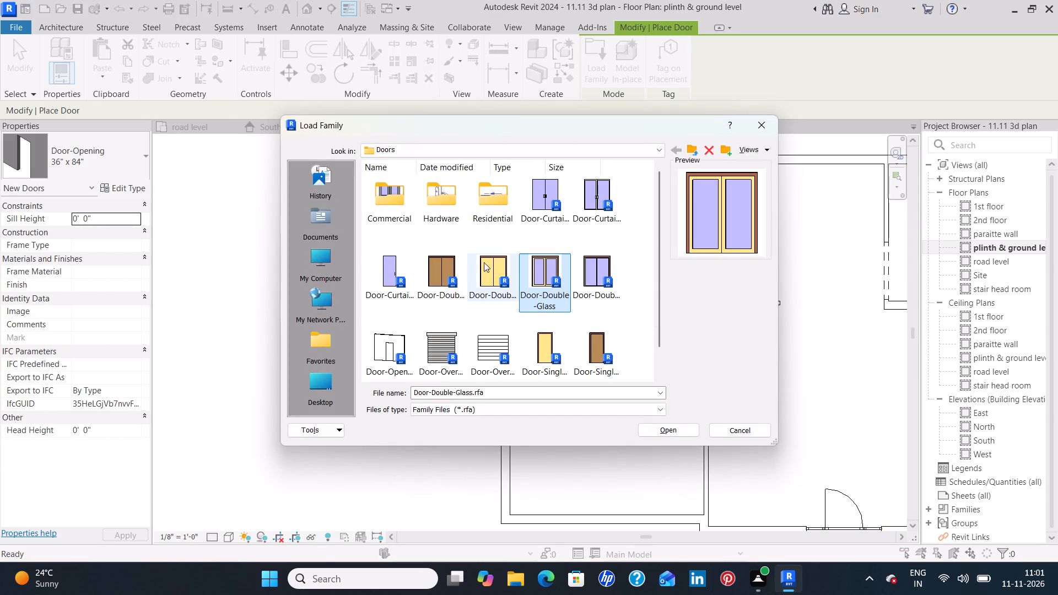
click(482, 262)
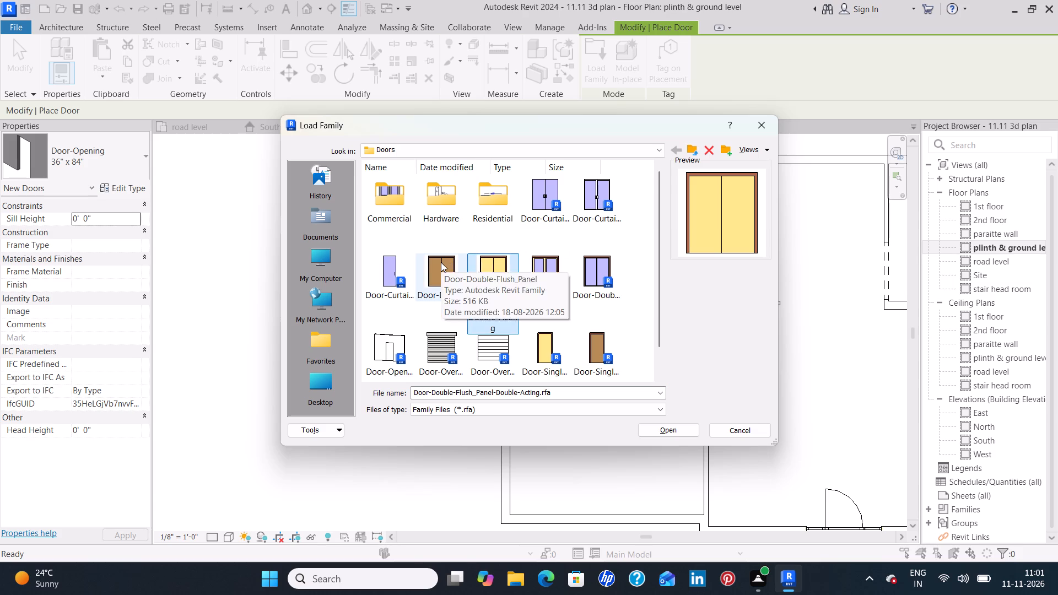
click(441, 262)
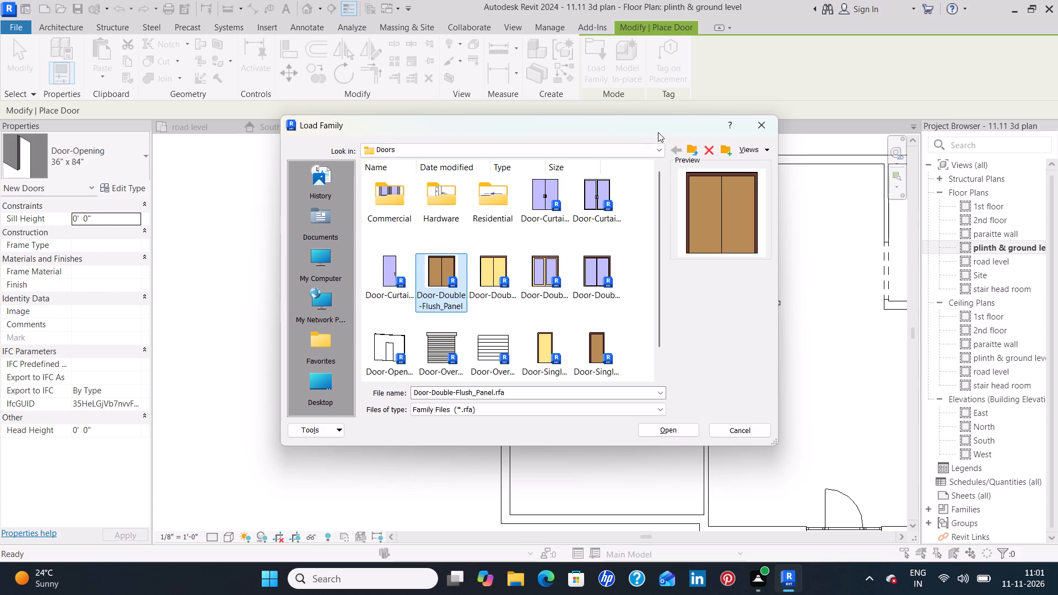
click(694, 158)
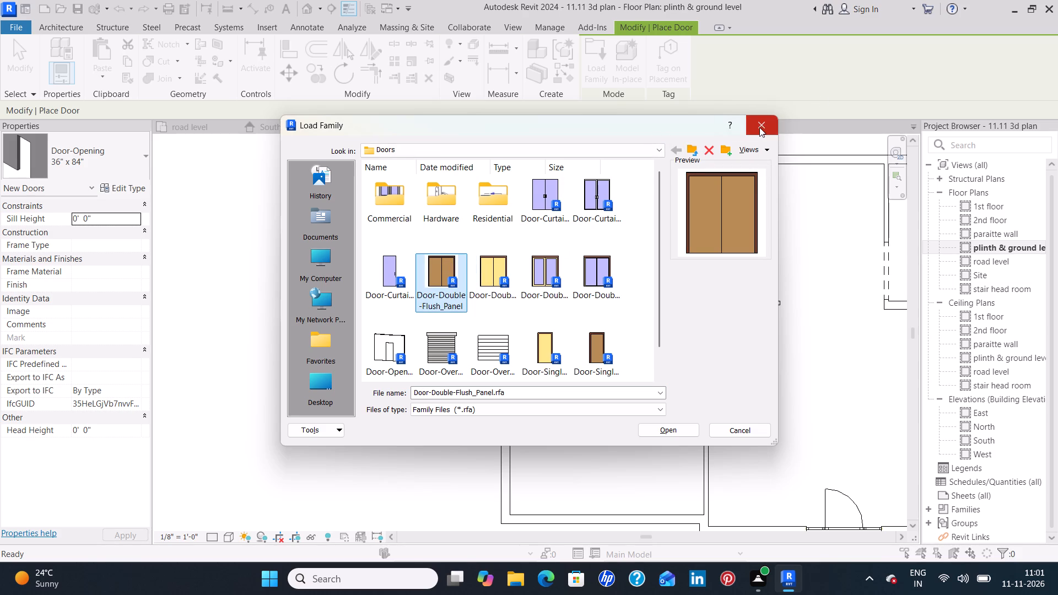
click(759, 127)
key(Escape)
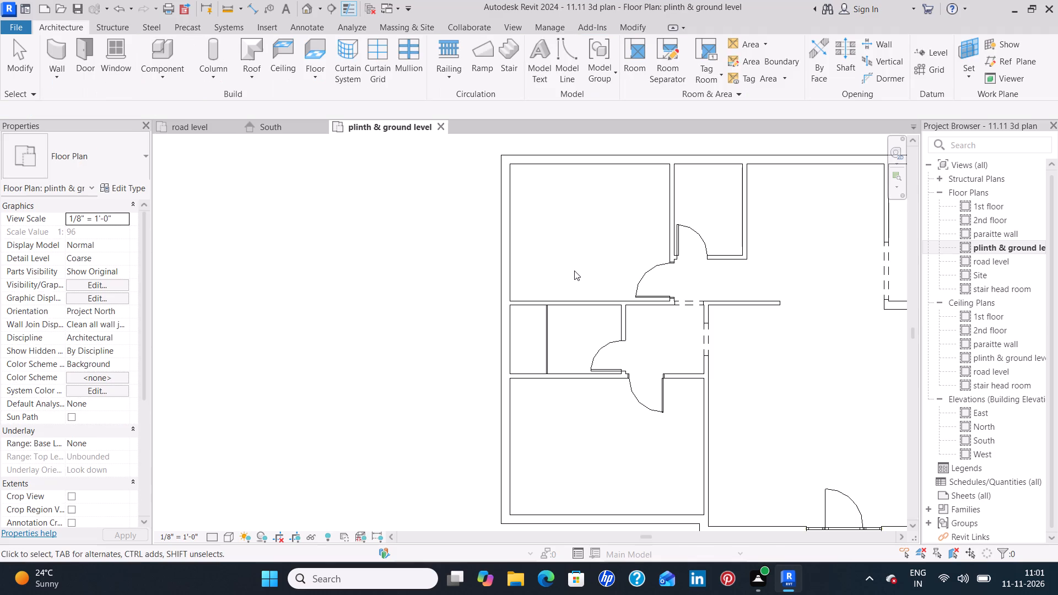
Delete the full-width curtain wall partition inside the toilet.
click(546, 333)
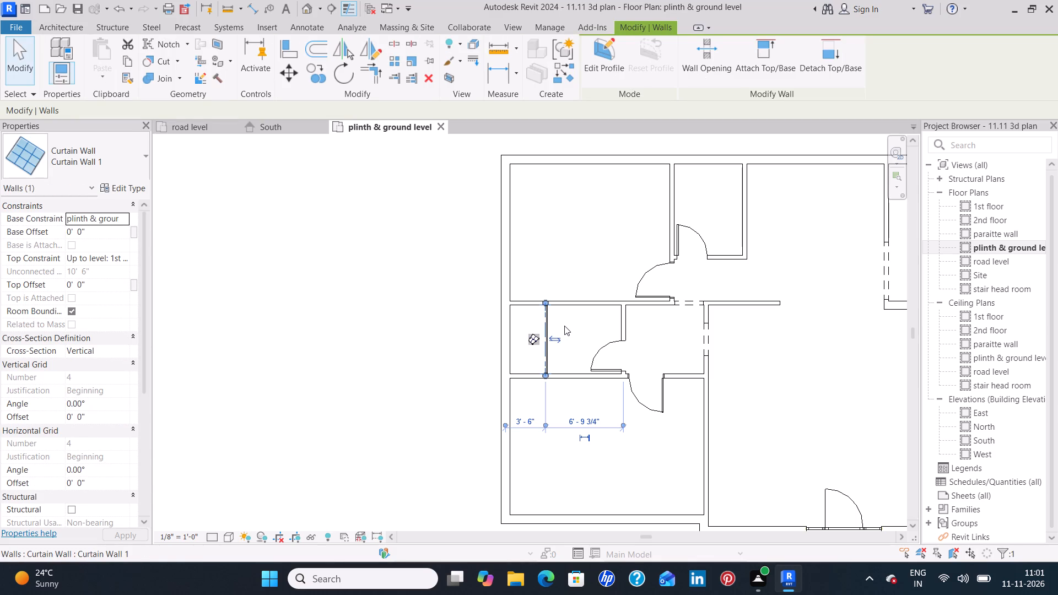
key(Delete)
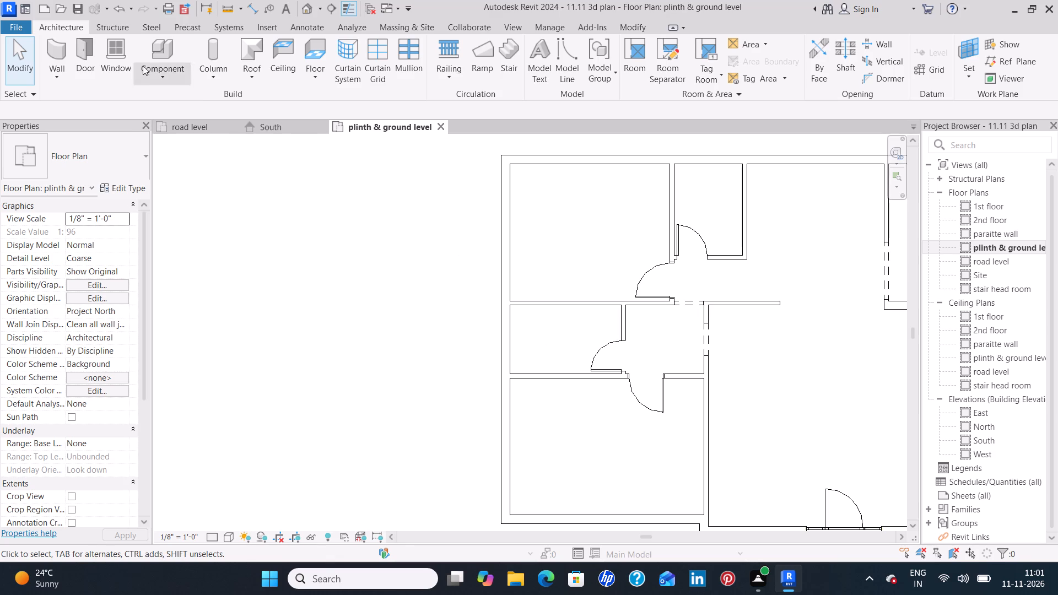
Draw a Curtain Wall 1 partition about 4' 3 3/4" long from the toilet's south wall, 4' 0" from the west exterior wall, stopping short of the north wall.
click(47, 50)
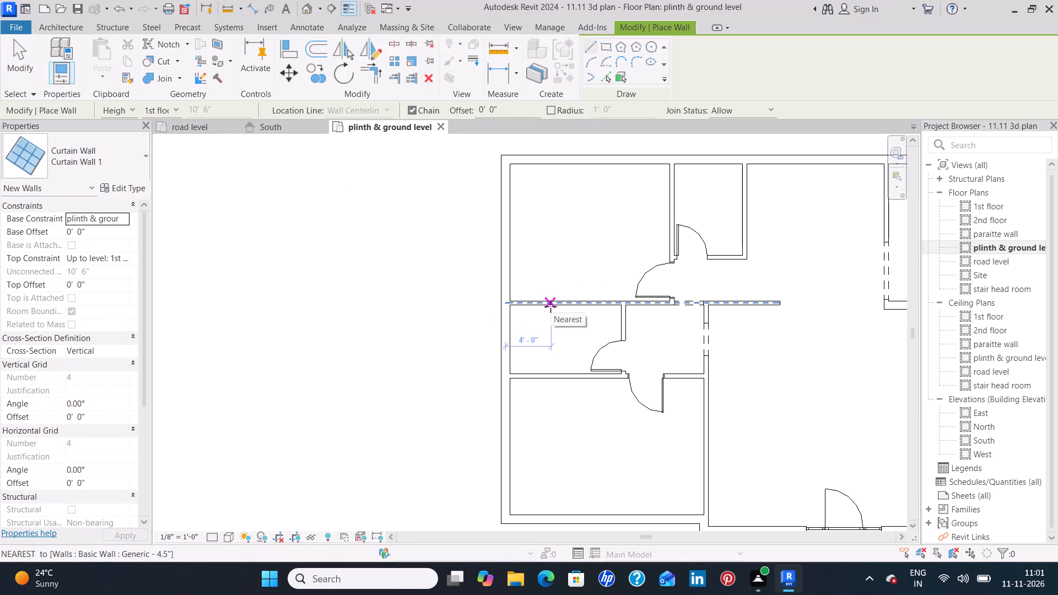
click(550, 306)
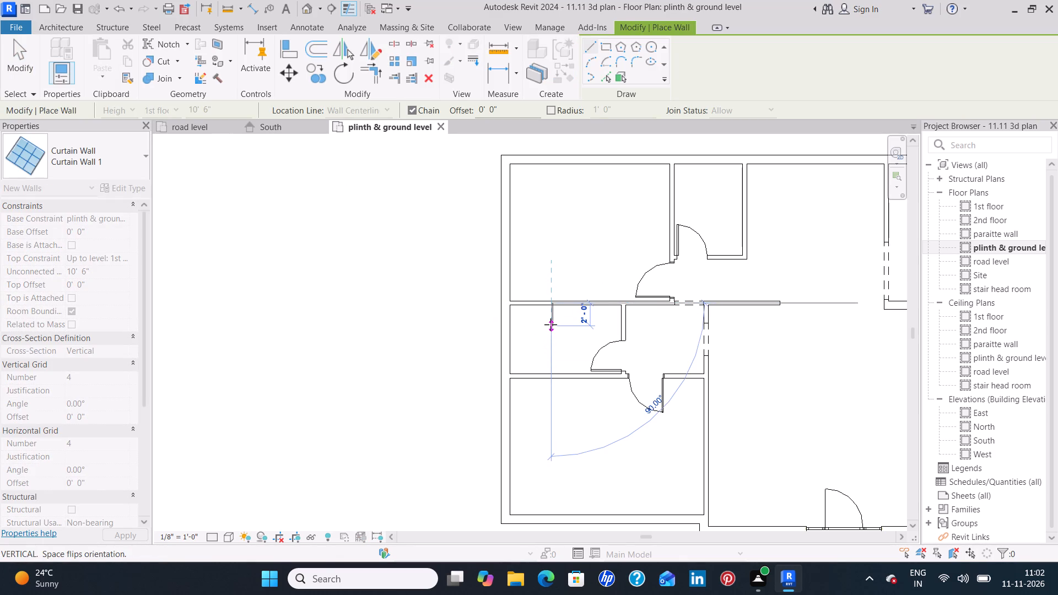
key(Escape)
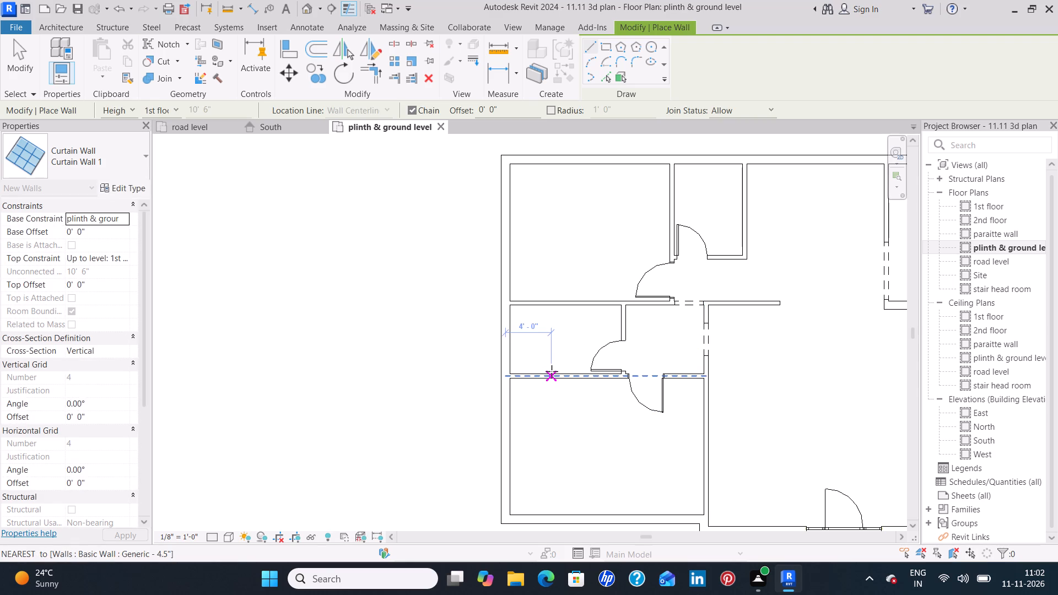
click(551, 372)
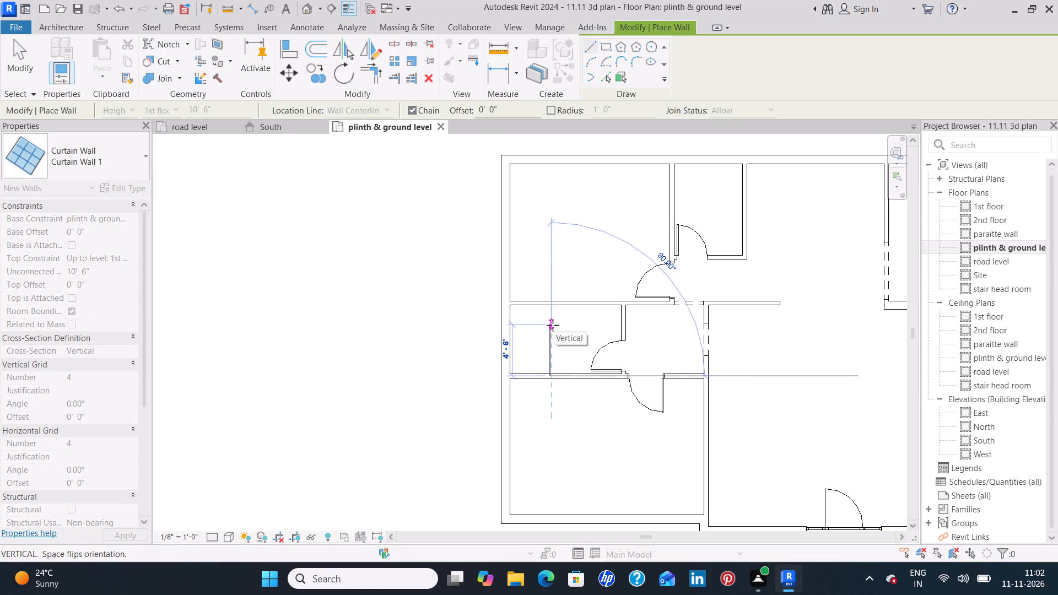
scroll(553, 325, up, 4)
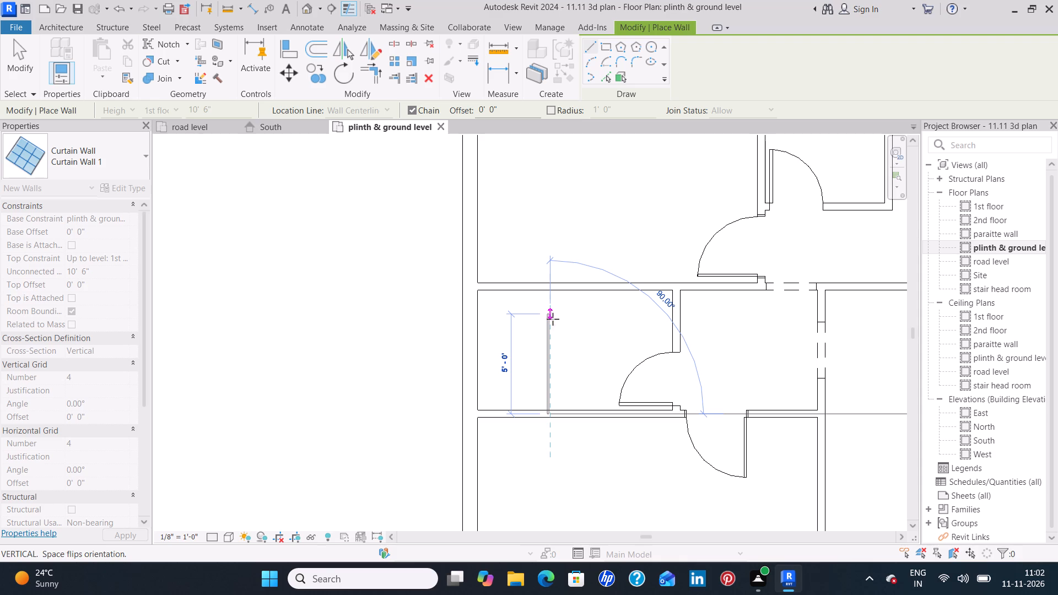
click(553, 324)
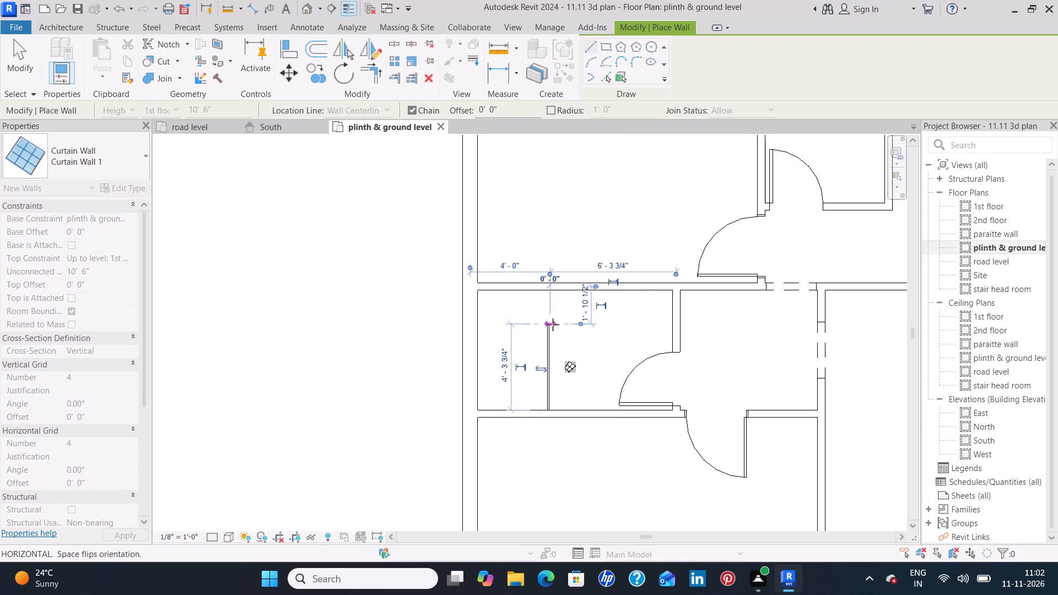
key(Escape)
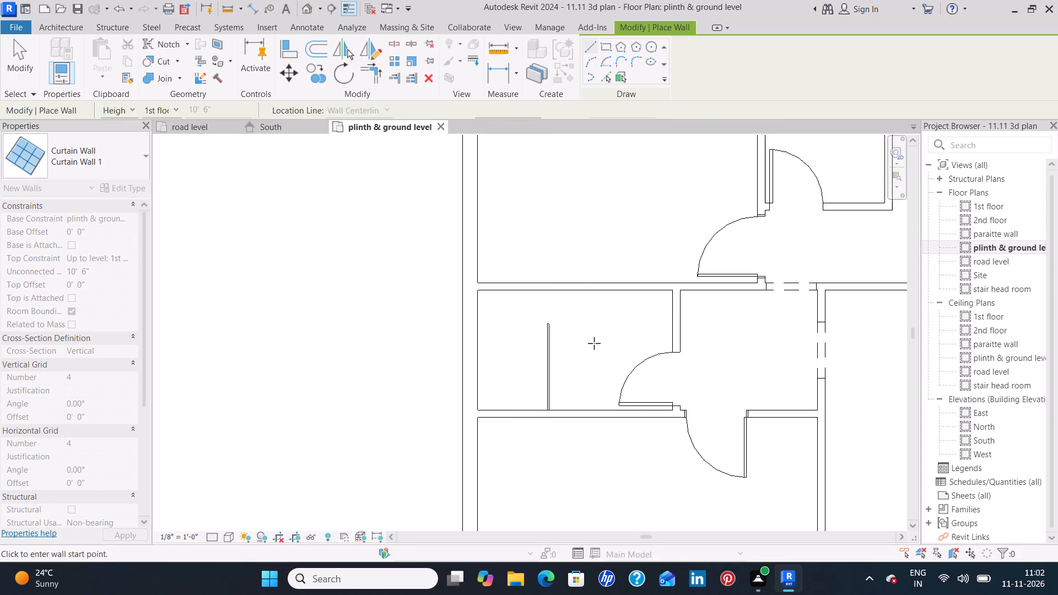
key(Escape)
Open the default 3D view and examine the house walls and doors from several angles, including the toilet's curtain wall partition.
scroll(593, 343, down, 8)
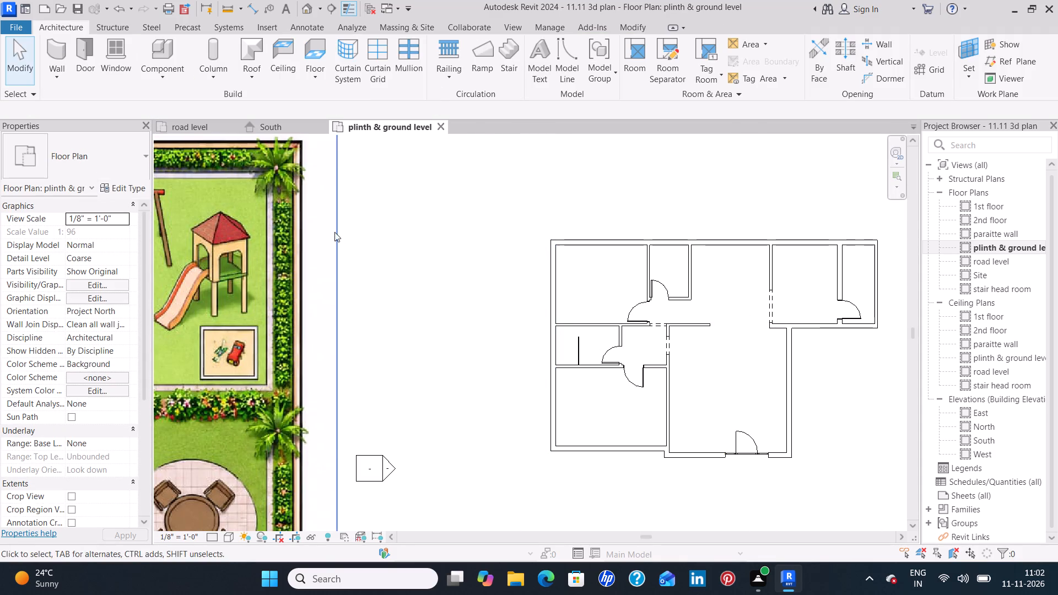
click(308, 7)
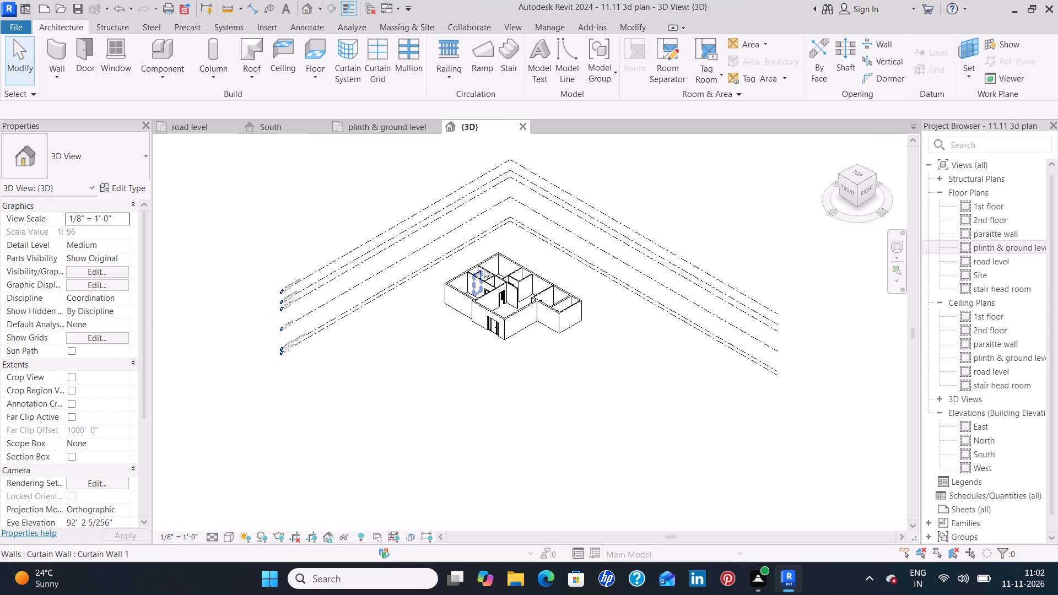
scroll(482, 271, up, 12)
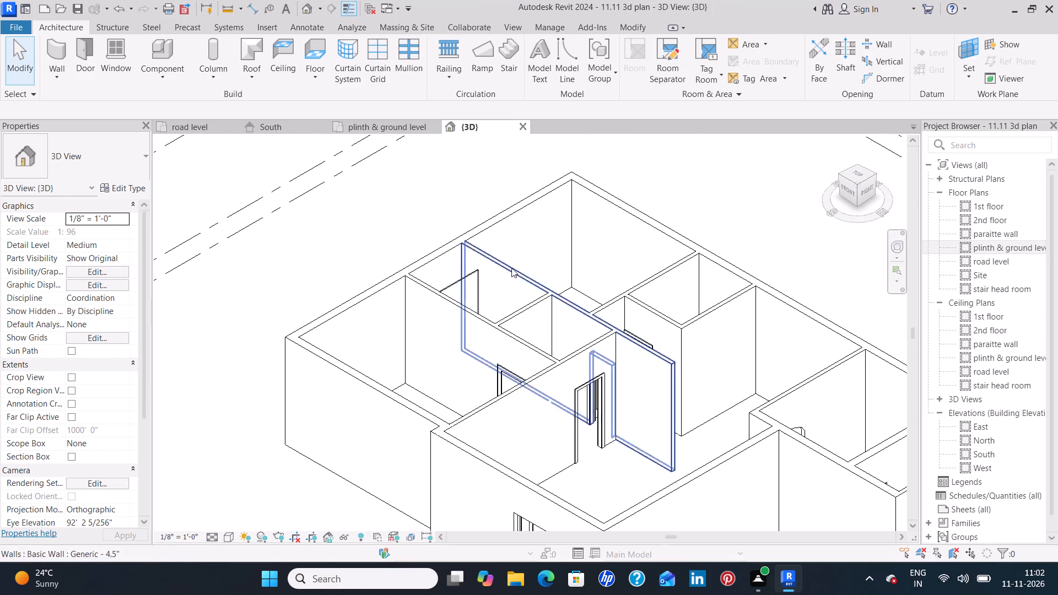
shift+middle_drag(533, 266, 519, 309)
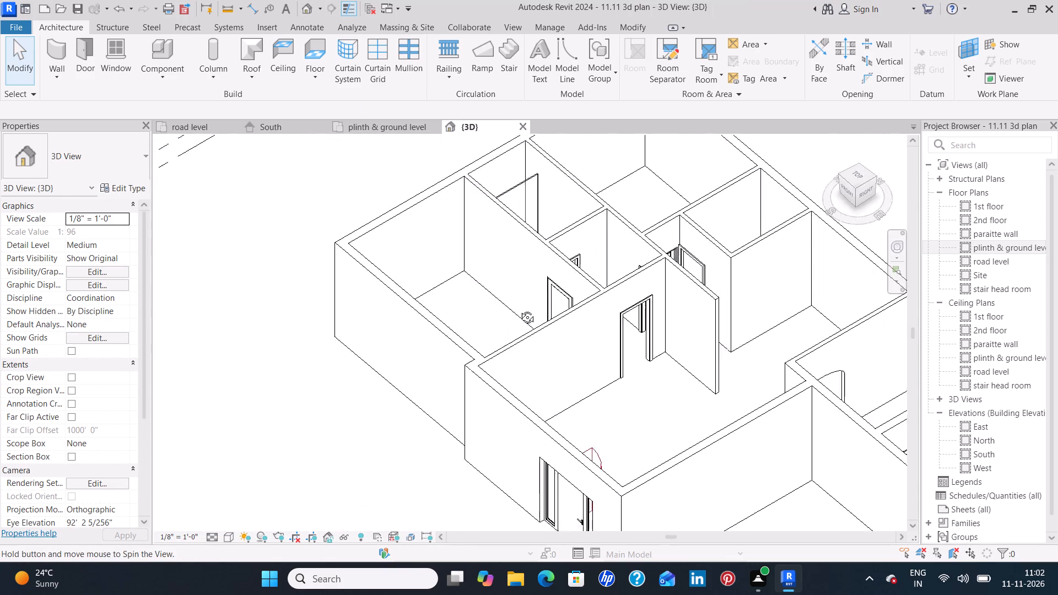
shift+middle_drag(519, 309, 490, 306)
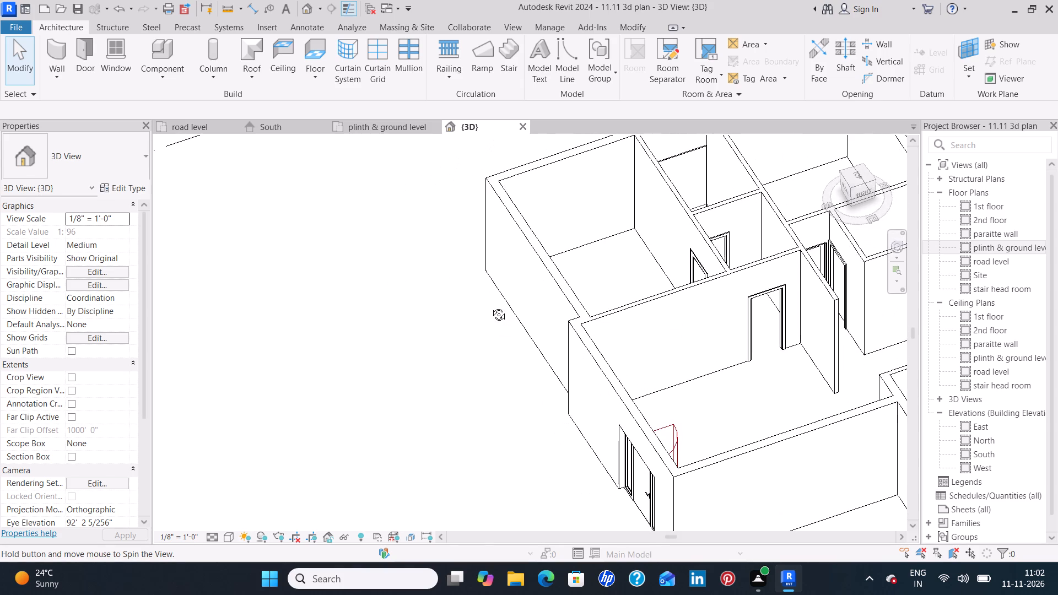
shift+middle_drag(490, 306, 478, 286)
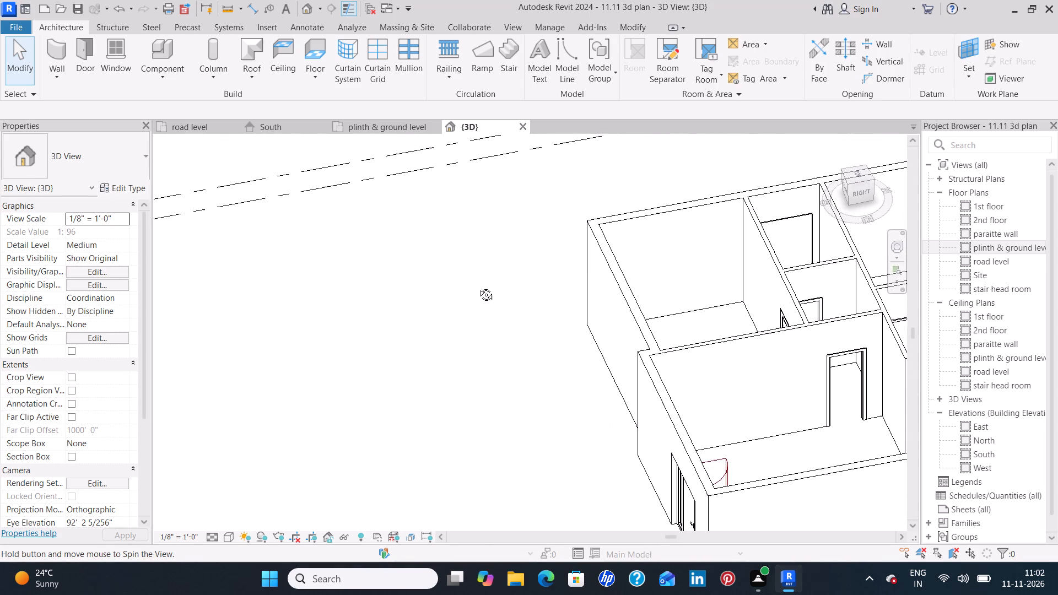
shift+middle_drag(478, 286, 625, 416)
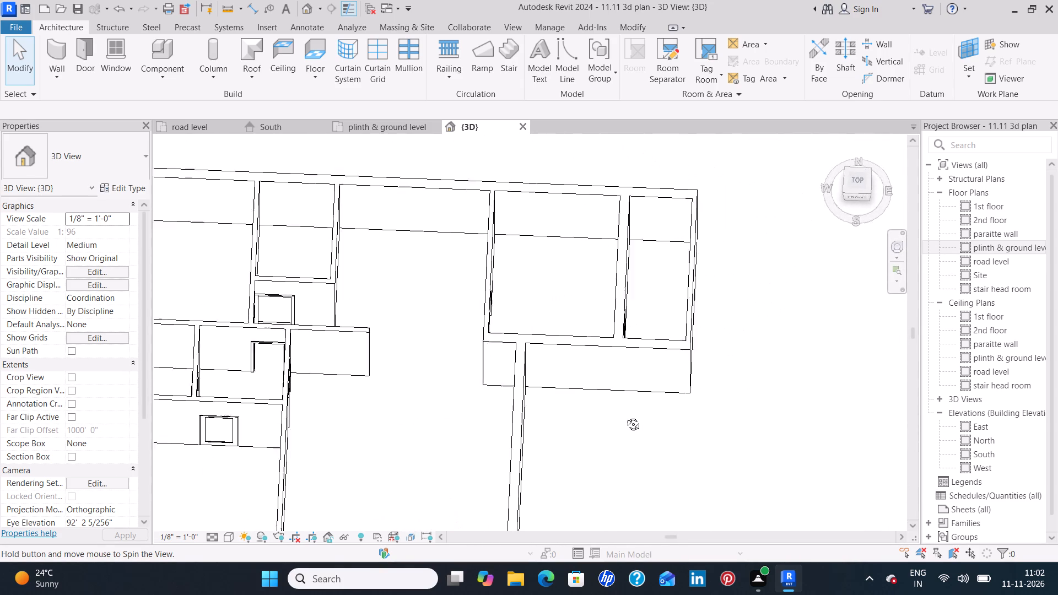
shift+middle_drag(625, 416, 608, 386)
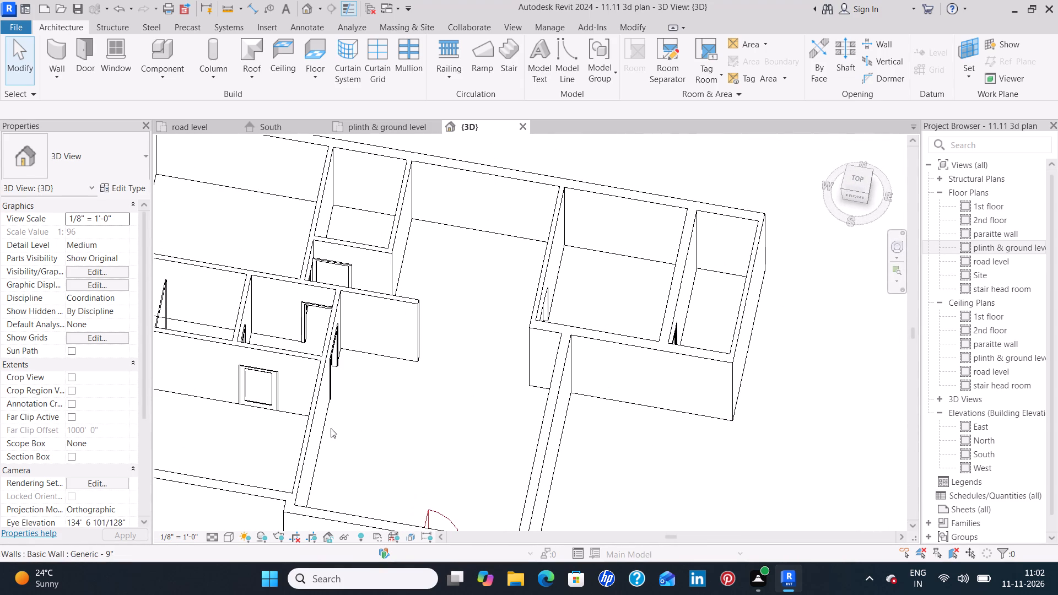
Change the 3D view's visual style from Hidden Line to one that shows coloured, shaded surfaces.
click(226, 534)
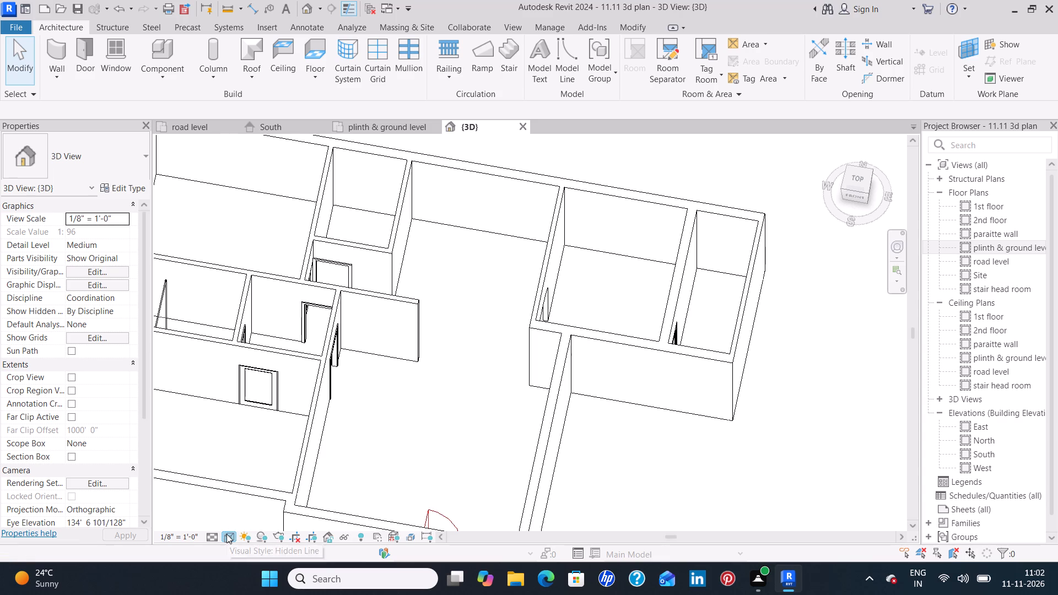
click(277, 521)
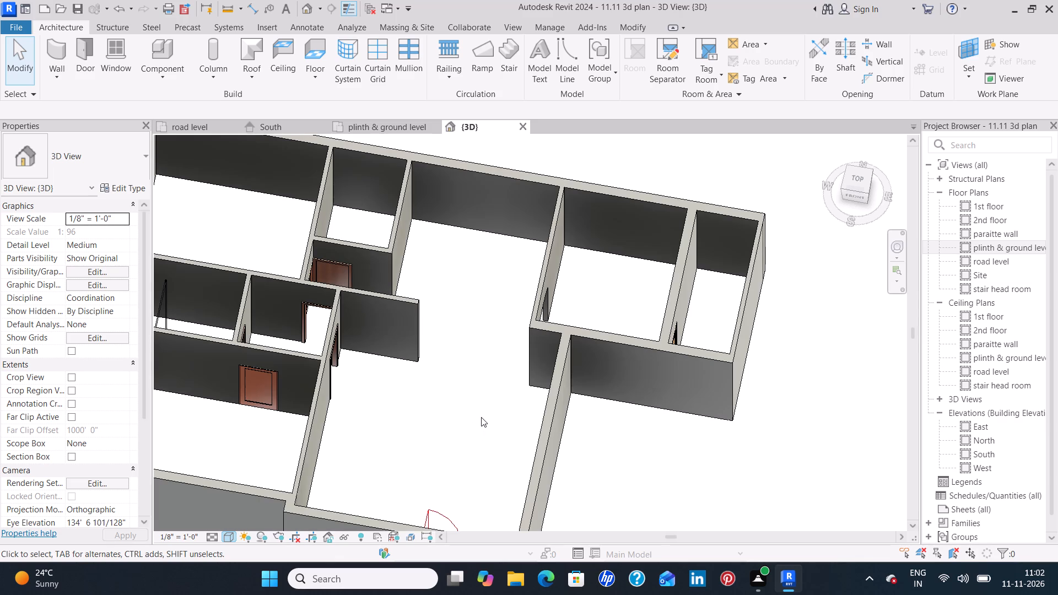
Examine the shaded 3D model from several angles, checking the toilet's curtain wall partition, the doors and the overall house layout.
shift+middle_drag(481, 417, 505, 361)
shift+scroll(465, 418, down, 1)
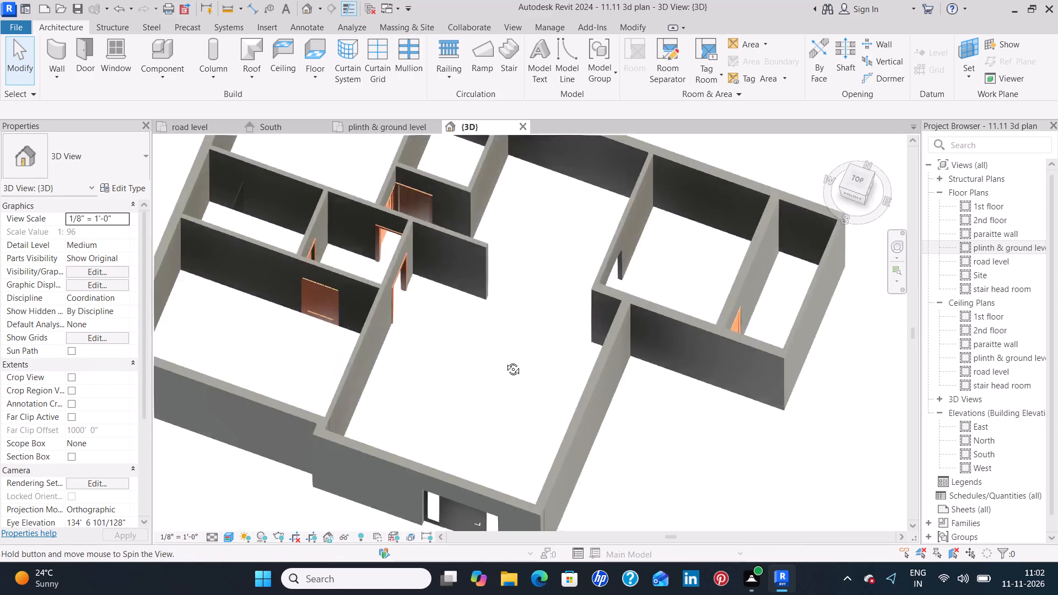
shift+middle_drag(505, 361, 401, 411)
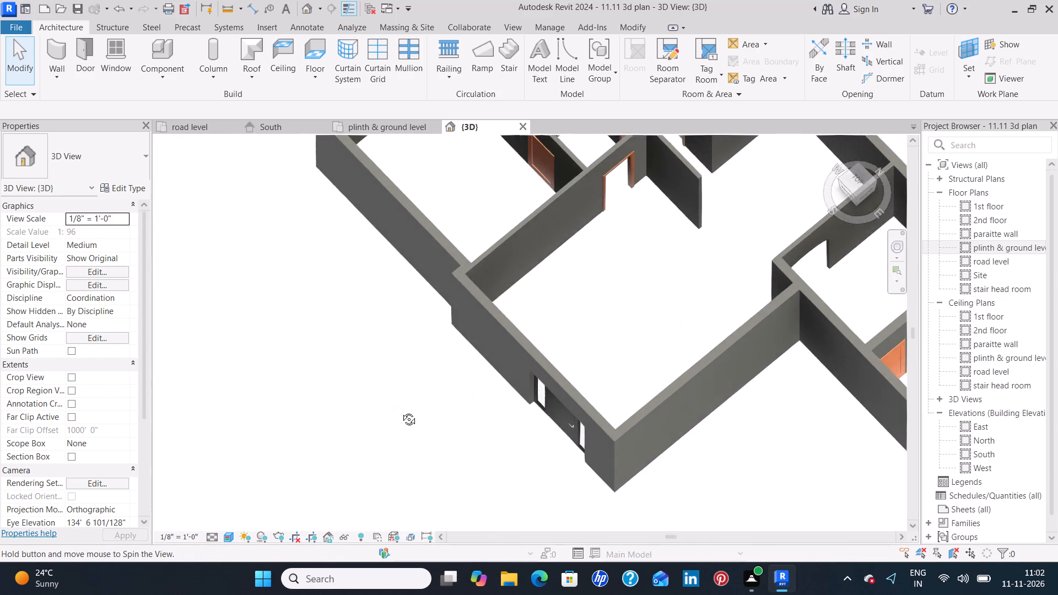
shift+middle_drag(401, 411, 386, 332)
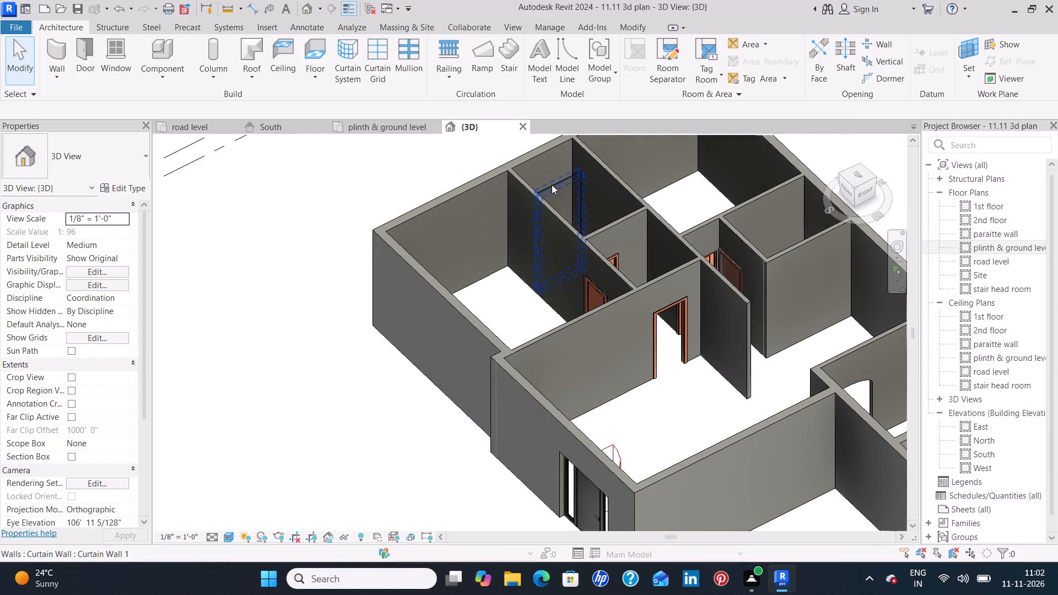
scroll(554, 186, up, 7)
scroll(553, 187, down, 2)
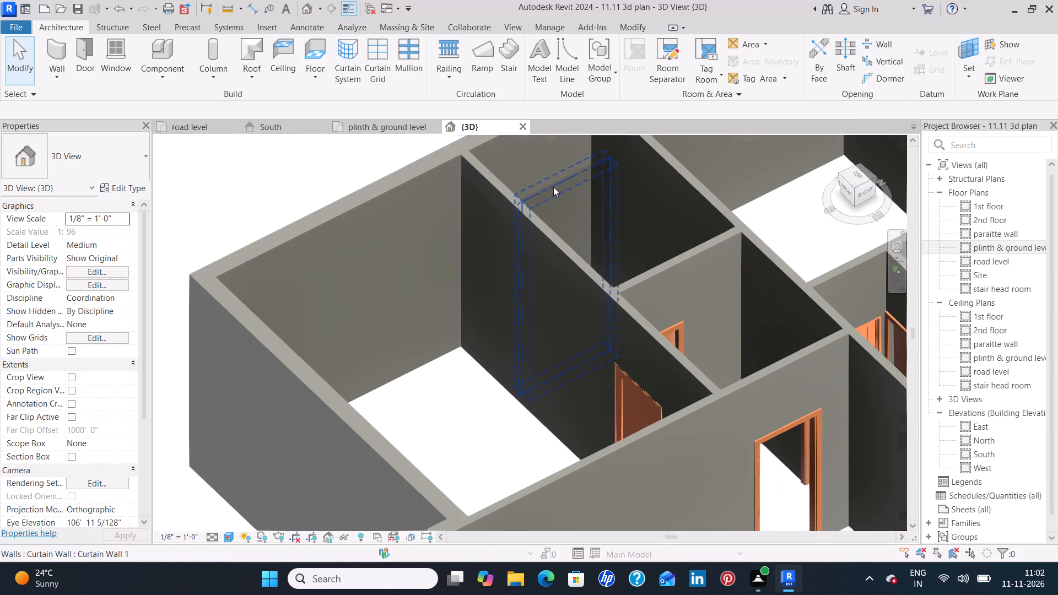
click(421, 415)
scroll(422, 415, down, 5)
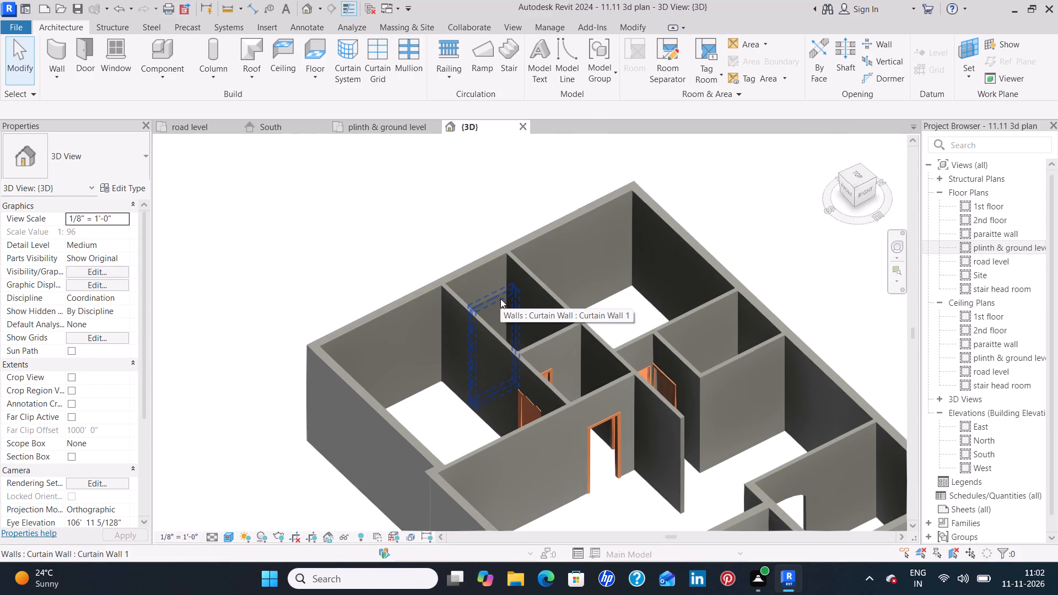
scroll(500, 299, down, 5)
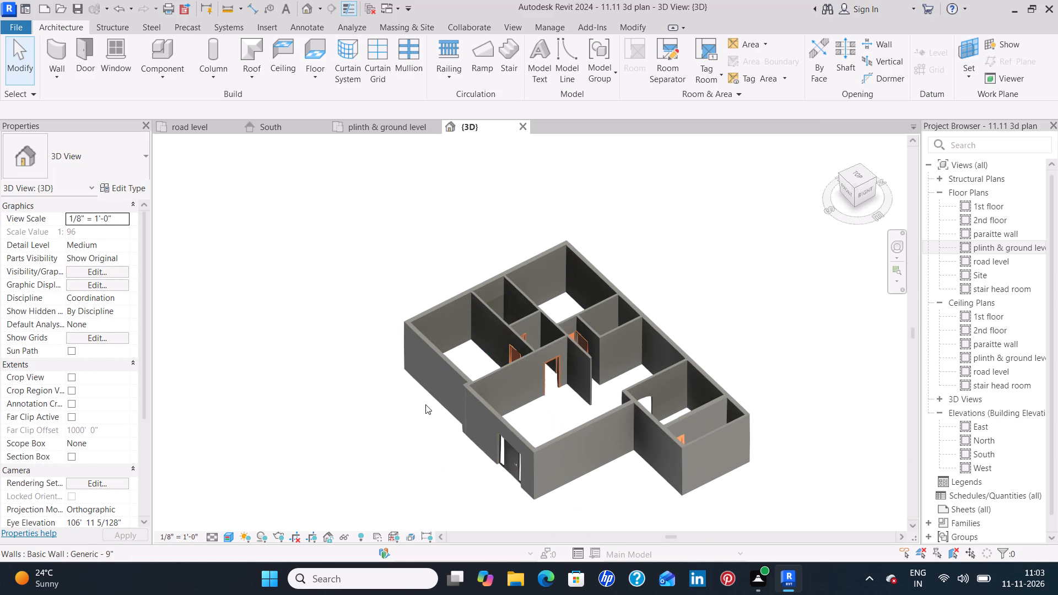
scroll(425, 404, down, 1)
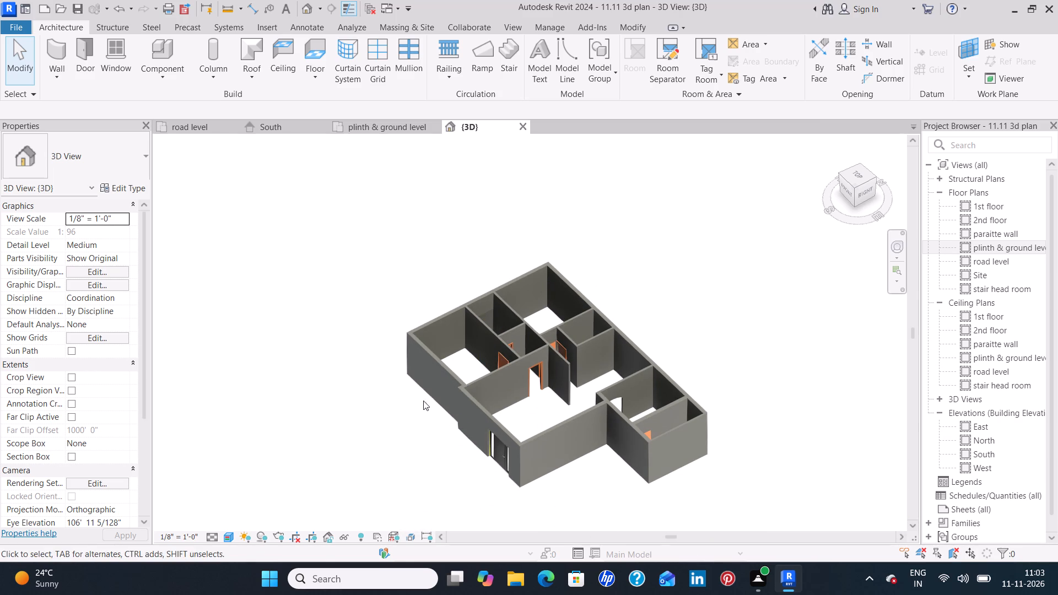
In the plinth & ground level plan, split the north exterior wall at the narrow east room's west wall, 5' 4 1/2" from the east end.
click(379, 125)
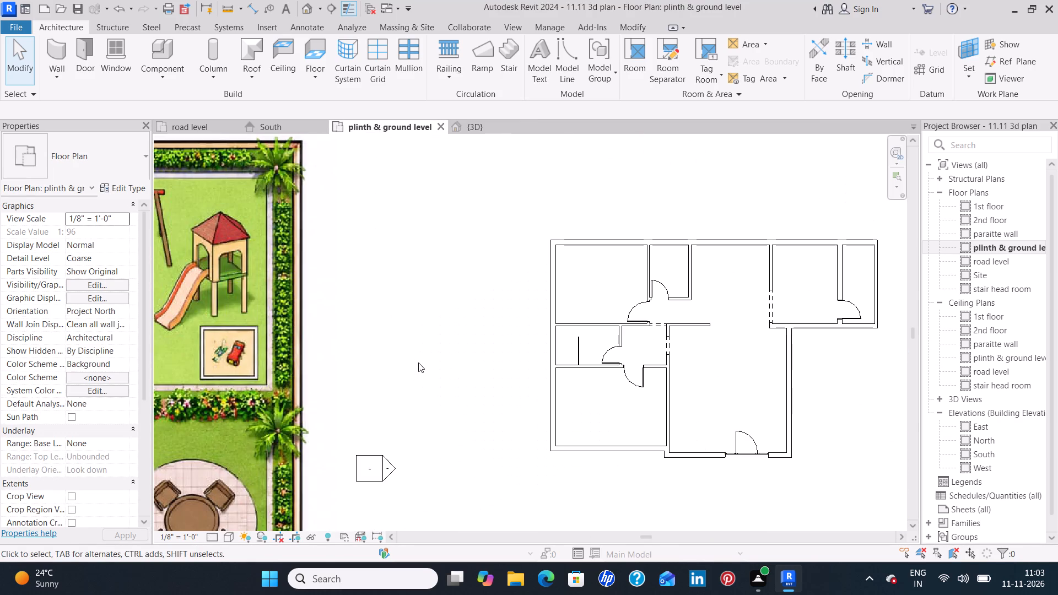
scroll(493, 358, down, 2)
middle_drag(700, 379, 663, 392)
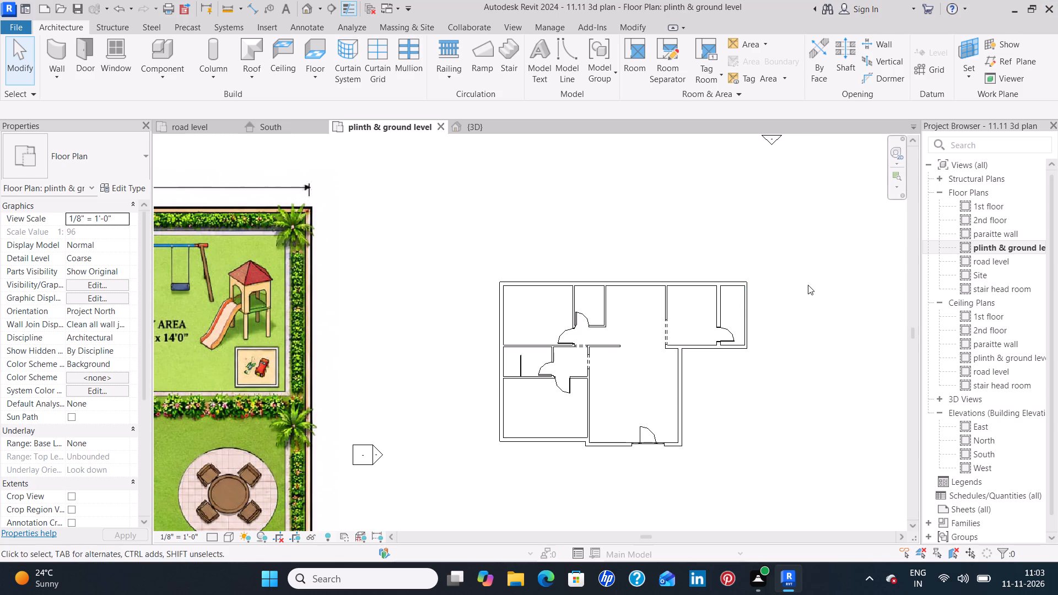
middle_drag(814, 297, 770, 282)
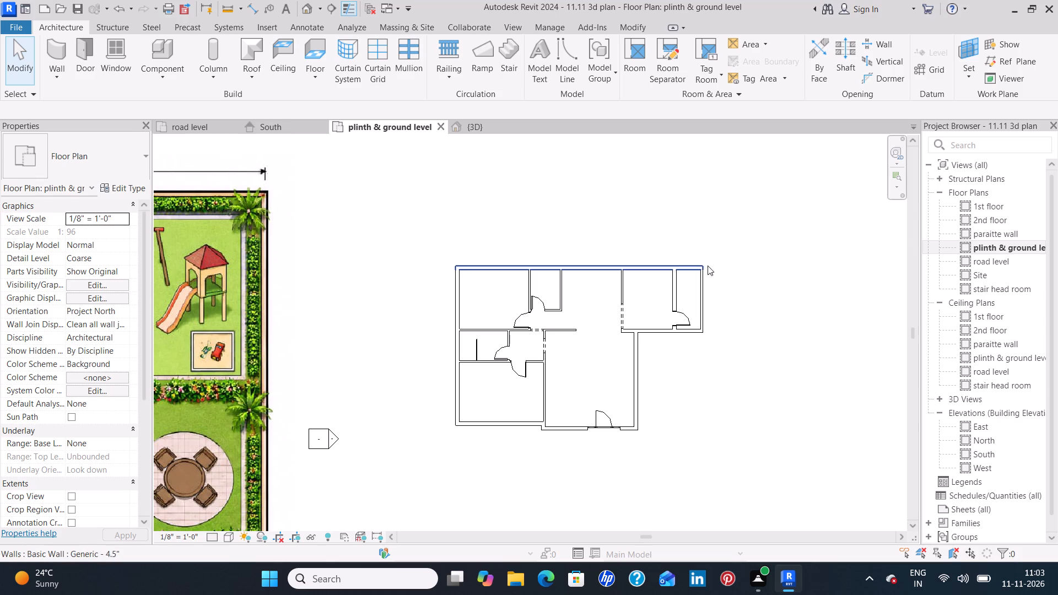
scroll(681, 265, up, 9)
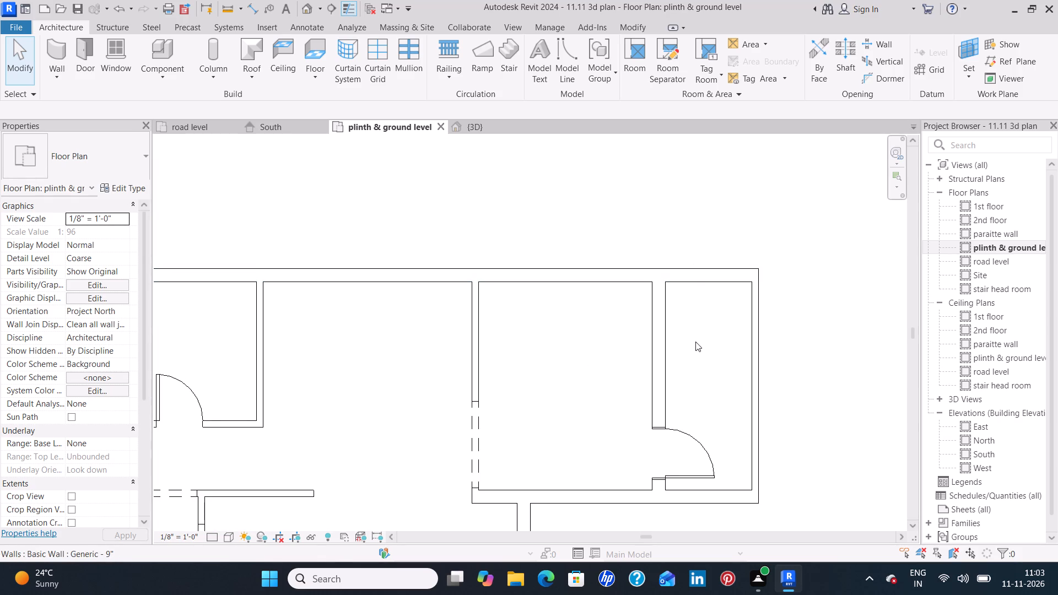
middle_drag(692, 342, 639, 295)
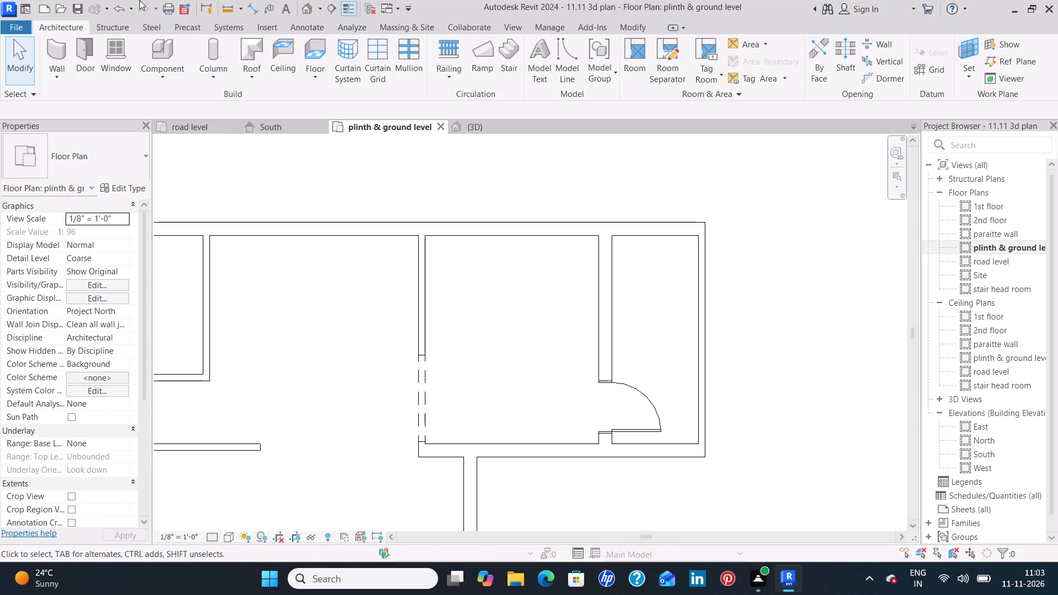
click(633, 30)
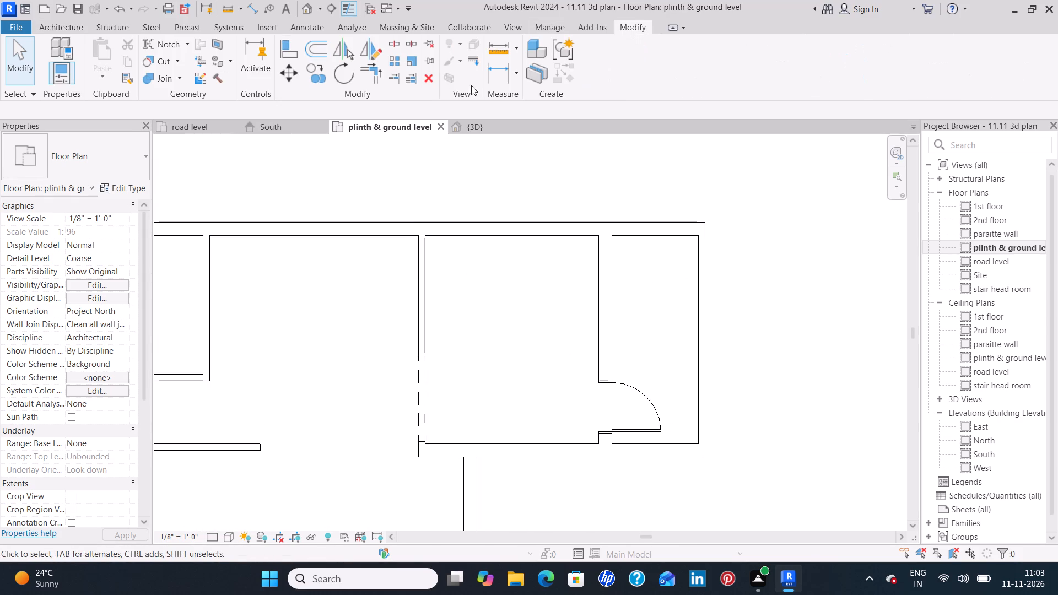
click(393, 41)
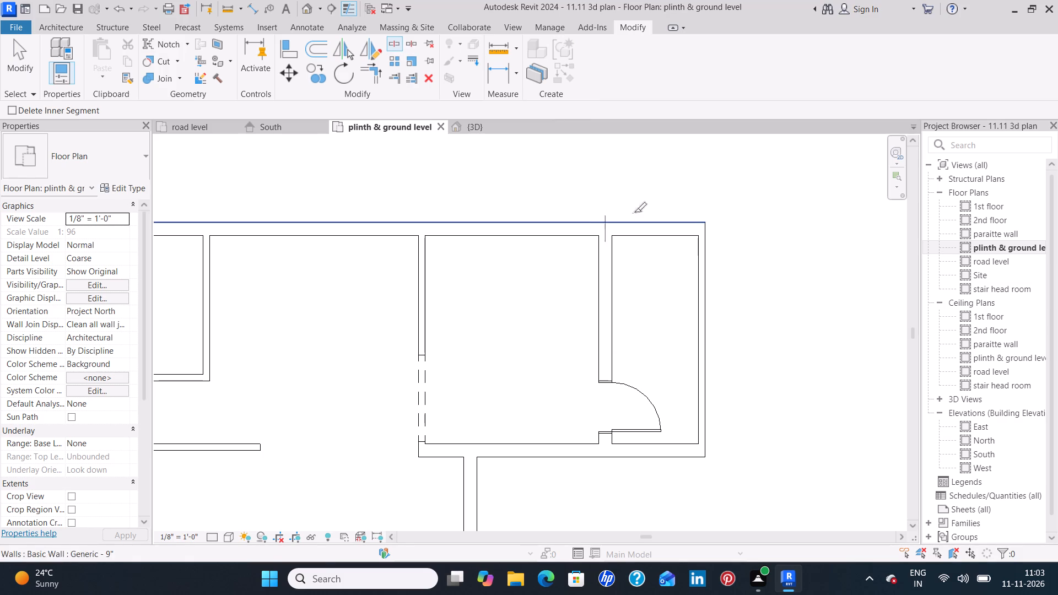
scroll(611, 225, up, 5)
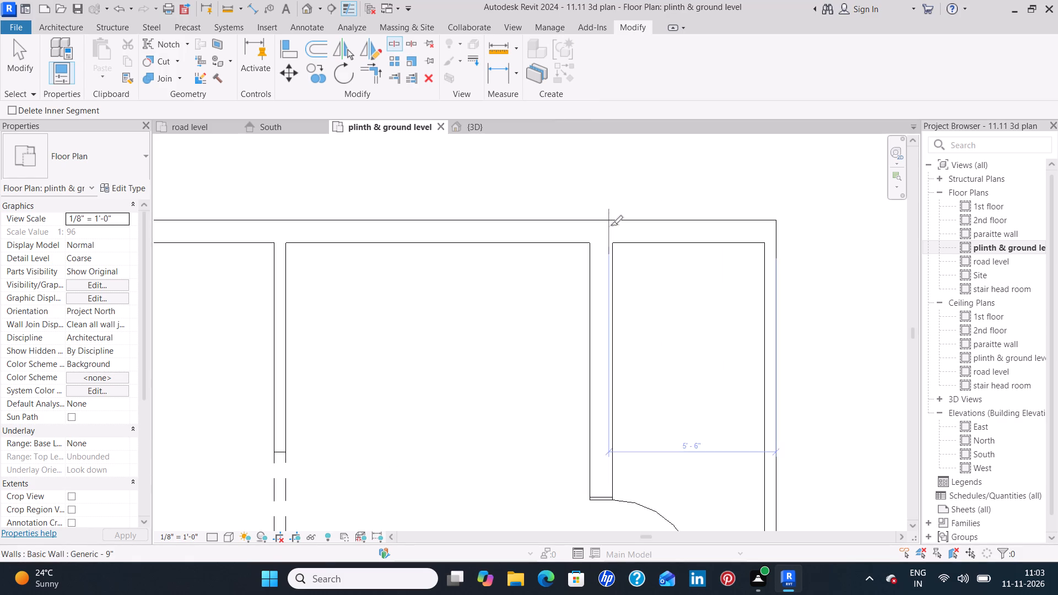
scroll(611, 225, up, 4)
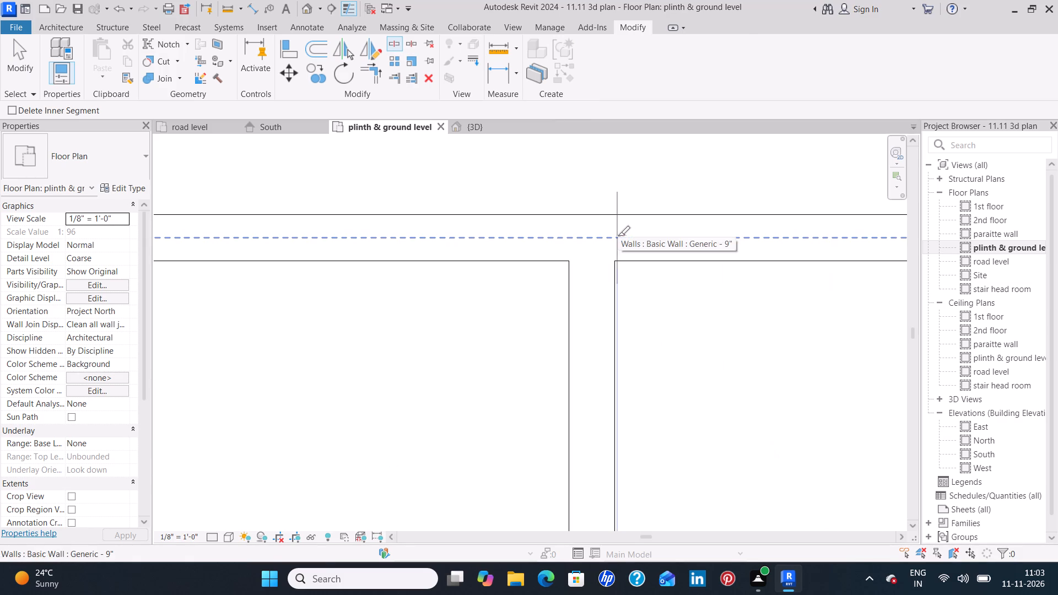
scroll(616, 236, up, 8)
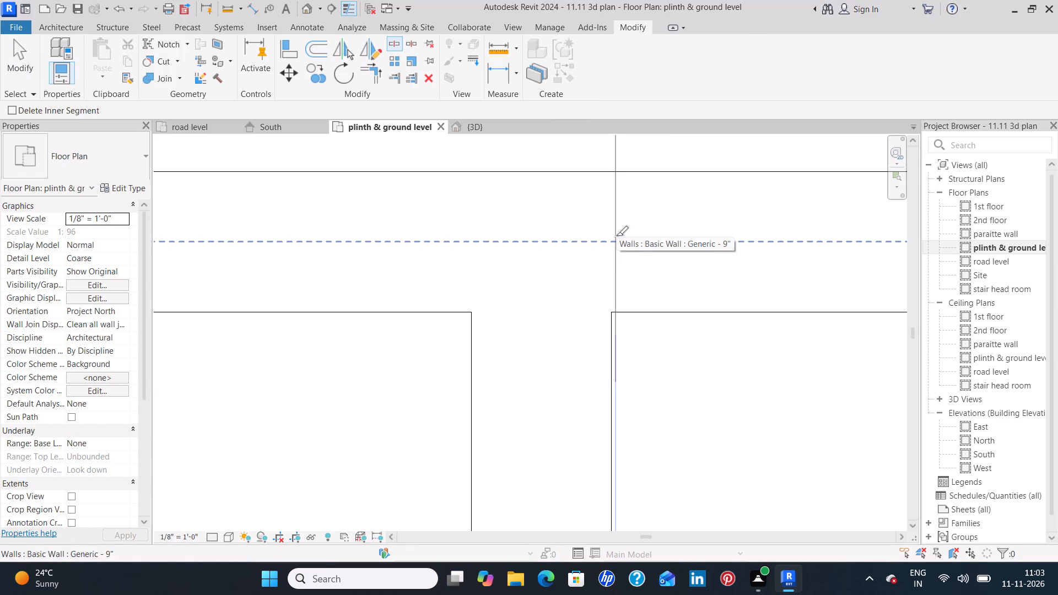
click(611, 236)
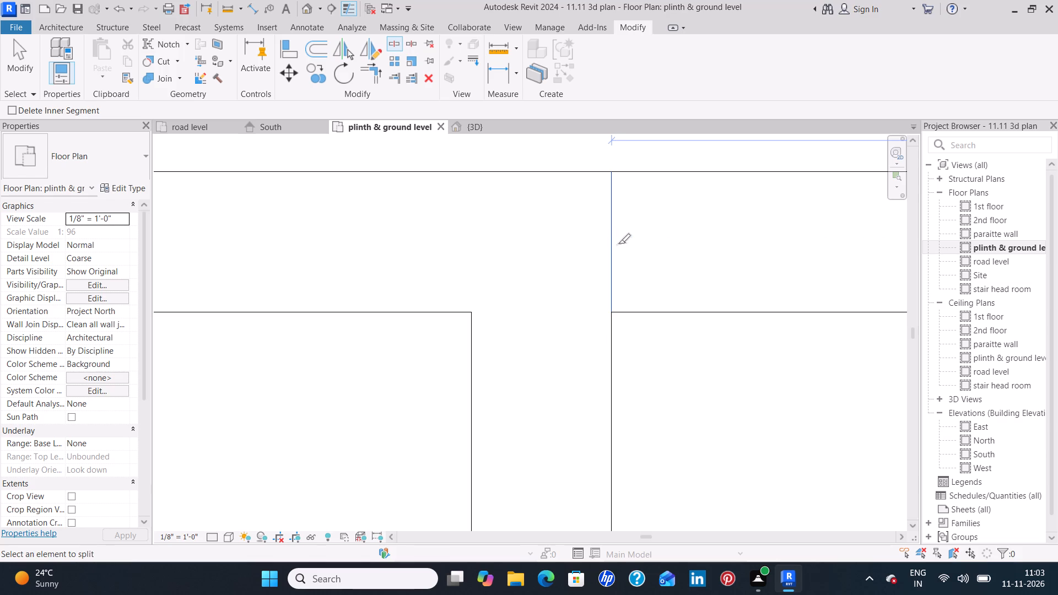
Split the narrow east room's south exterior wall in line with the east face of its door wall, and finish splitting.
scroll(625, 255, down, 5)
scroll(623, 300, down, 14)
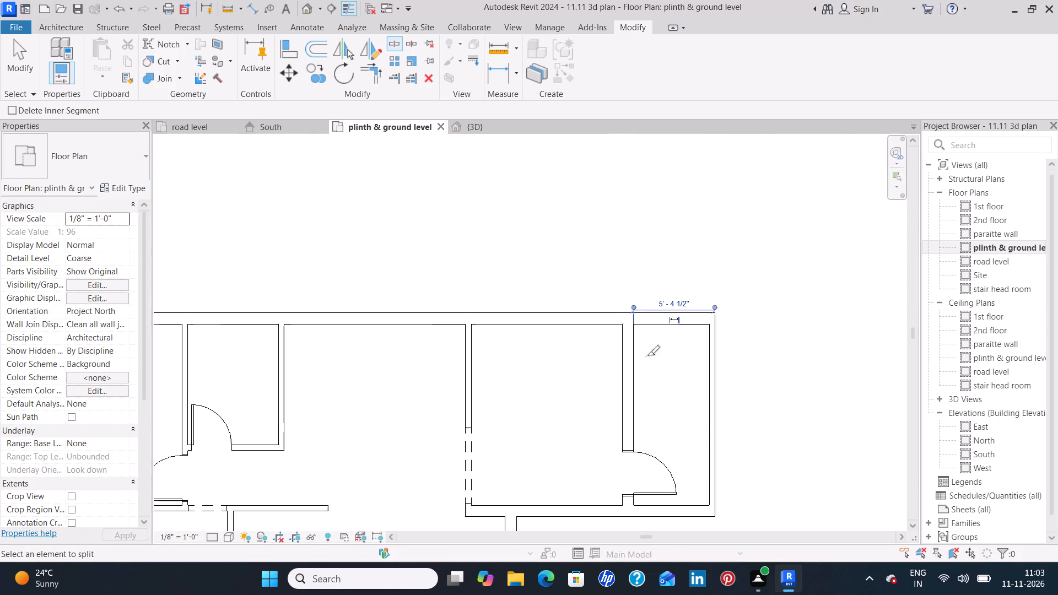
scroll(647, 355, down, 2)
scroll(640, 458, up, 4)
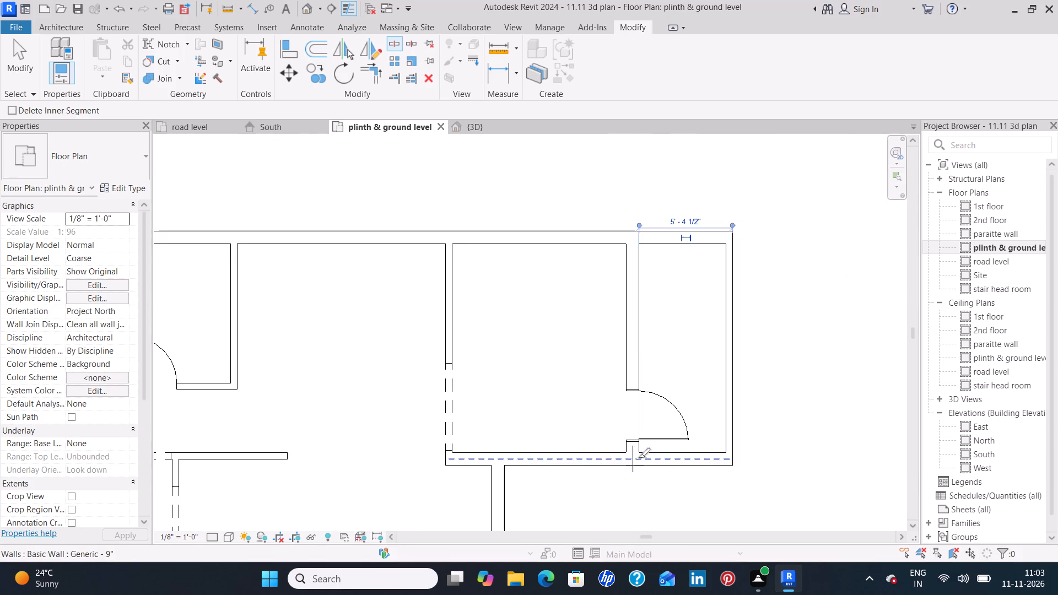
scroll(638, 458, up, 13)
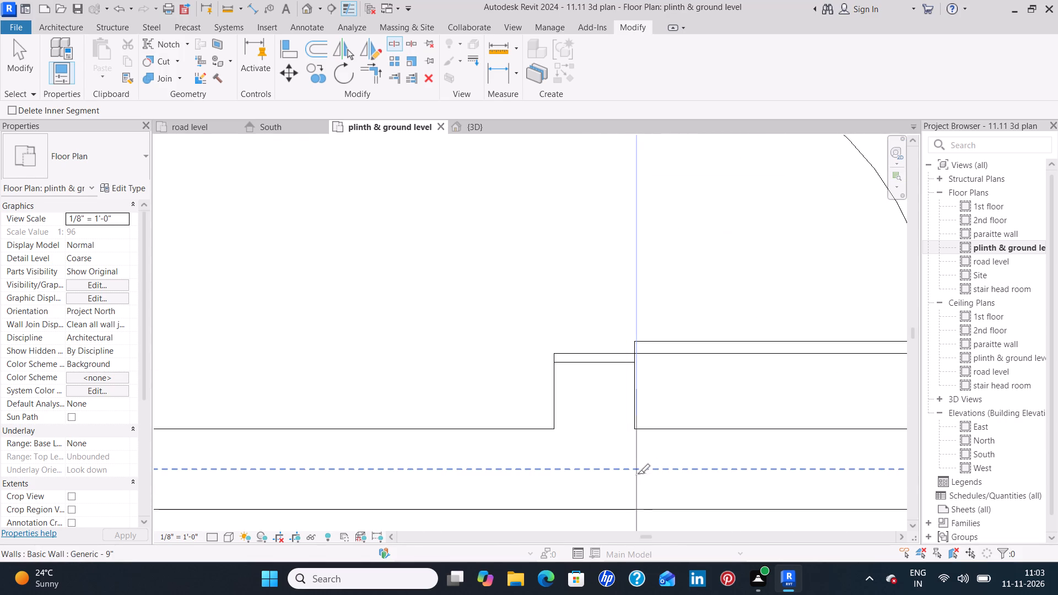
scroll(635, 475, up, 4)
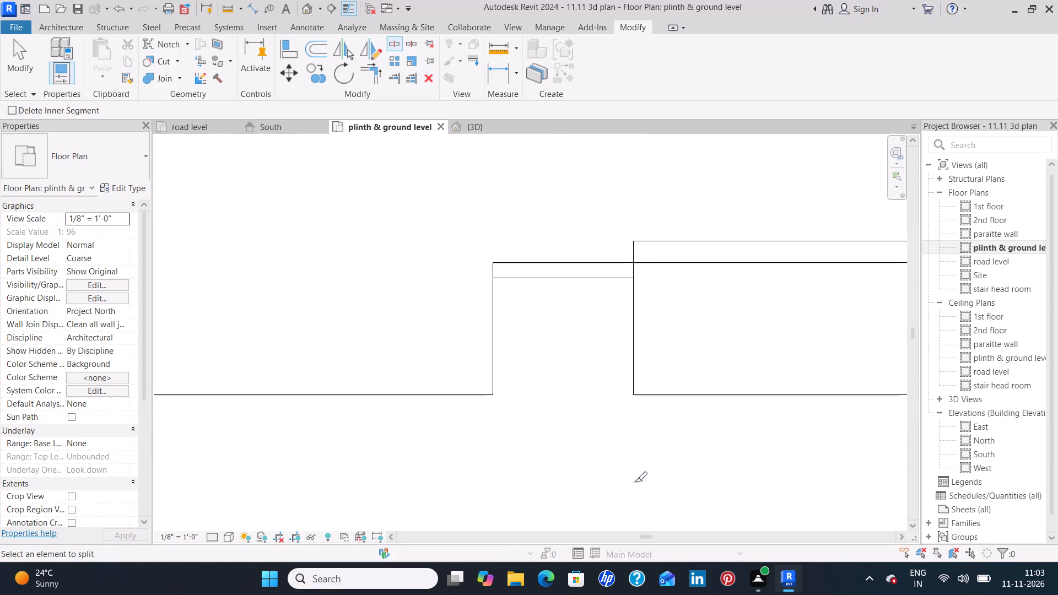
middle_drag(636, 477, 632, 403)
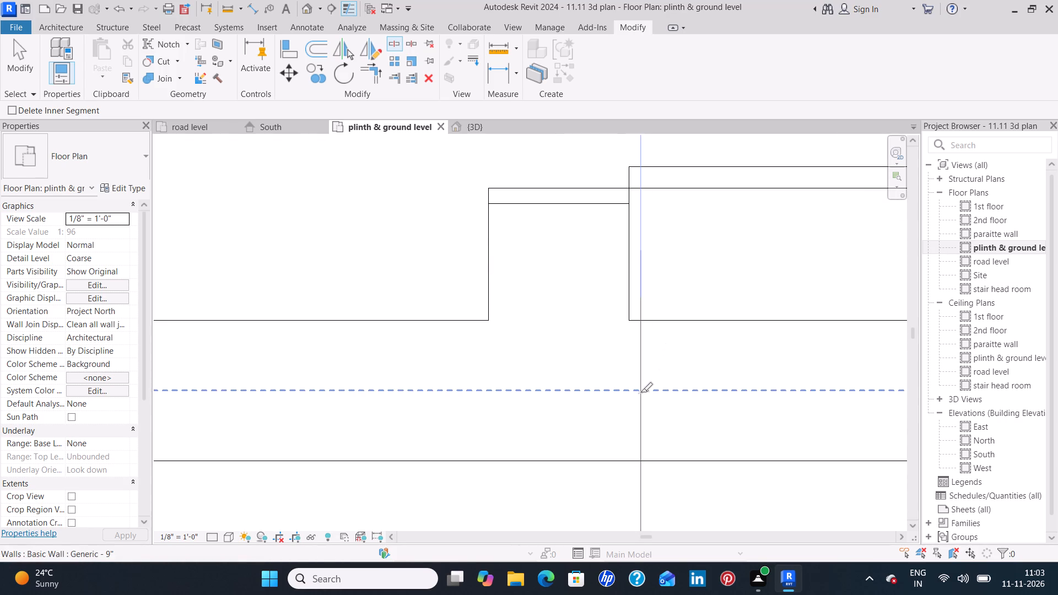
click(628, 390)
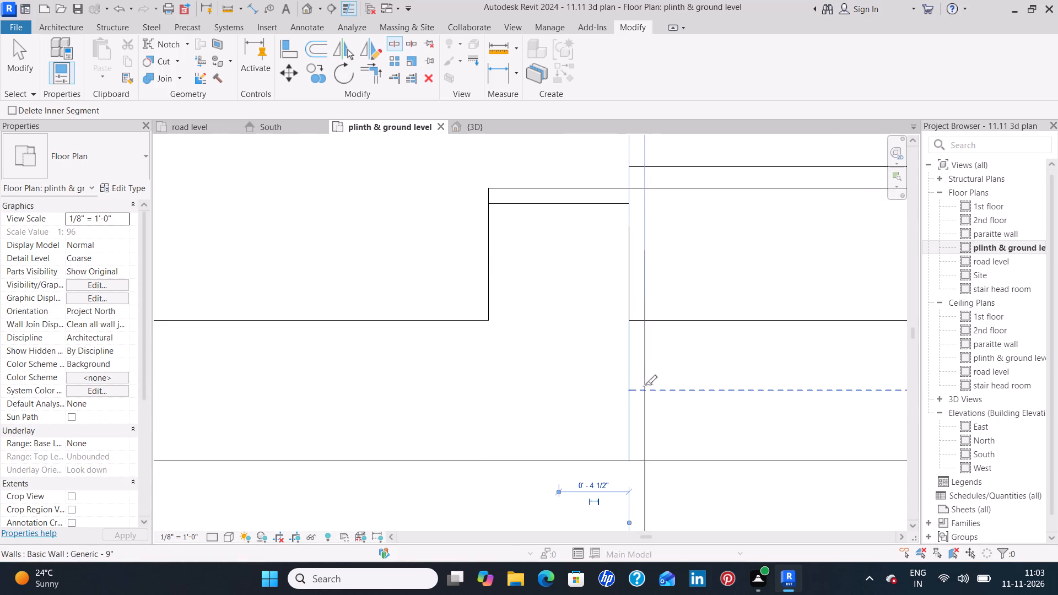
key(Escape)
key(Escape)
scroll(644, 383, down, 4)
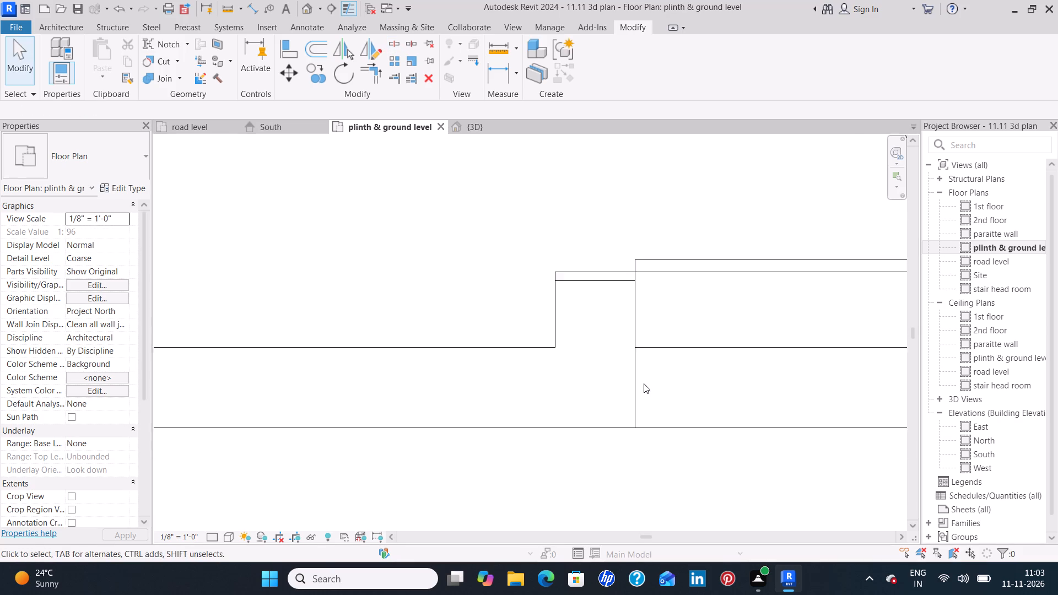
Examine the split north wall of the narrow east room and compare the overall house plan with the reference layout.
scroll(644, 383, down, 11)
scroll(752, 269, down, 4)
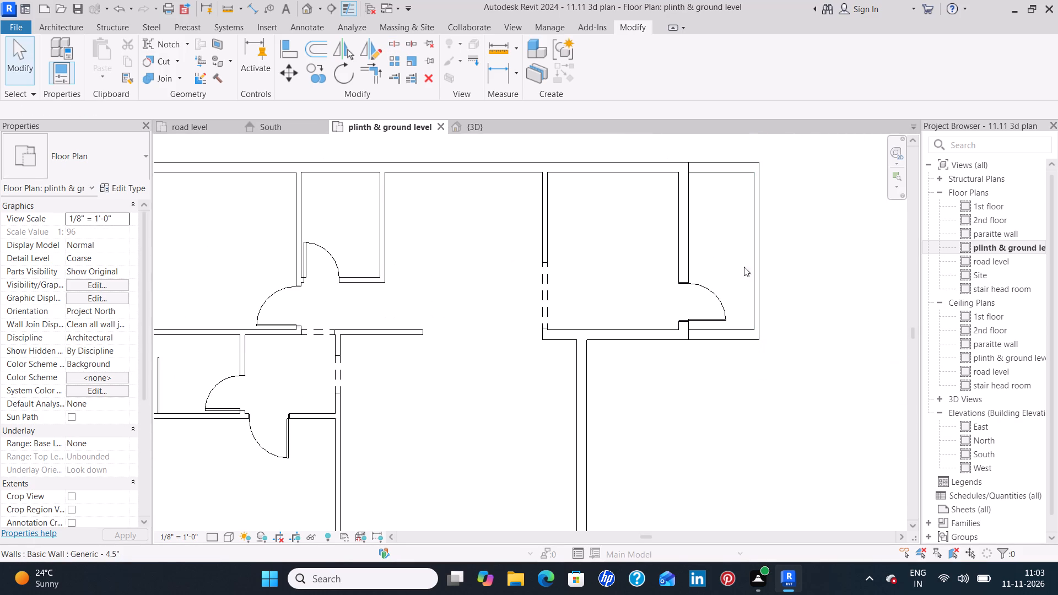
middle_drag(716, 278, 634, 319)
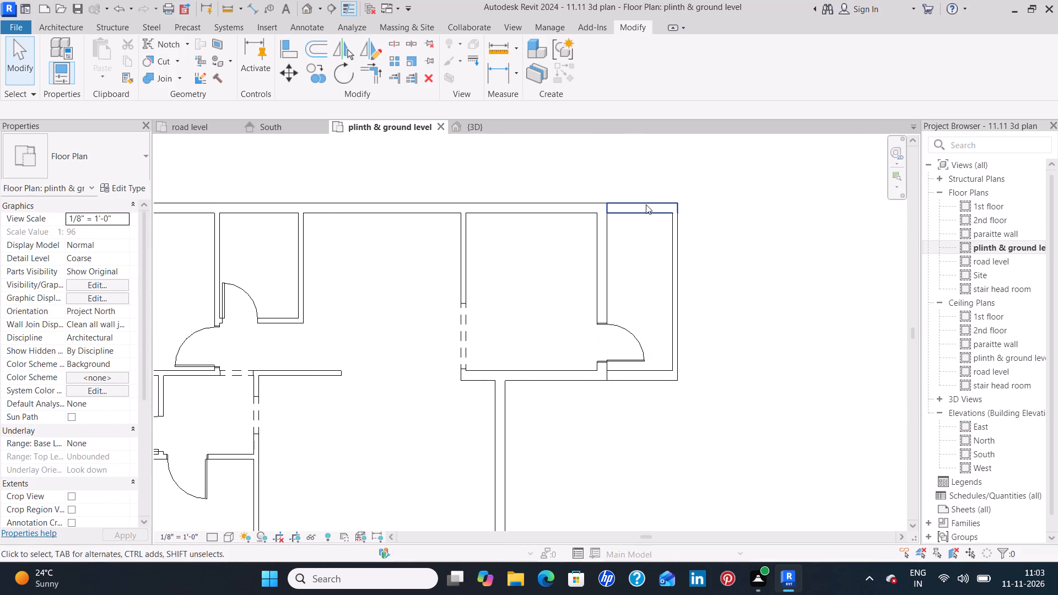
click(646, 204)
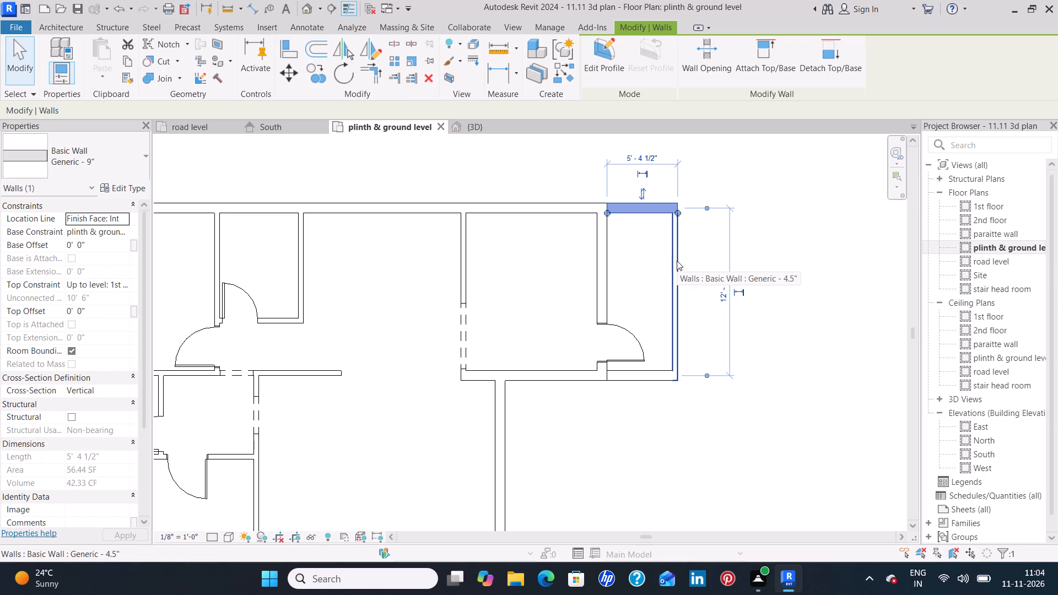
key(Escape)
scroll(689, 256, down, 8)
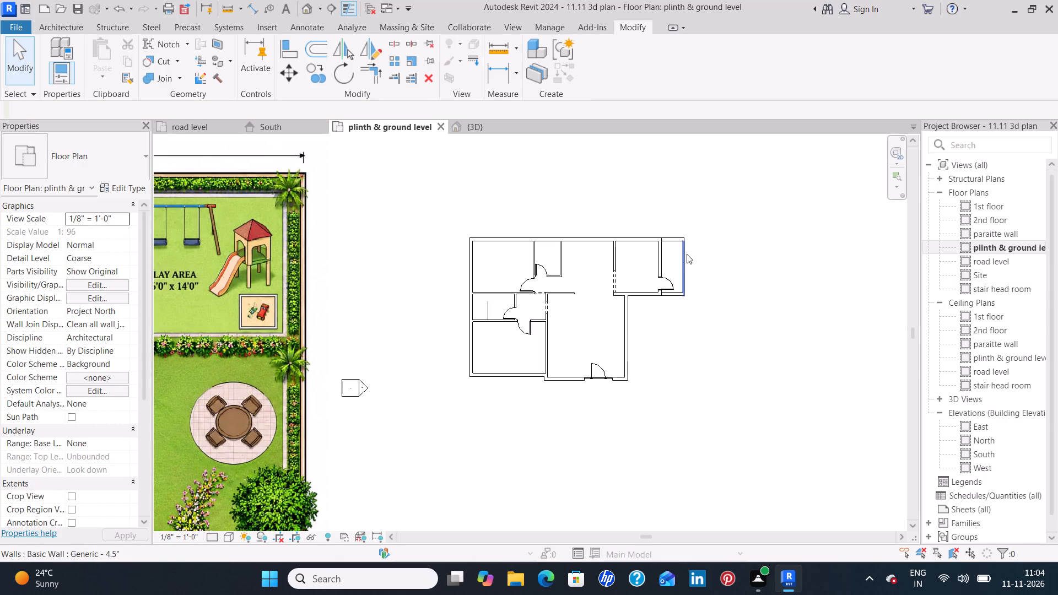
middle_drag(663, 397, 668, 385)
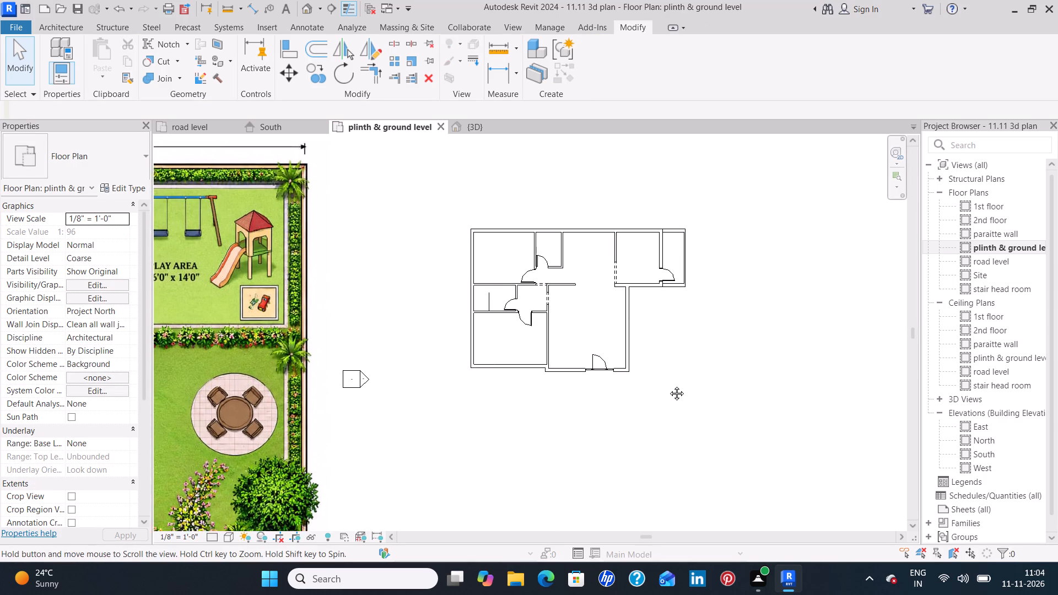
middle_drag(668, 385, 756, 344)
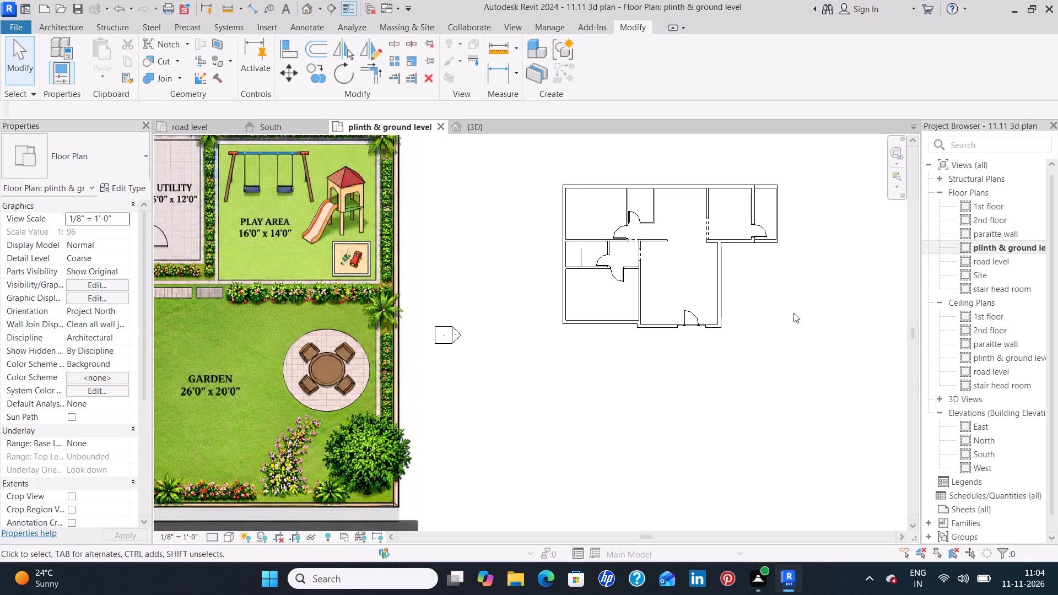
middle_drag(672, 261, 727, 294)
scroll(725, 297, down, 1)
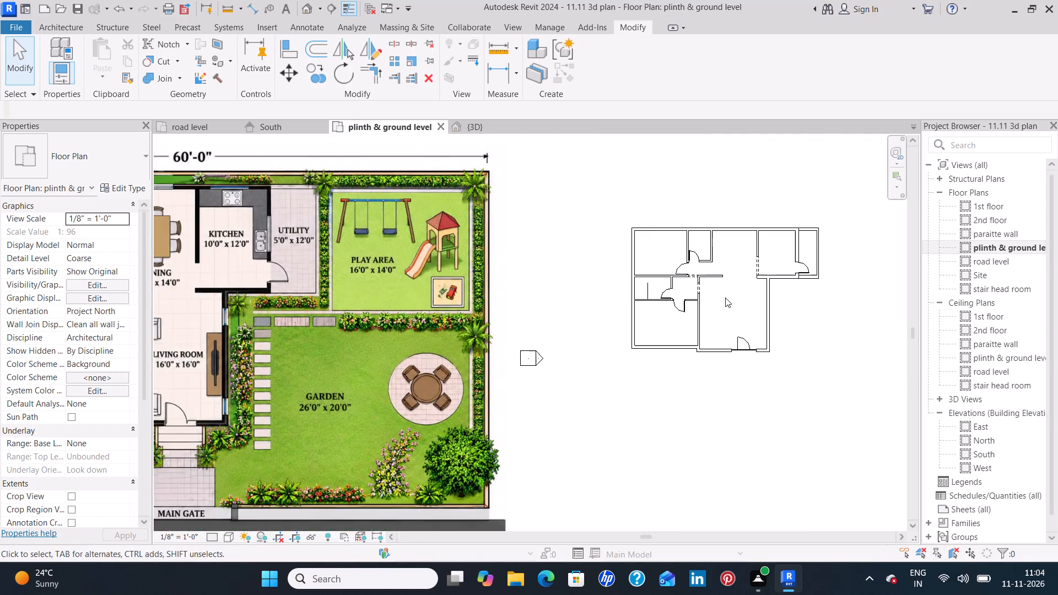
scroll(725, 297, down, 4)
scroll(724, 297, up, 1)
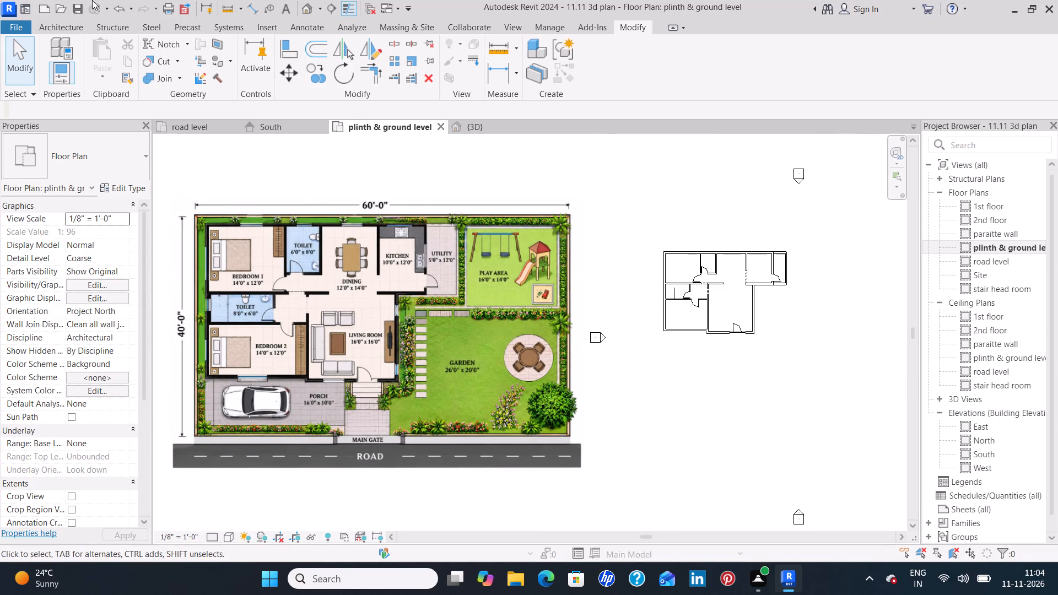
Start placing a window and load the Window-Bay-Casement-10_Degree_Angle family from the US library's Windows folder.
click(52, 24)
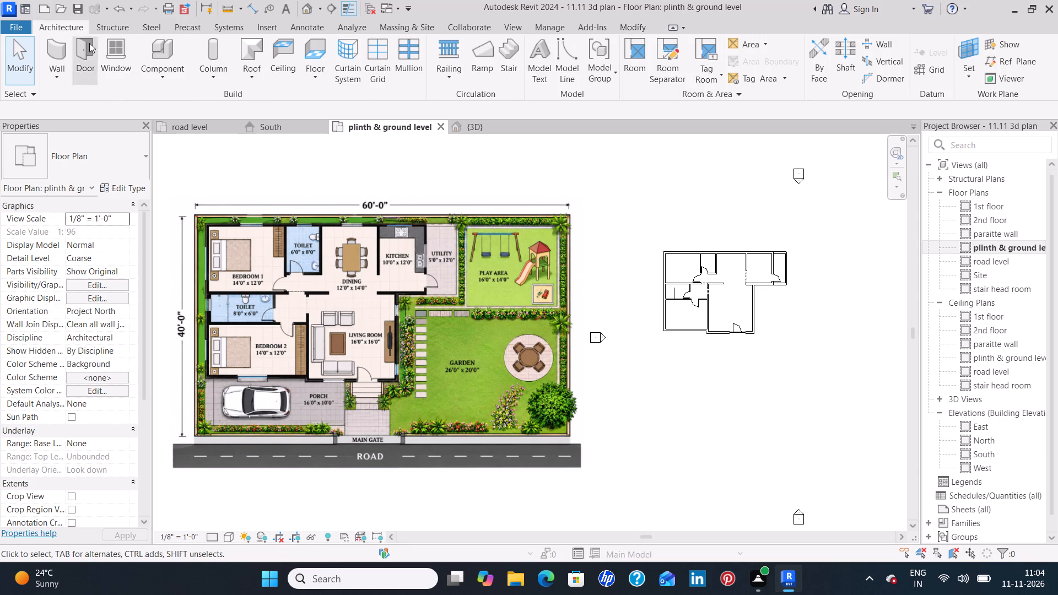
click(116, 48)
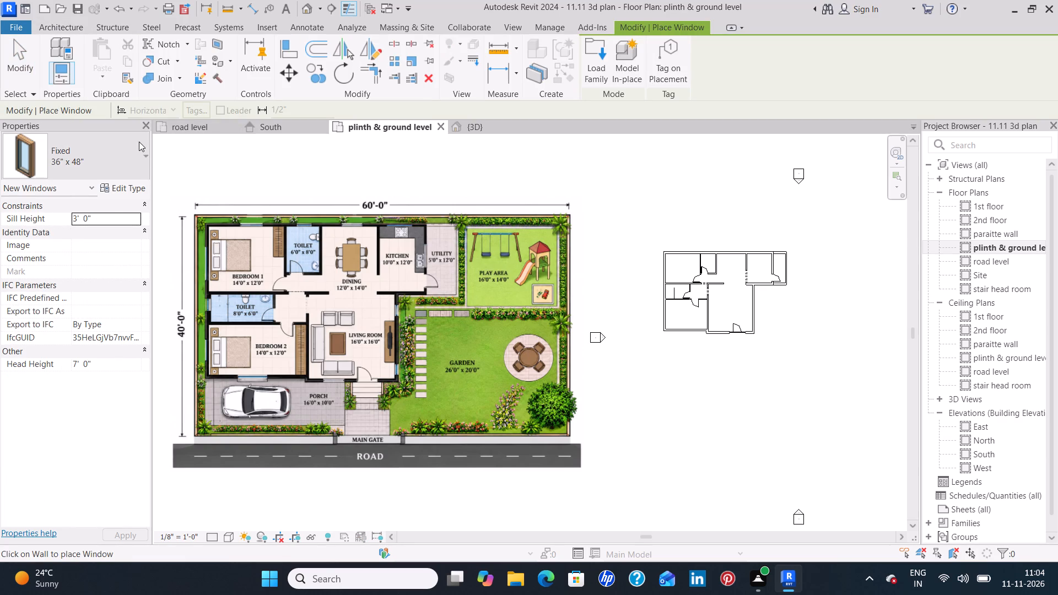
click(595, 64)
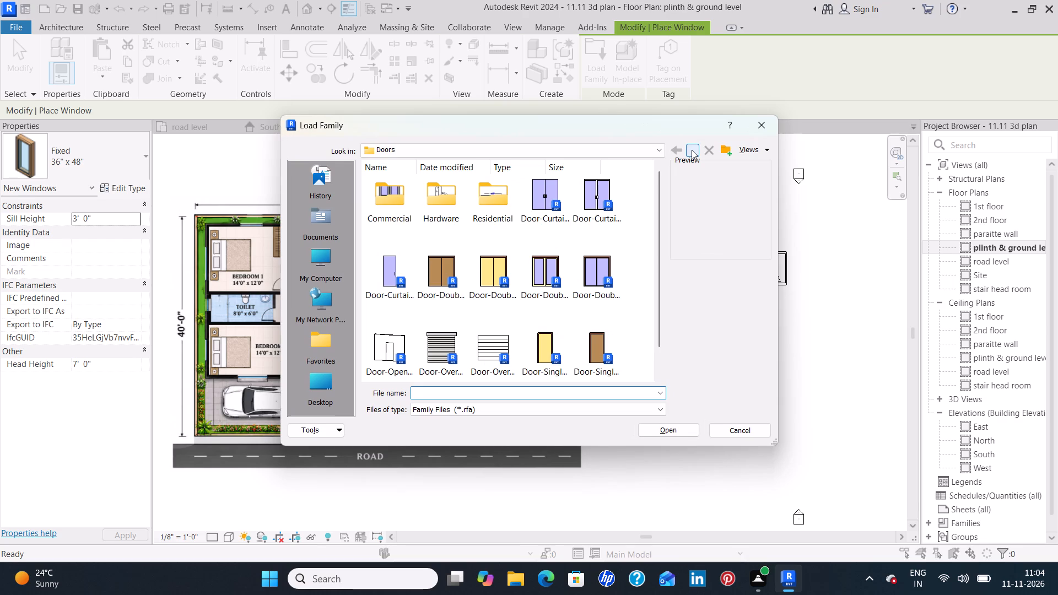
click(692, 150)
scroll(573, 241, down, 7)
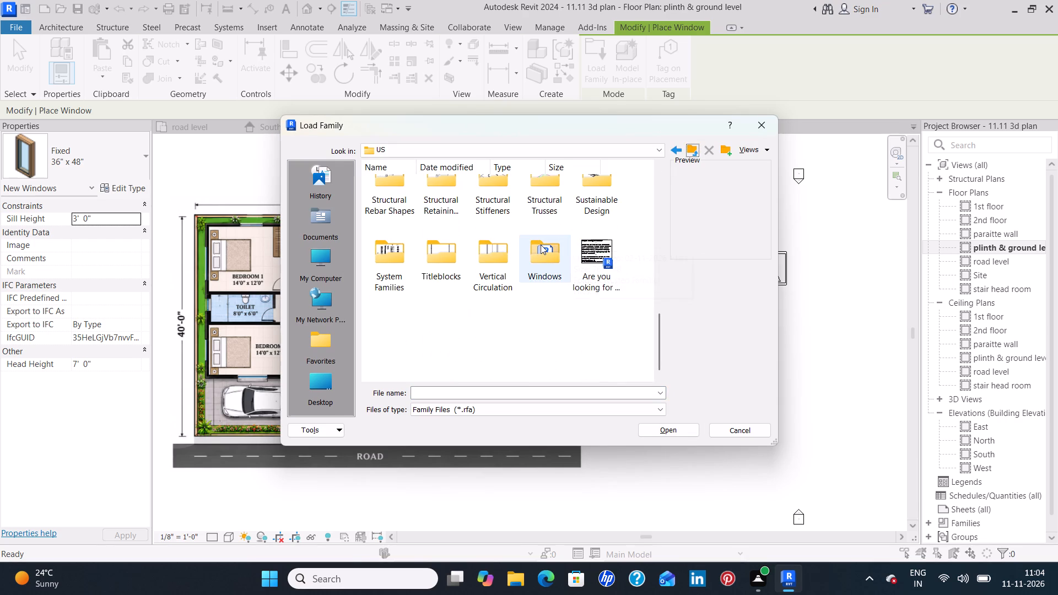
double_click(541, 245)
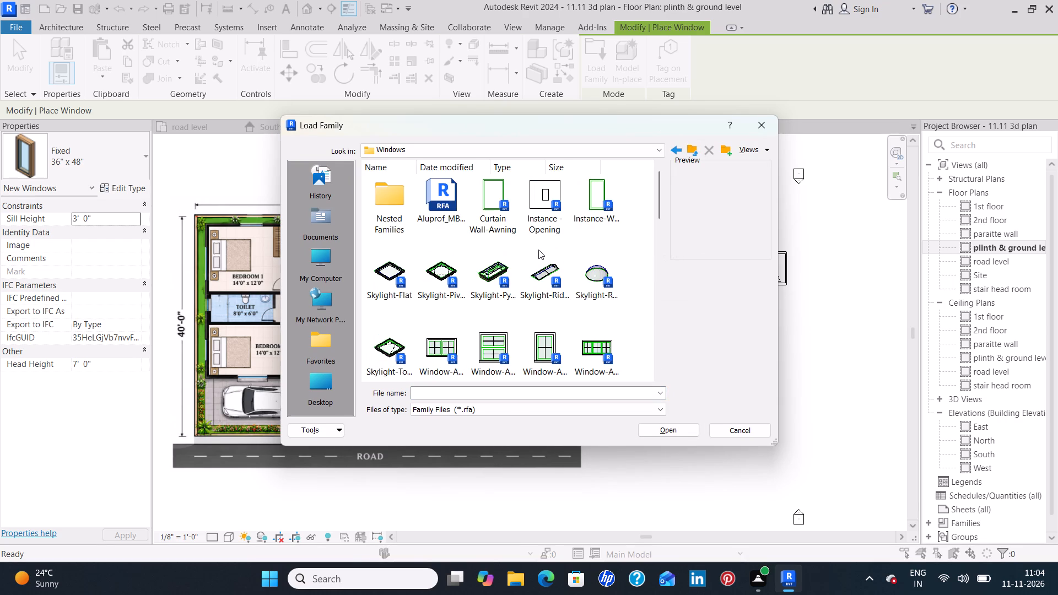
scroll(538, 250, down, 2)
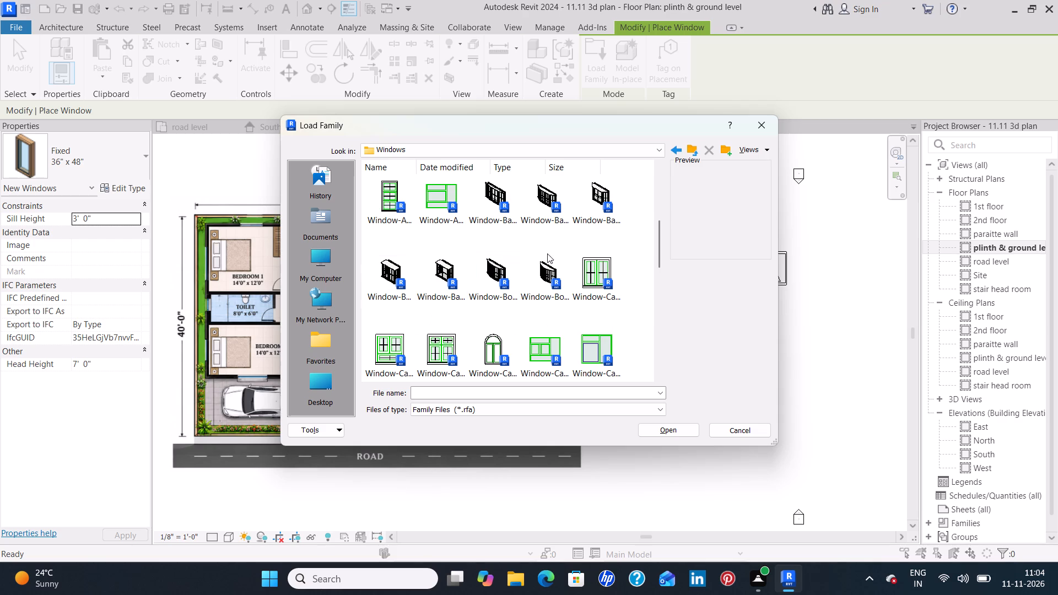
click(498, 200)
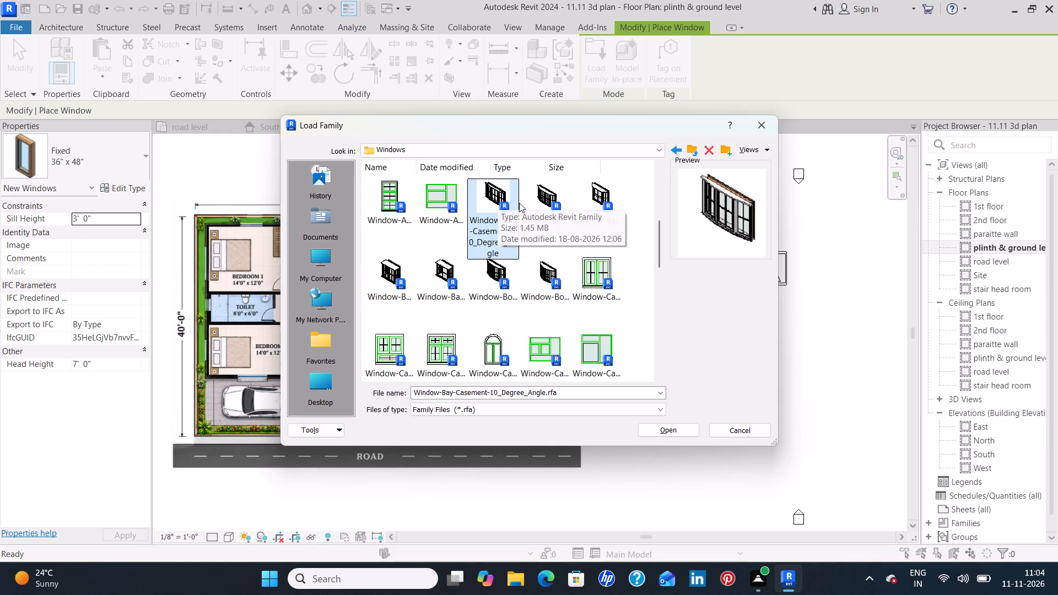
click(538, 199)
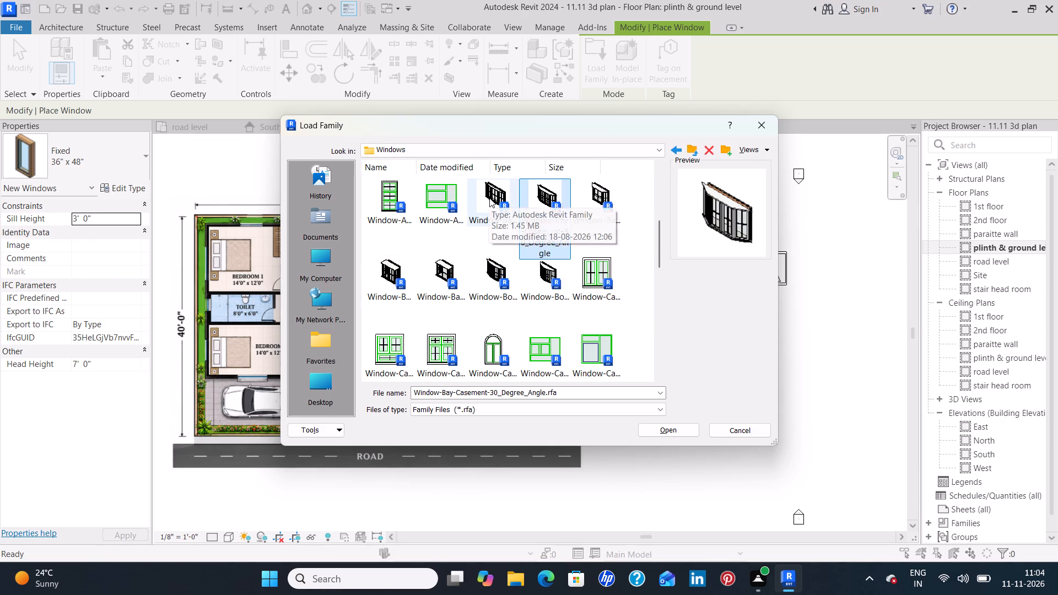
click(489, 198)
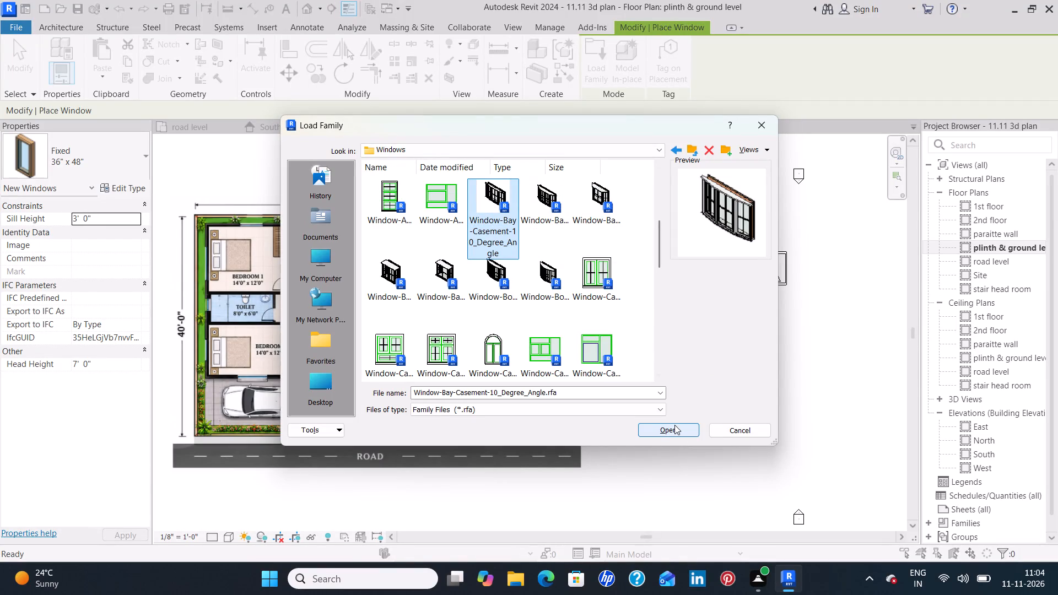
click(674, 425)
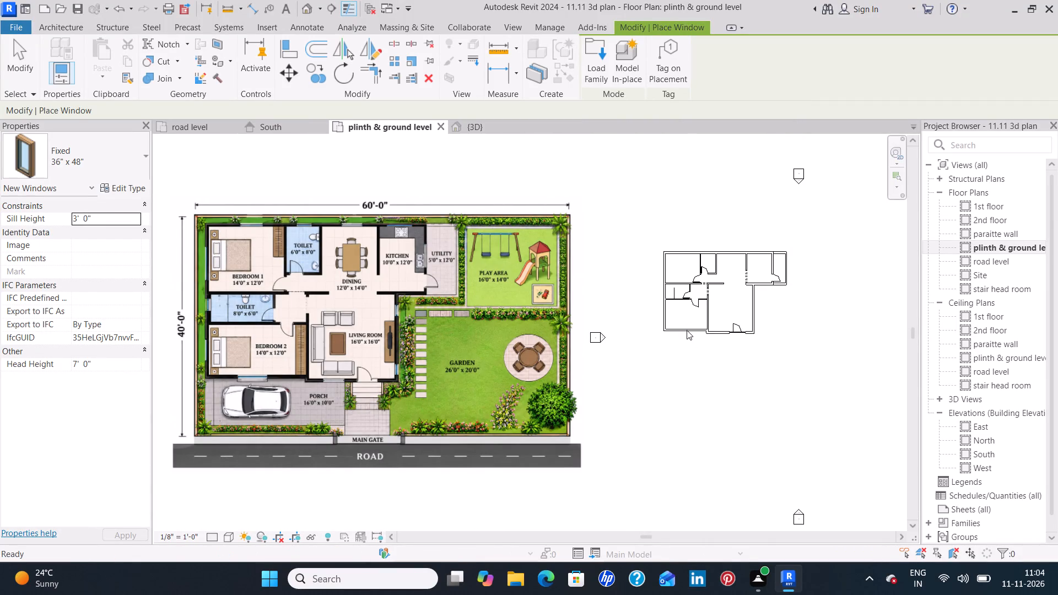
Place the 90" x 60" x 6" bay casement window centred in Bedroom 2's south exterior wall, 8' 9 3/8" to each side.
scroll(687, 330, up, 10)
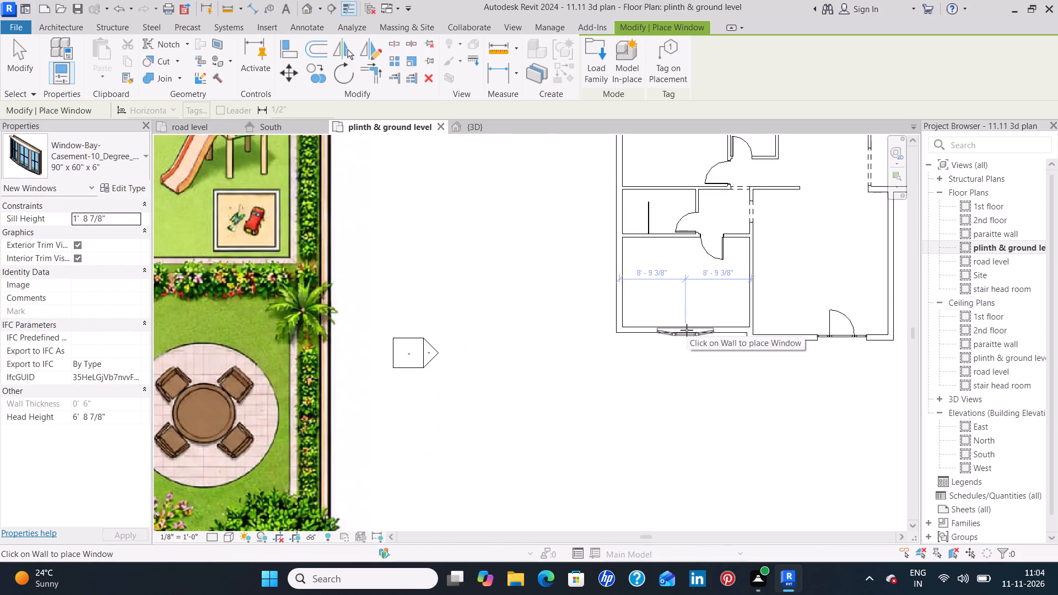
scroll(687, 330, up, 3)
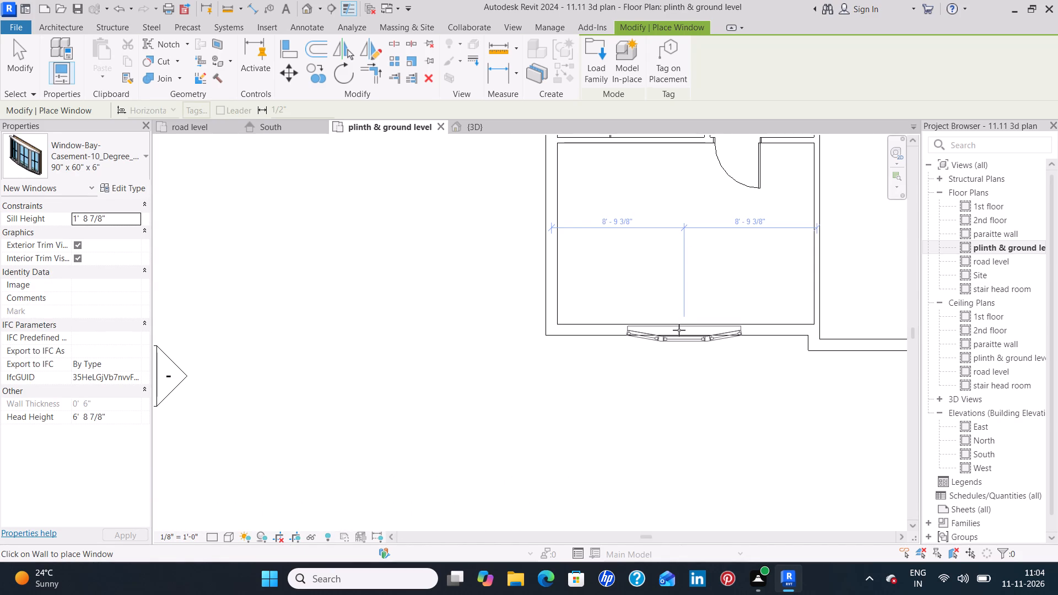
click(679, 330)
Place a 90" x 60" x 6" bay casement window centred in Bedroom 1's north exterior wall, 7' 3 3/8" to each side.
scroll(675, 330, down, 13)
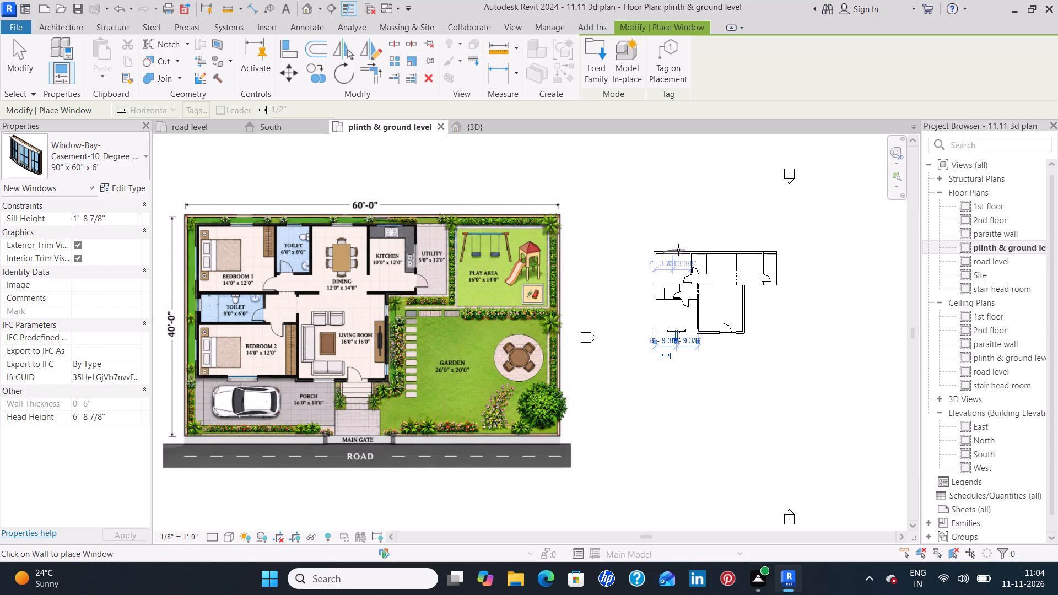
scroll(678, 250, up, 9)
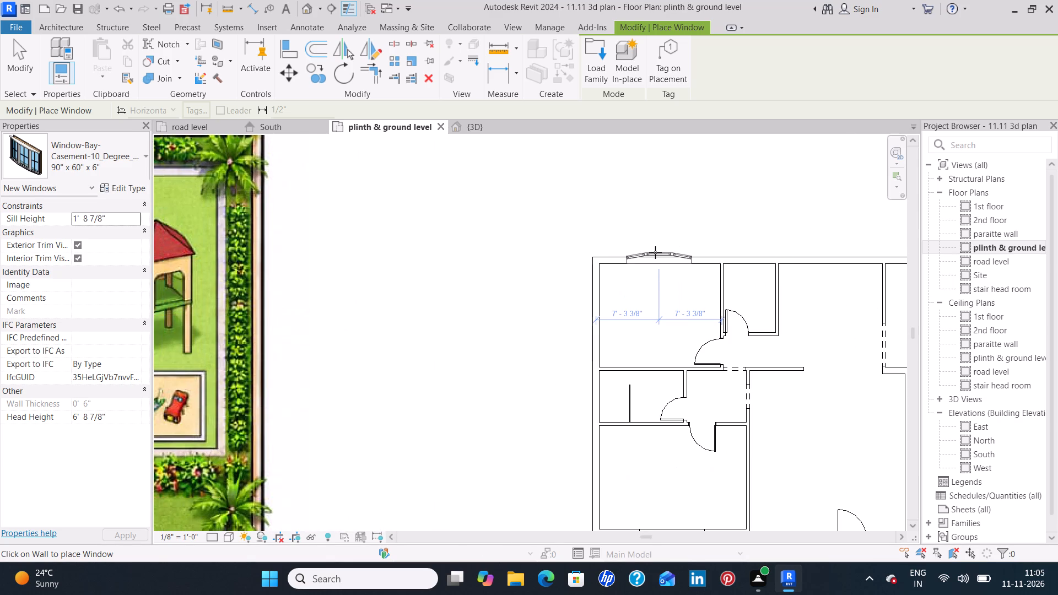
click(655, 252)
Place a 90" x 60" x 6" bay casement window centred in the dining area's north exterior wall, 6' 2 1/4" to each side.
scroll(641, 299, down, 9)
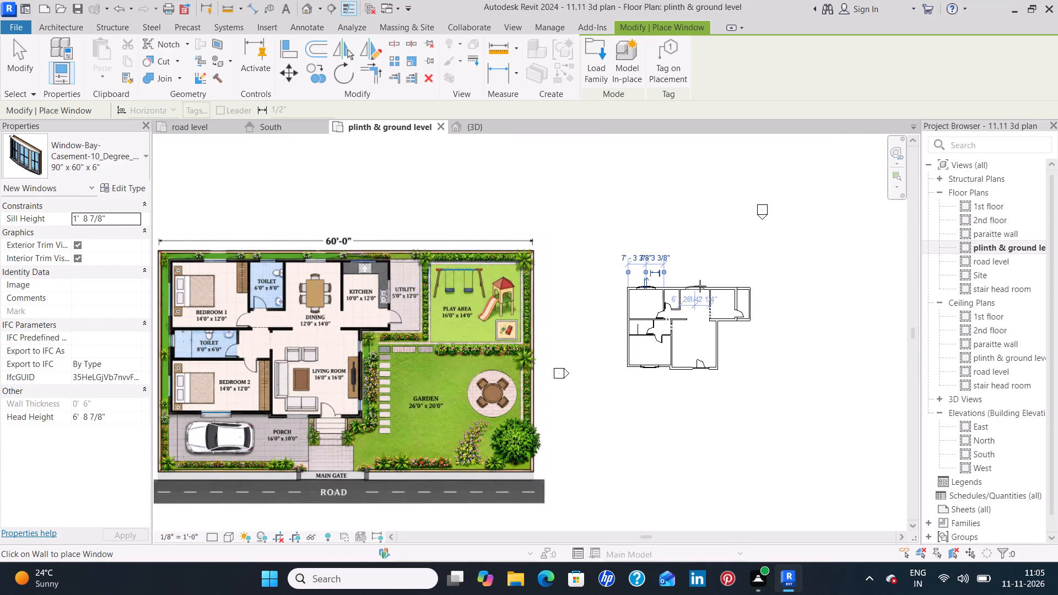
scroll(694, 287, up, 14)
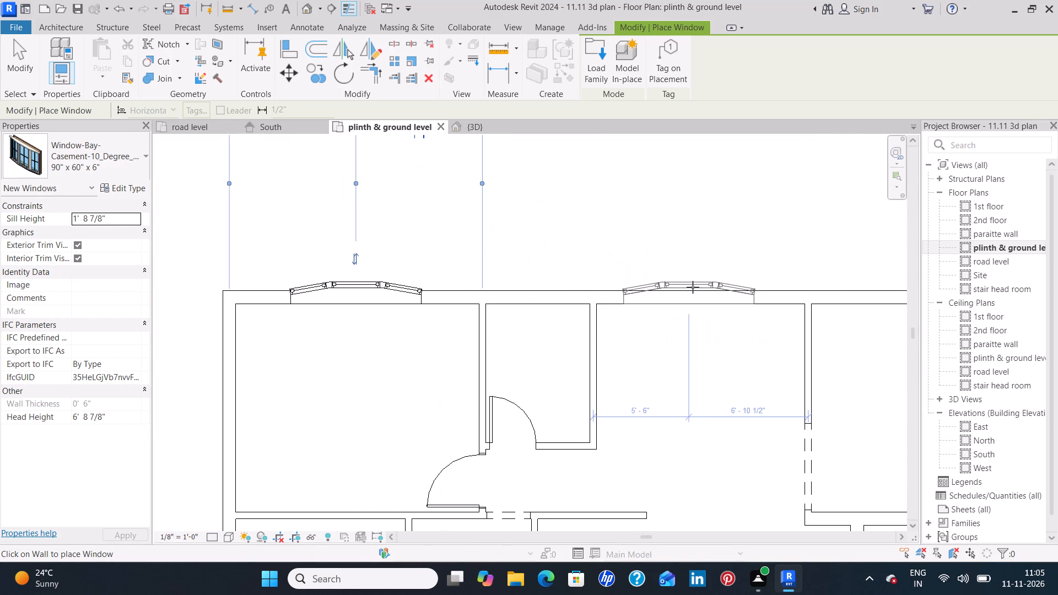
click(695, 286)
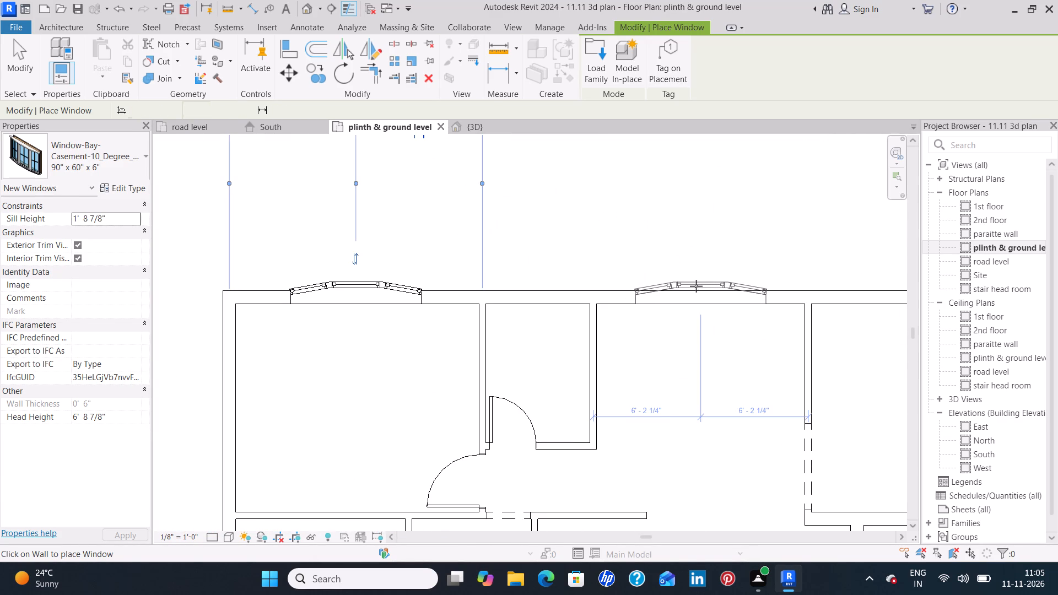
scroll(694, 286, down, 16)
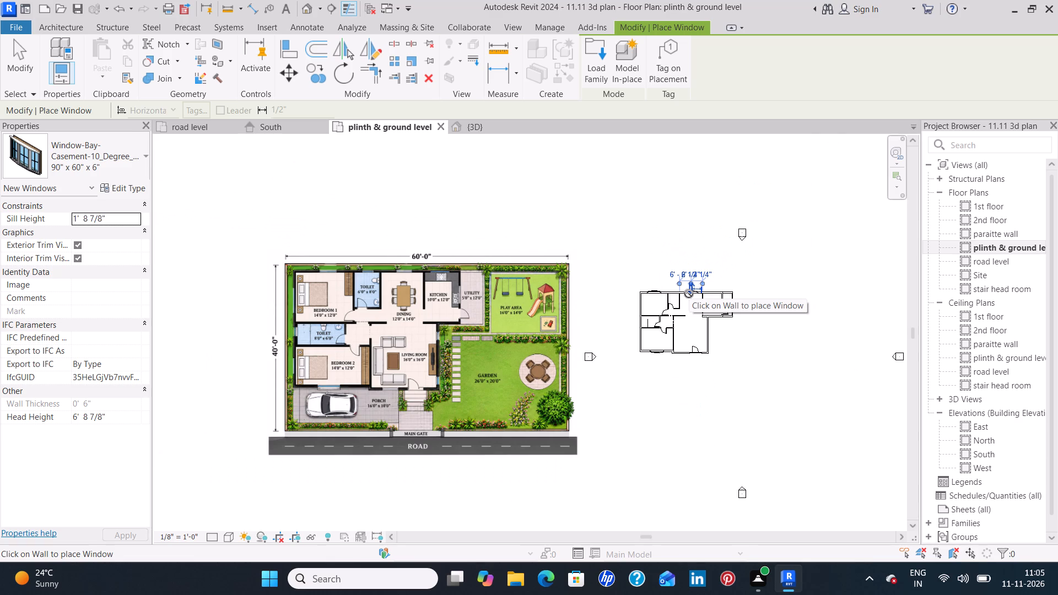
scroll(689, 294, up, 1)
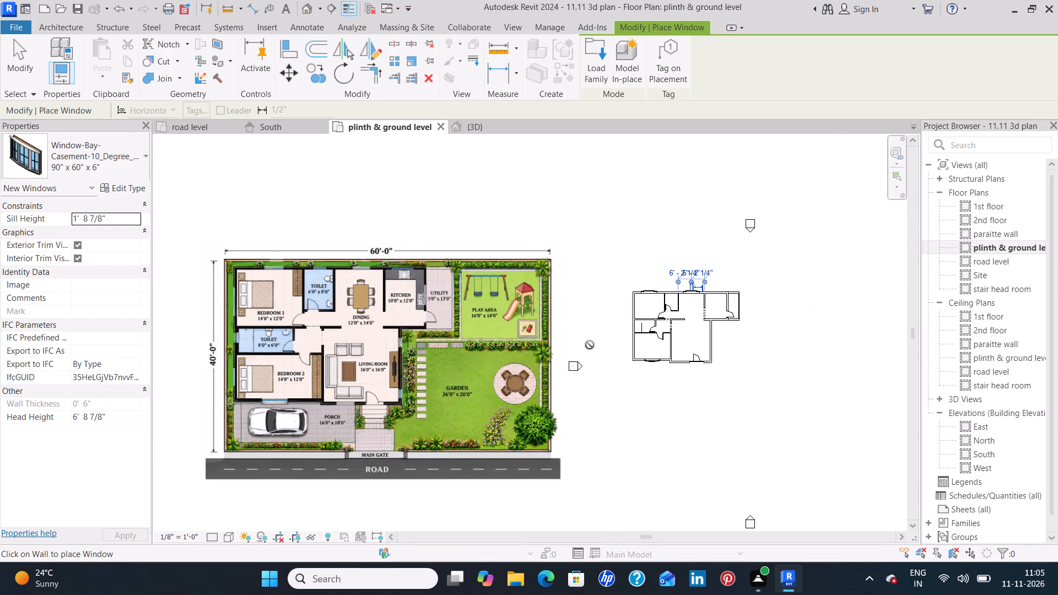
key(Escape)
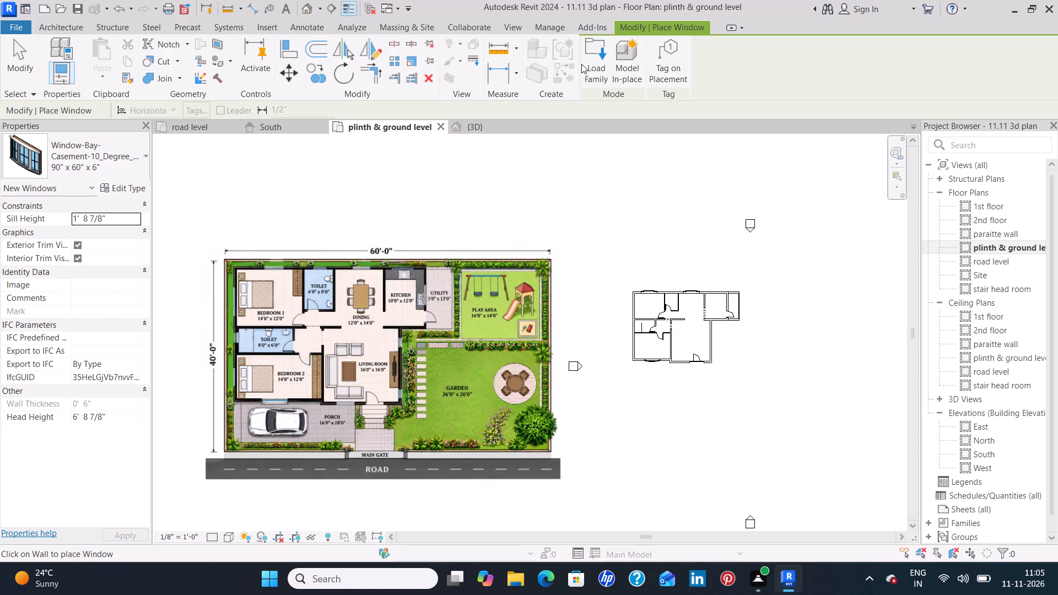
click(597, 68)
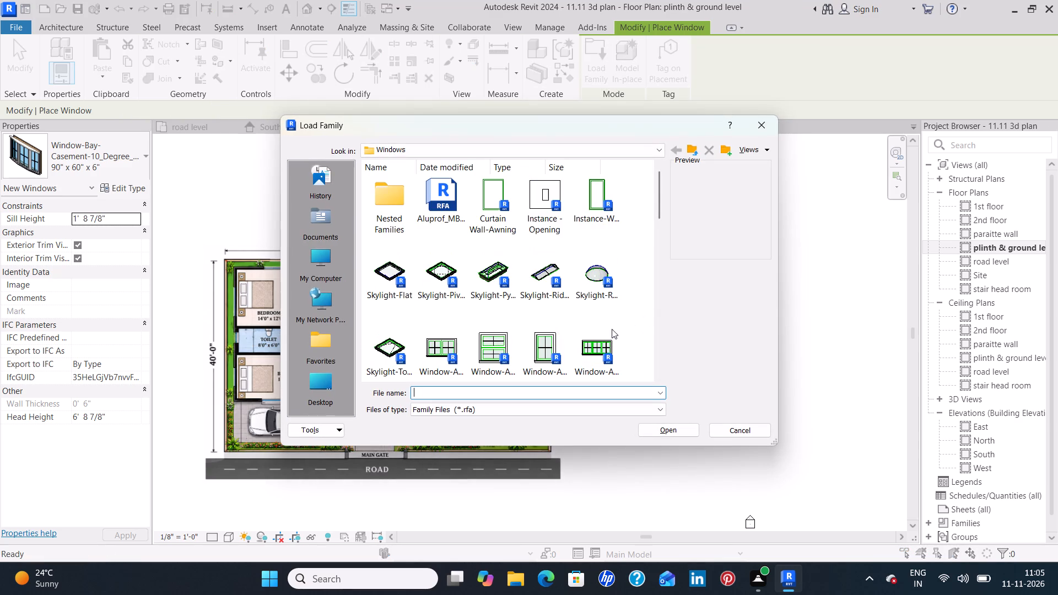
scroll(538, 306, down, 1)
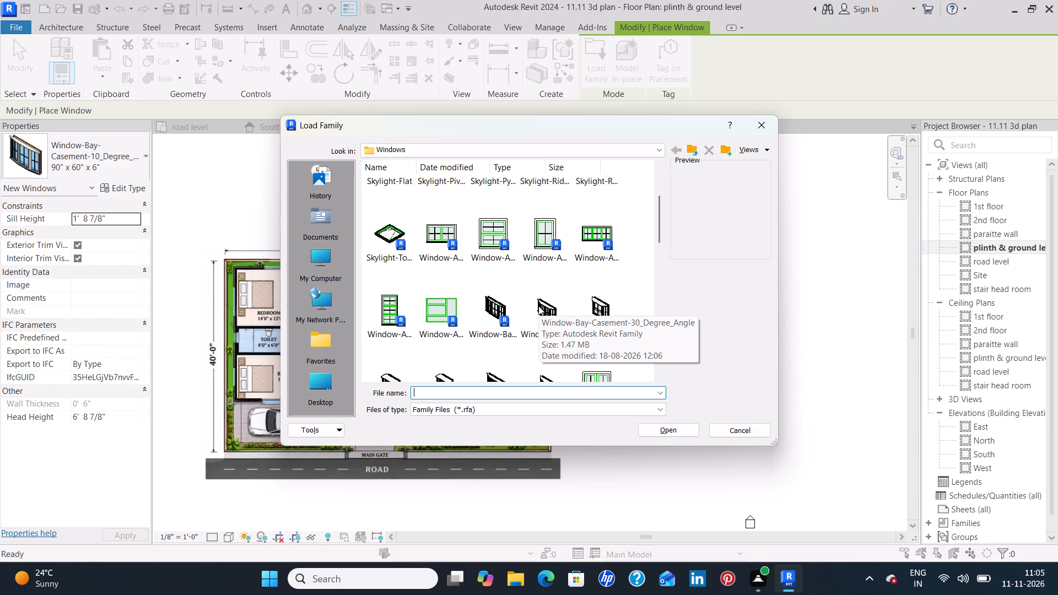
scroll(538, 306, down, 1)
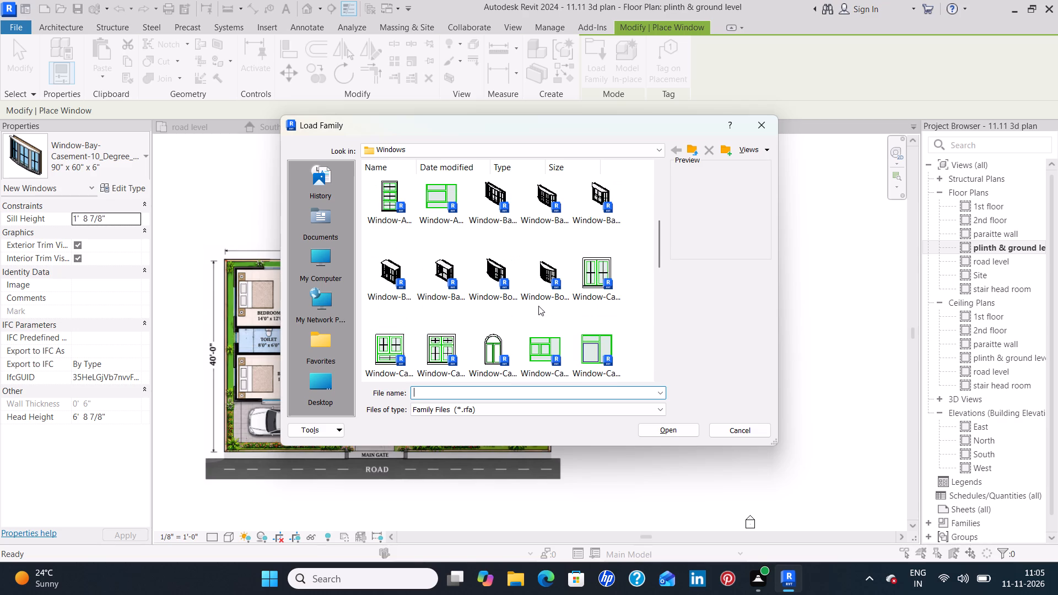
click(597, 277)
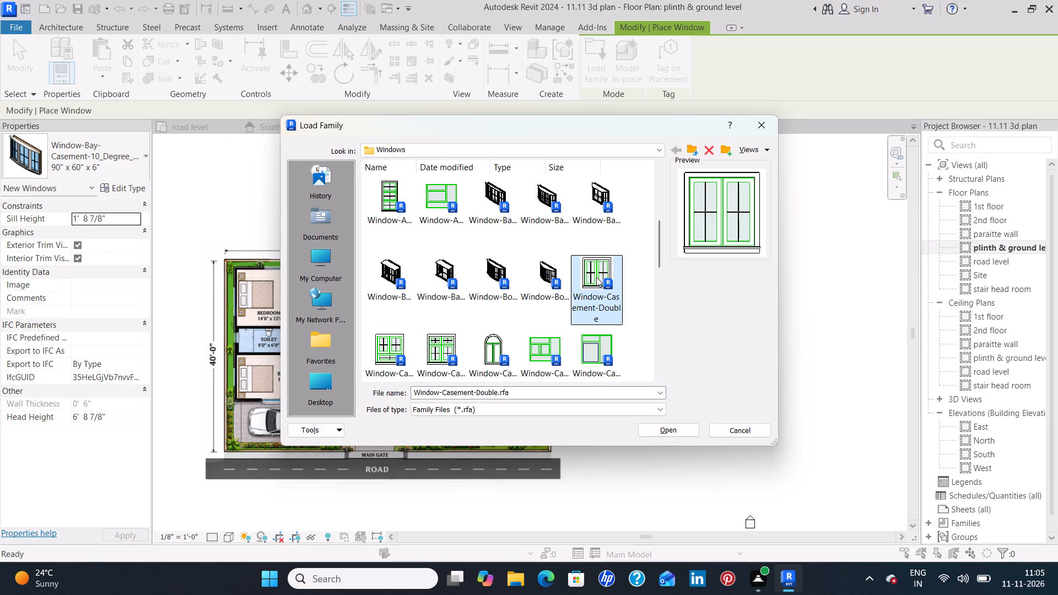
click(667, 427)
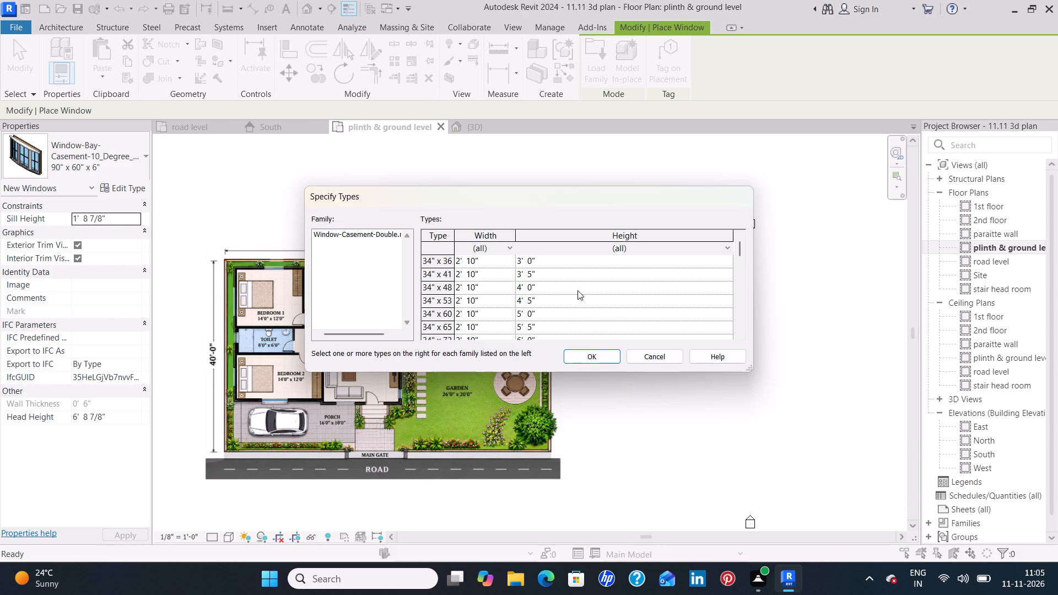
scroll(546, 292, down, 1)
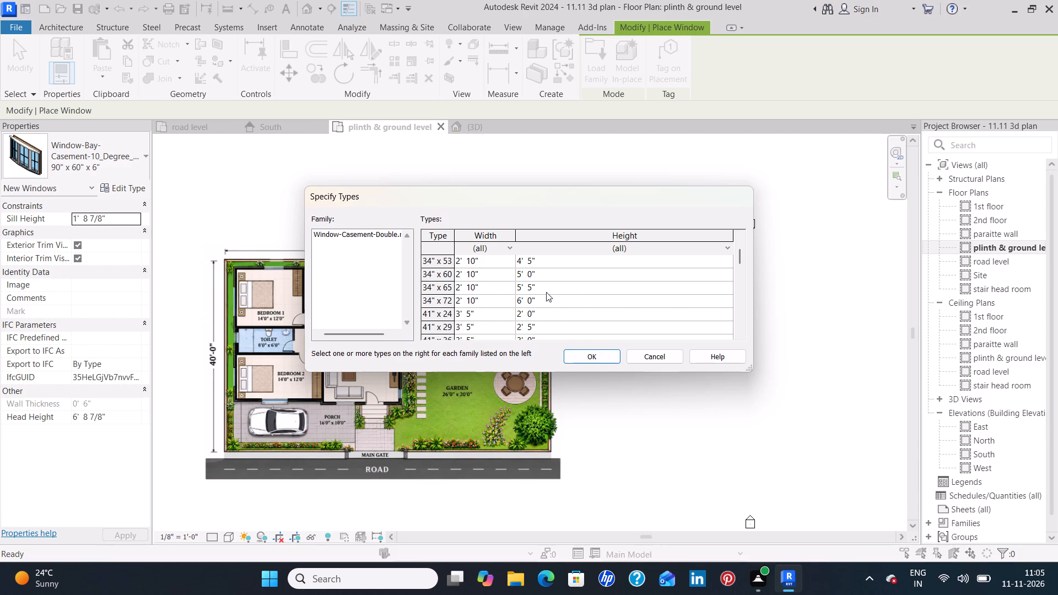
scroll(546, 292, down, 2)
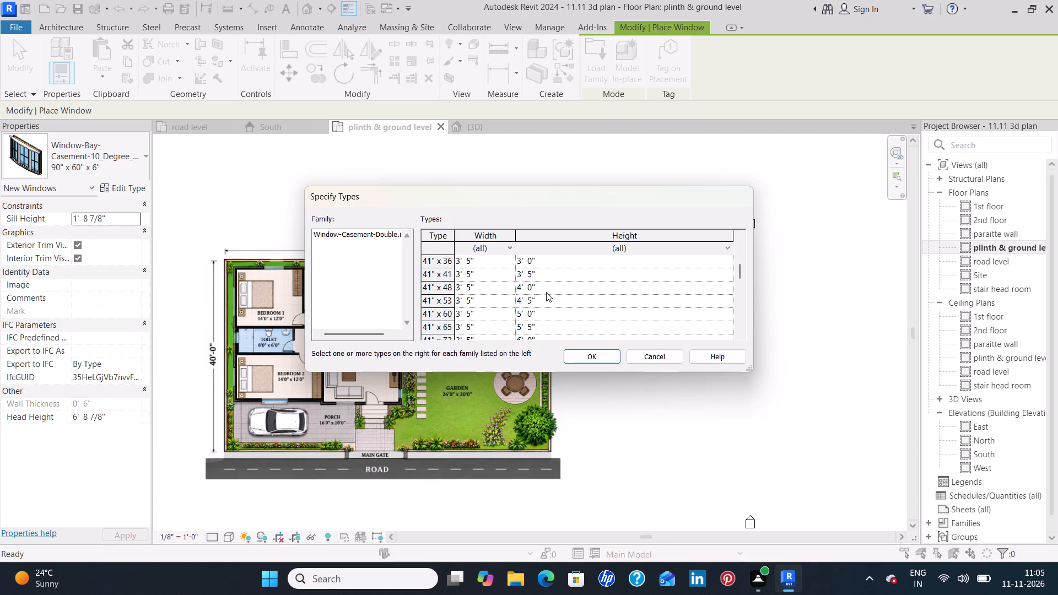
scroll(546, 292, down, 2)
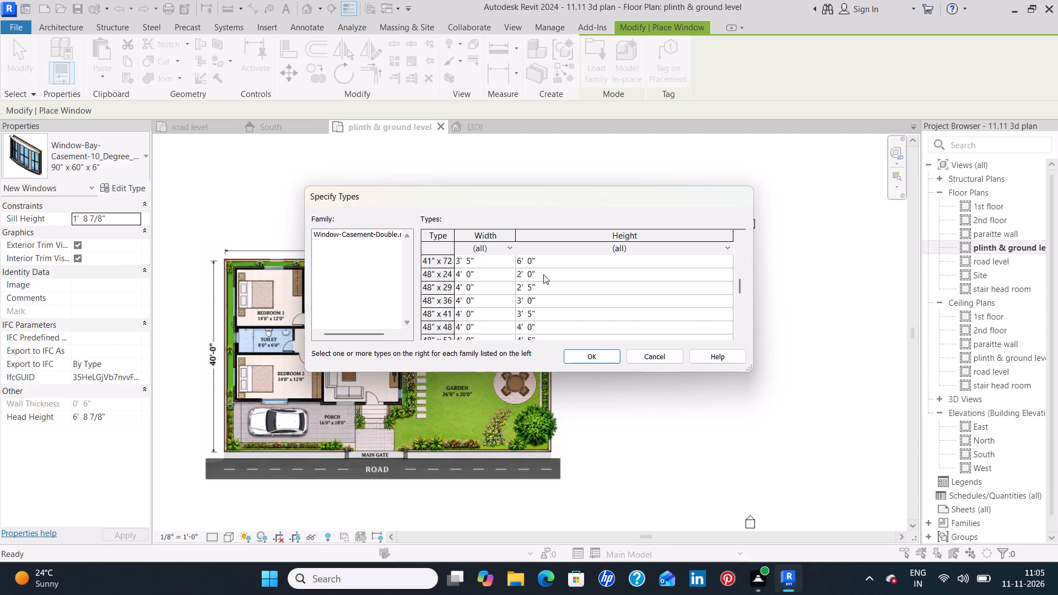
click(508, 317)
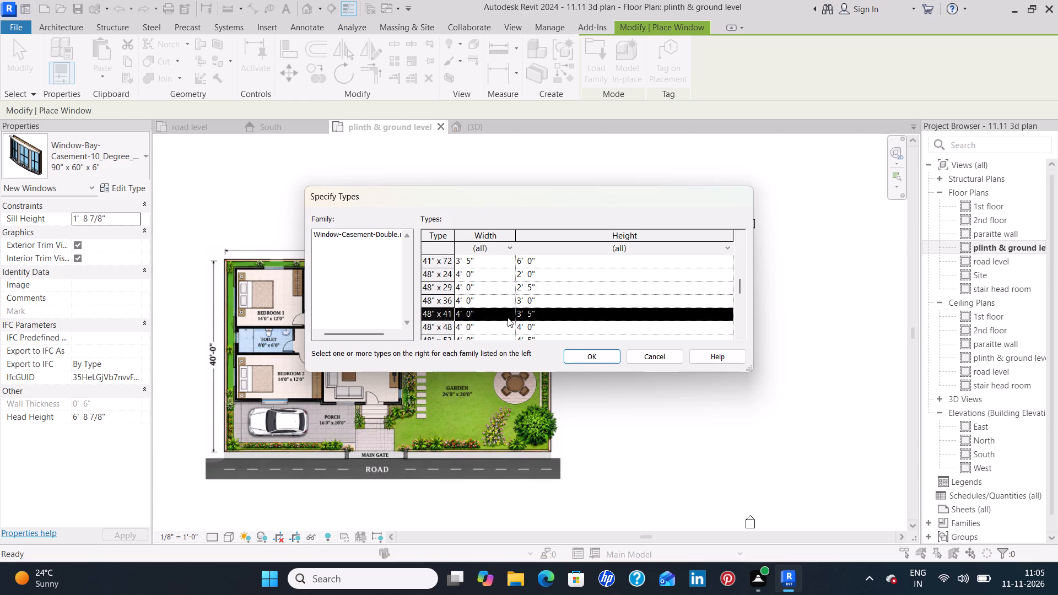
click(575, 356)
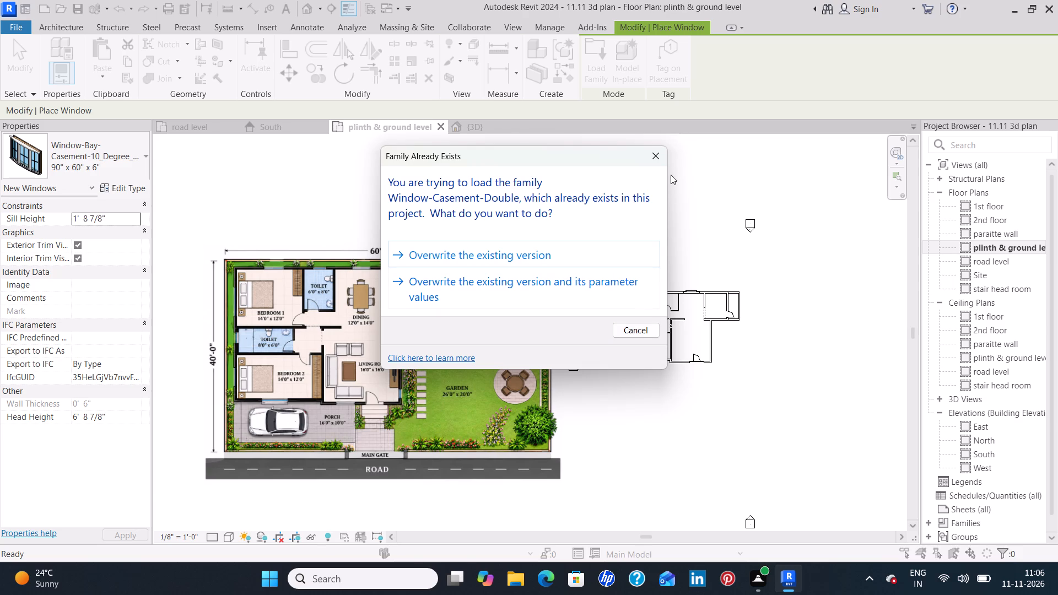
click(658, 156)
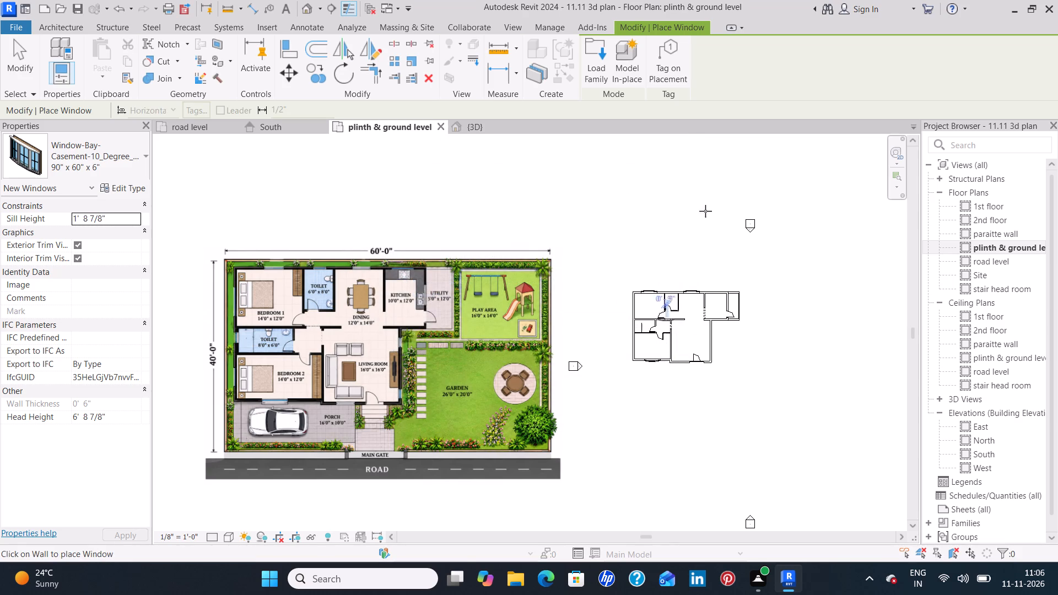
Load the Window-Casement-Double-Awning-Double family from the Windows folder with its 48" x 41" type.
click(602, 73)
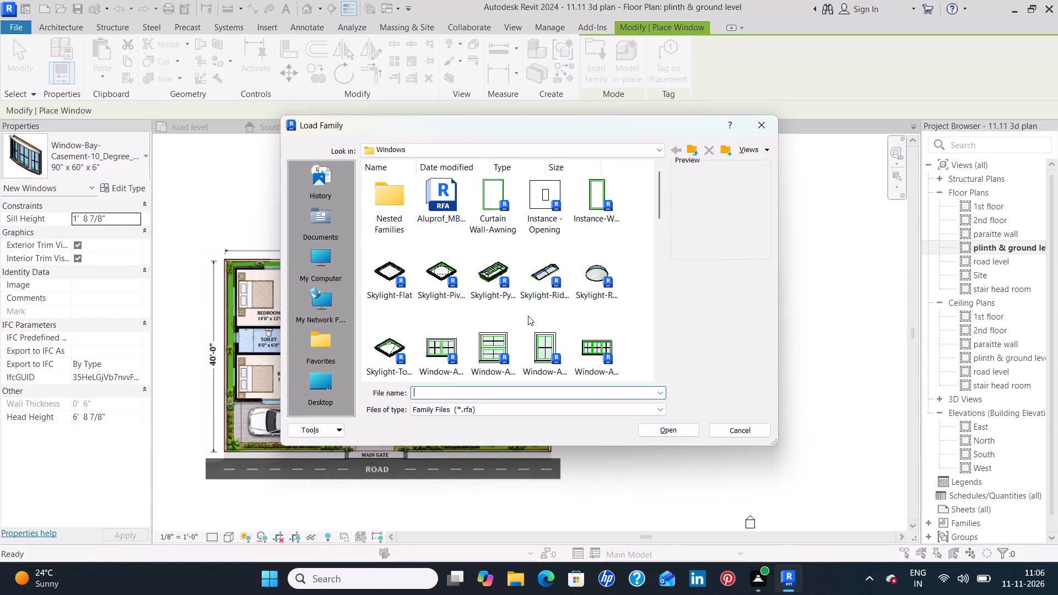
scroll(537, 338, down, 2)
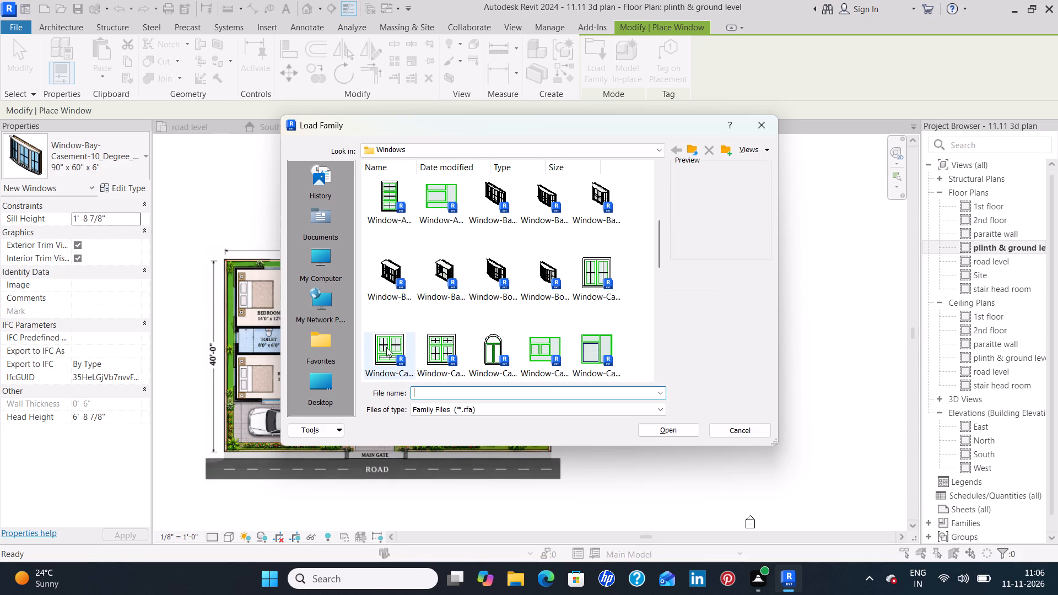
click(441, 340)
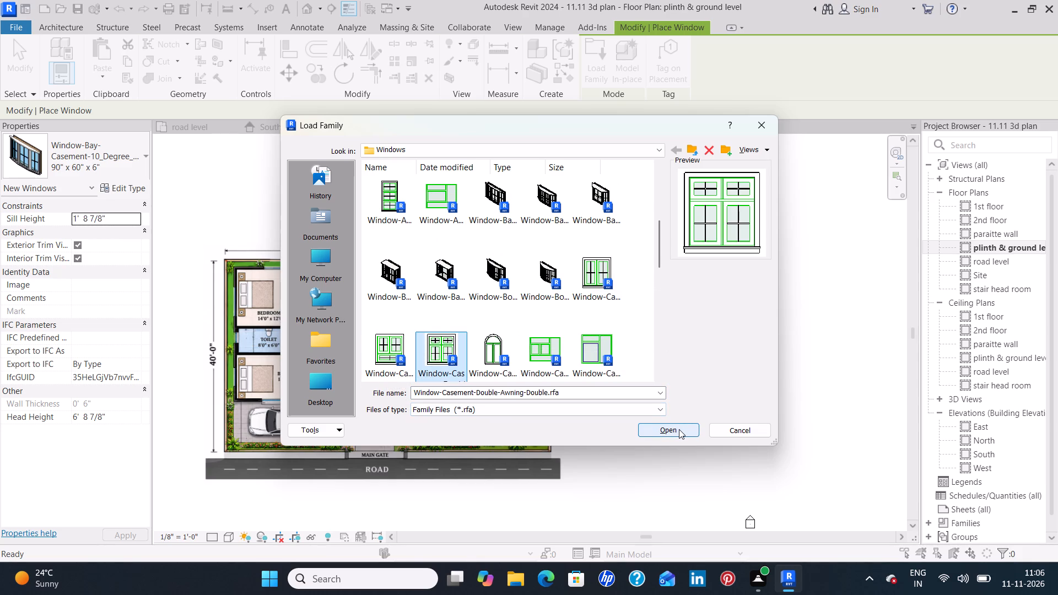
click(679, 429)
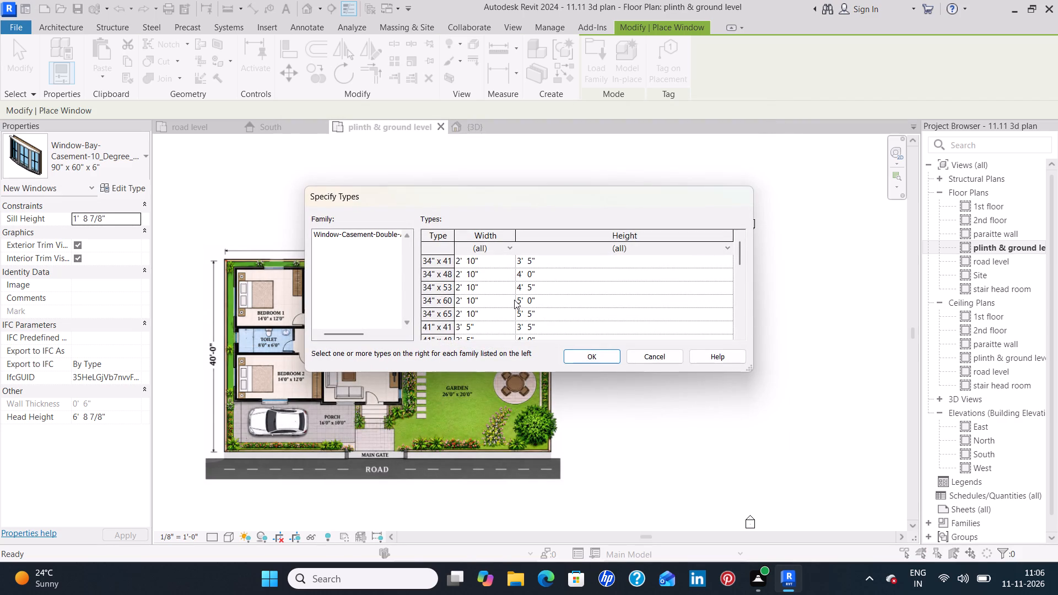
scroll(514, 301, down, 2)
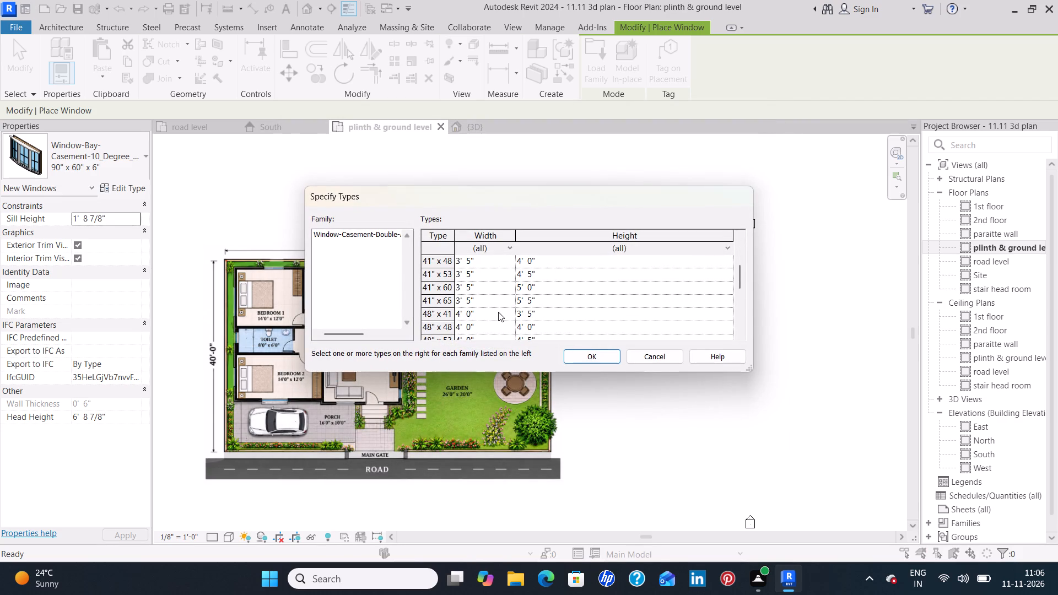
click(498, 312)
click(609, 358)
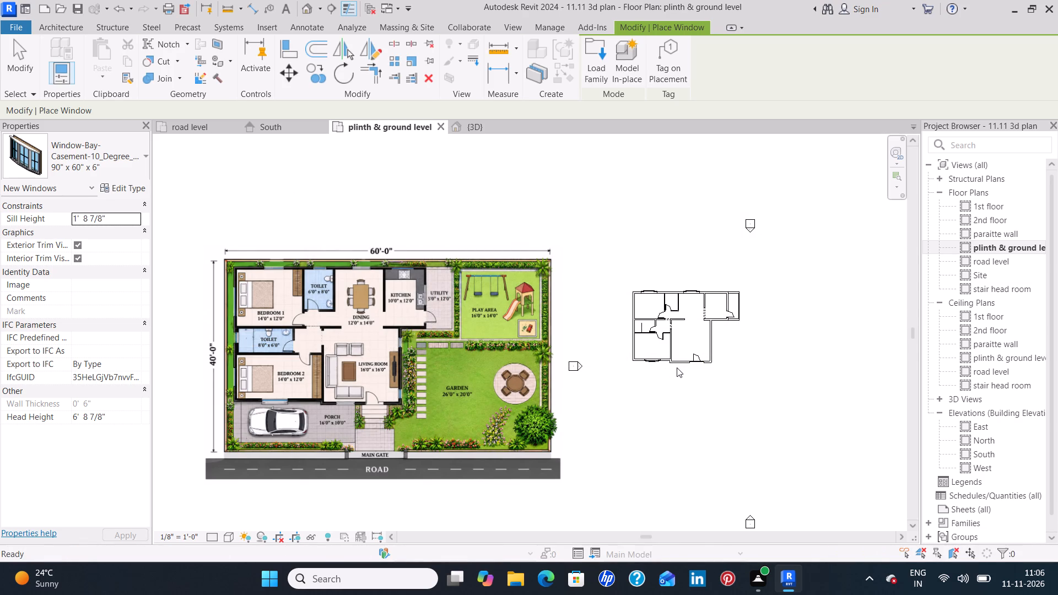
Place a 48" x 41" double casement window in the living room's south exterior wall, 4' 6" from the Bedroom 2 partition and 7' 9" from the door.
scroll(679, 364, up, 3)
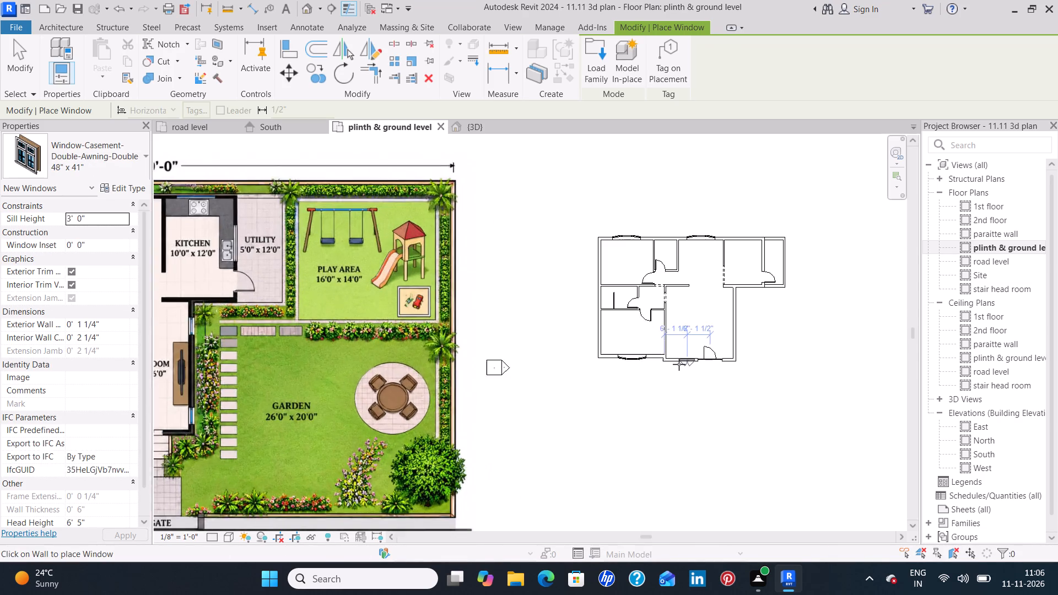
scroll(679, 364, up, 10)
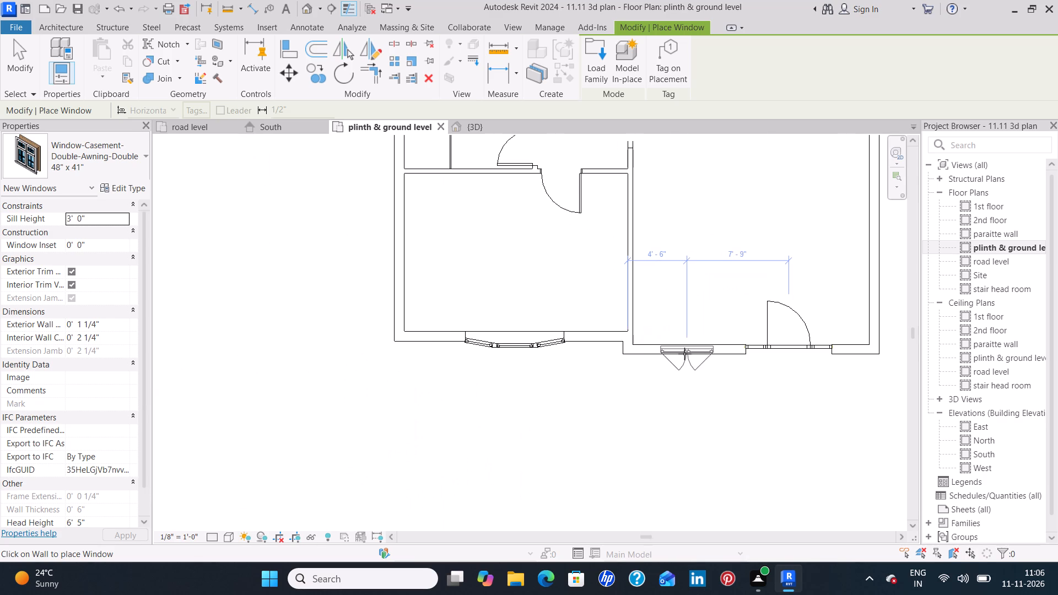
click(686, 354)
scroll(586, 410, down, 3)
scroll(653, 314, down, 1)
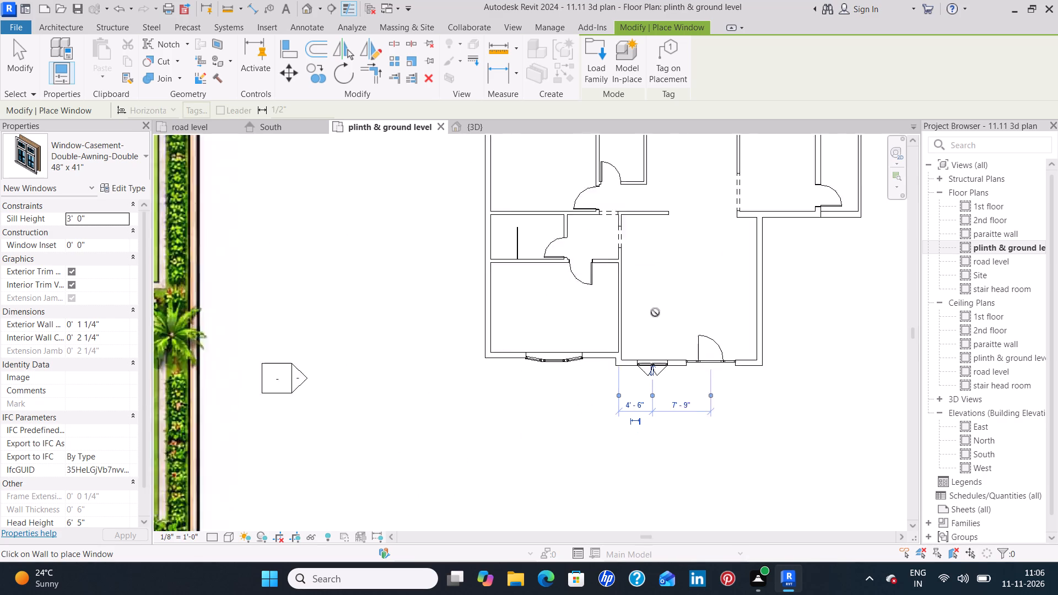
scroll(655, 312, down, 3)
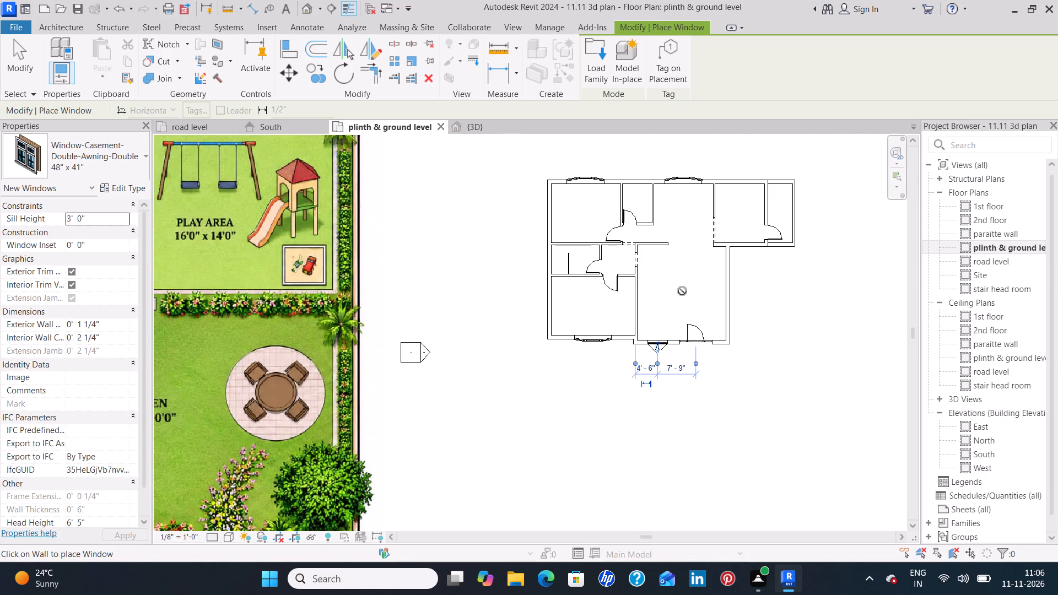
middle_drag(684, 293, 710, 313)
scroll(710, 313, down, 3)
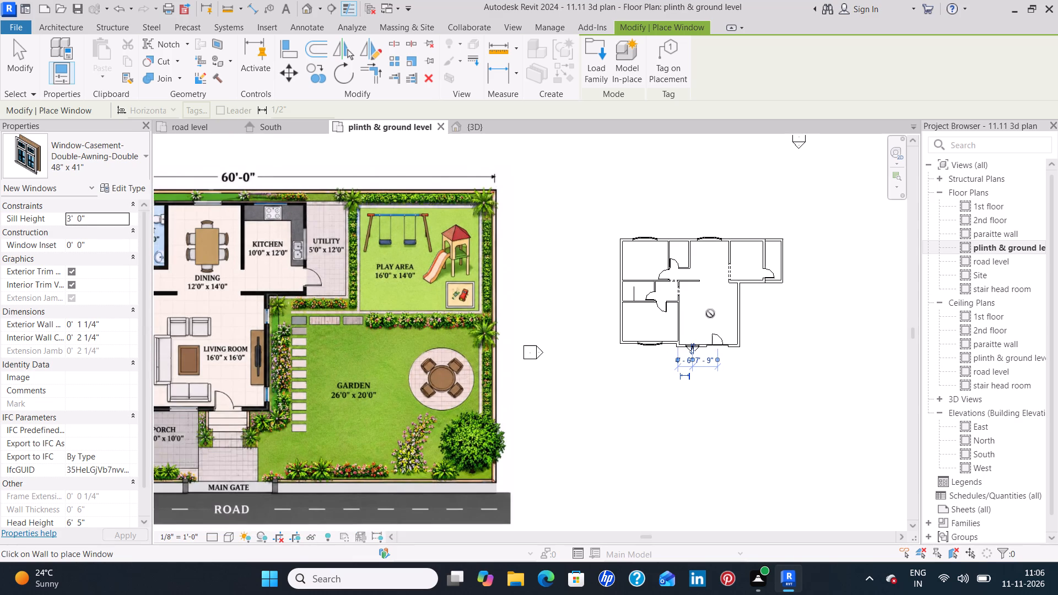
key(Escape)
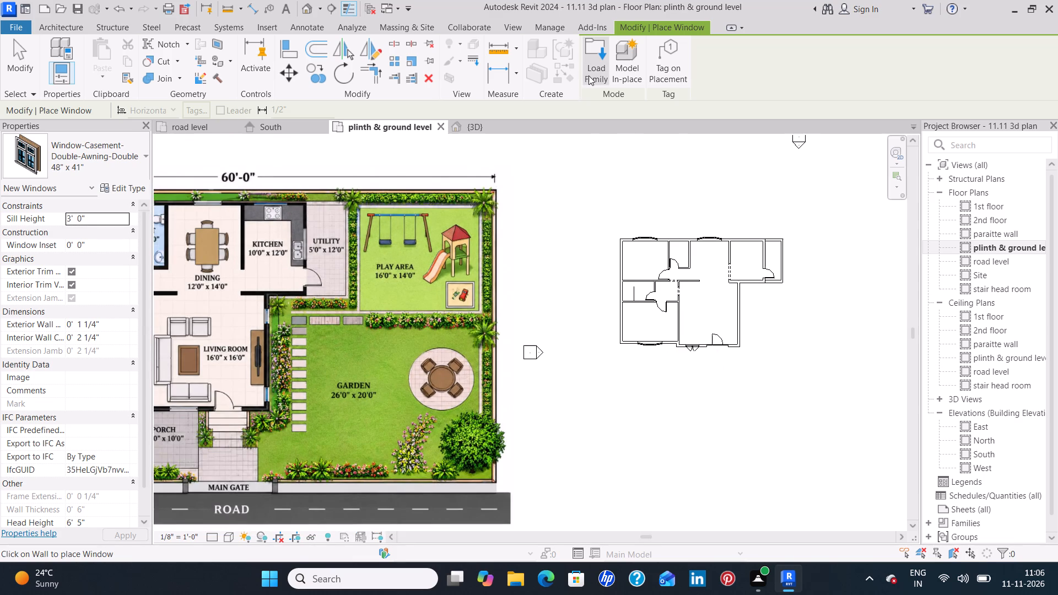
Load the Window-Sliding-Double family from the Windows folder with its 48" x 42" type.
click(589, 75)
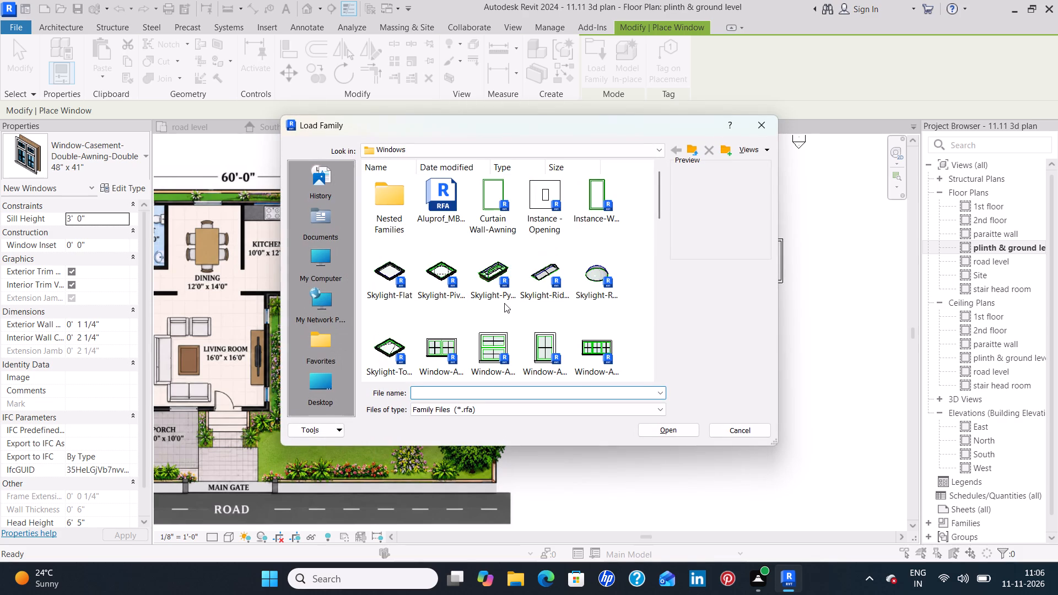
scroll(502, 303, down, 2)
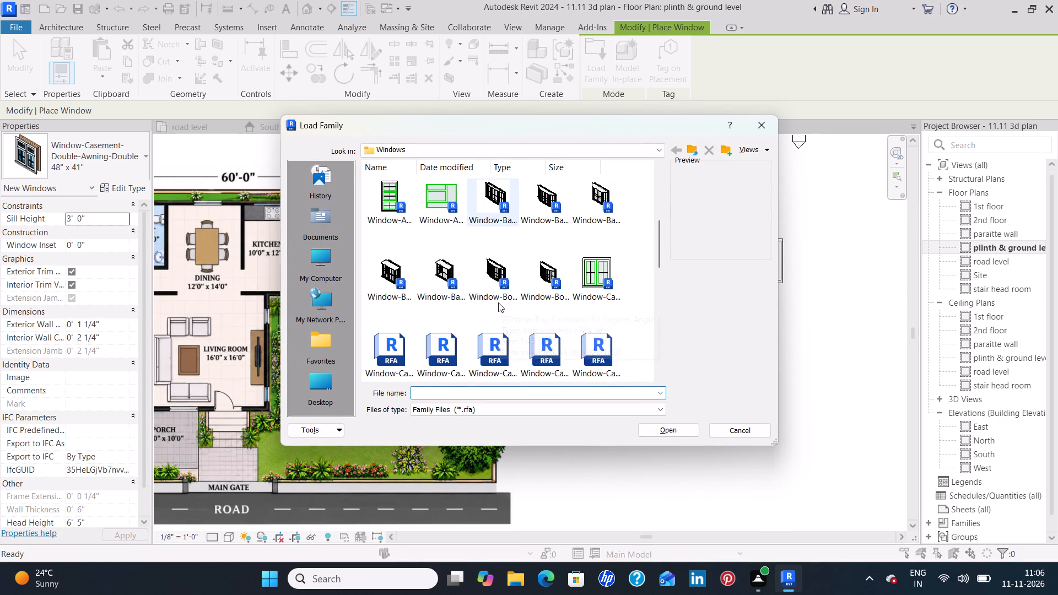
scroll(495, 301, down, 1)
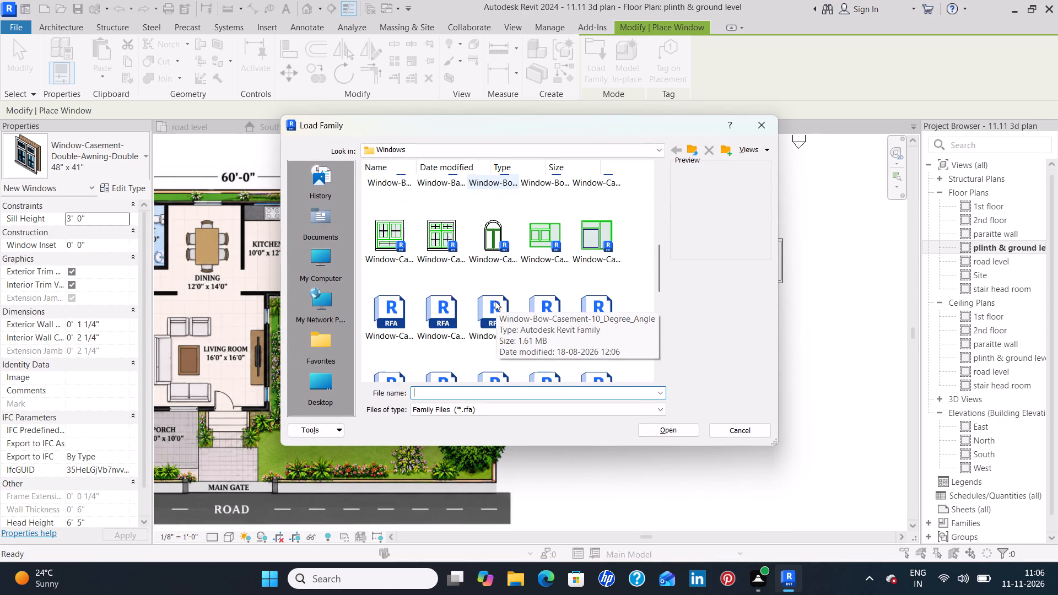
scroll(495, 301, down, 1)
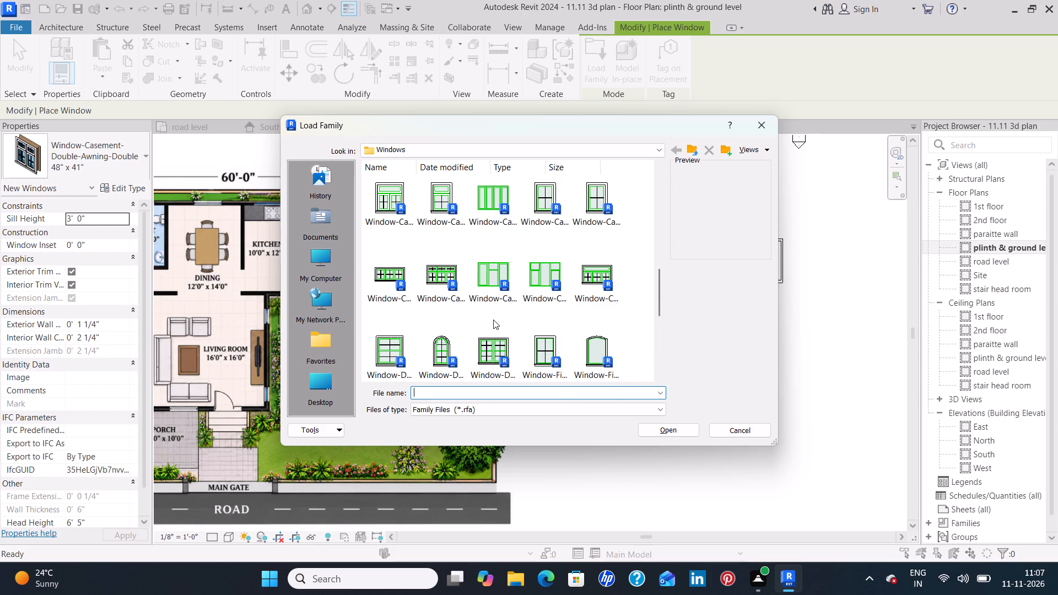
scroll(493, 320, down, 1)
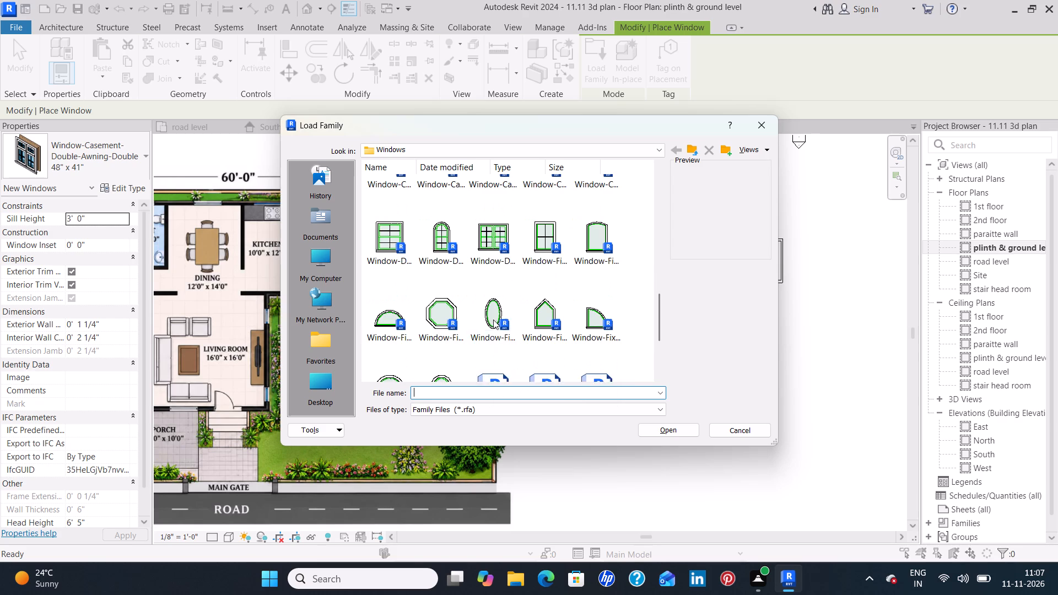
scroll(492, 319, down, 1)
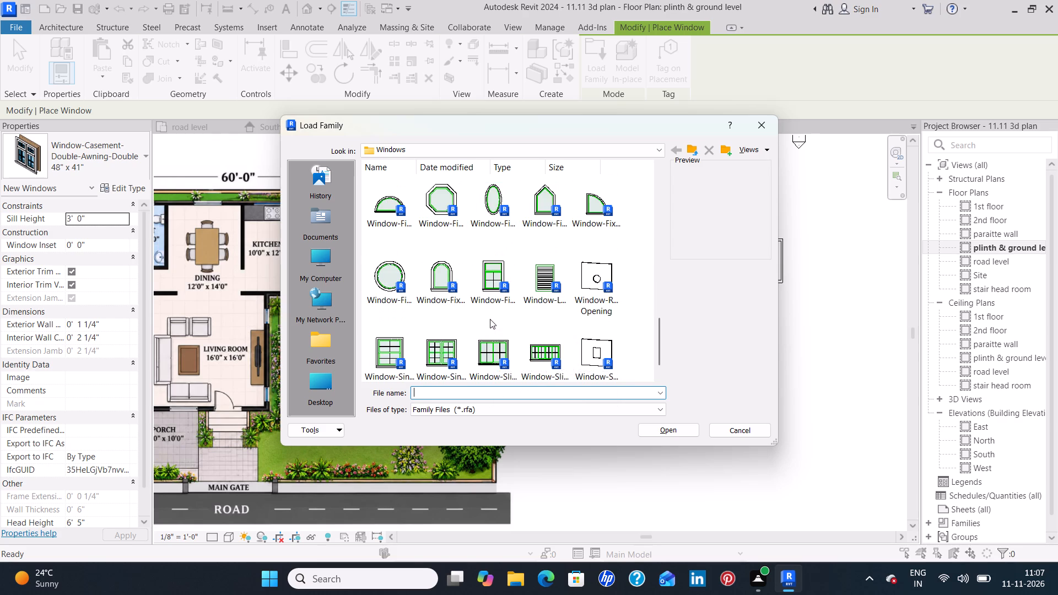
scroll(489, 319, down, 1)
click(485, 323)
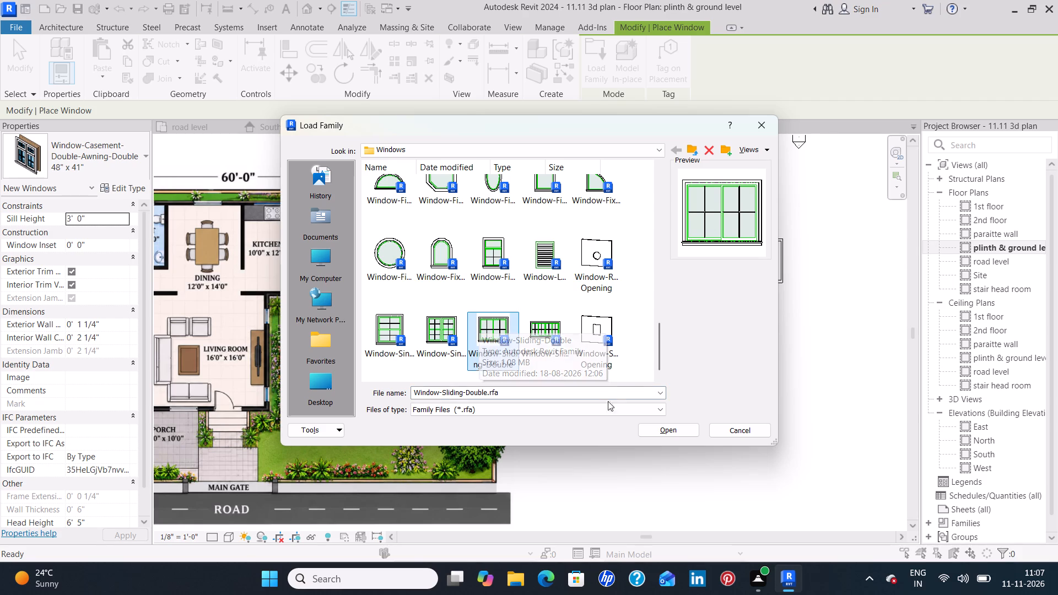
click(695, 428)
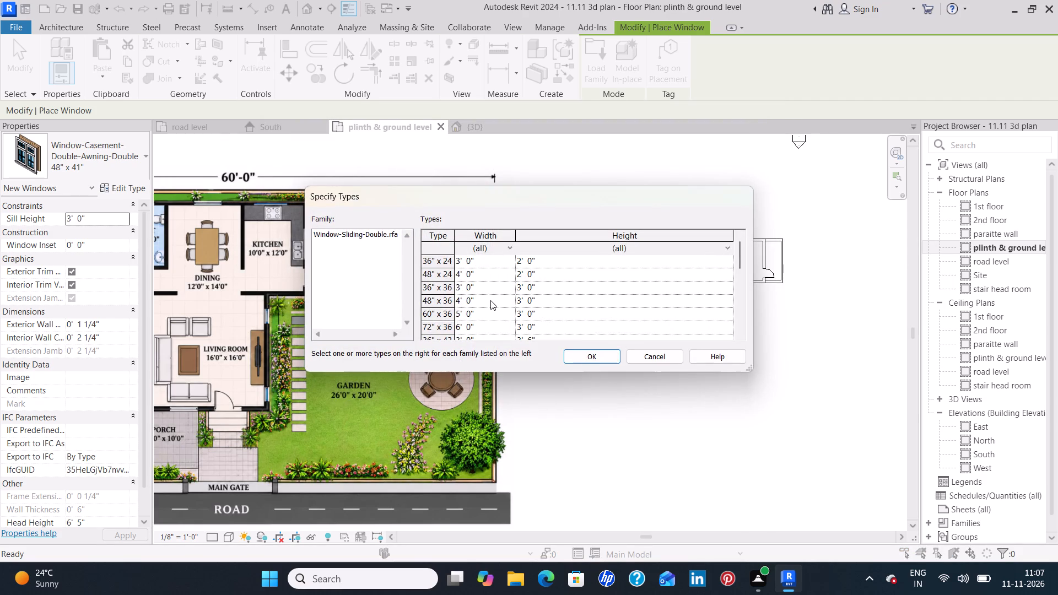
scroll(490, 300, down, 1)
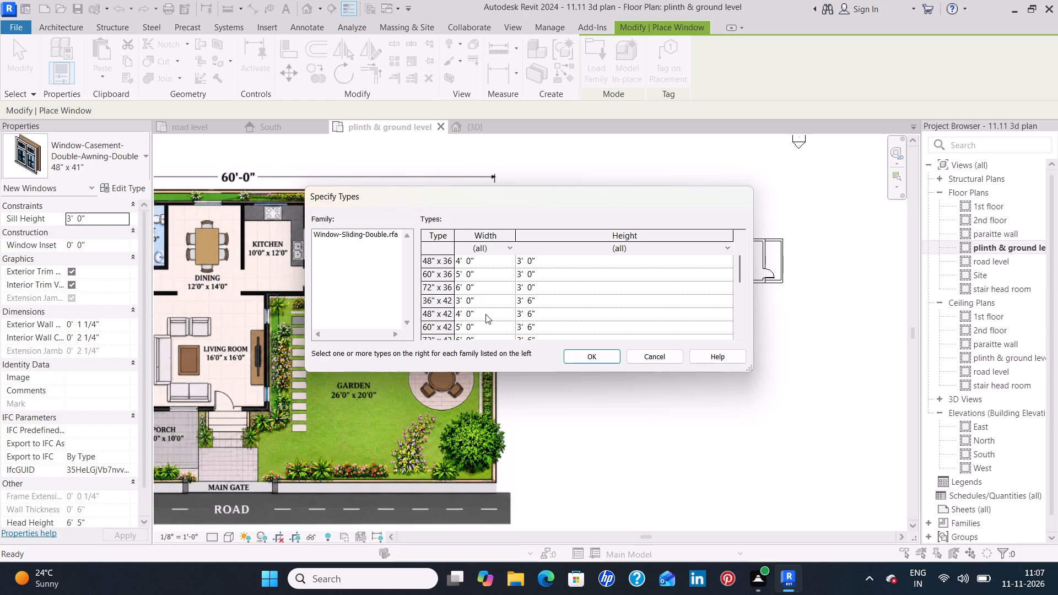
click(485, 314)
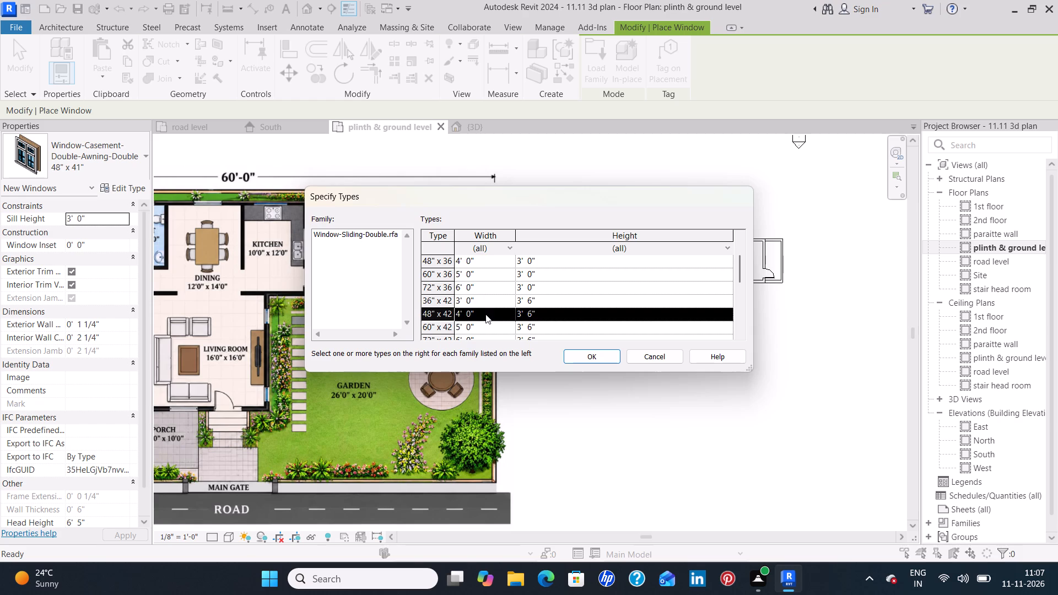
scroll(458, 296, down, 1)
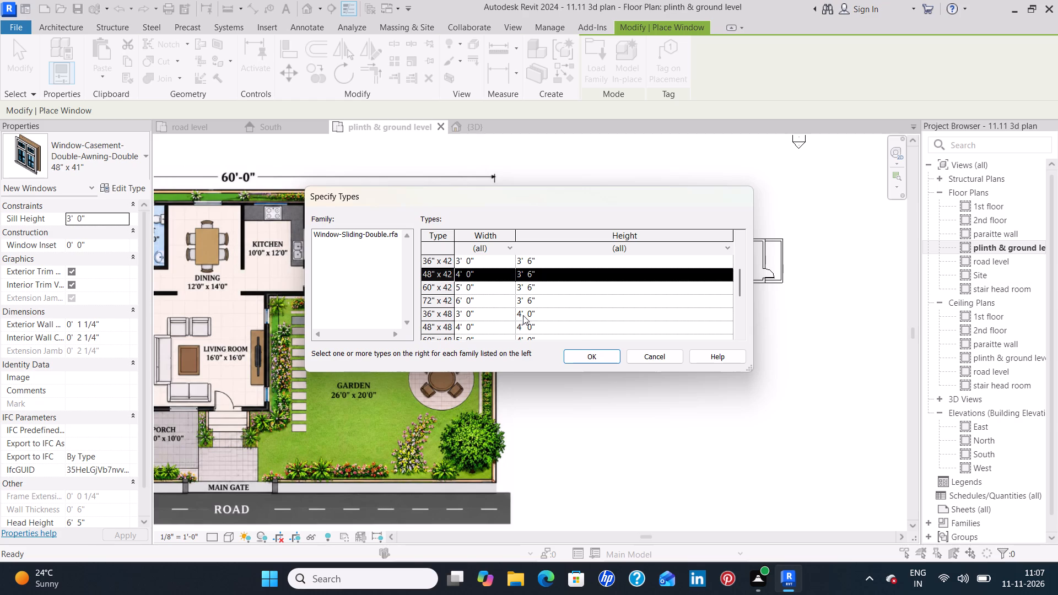
click(584, 354)
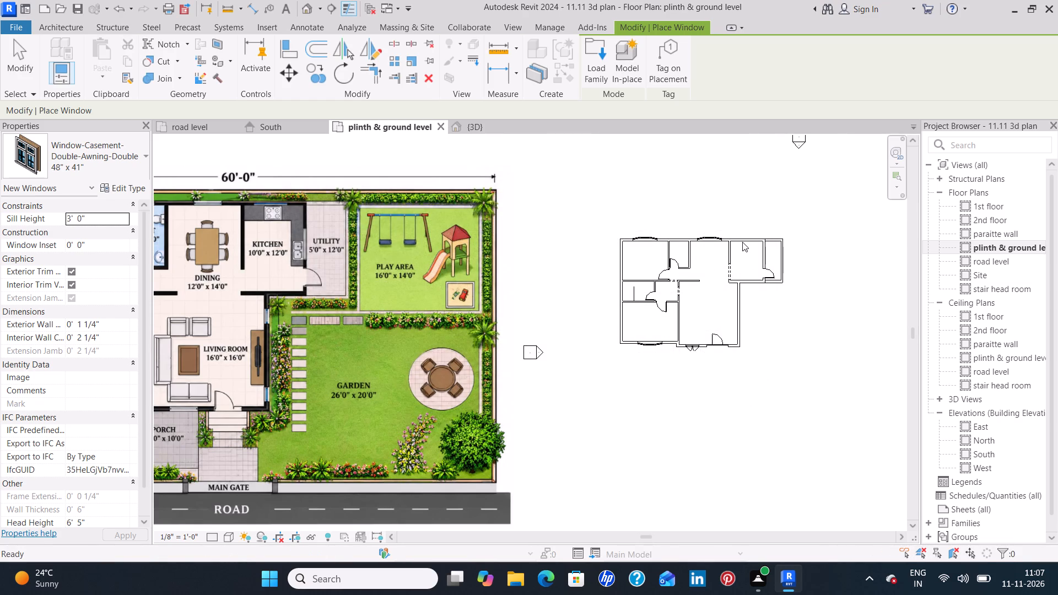
Place 48" x 42" sliding windows in the kitchen: centred in the north wall, and in the utility wall 4' 0" from the door.
scroll(746, 241, up, 10)
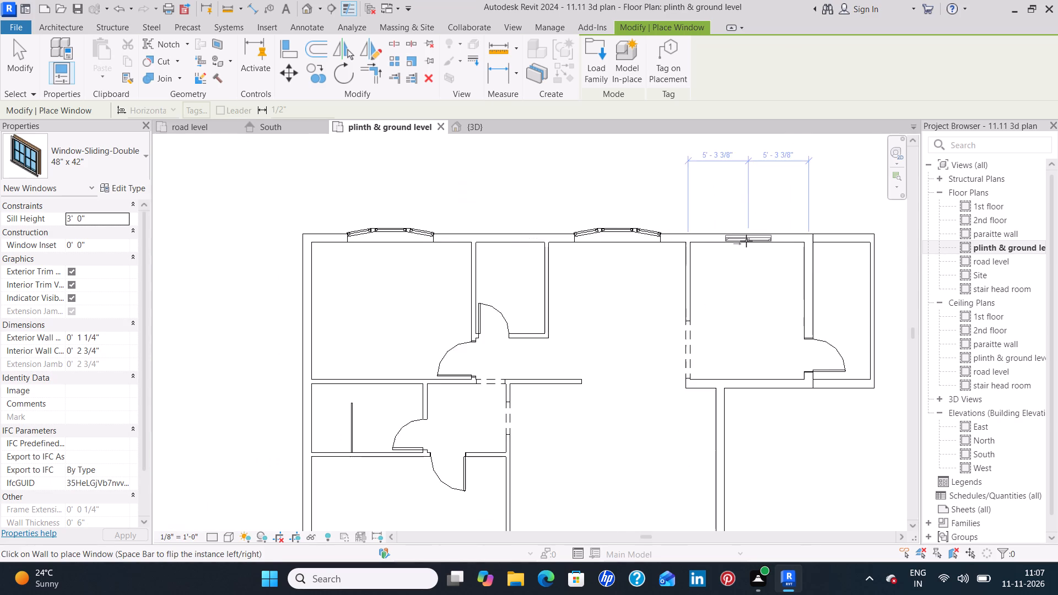
scroll(746, 241, up, 4)
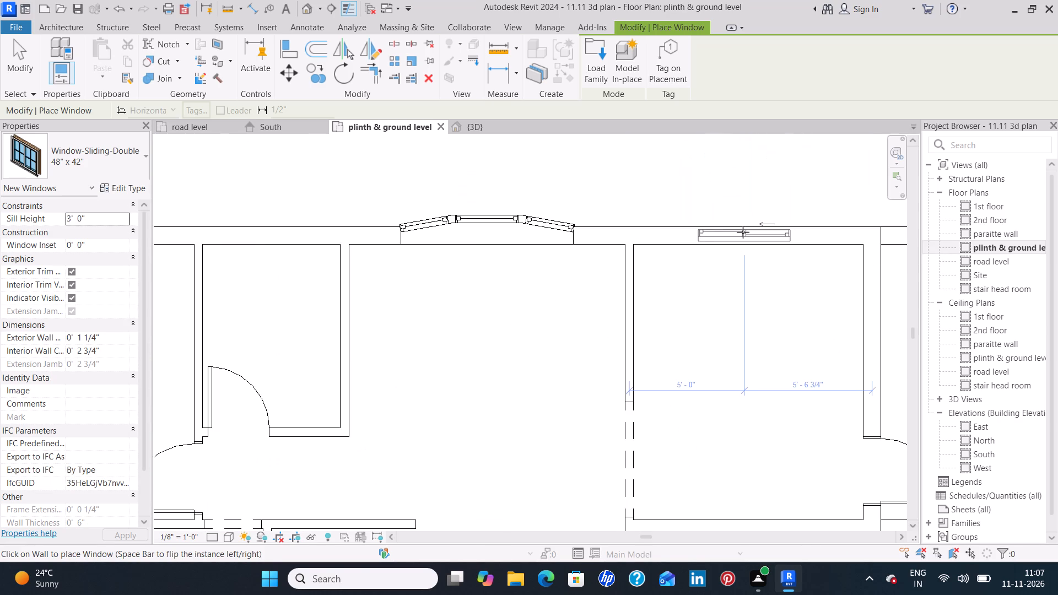
click(747, 232)
middle_drag(814, 339, 807, 342)
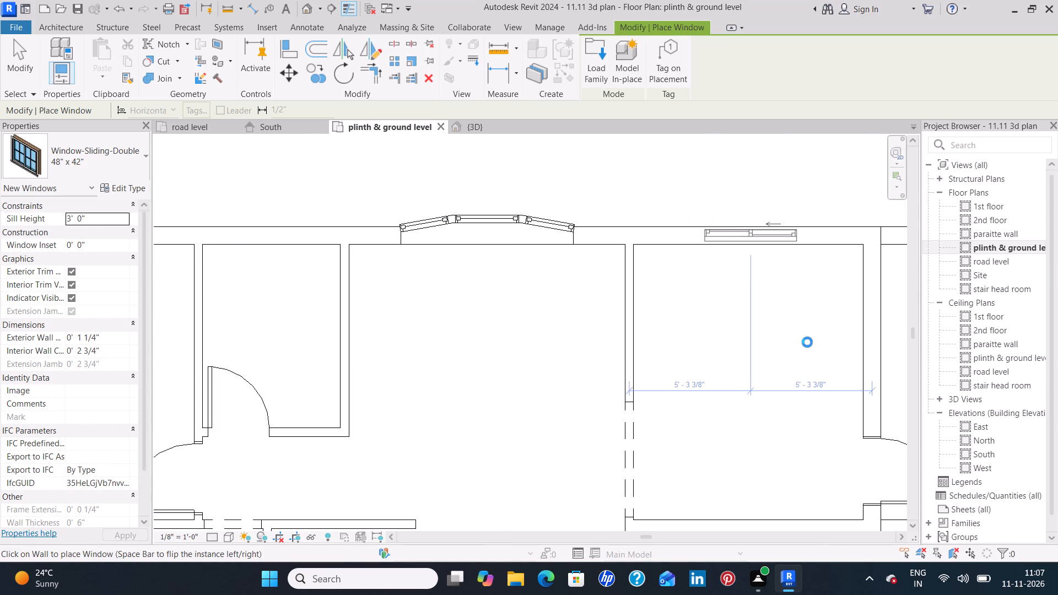
middle_drag(807, 342, 714, 344)
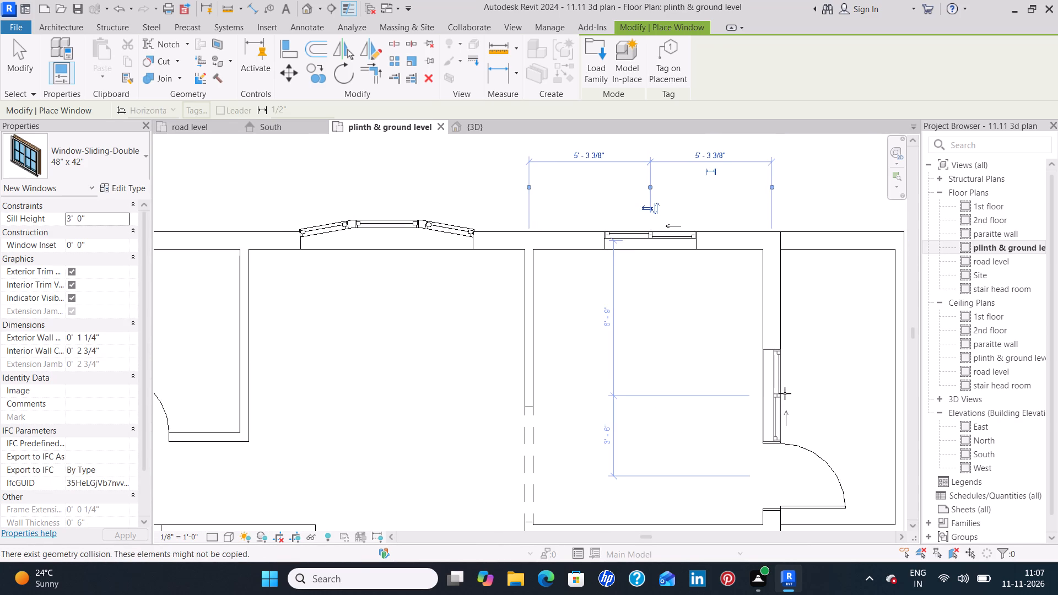
click(785, 382)
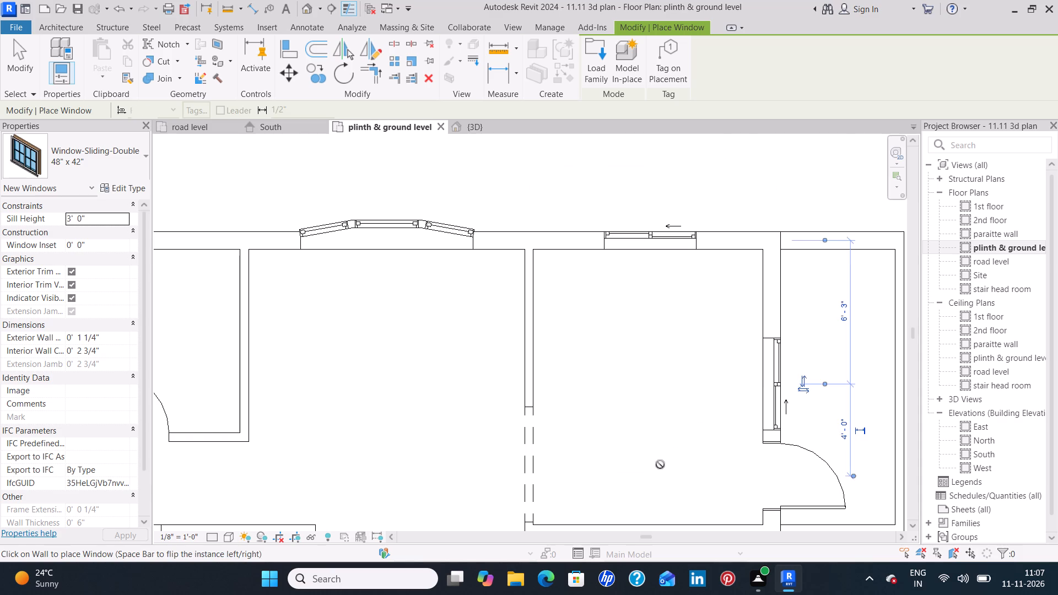
Place two 48" x 42" sliding windows in the living room's east exterior wall, each 3' 6" from one end of the wall.
scroll(658, 467, down, 8)
middle_drag(646, 468, 660, 284)
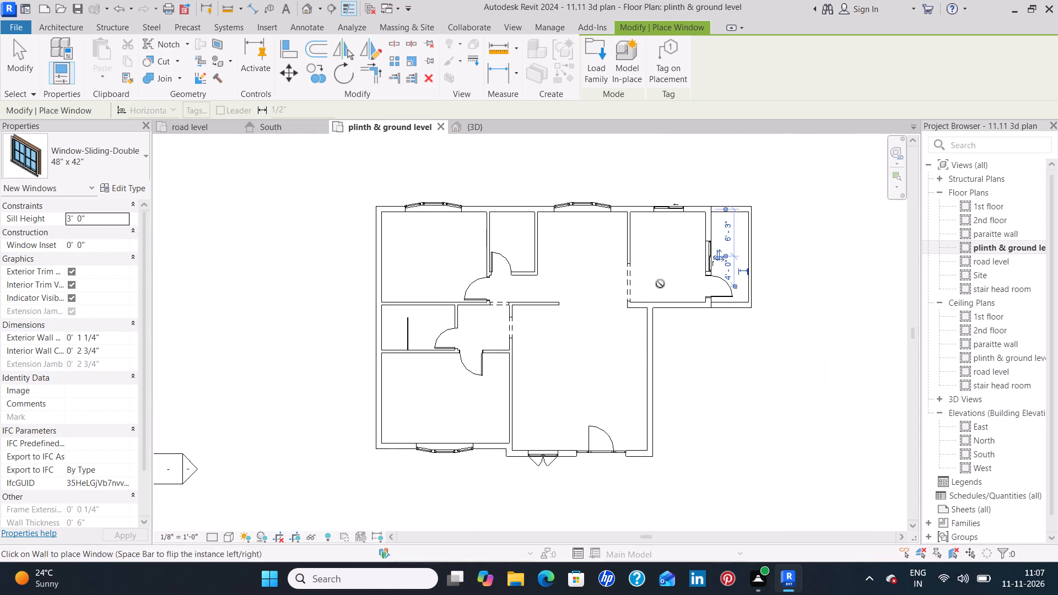
click(656, 332)
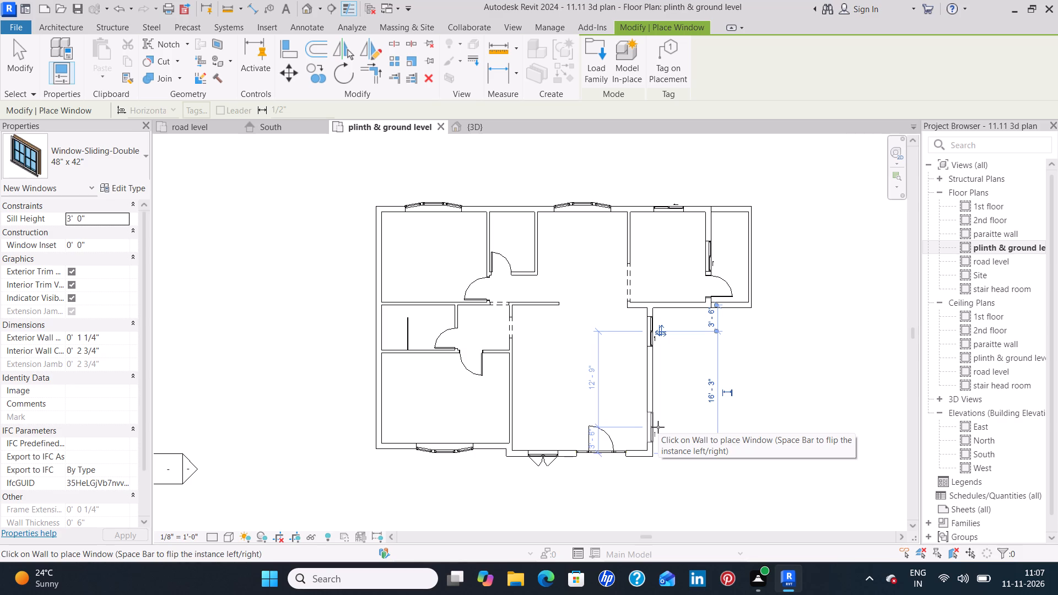
click(658, 427)
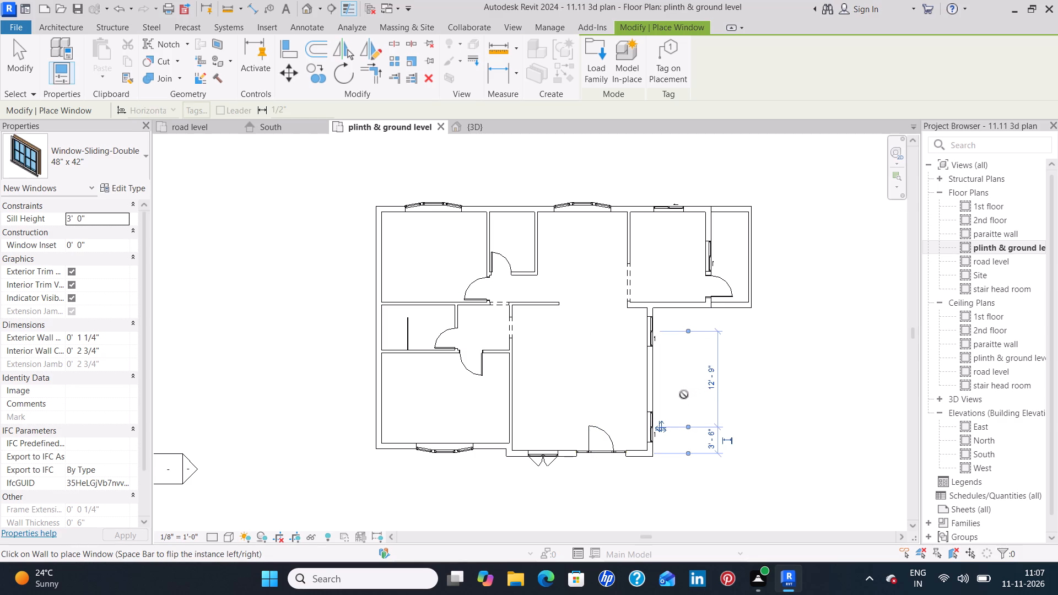
key(Escape)
key(Escape)
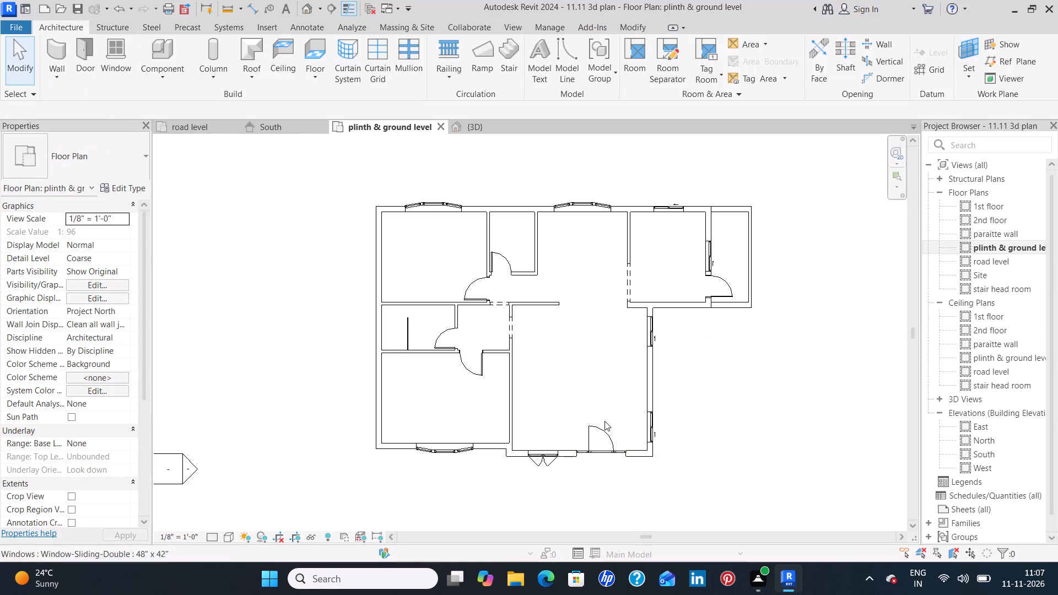
Replace the living room's south double casement window with a 48" x 42" sliding window, 4' 6" from the partition and 7' 9" from the door.
click(553, 463)
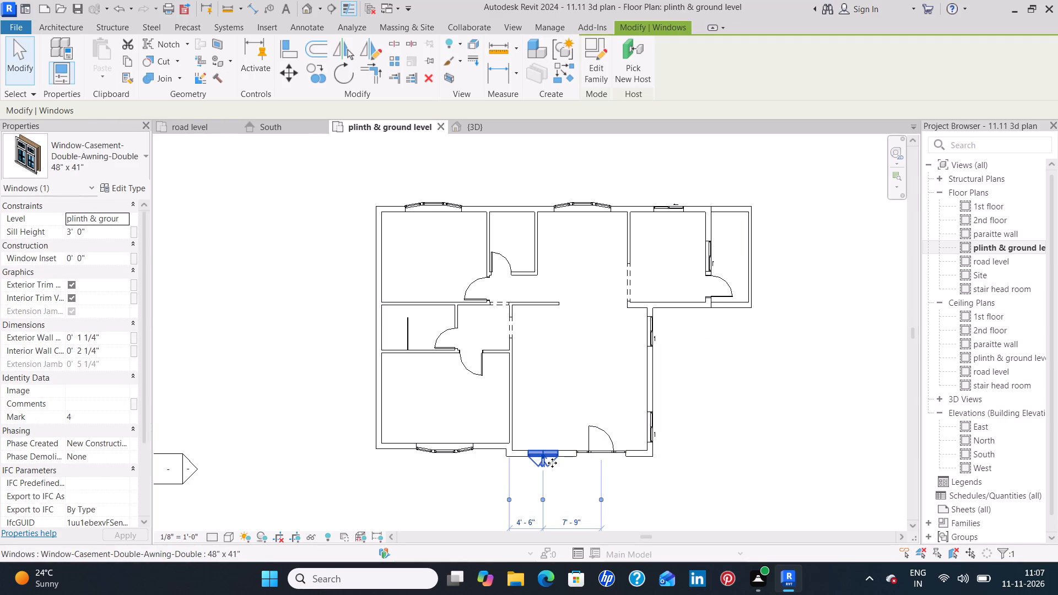
key(Delete)
click(650, 433)
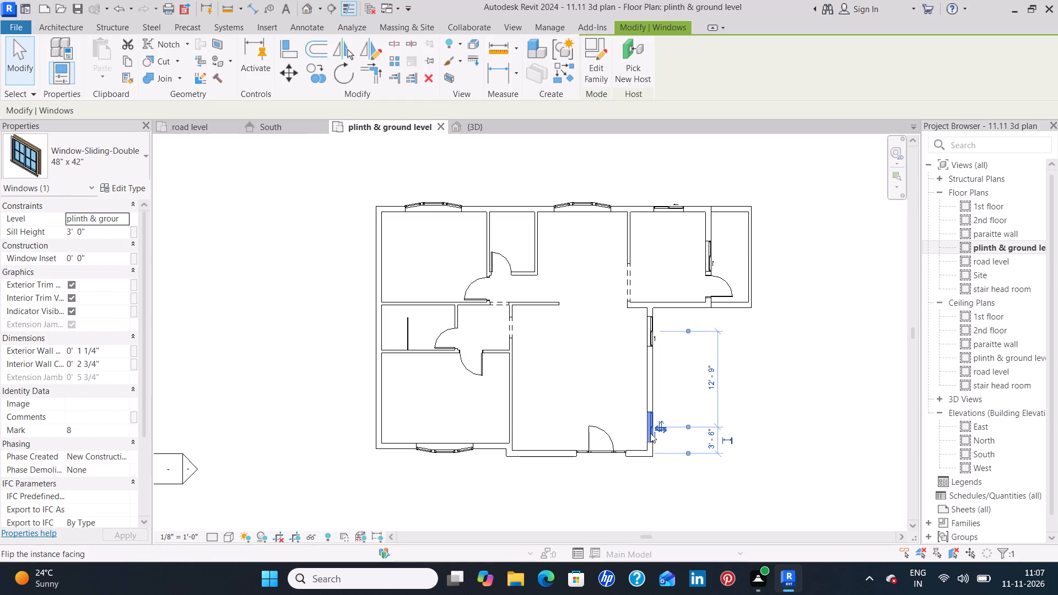
text(cs)
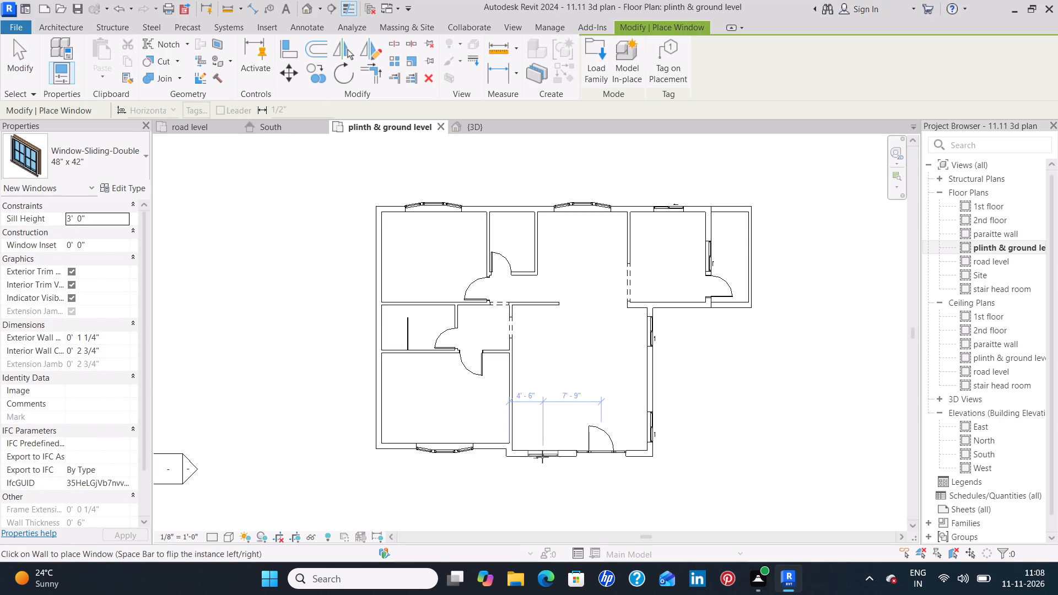
click(543, 457)
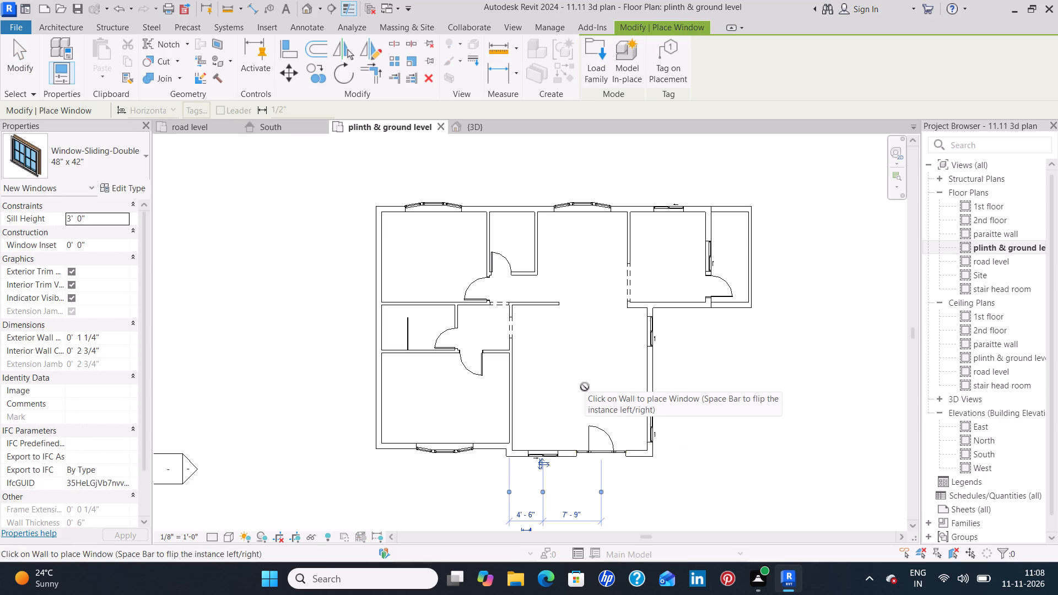
key(Escape)
key(Escape)
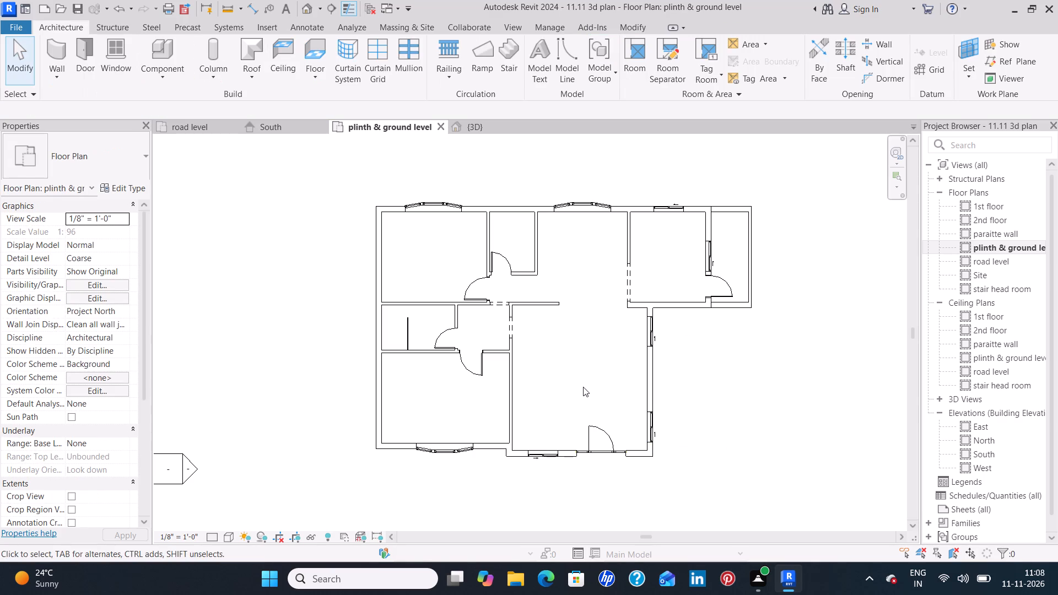
Place 48" x 42" sliding windows centred in the west exterior walls of Bedroom 2 and Bedroom 1, 6' 3 3/8" to each side.
scroll(579, 385, down, 3)
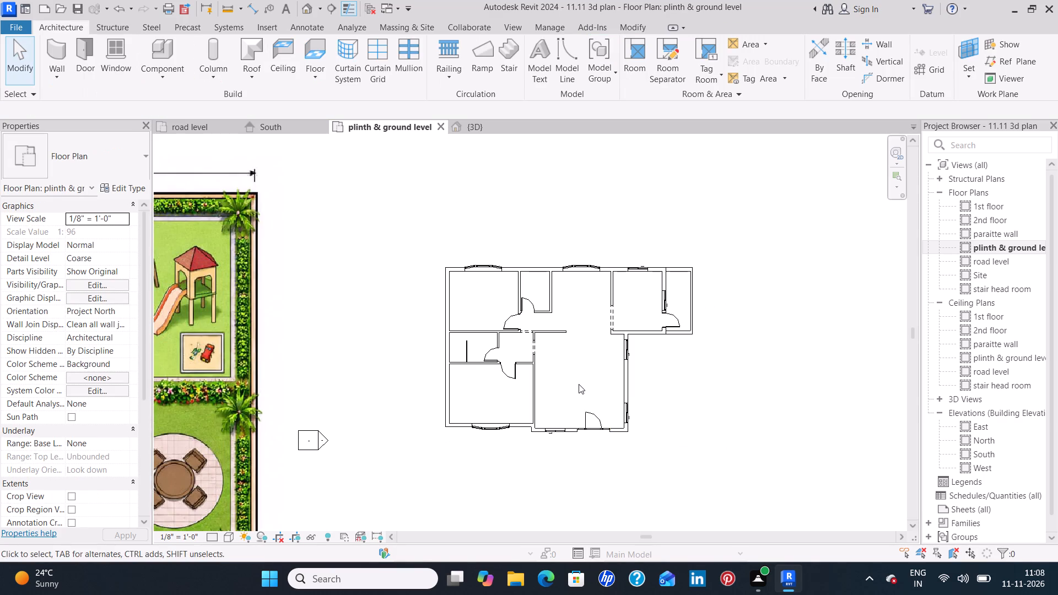
scroll(579, 384, down, 2)
scroll(474, 401, up, 2)
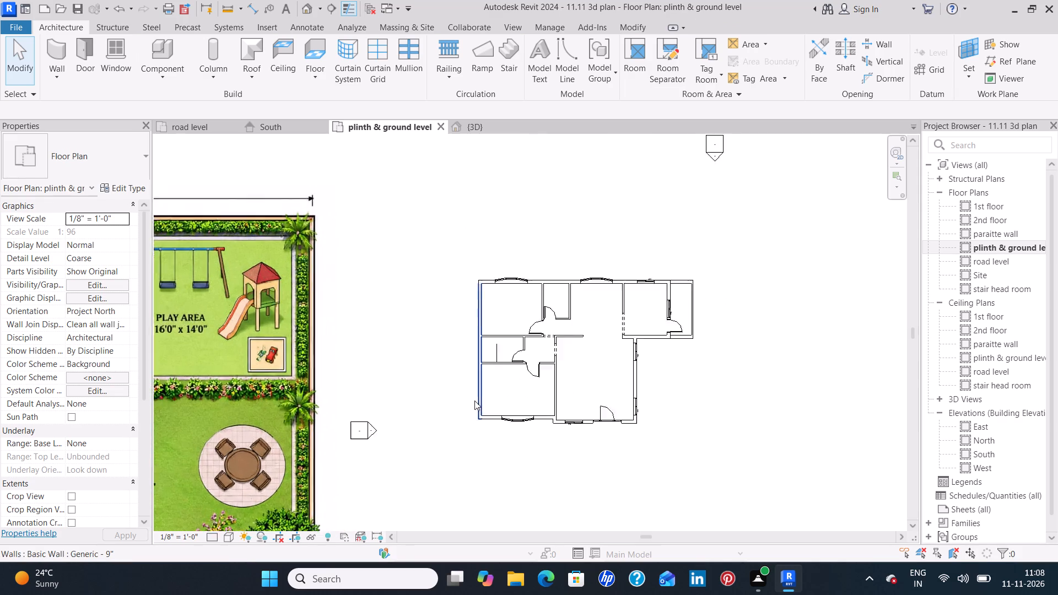
scroll(474, 401, up, 2)
click(631, 431)
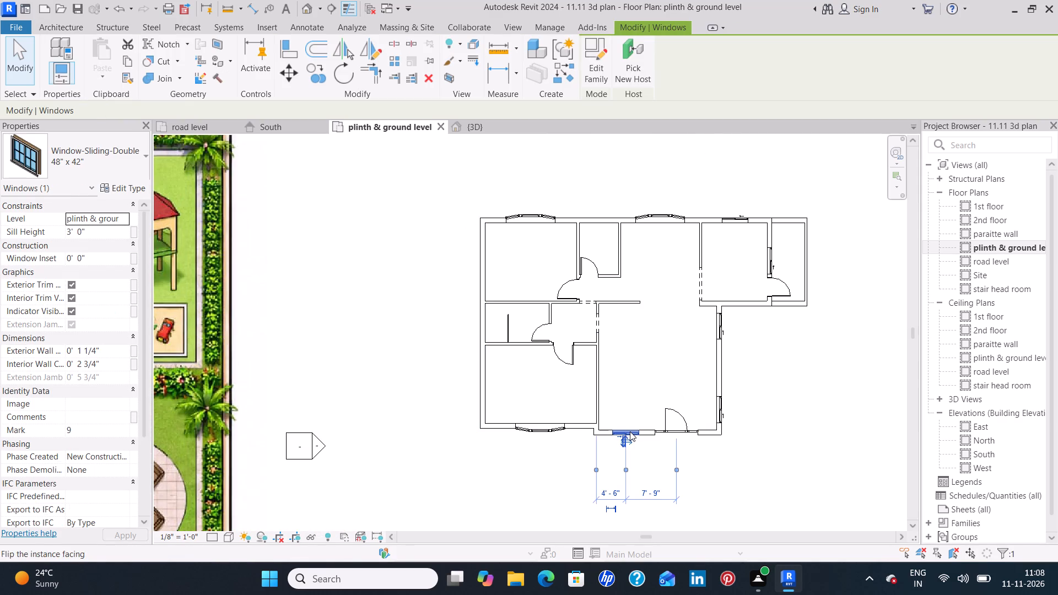
key(c)
key(s)
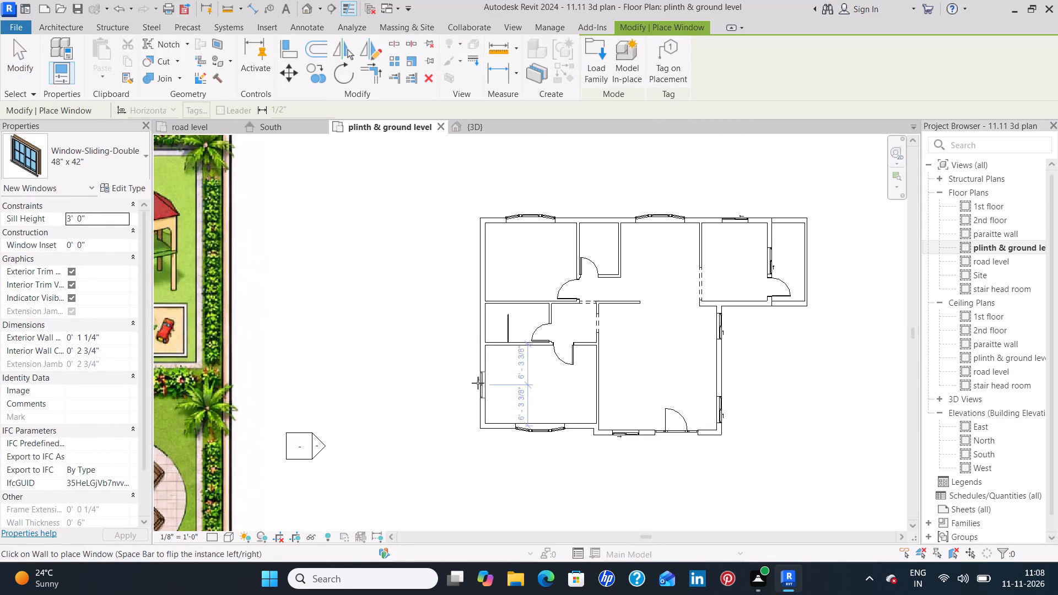
click(478, 383)
click(476, 259)
key(Escape)
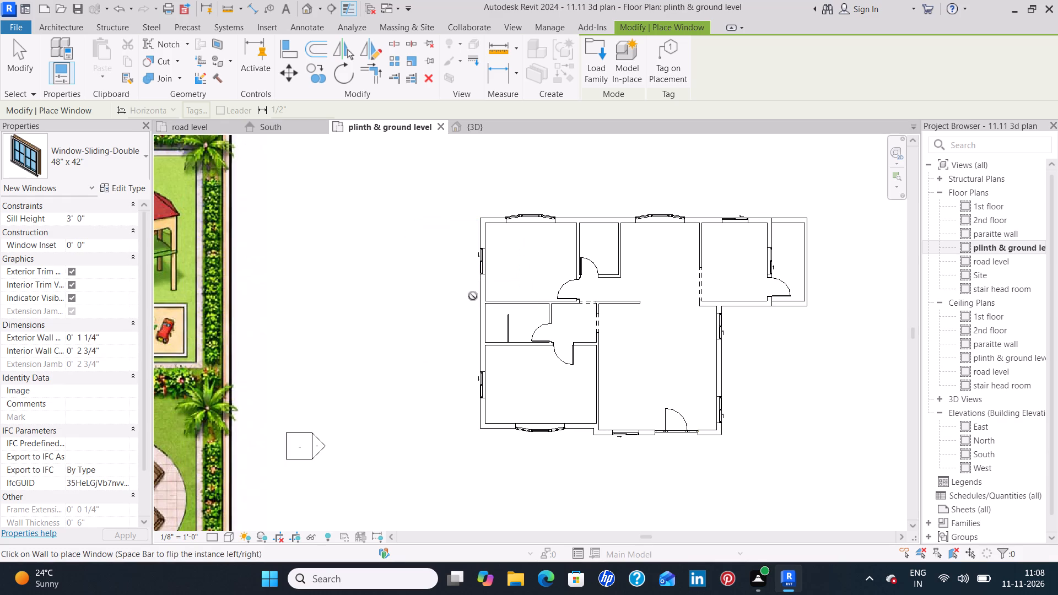
key(Escape)
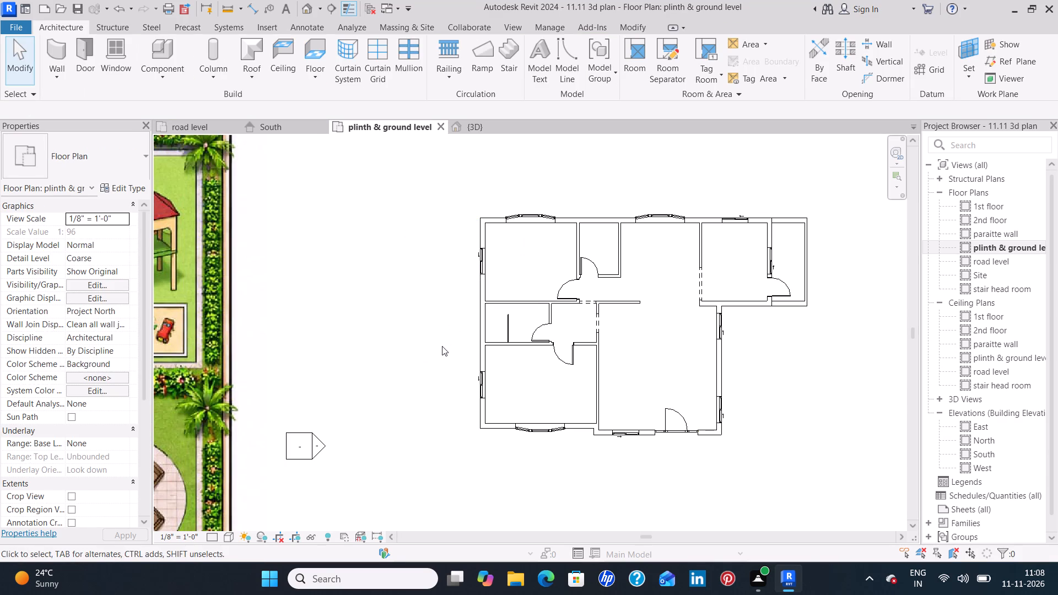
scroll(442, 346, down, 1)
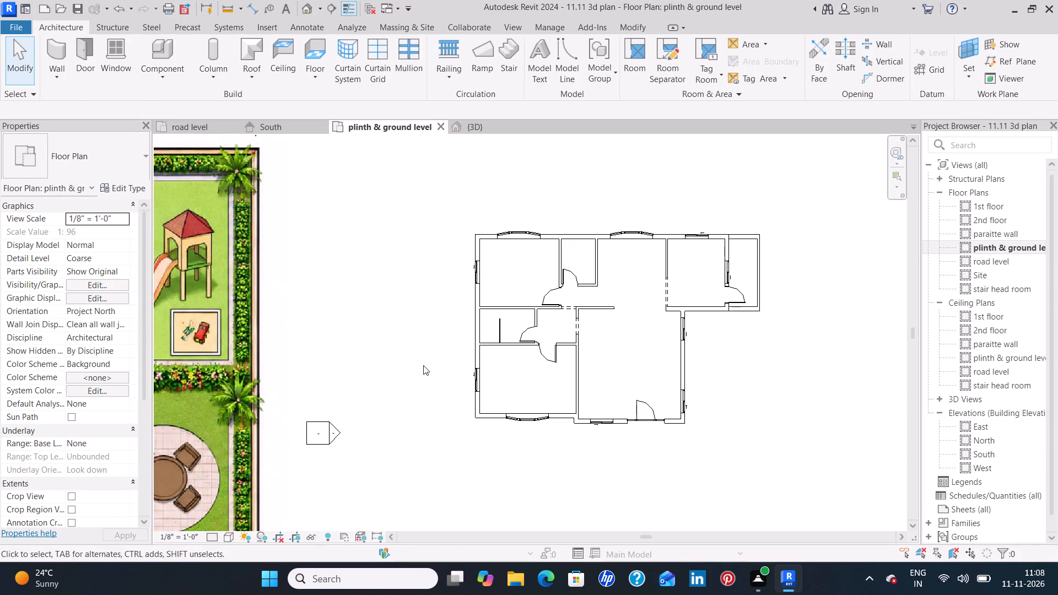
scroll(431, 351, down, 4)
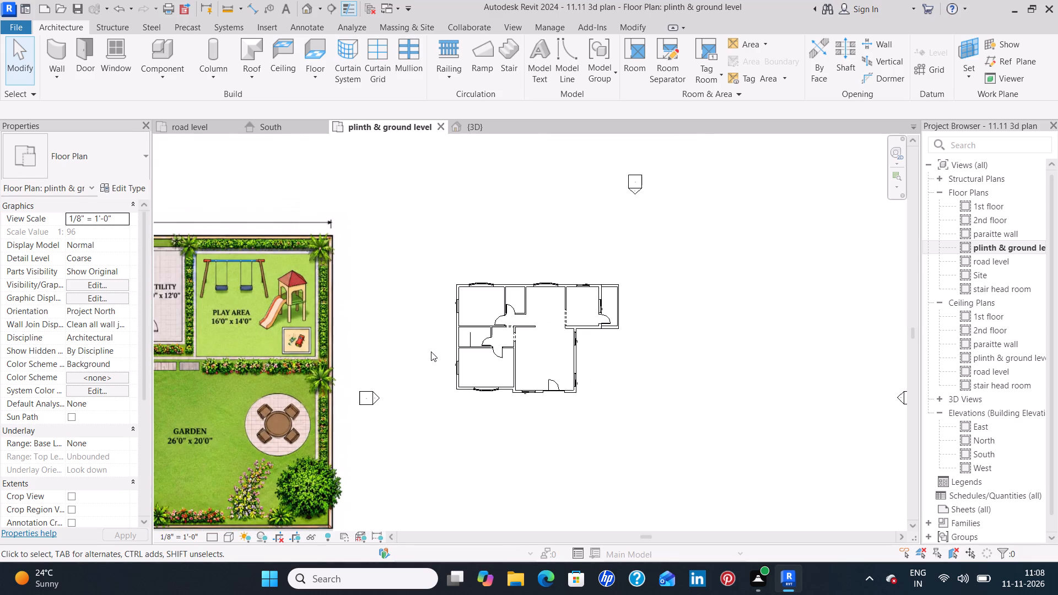
Load the Window-Louvers family from the Windows library for placement as a 24" x 24" window.
click(120, 56)
click(601, 71)
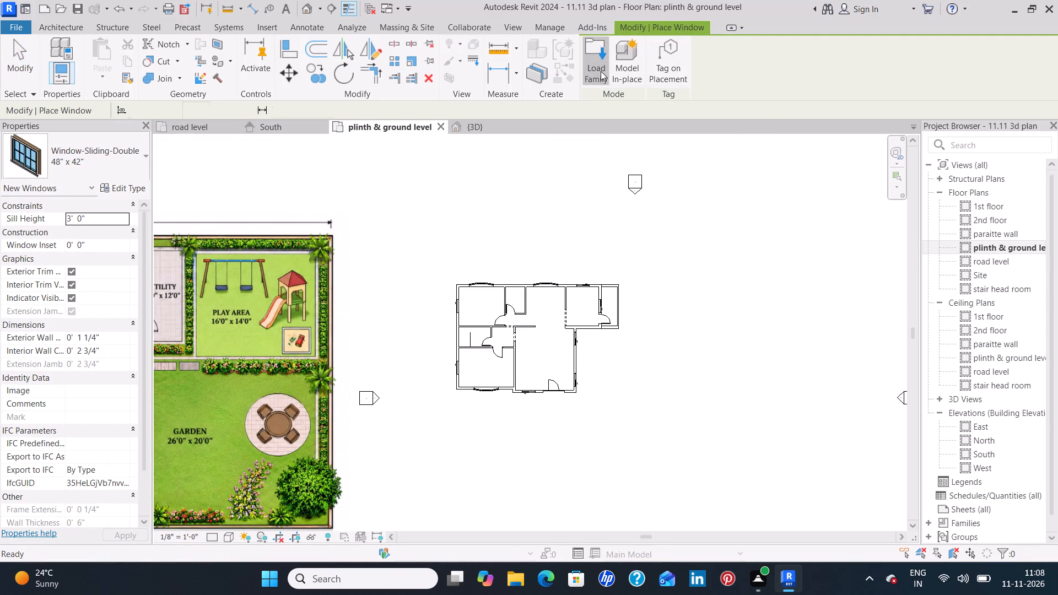
scroll(465, 285, down, 5)
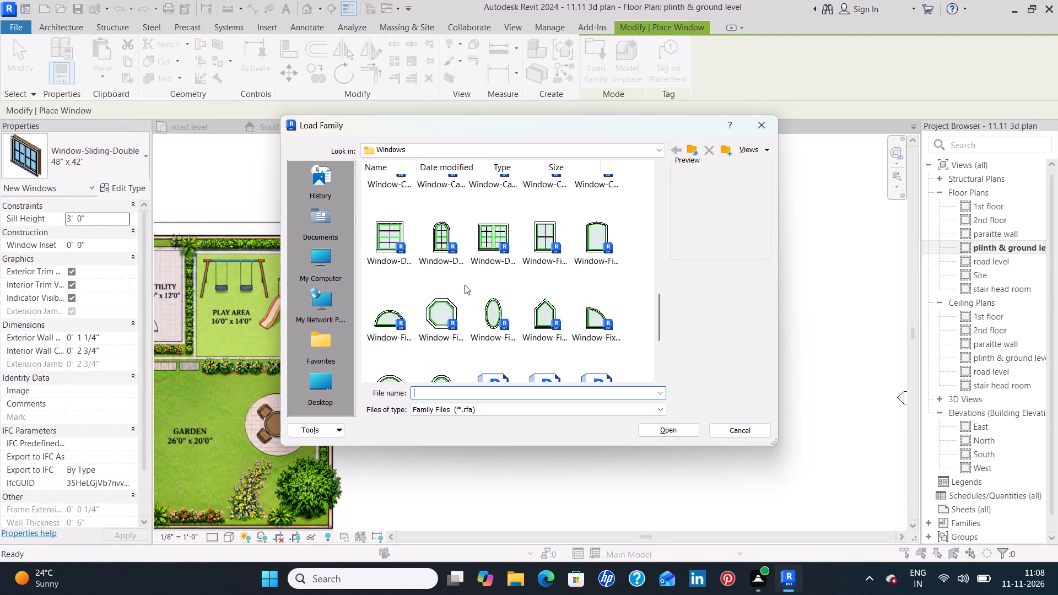
scroll(465, 285, down, 3)
click(532, 264)
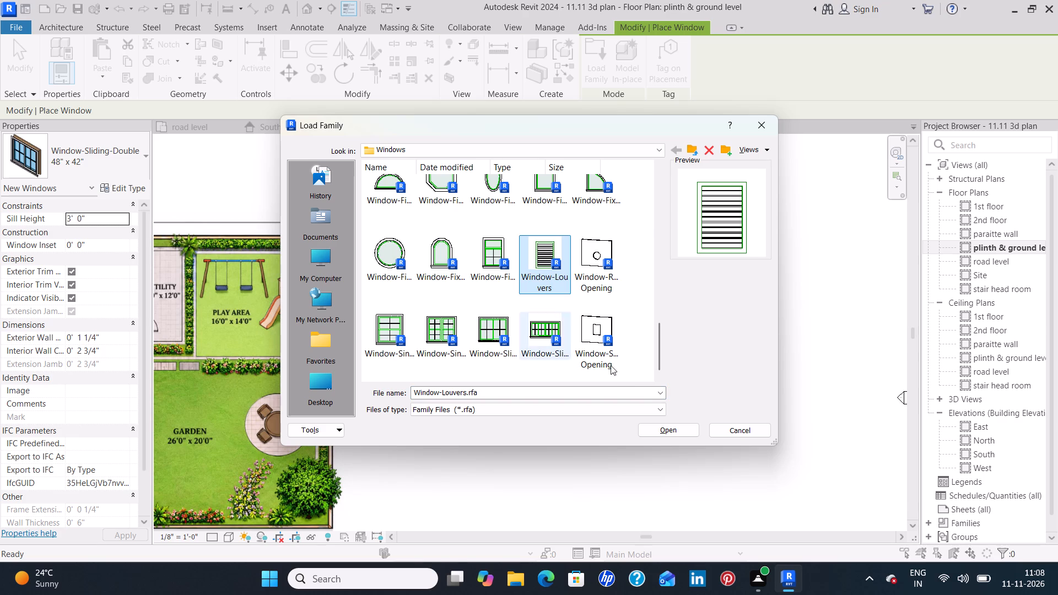
click(668, 428)
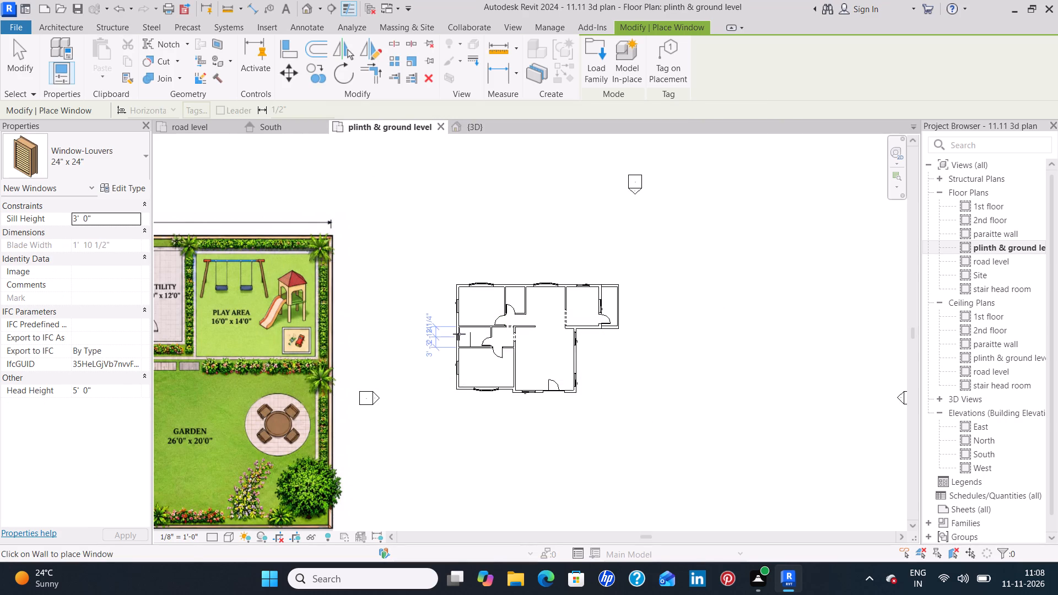
Place a 24" x 24" louvered window with a 6' 0" sill height in the west toilet's exterior wall, 2' 0" from the Bedroom 1 partition.
scroll(459, 334, up, 12)
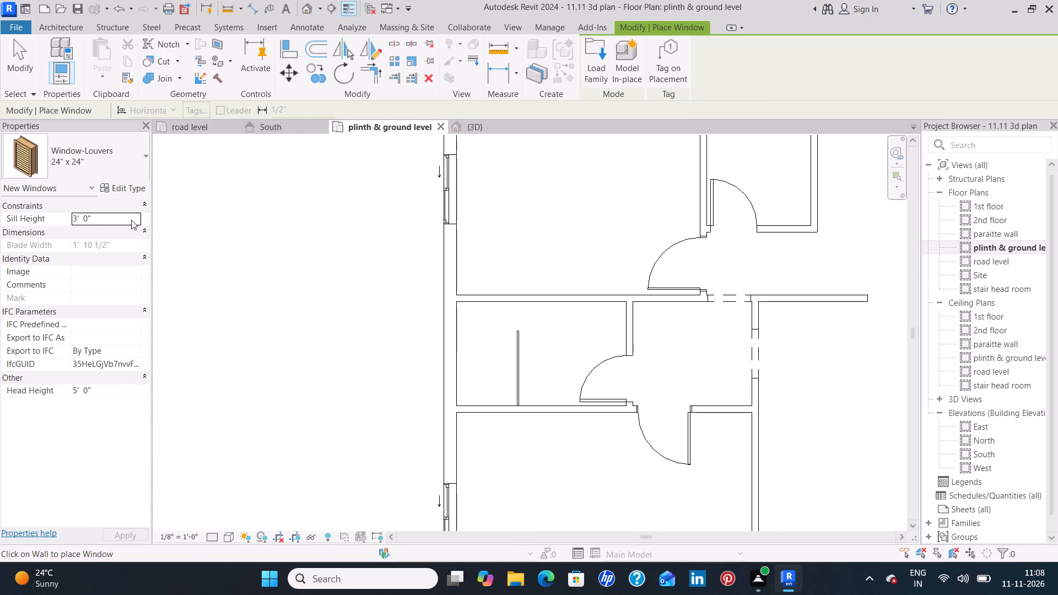
click(127, 223)
key(BackSpace)
text(6')
key(Return)
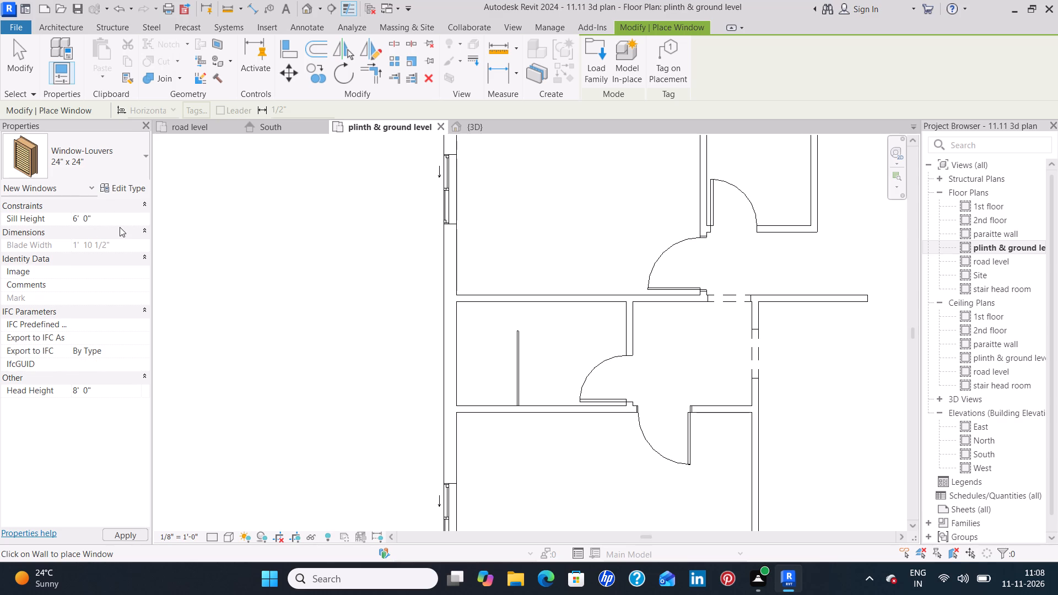
click(447, 331)
Place a 24" x 24" louvered window in the north toilet's exterior wall, 4' 4 1/2" from the west partition and 2' 0" from the east.
middle_drag(690, 282, 636, 366)
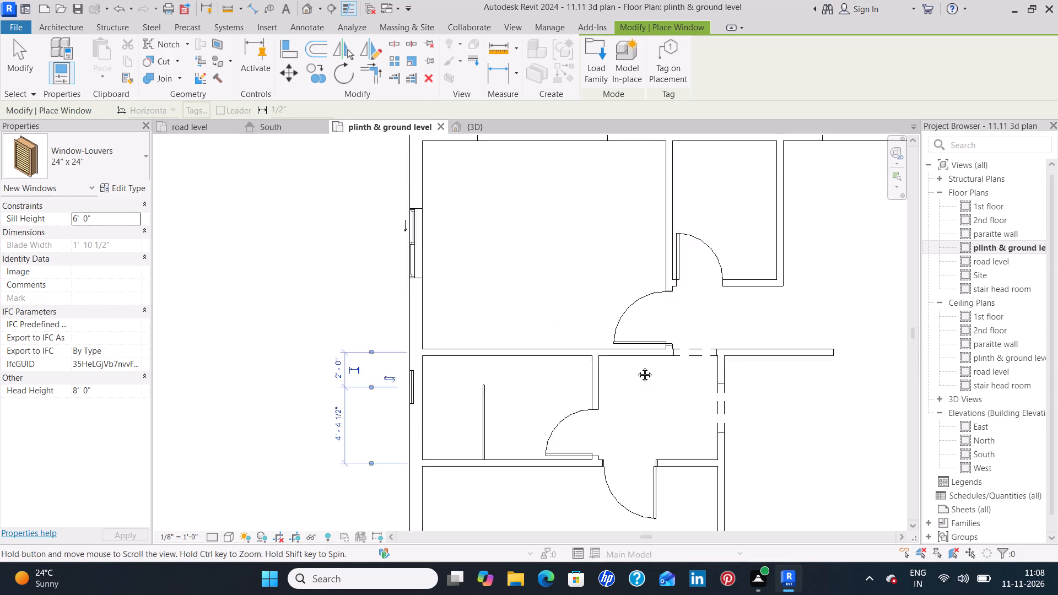
middle_drag(636, 366, 556, 472)
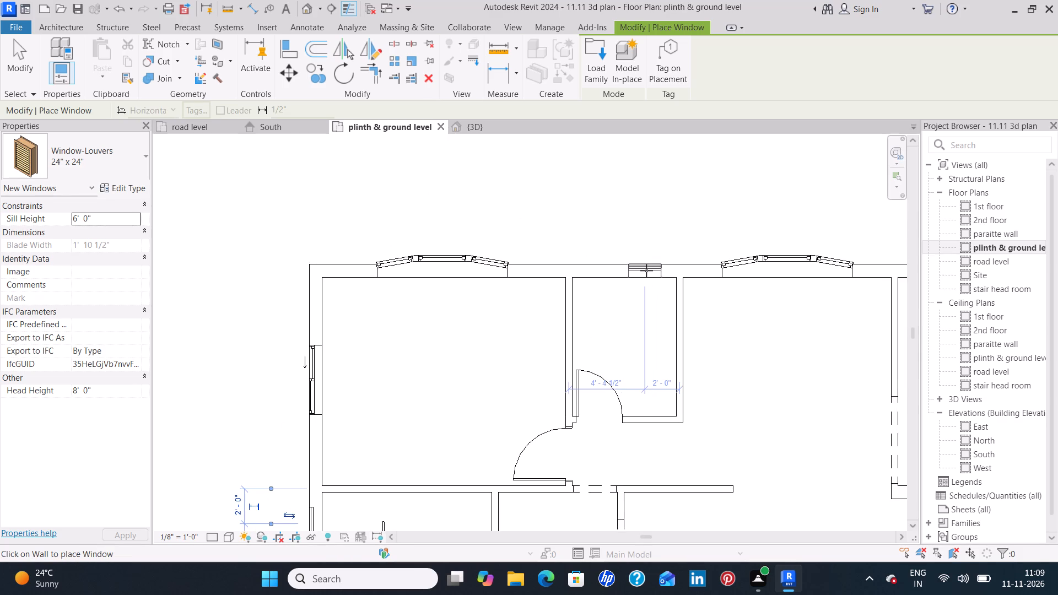
click(645, 271)
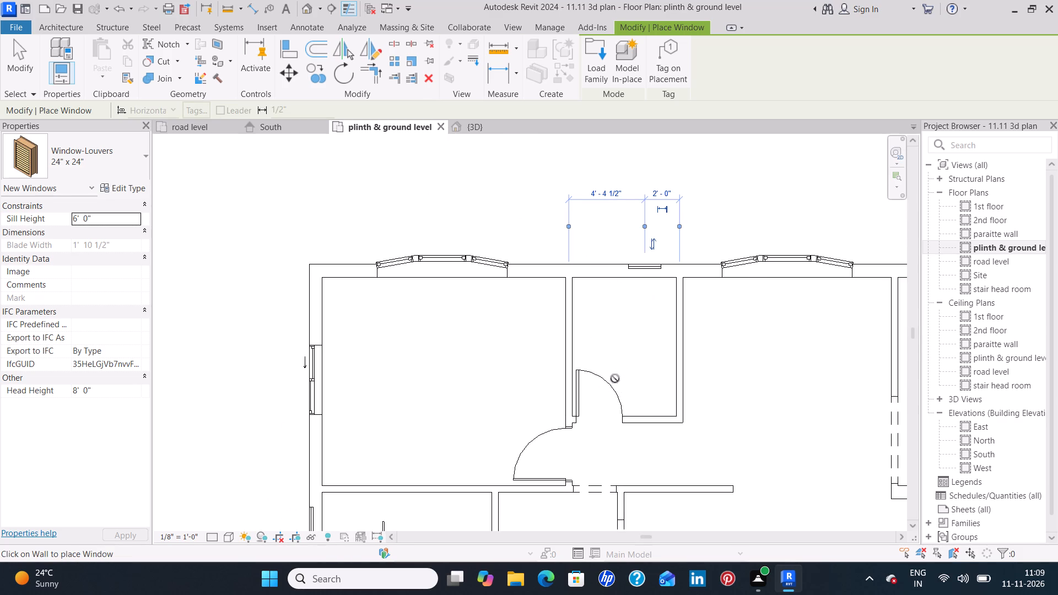
key(Escape)
key(Escape)
Examine the whole modelled plan beside the coloured reference plan, checking the rooms and kitchen layout.
scroll(616, 379, down, 2)
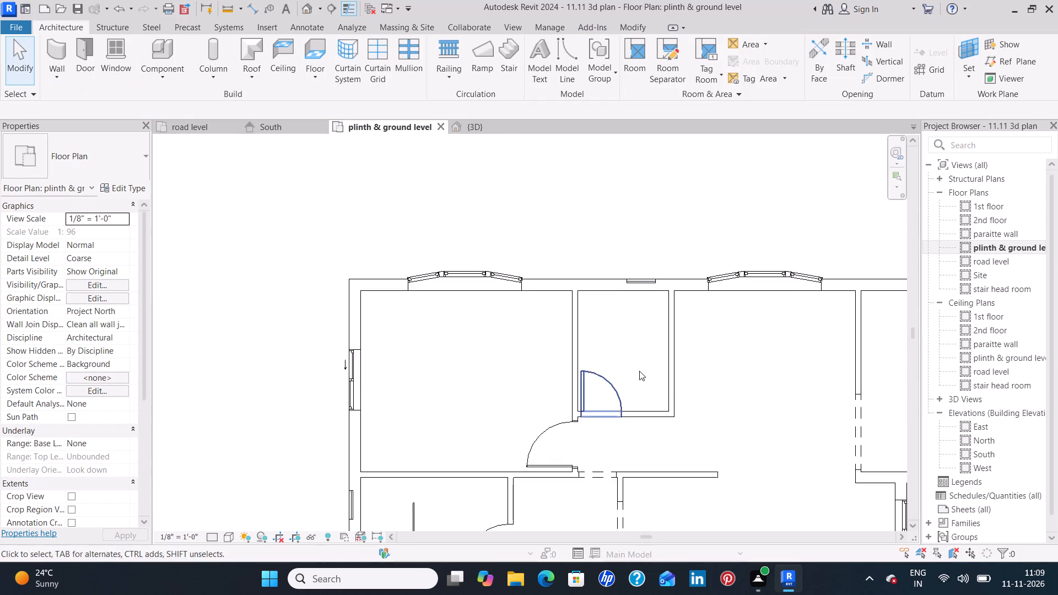
scroll(639, 371, down, 7)
middle_drag(701, 457, 646, 333)
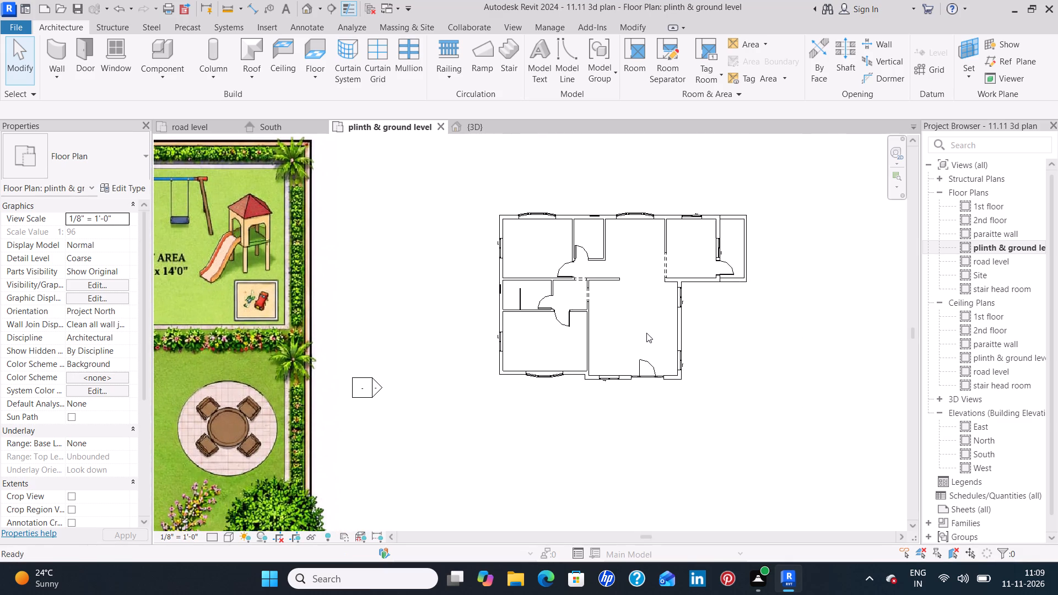
scroll(646, 333, down, 3)
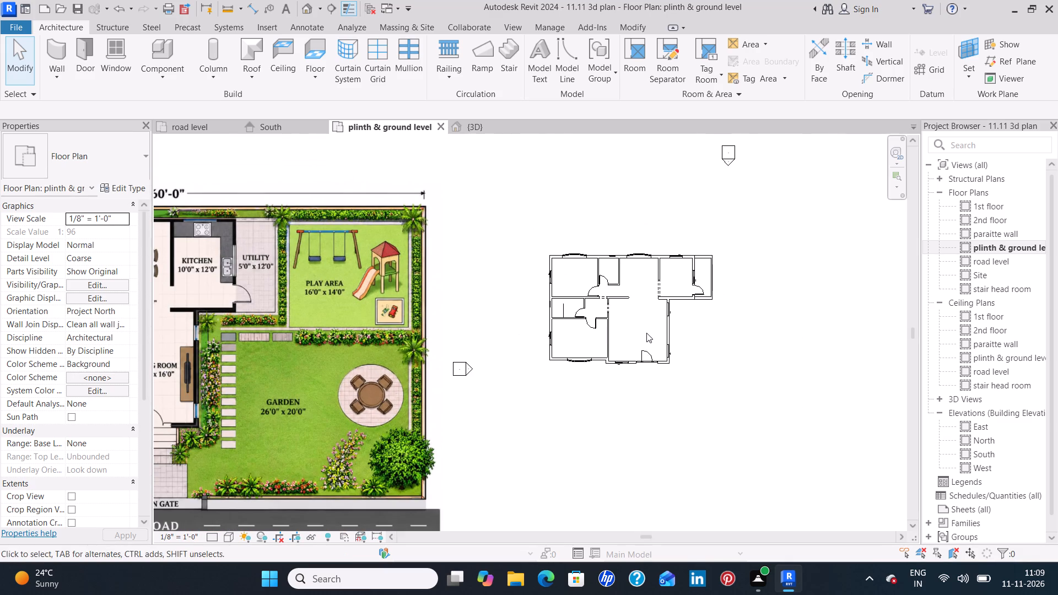
scroll(641, 329, down, 1)
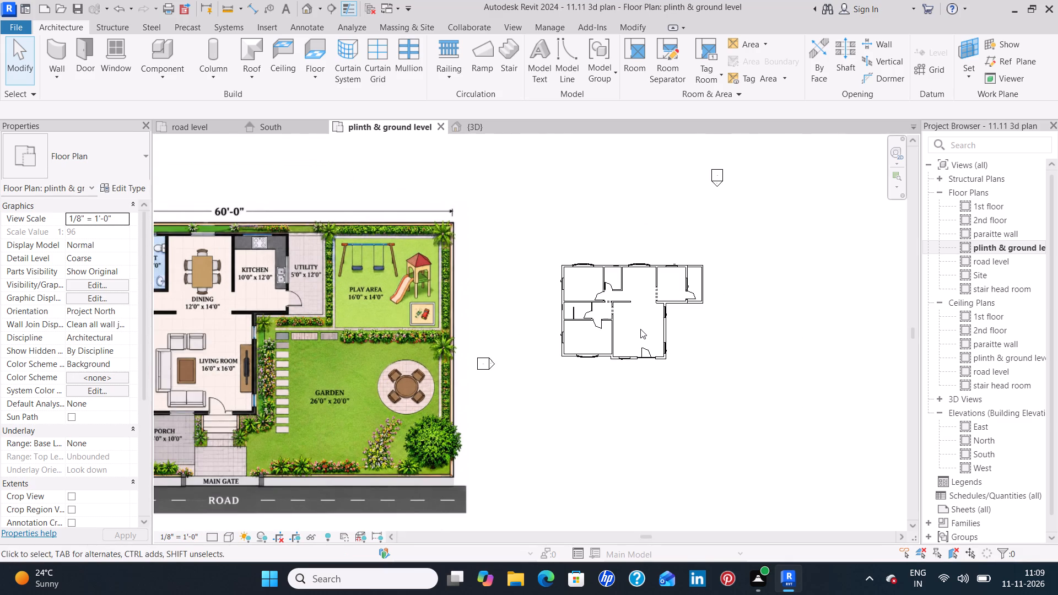
scroll(639, 328, down, 1)
middle_drag(638, 328, 717, 331)
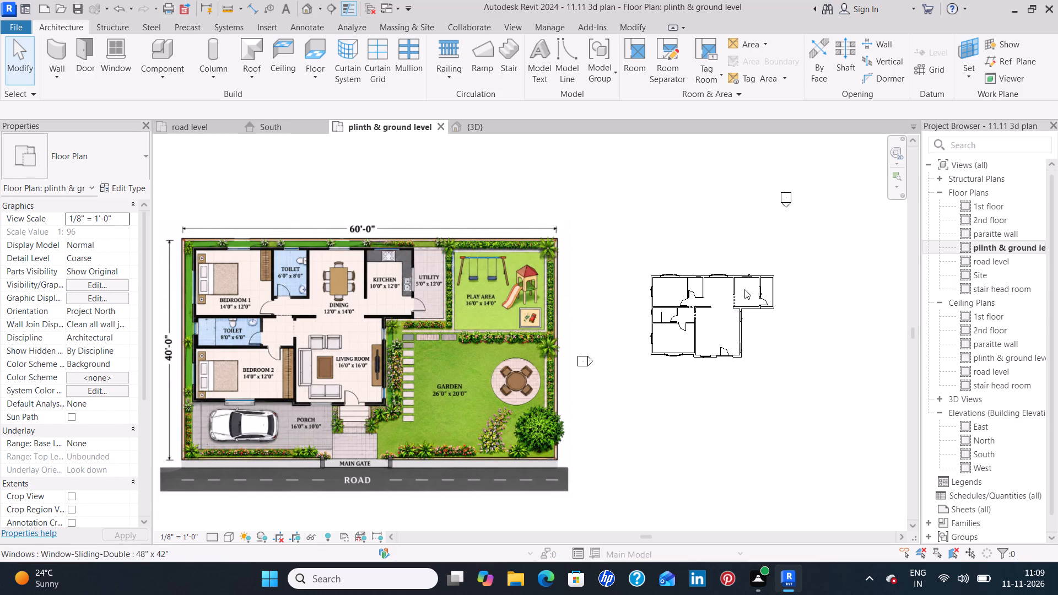
Load the Base Cabinet-Corner Unit-Square family from the Casework Base Cabinets library for the kitchen.
scroll(742, 289, up, 3)
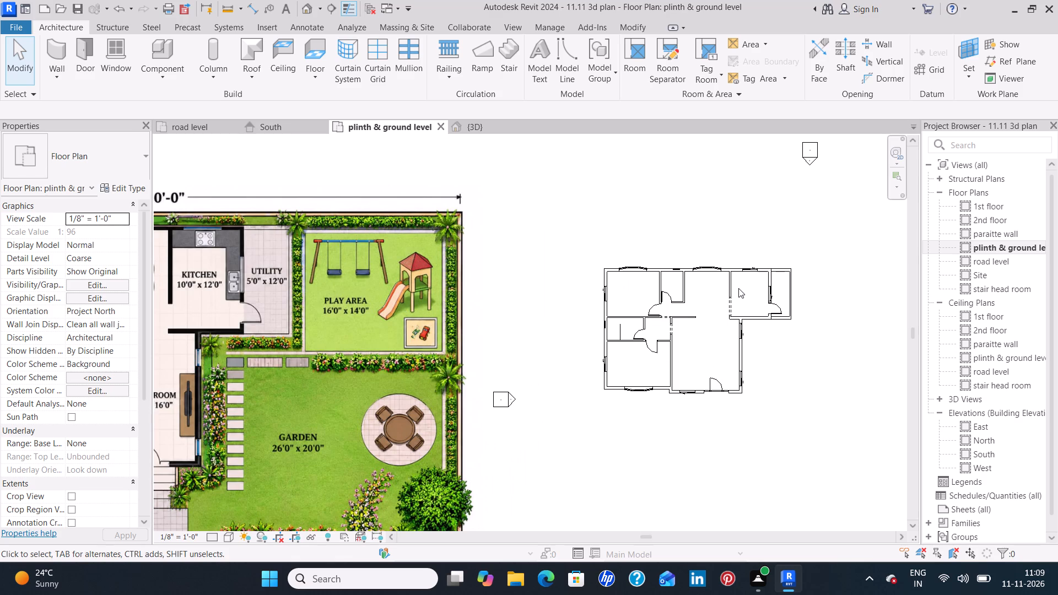
middle_drag(729, 290, 491, 378)
scroll(519, 372, up, 5)
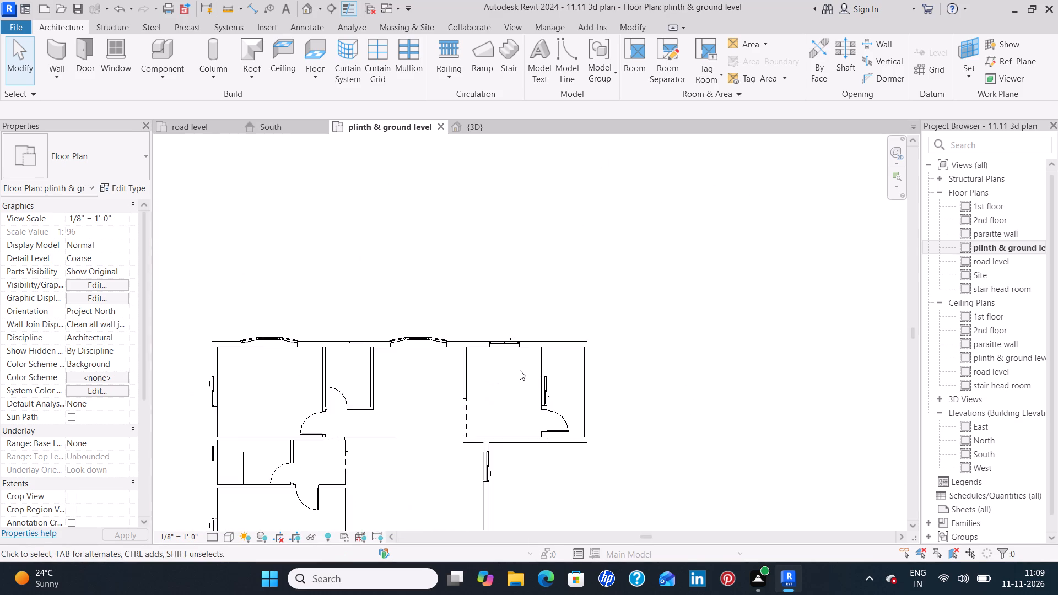
scroll(518, 370, up, 4)
middle_drag(505, 414, 492, 324)
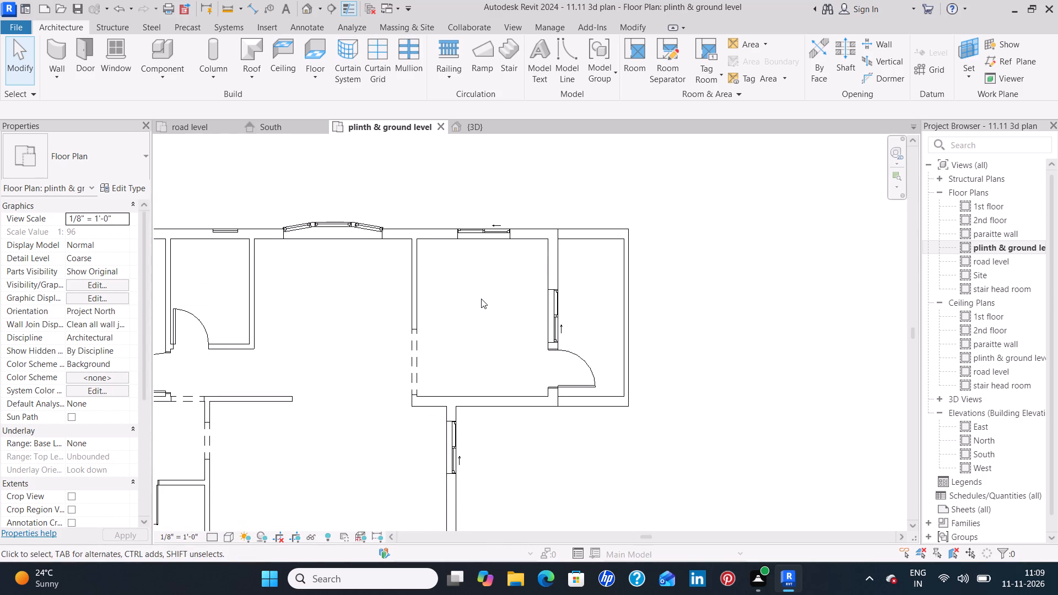
scroll(481, 299, up, 3)
middle_drag(456, 329, 455, 284)
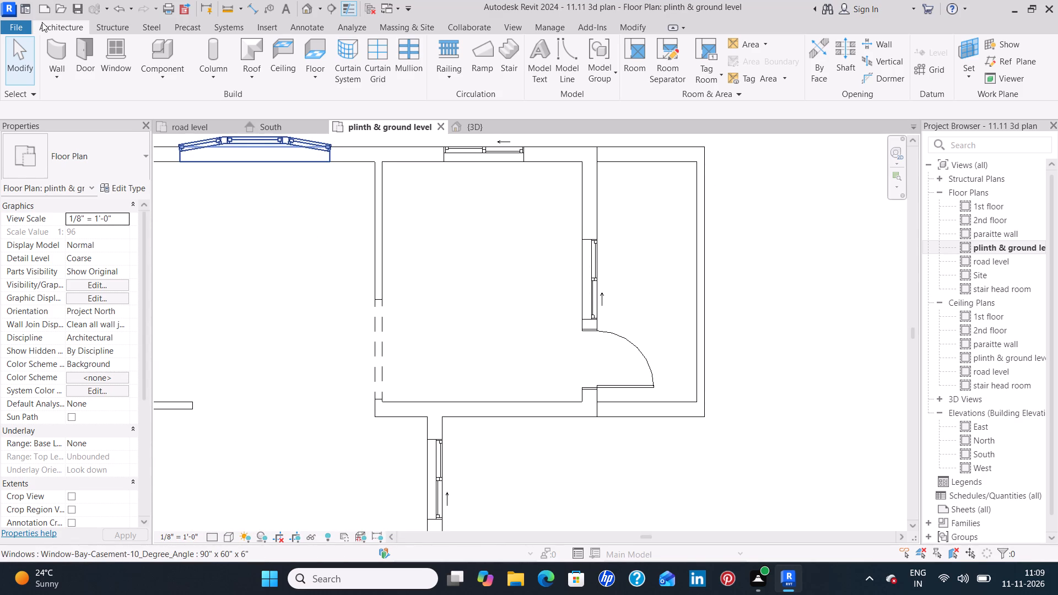
click(162, 45)
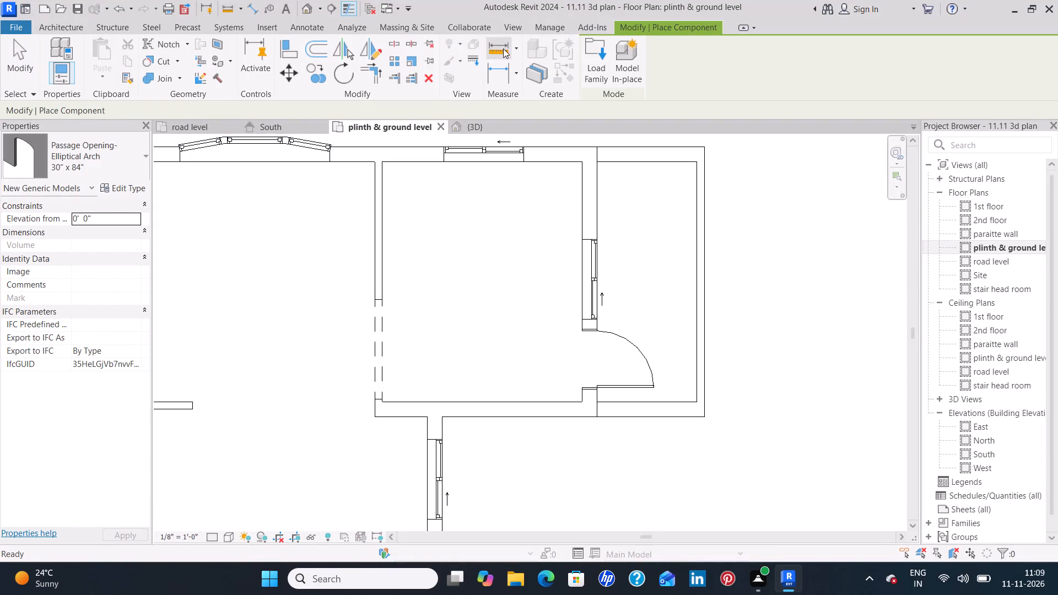
click(600, 74)
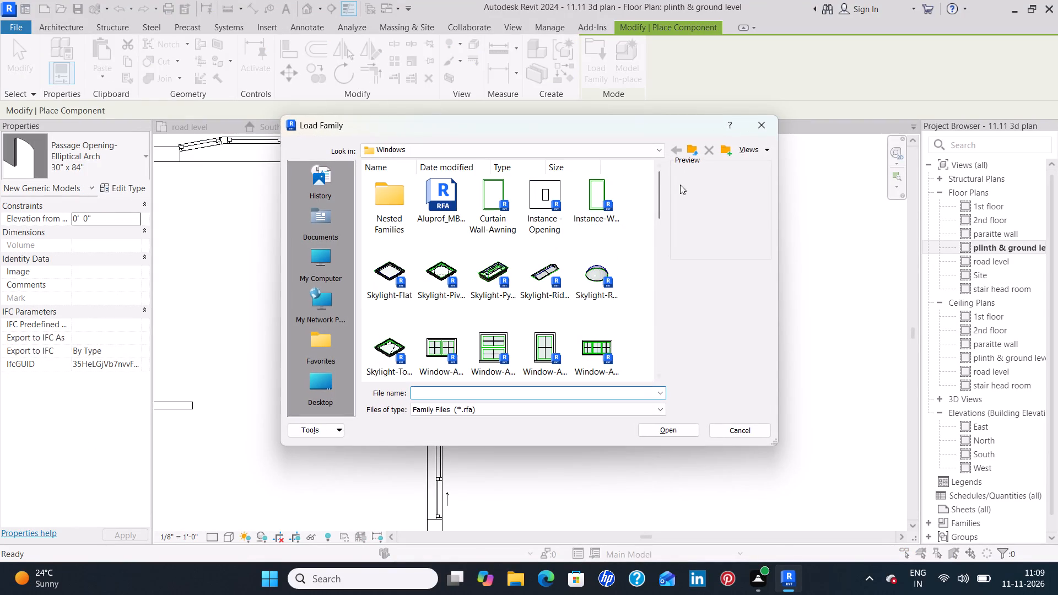
click(694, 151)
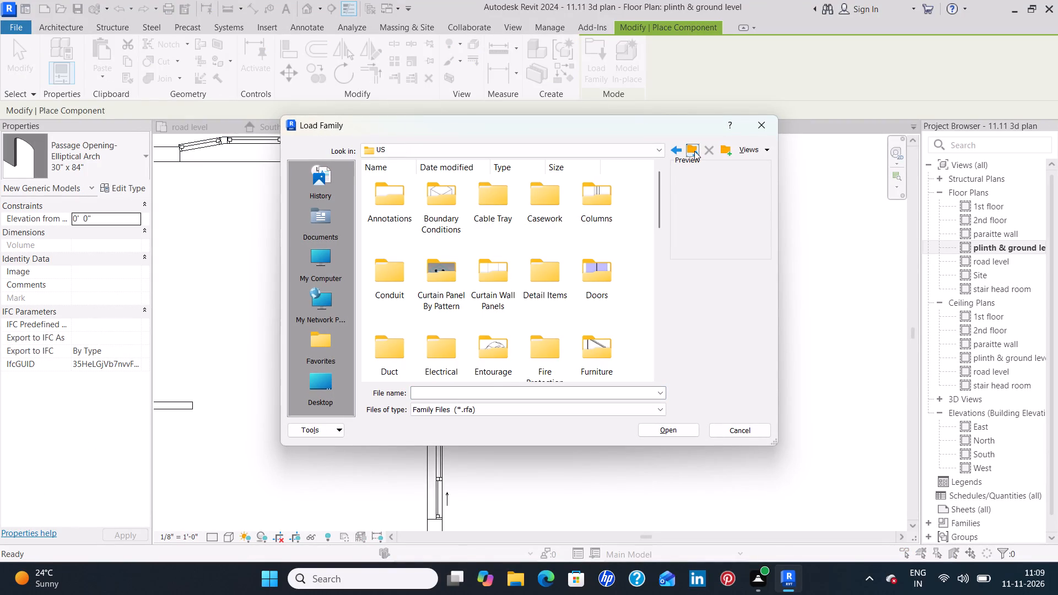
double_click(548, 194)
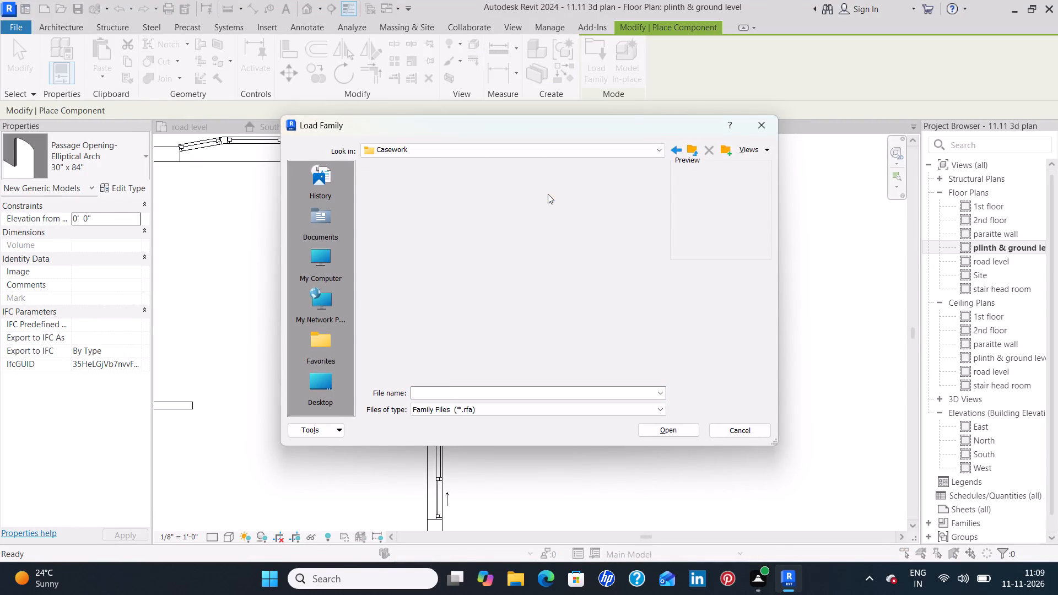
double_click(389, 203)
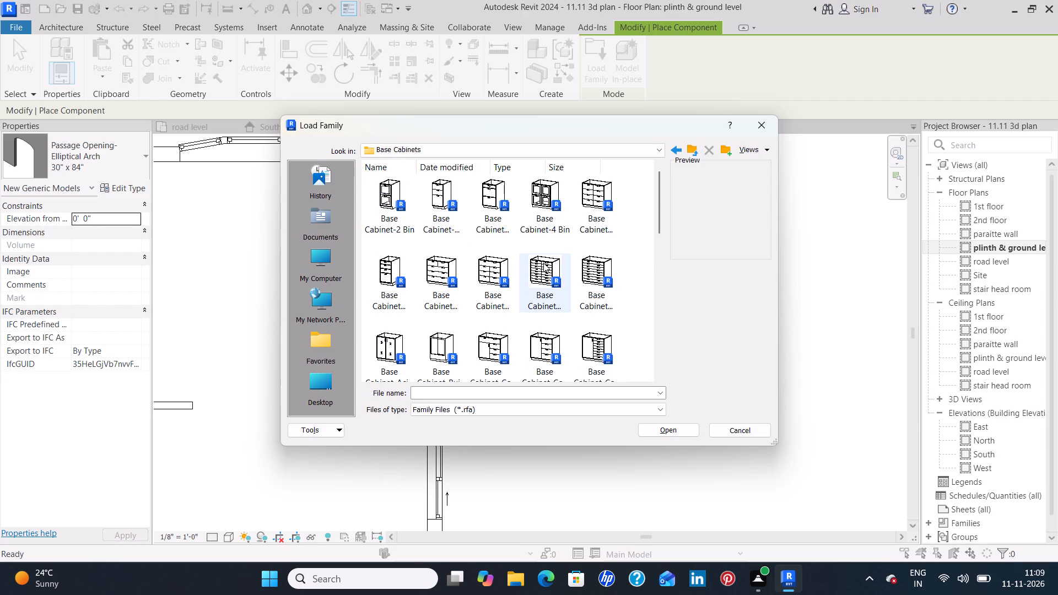
scroll(543, 263, down, 3)
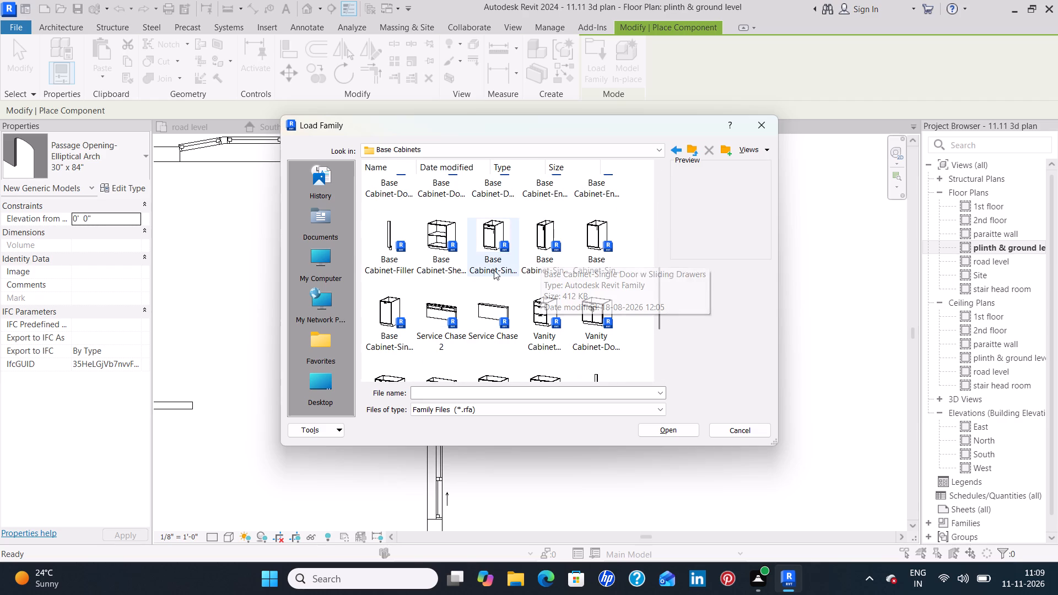
scroll(485, 271, down, 2)
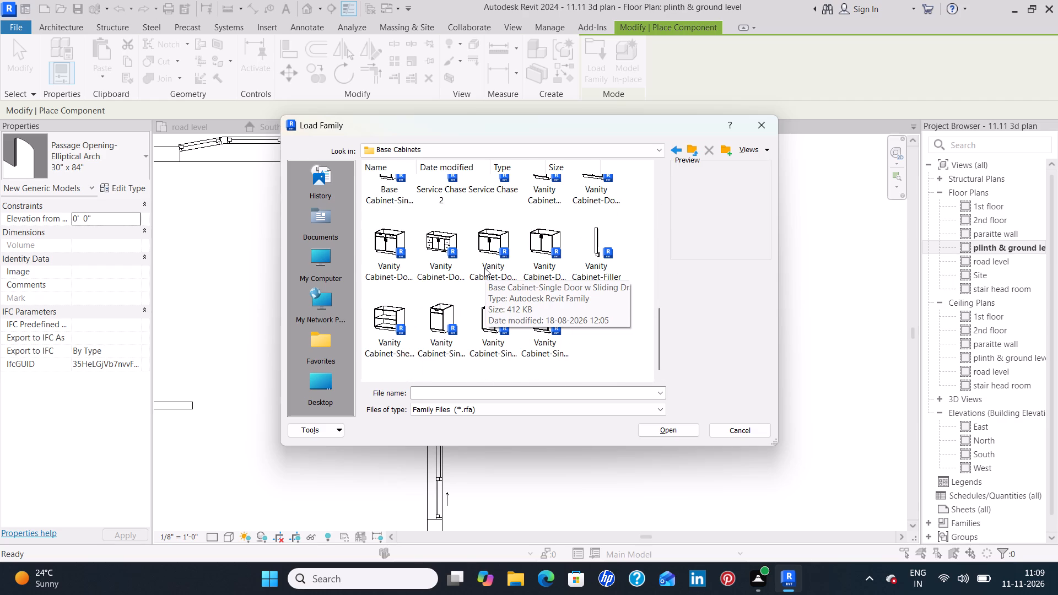
scroll(484, 263, up, 2)
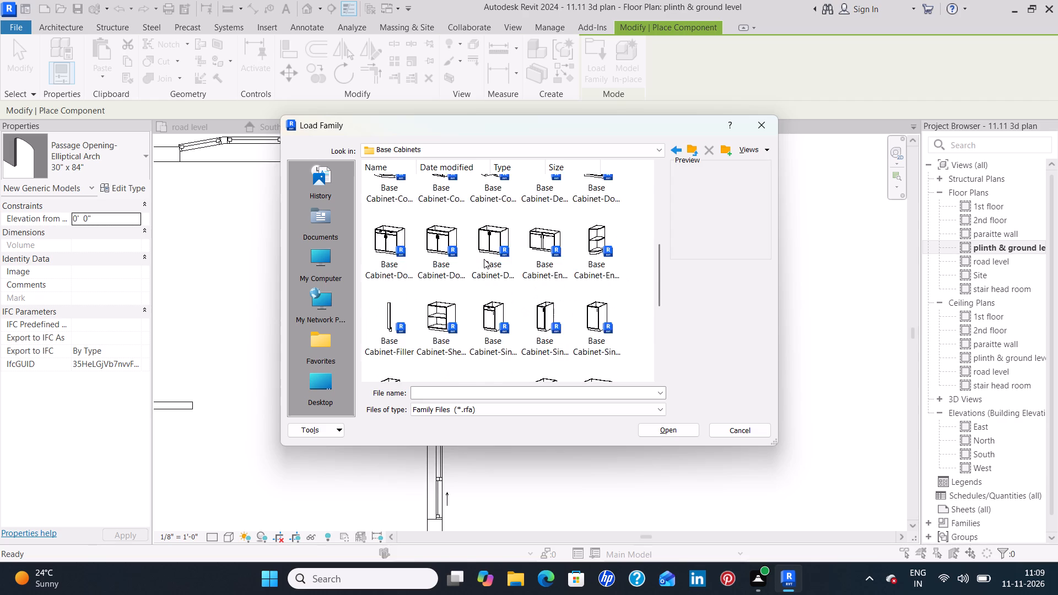
scroll(484, 259, up, 1)
click(495, 268)
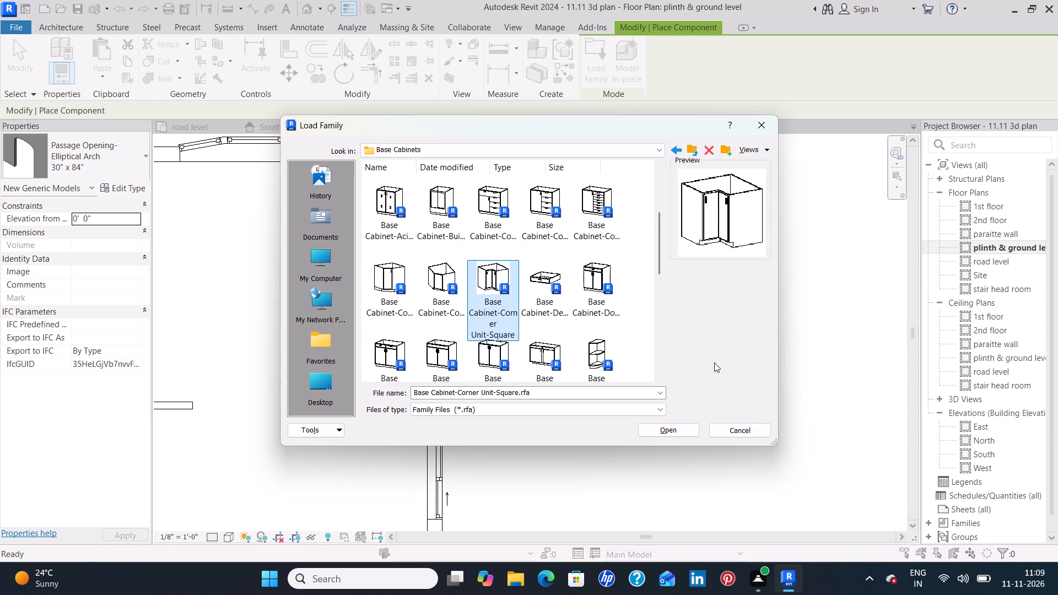
click(664, 426)
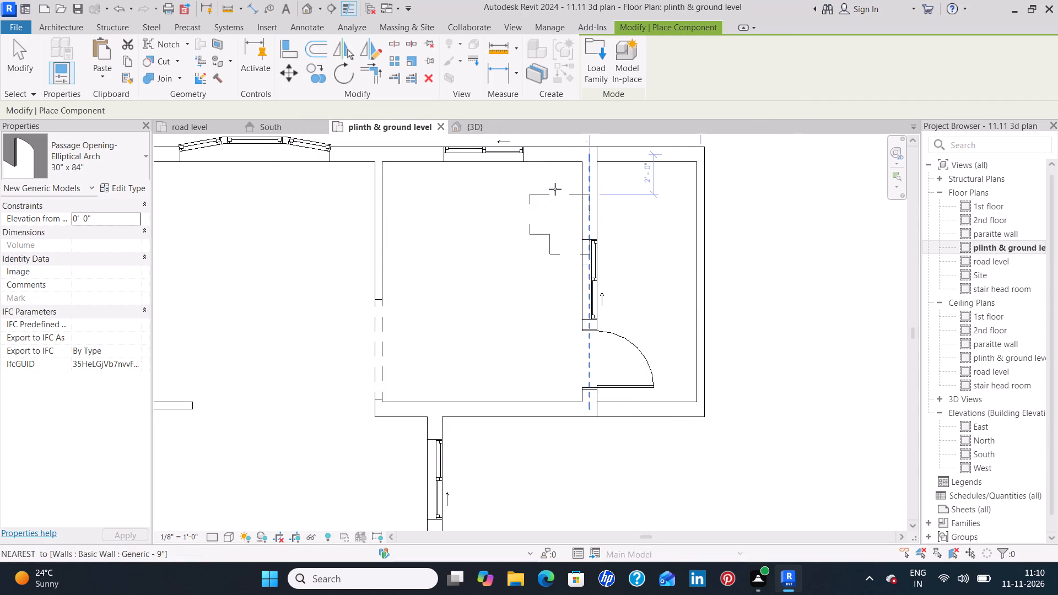
Place the 36" square corner base cabinet in the kitchen's northeast inside corner.
click(542, 163)
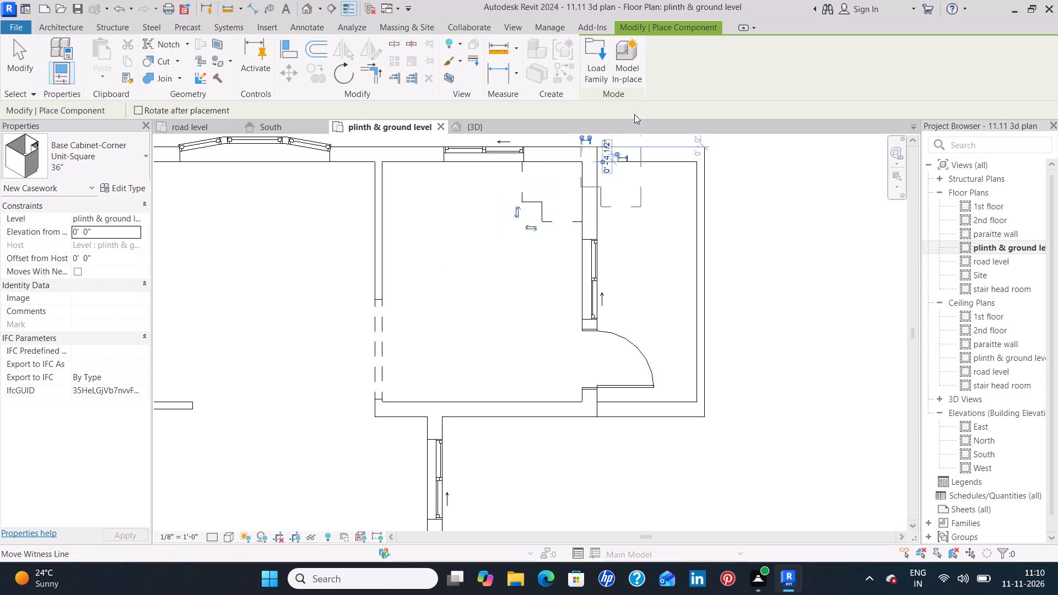
Open the Base Cabinets family library for loading another cabinet.
click(595, 75)
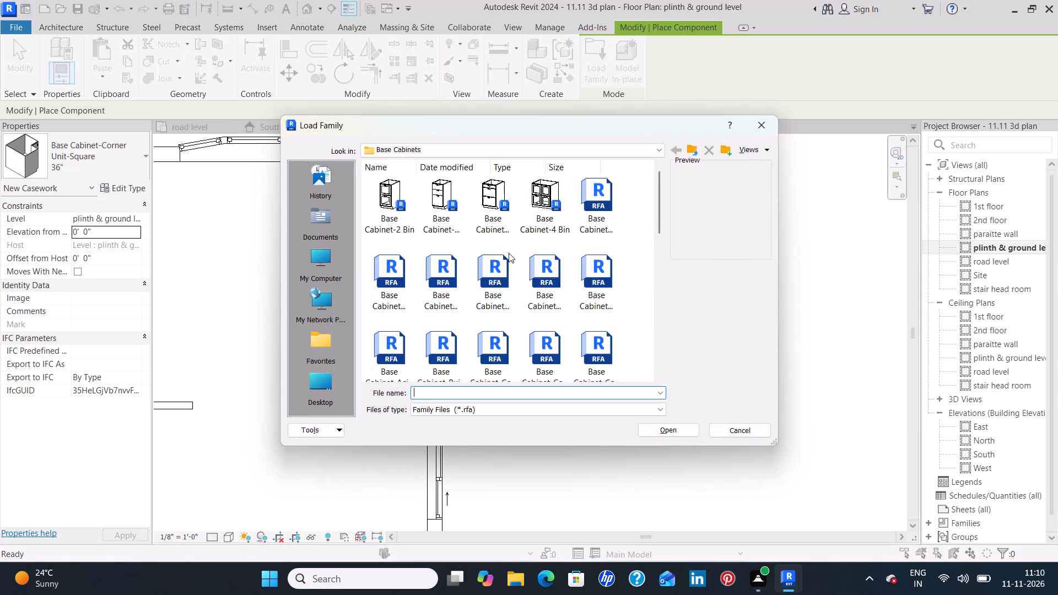
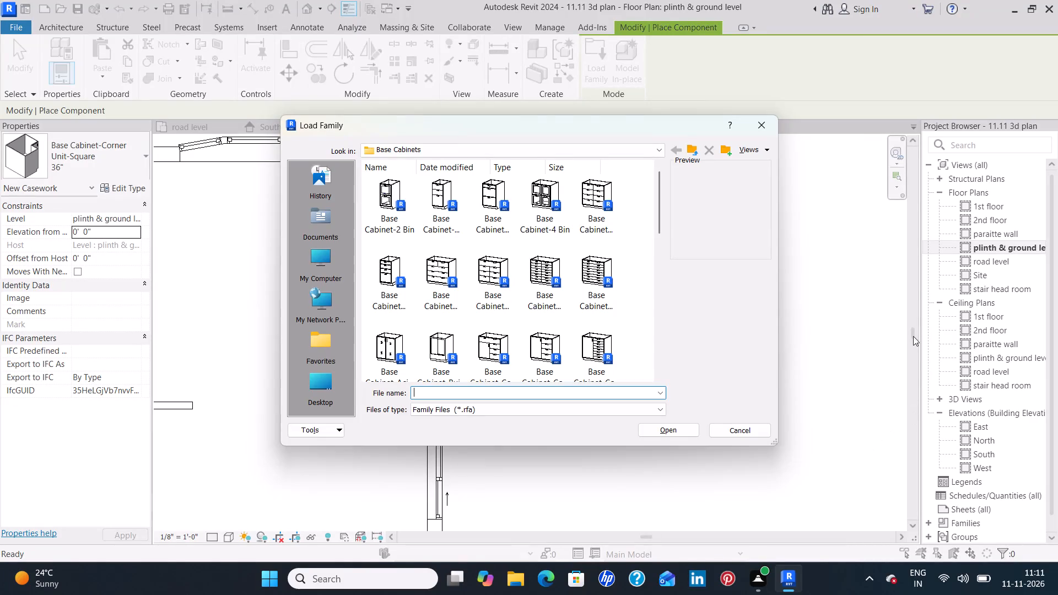
Load the Vanity Cabinet-Double Door & 4 Drawer family and place a 48" cabinet against the upper wall, beside the corner cabinet.
scroll(596, 309, down, 5)
click(444, 253)
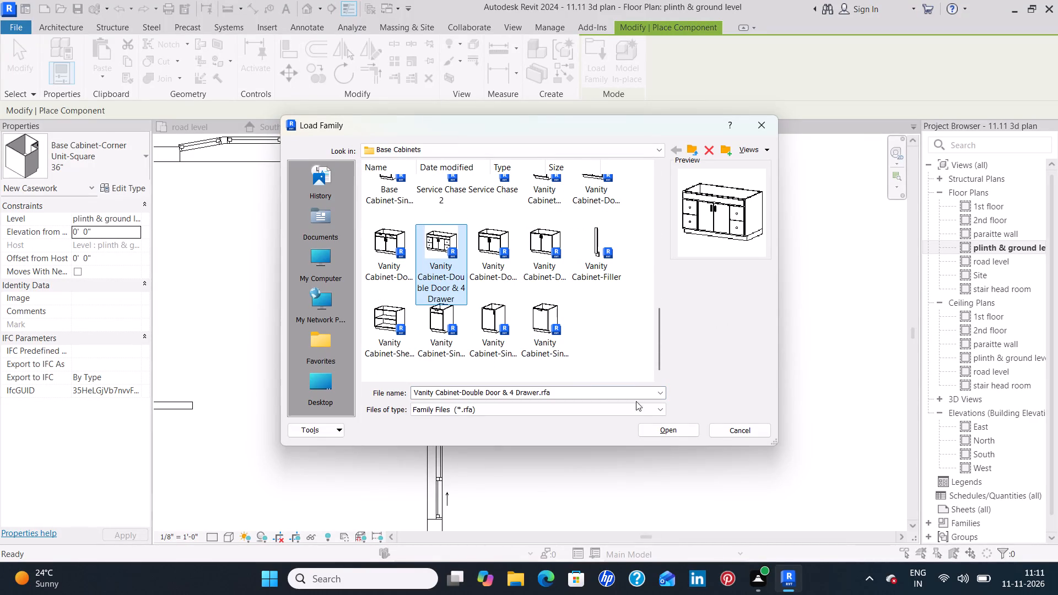
click(670, 429)
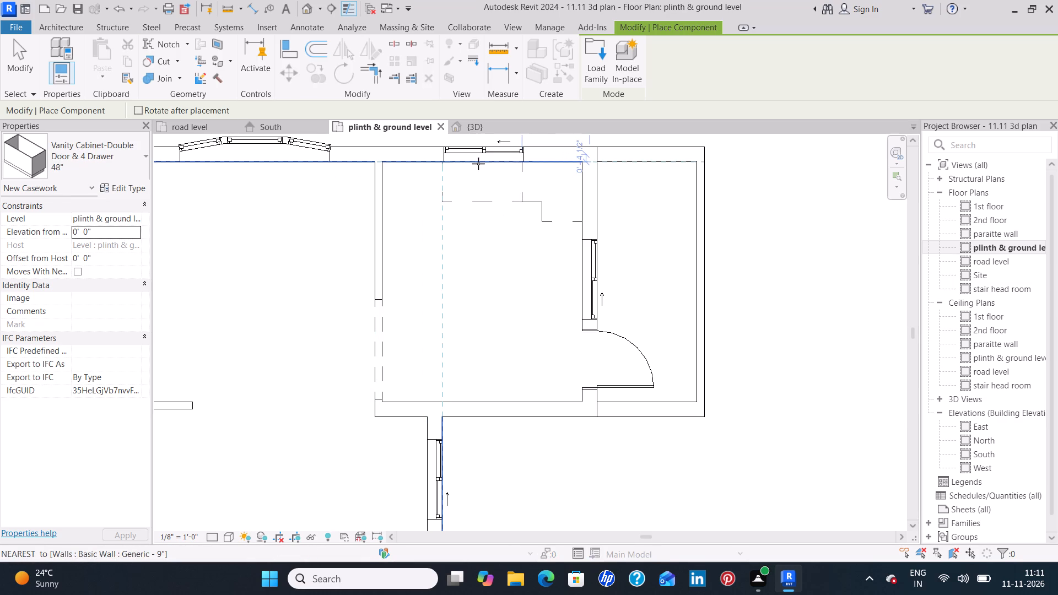
click(478, 164)
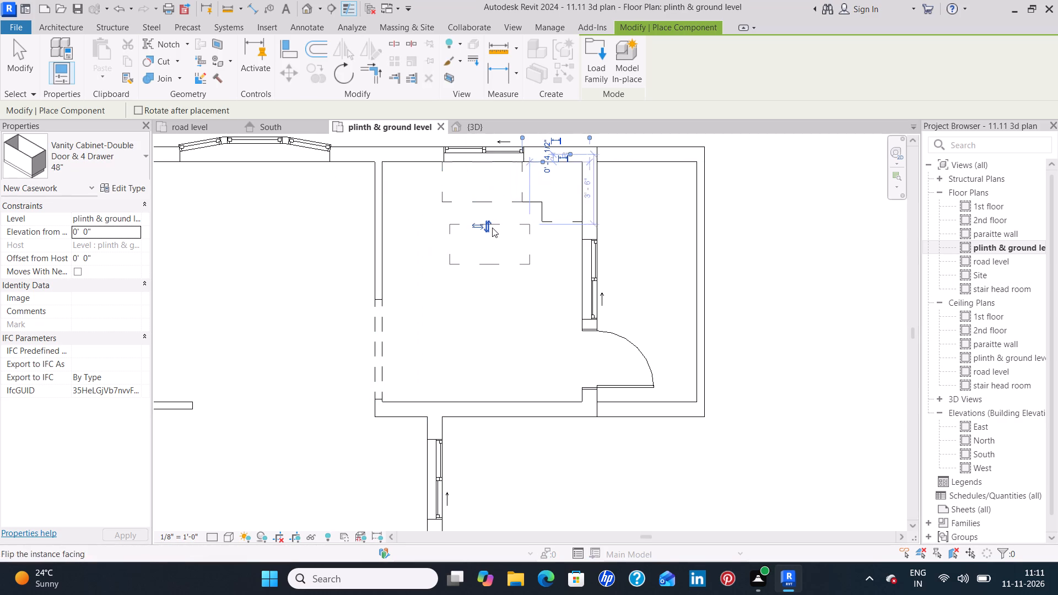
Place a second 48" vanity cabinet, rotated to run along the right-hand wall directly below the corner cabinet.
key(space)
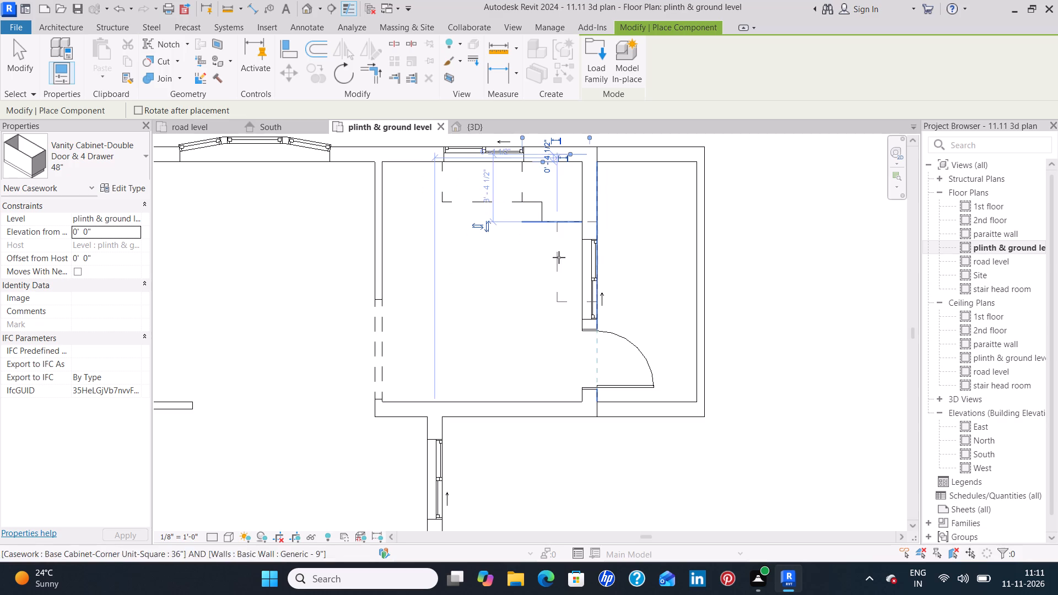
click(546, 258)
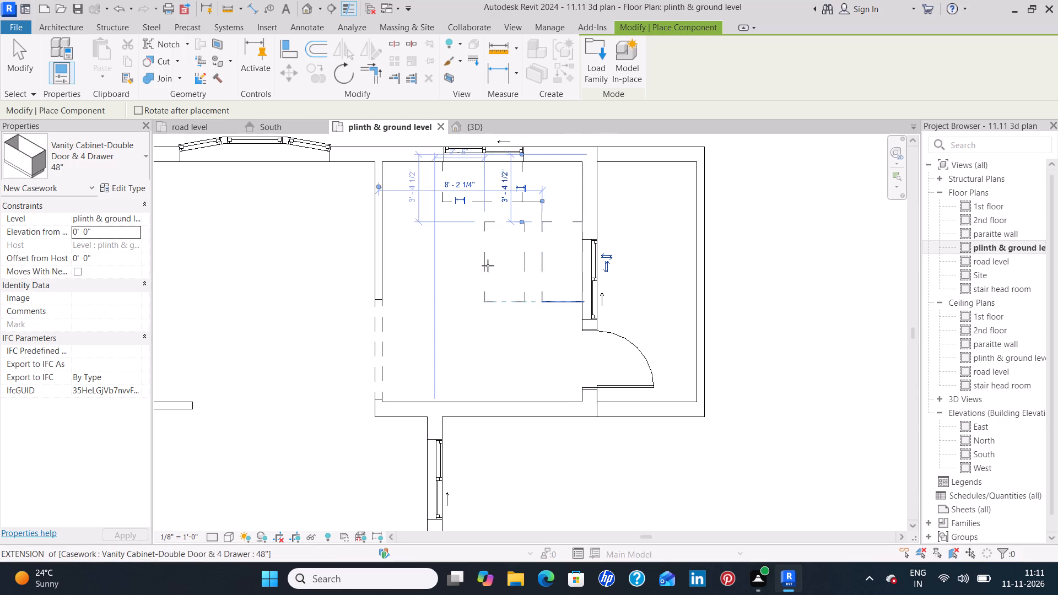
key(Escape)
key(Escape)
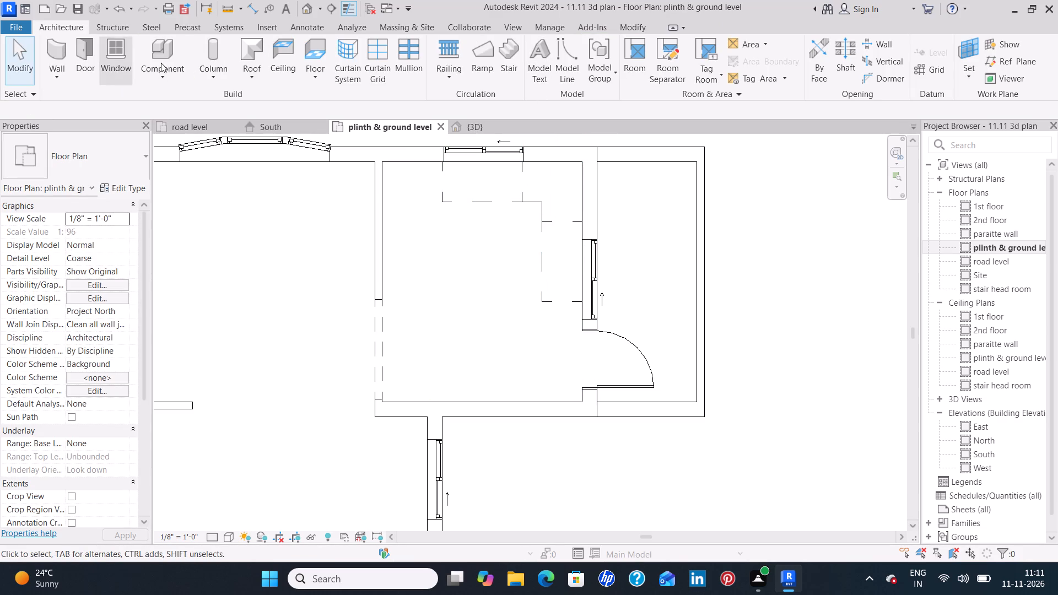
Load the Base Cabinet-Combo01 family and place a 30" cabinet on the upper wall, left of the vanity cabinet.
click(162, 48)
click(587, 57)
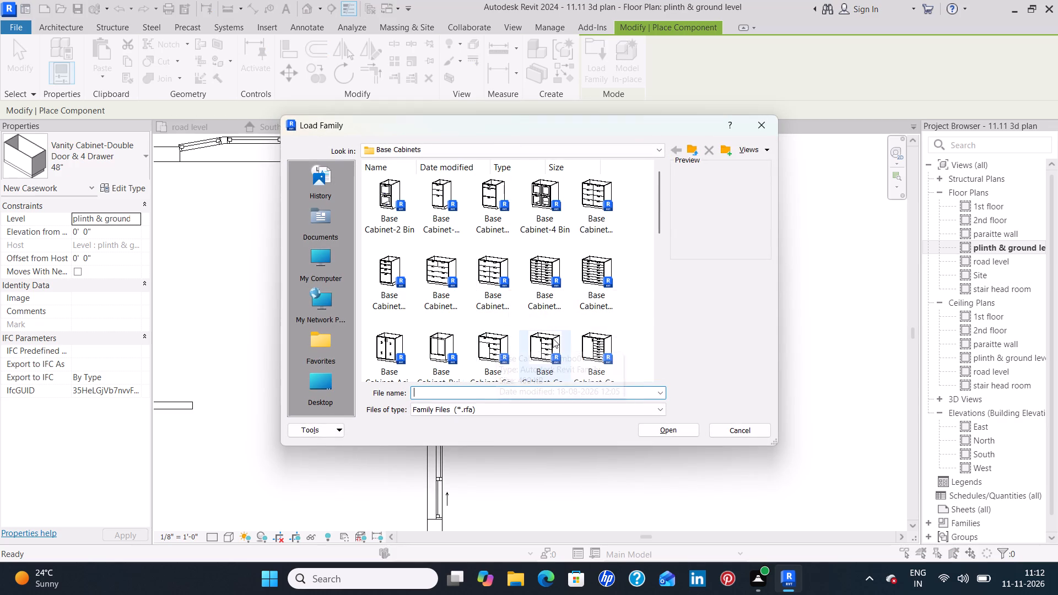
click(487, 343)
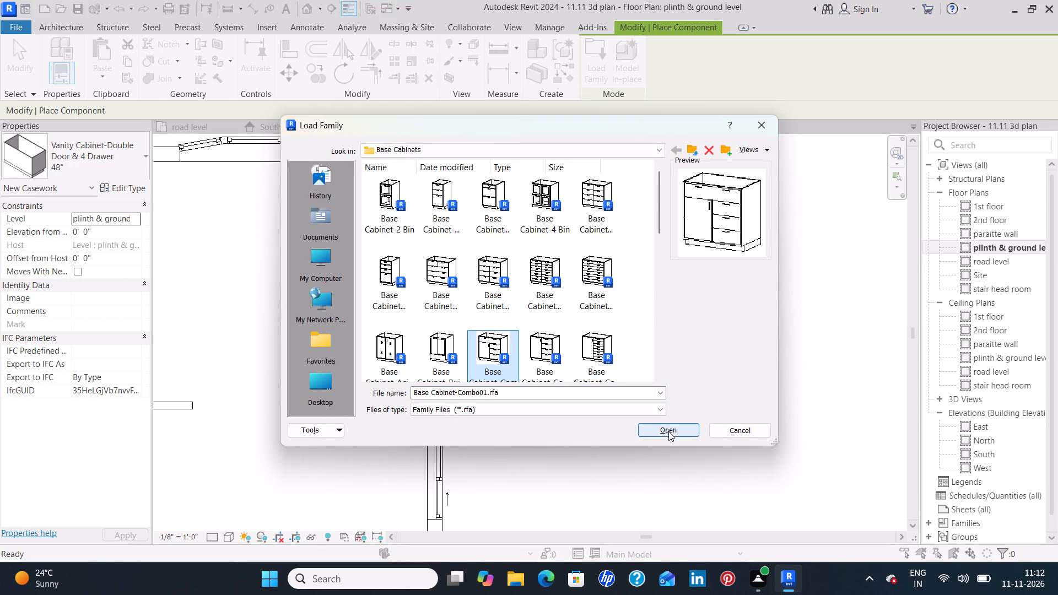
click(657, 433)
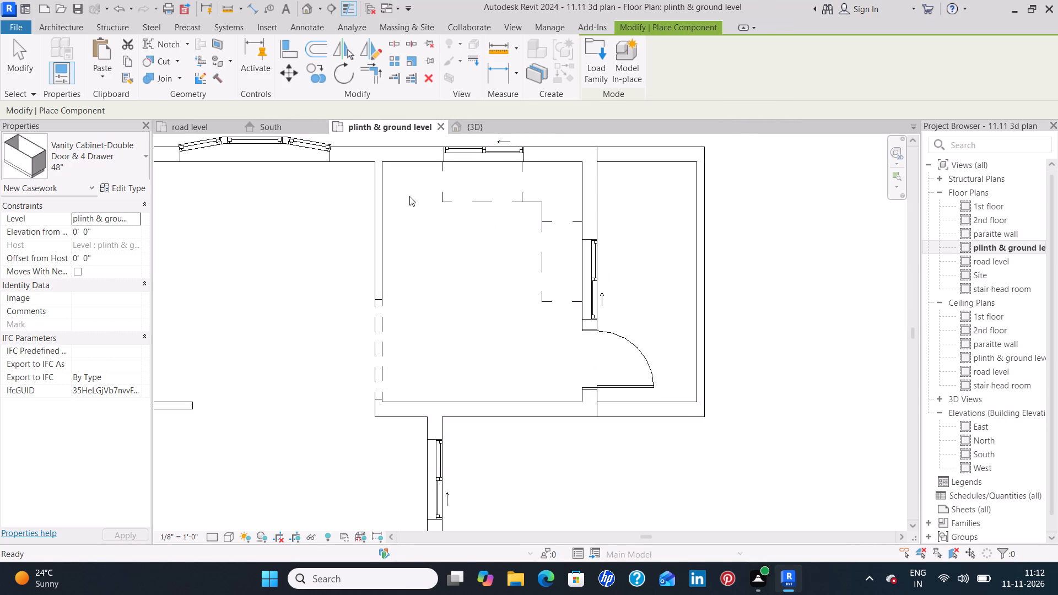
click(414, 158)
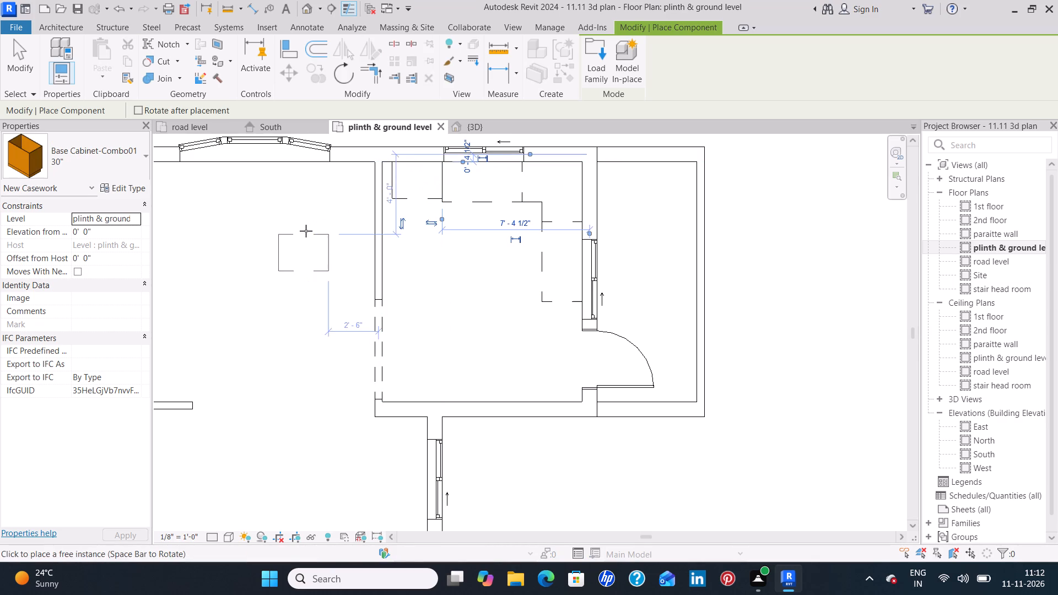
key(Escape)
key(Escape)
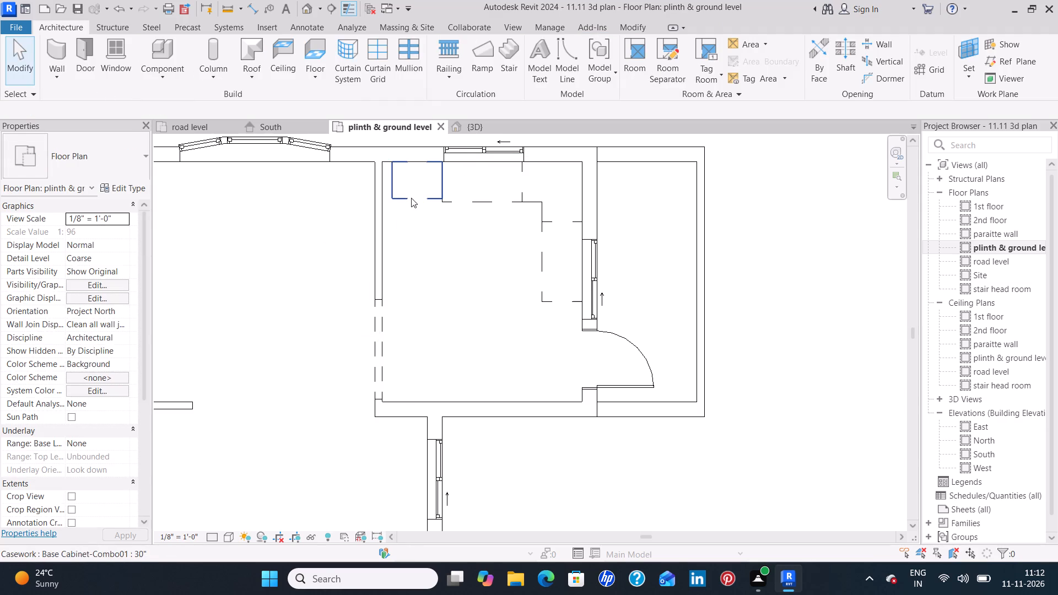
Duplicate the placed Base Cabinet-Combo01 type under the suggested name and set the new type's width to 3'.
click(411, 198)
click(138, 188)
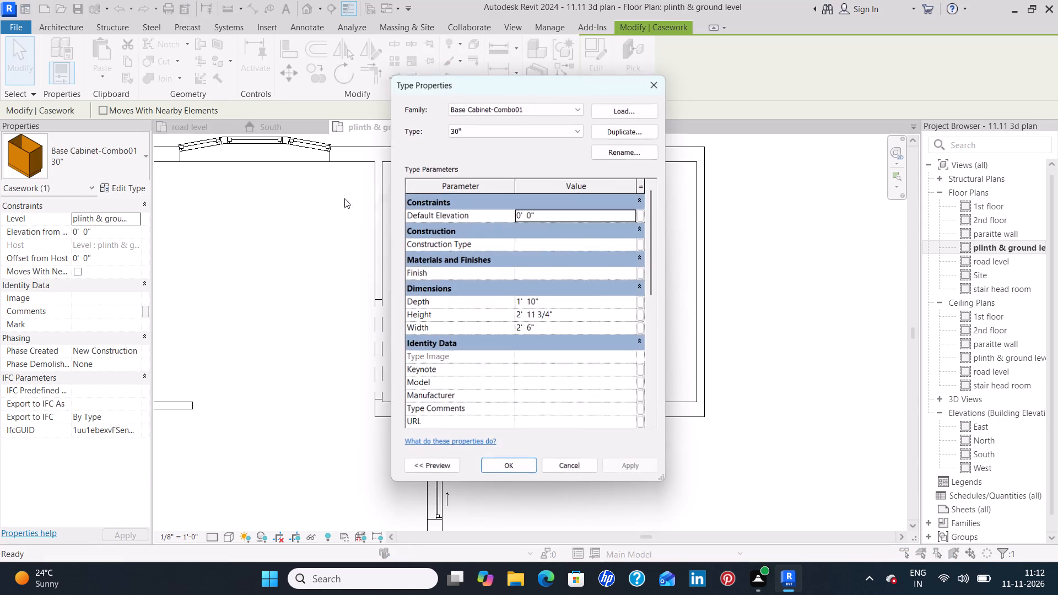
click(634, 127)
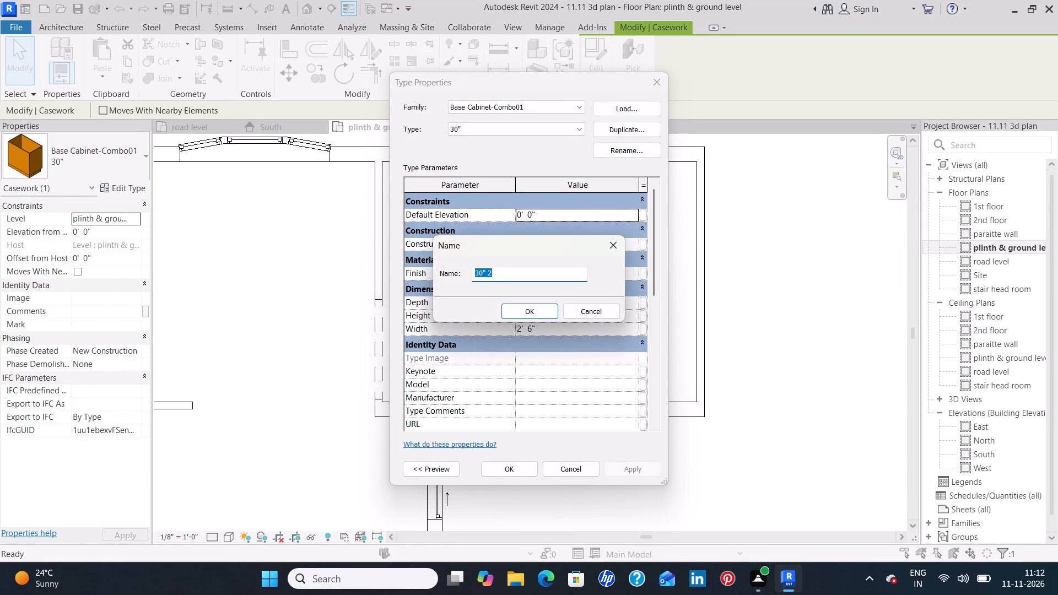
click(525, 317)
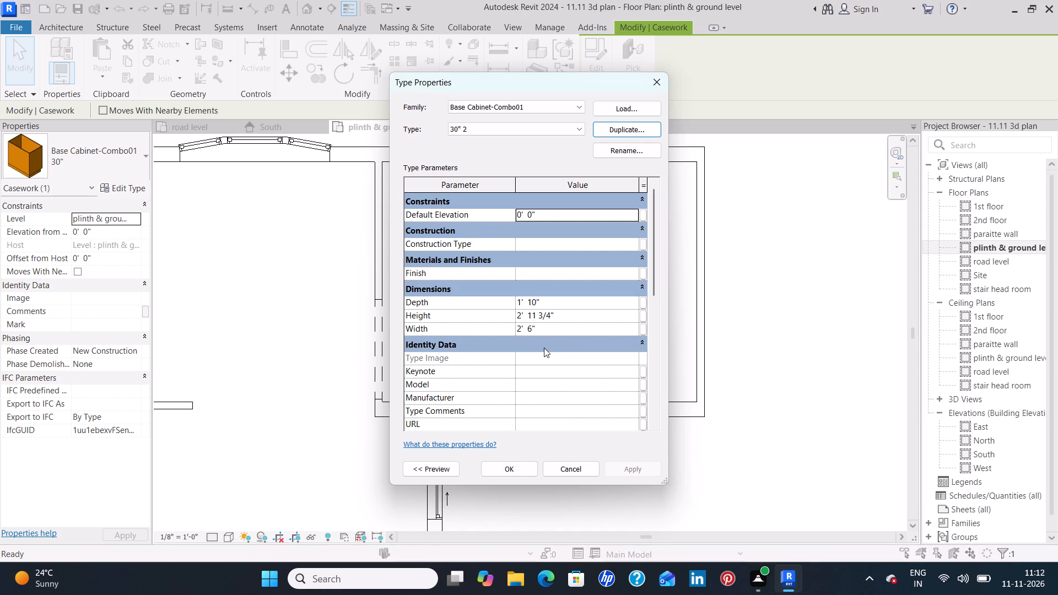
click(546, 334)
key(BackSpace)
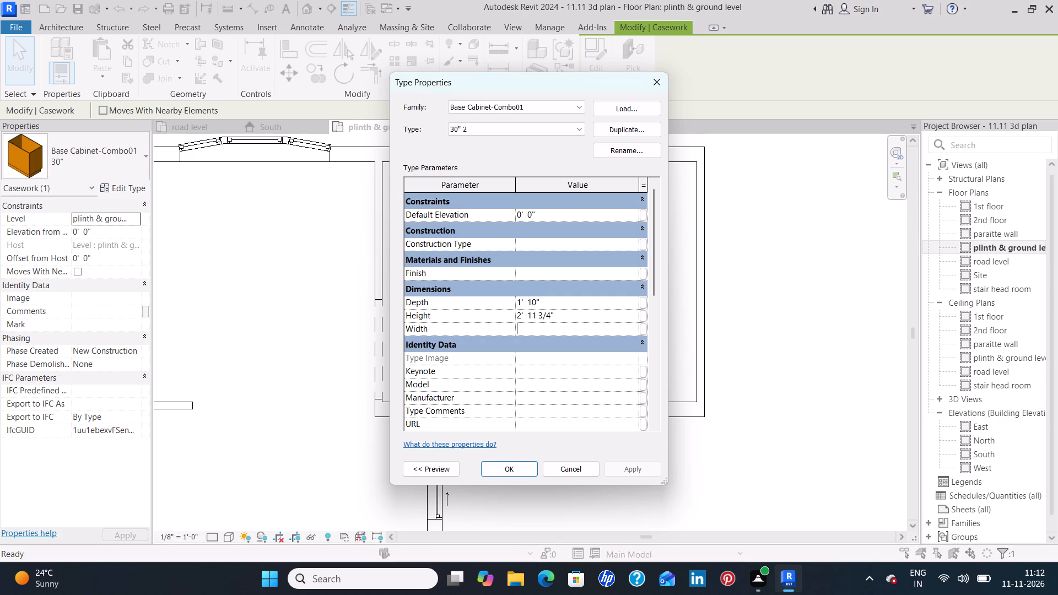
text(3')
key(Return)
click(645, 472)
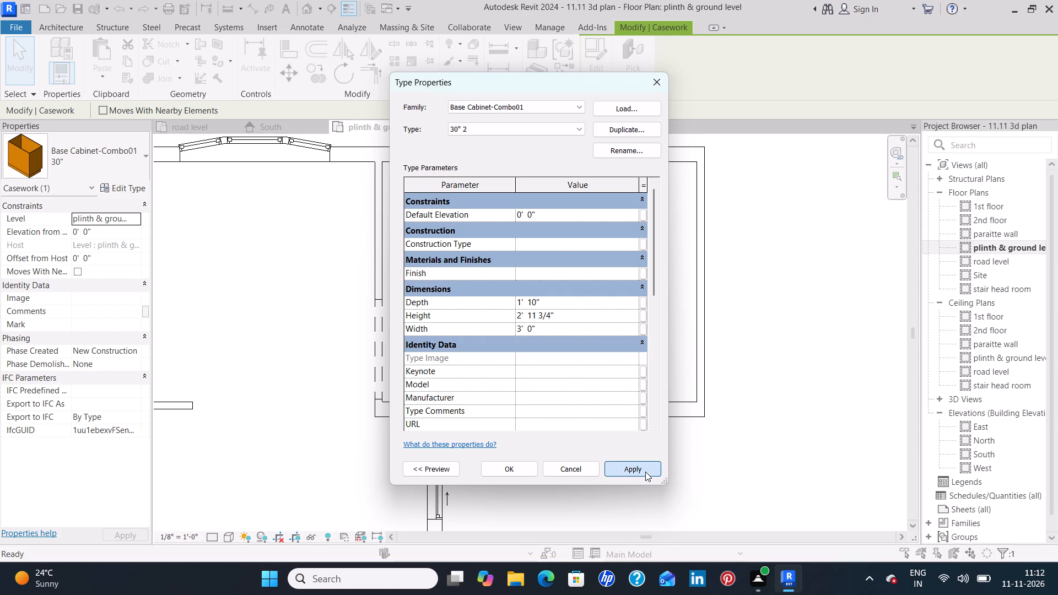
click(520, 472)
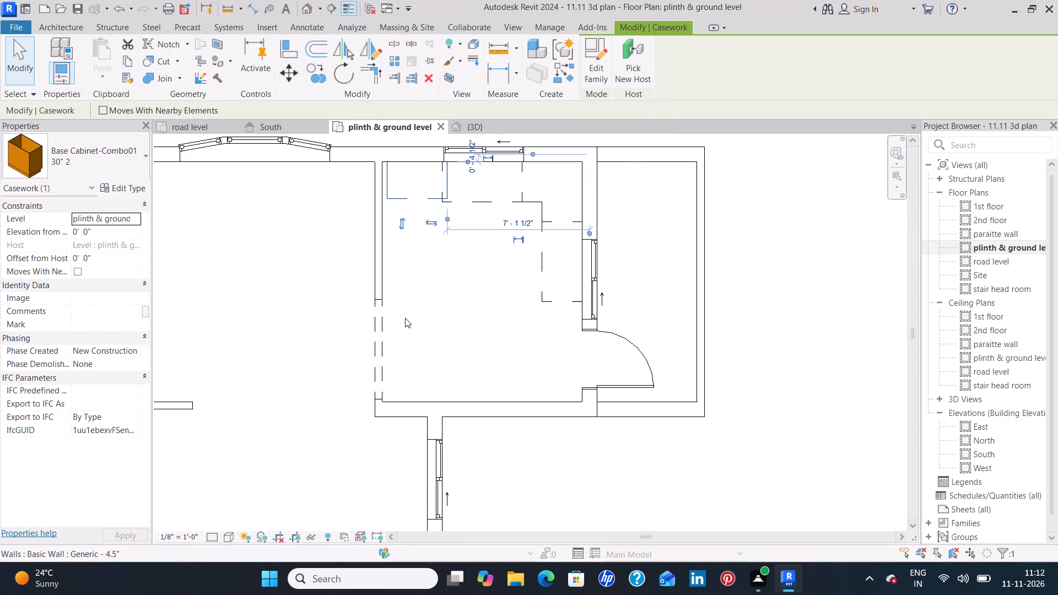
Nudge the widened combo cabinet sideways until it fits flush between the room's left wall and the vanity cabinet.
key(Left)
key(Left)
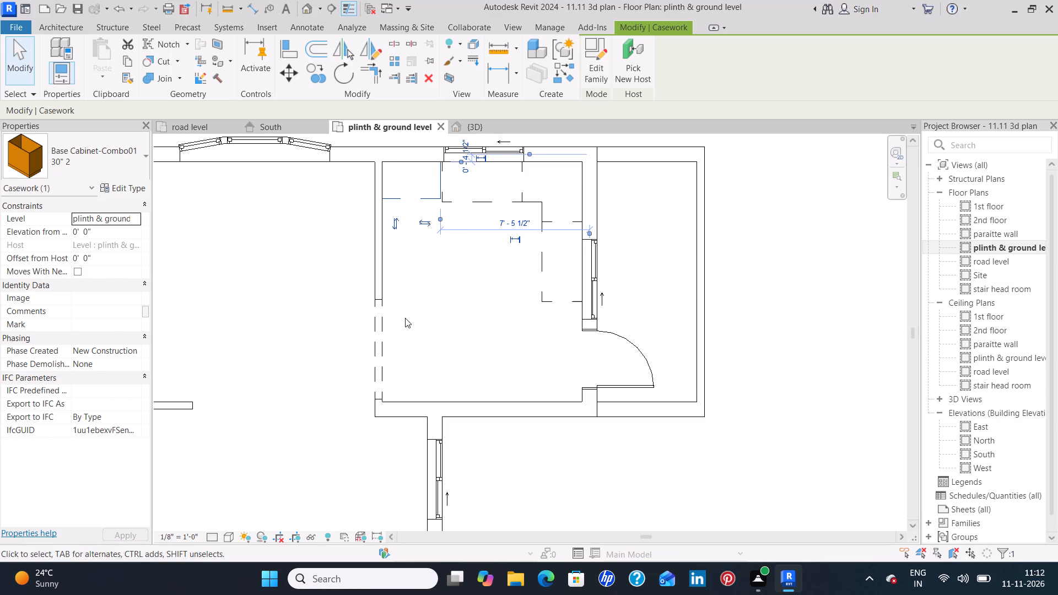
key(Right)
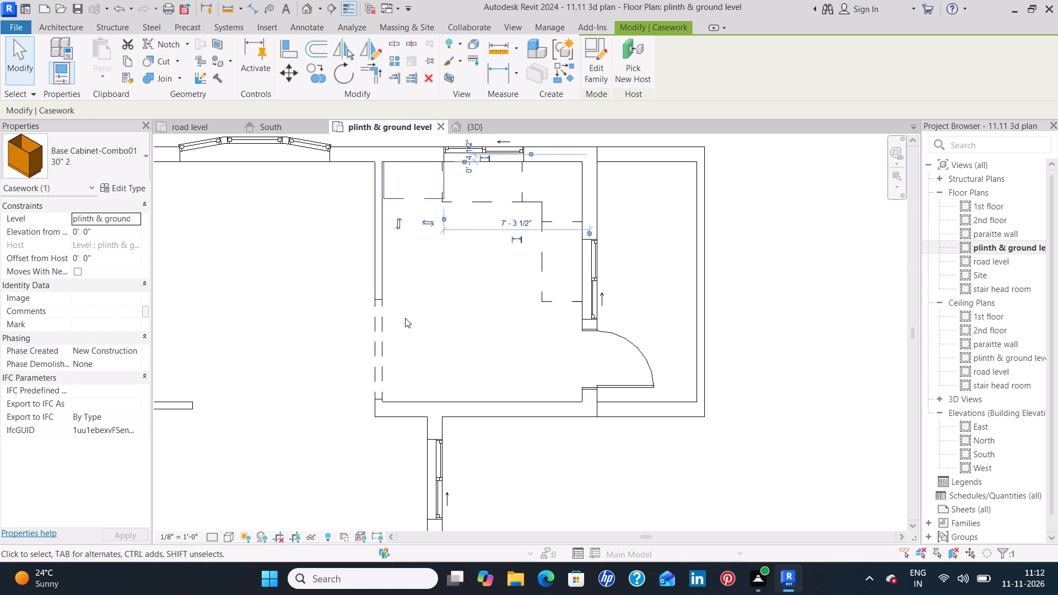
scroll(453, 167, up, 4)
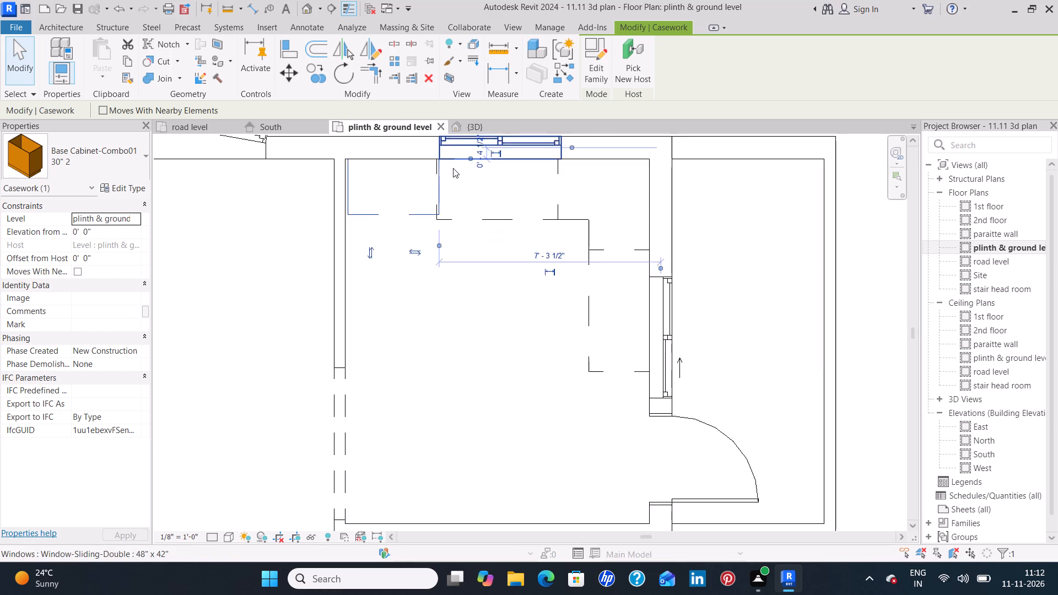
scroll(451, 169, up, 4)
key(Left)
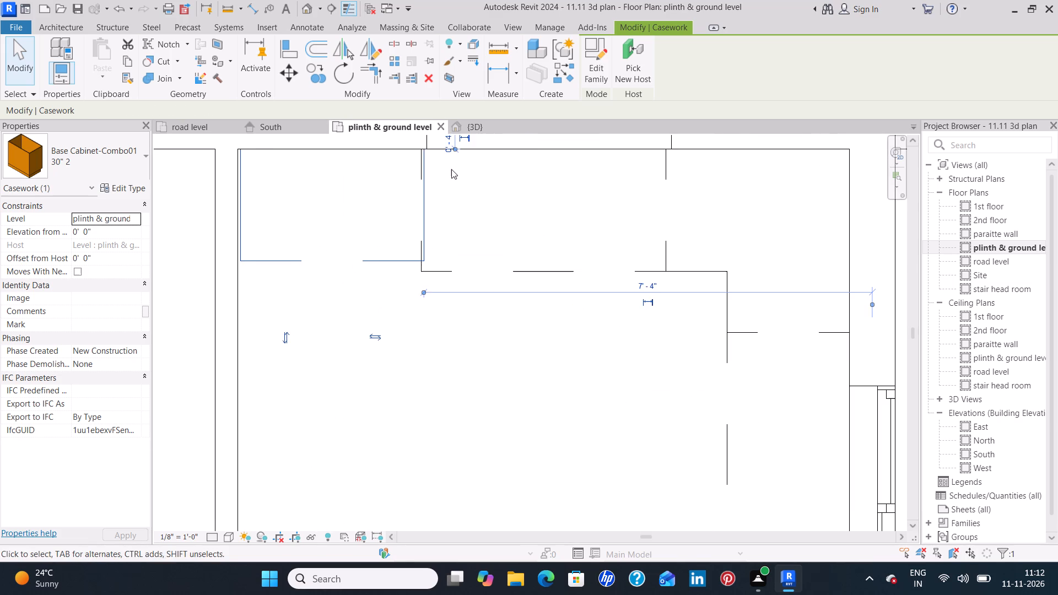
key(Left)
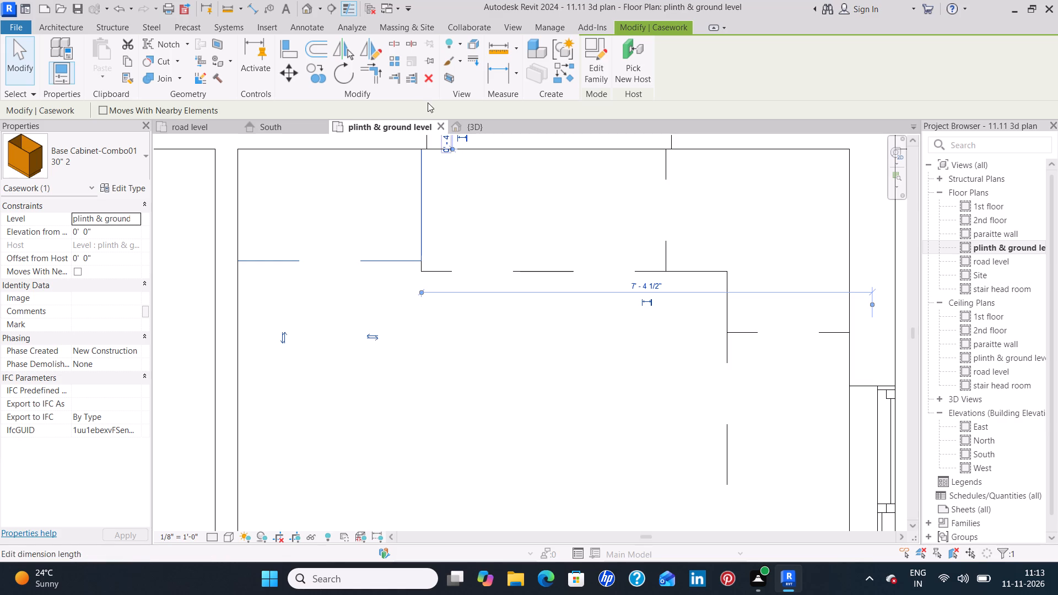
click(363, 188)
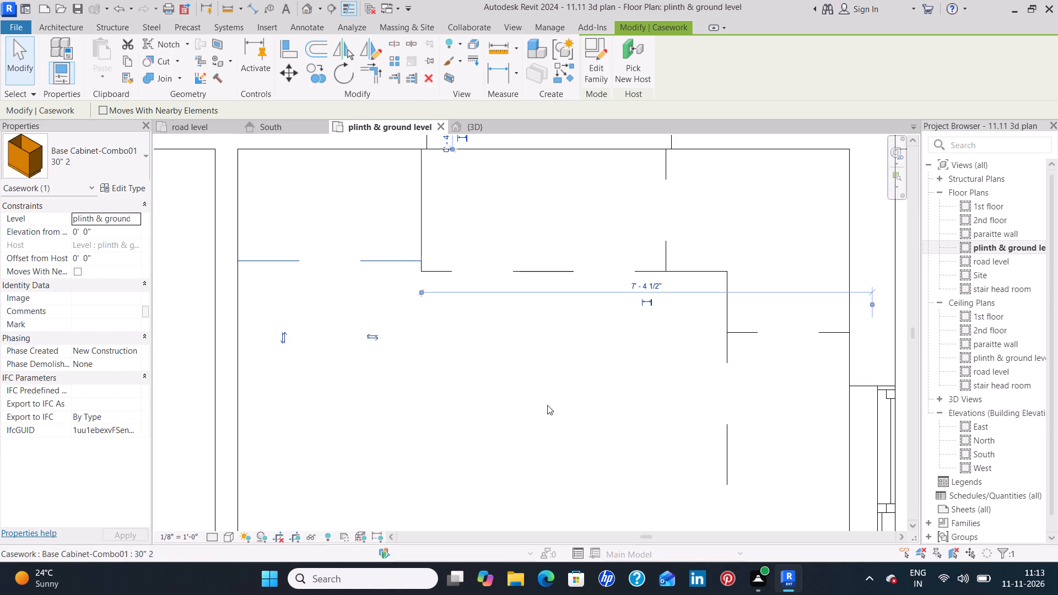
click(553, 411)
Duplicate the 48" type of the vanity cabinet on the upper wall under the suggested name 48" 2.
scroll(510, 261, down, 2)
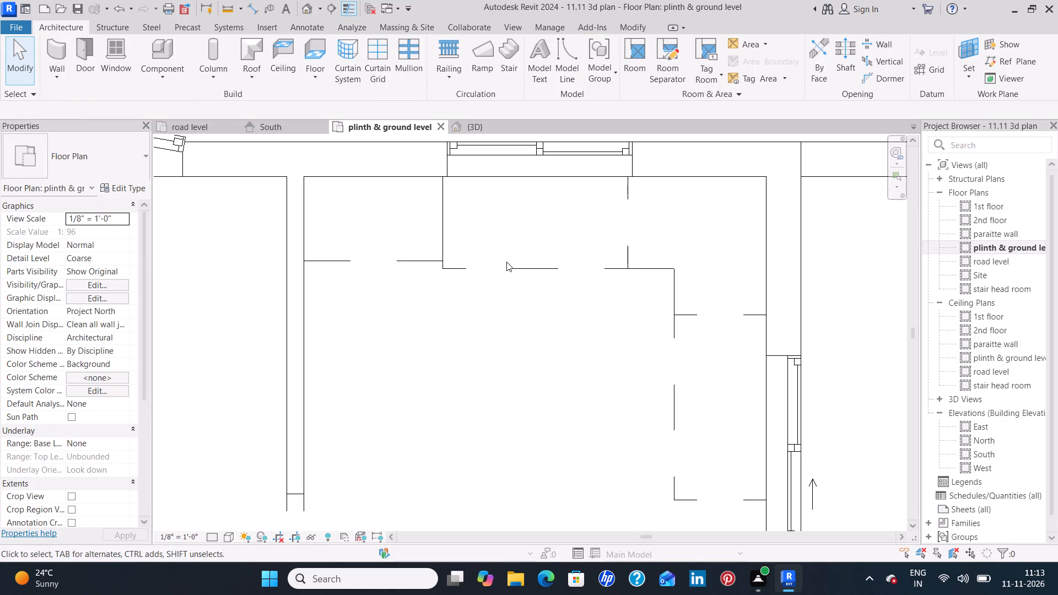
click(460, 264)
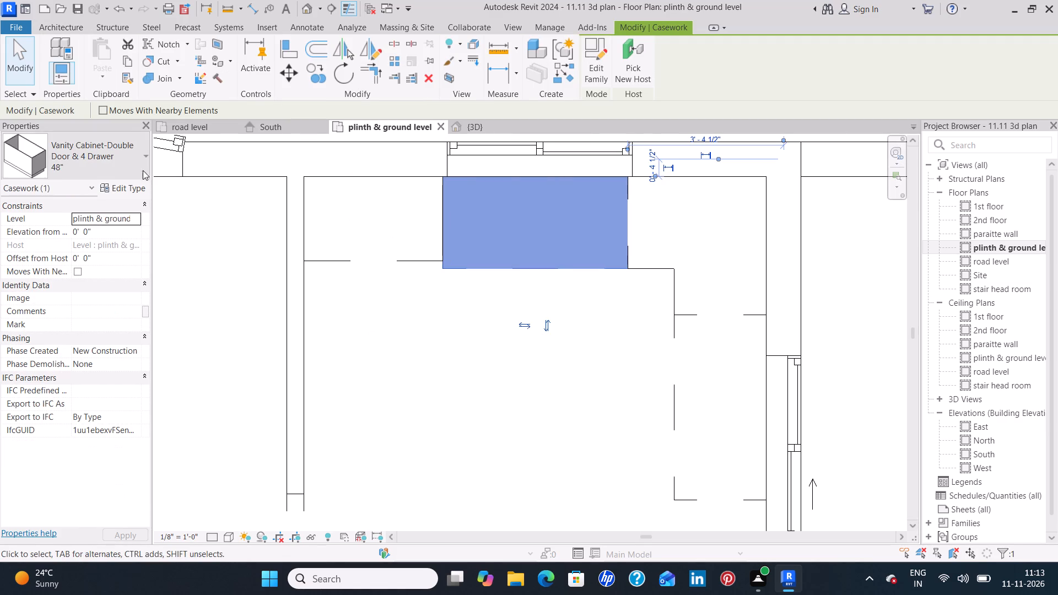
click(137, 188)
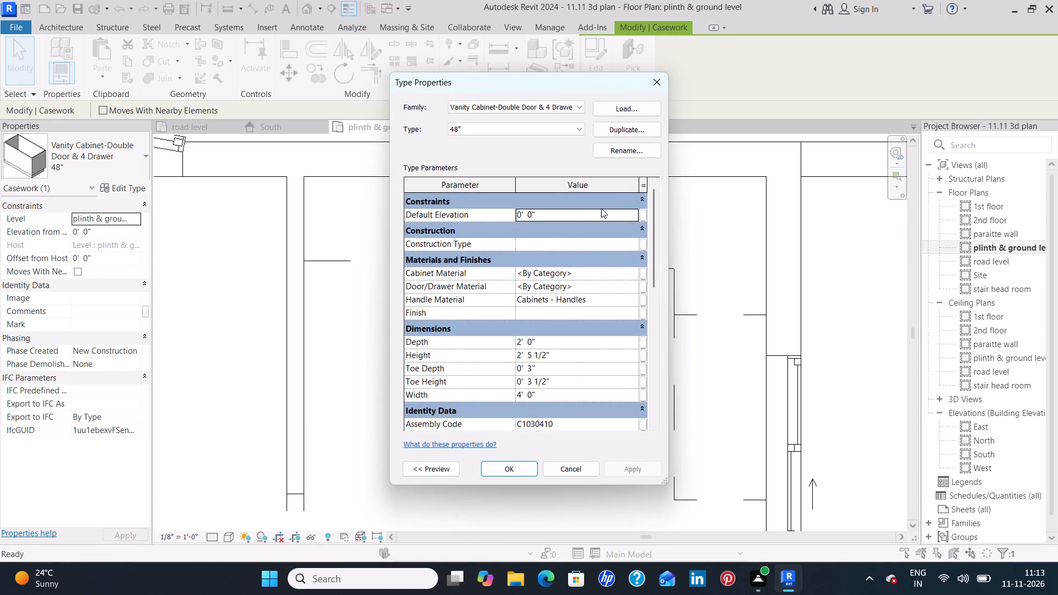
click(636, 123)
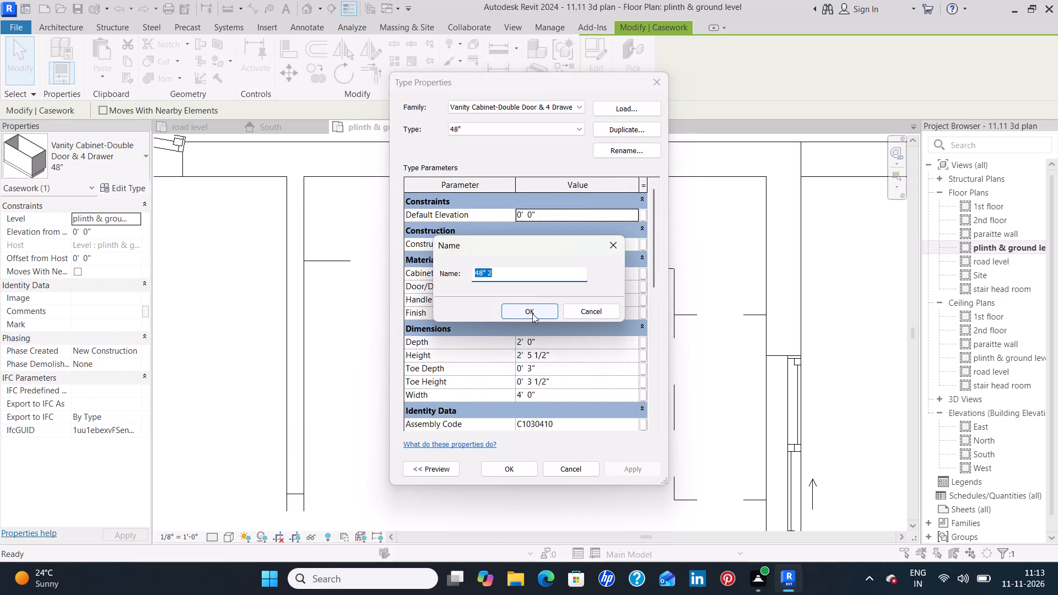
click(532, 313)
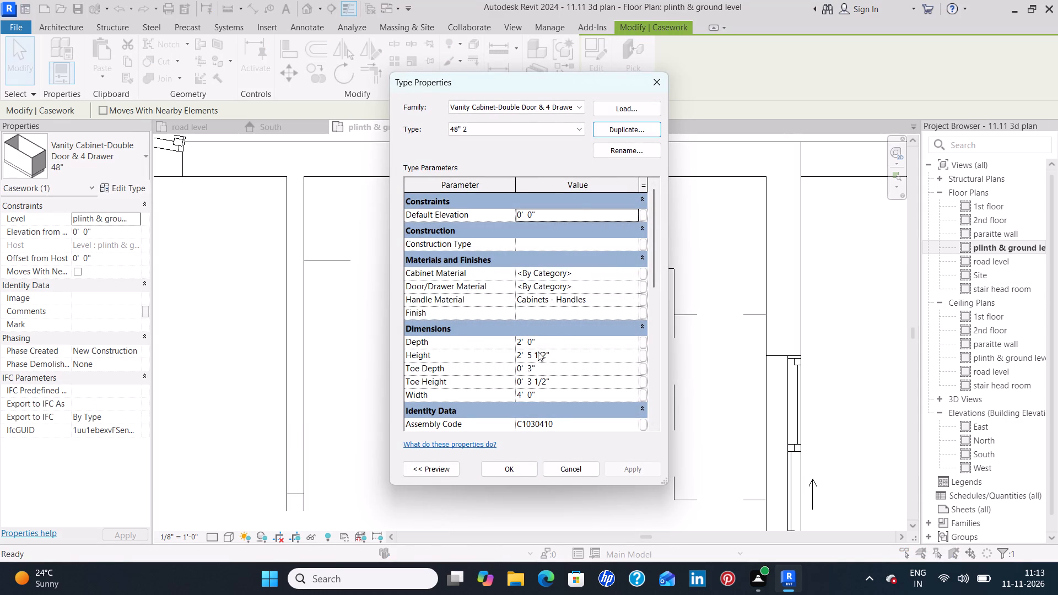
Set the height of the new vanity cabinet type 48" 2 to 2' 11 3/4".
click(558, 353)
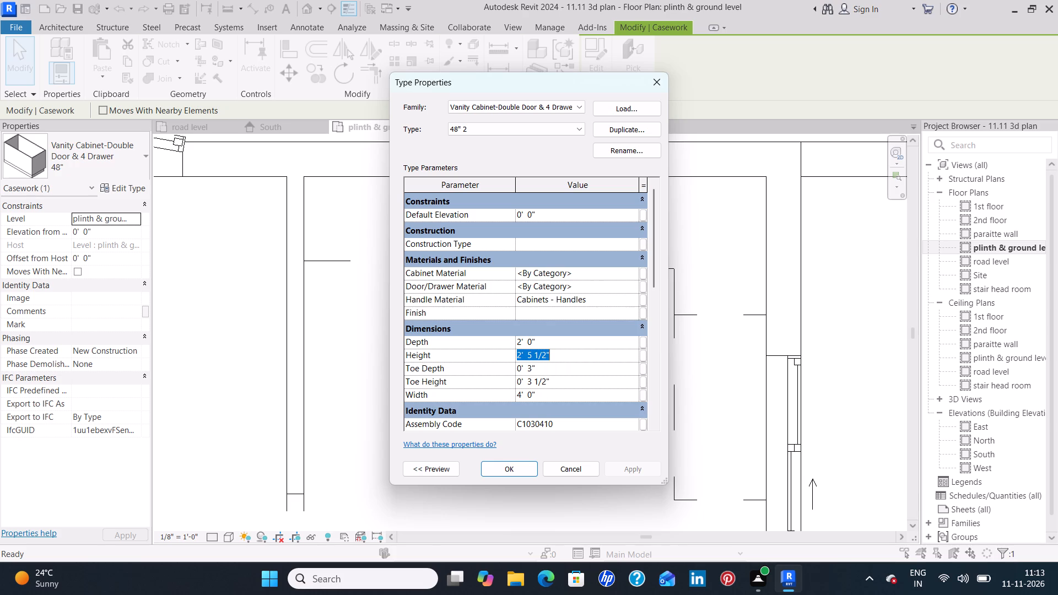
click(553, 361)
key(BackSpace)
key(BackSpace)
key(BackSpace)
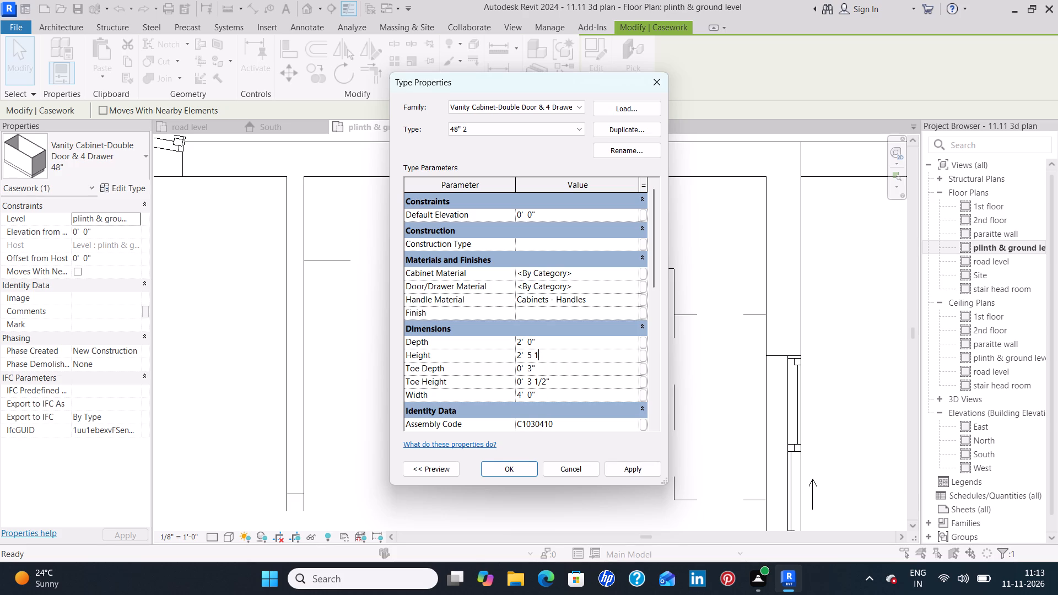
key(BackSpace)
key(BackSpace)
key(BackSpace)
text(11)
key(space)
key(3)
text(/4)
key(shift+quotedbl)
key(Return)
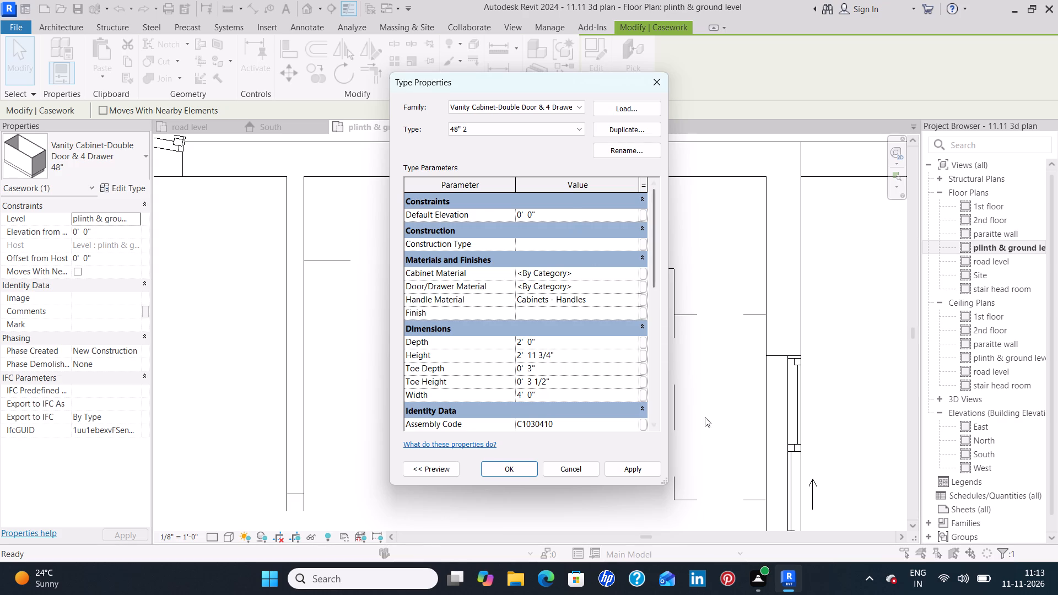
click(620, 472)
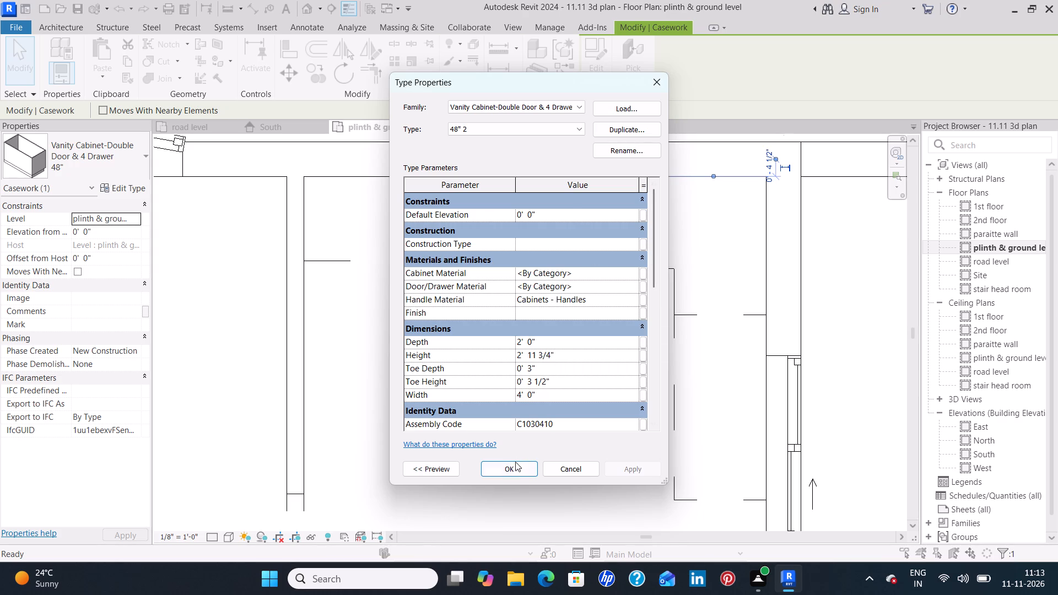
click(514, 468)
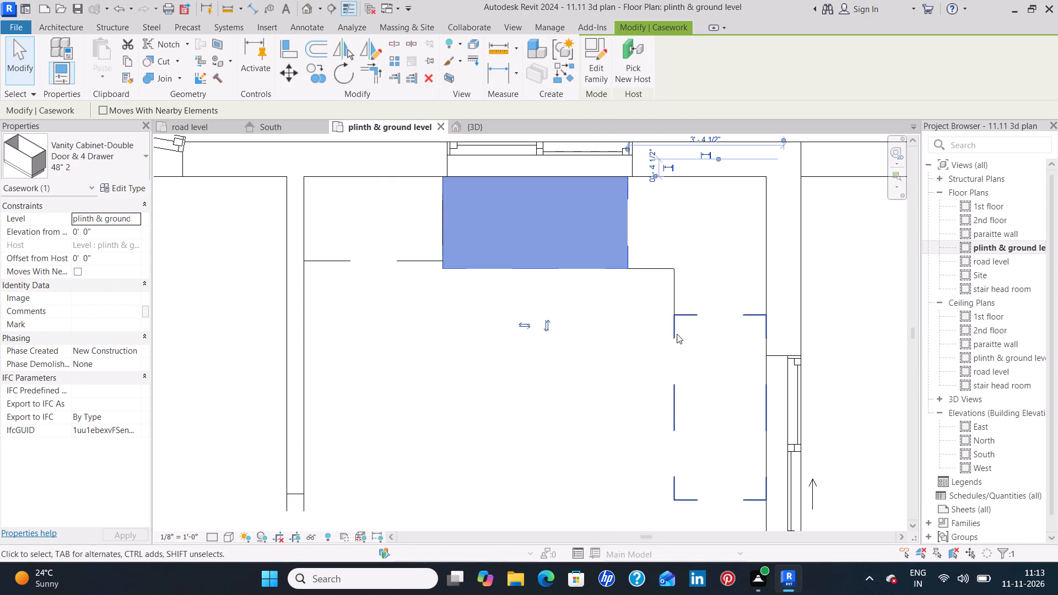
Switch the vanity cabinet along the right-hand wall to the 48" 2 type.
click(677, 334)
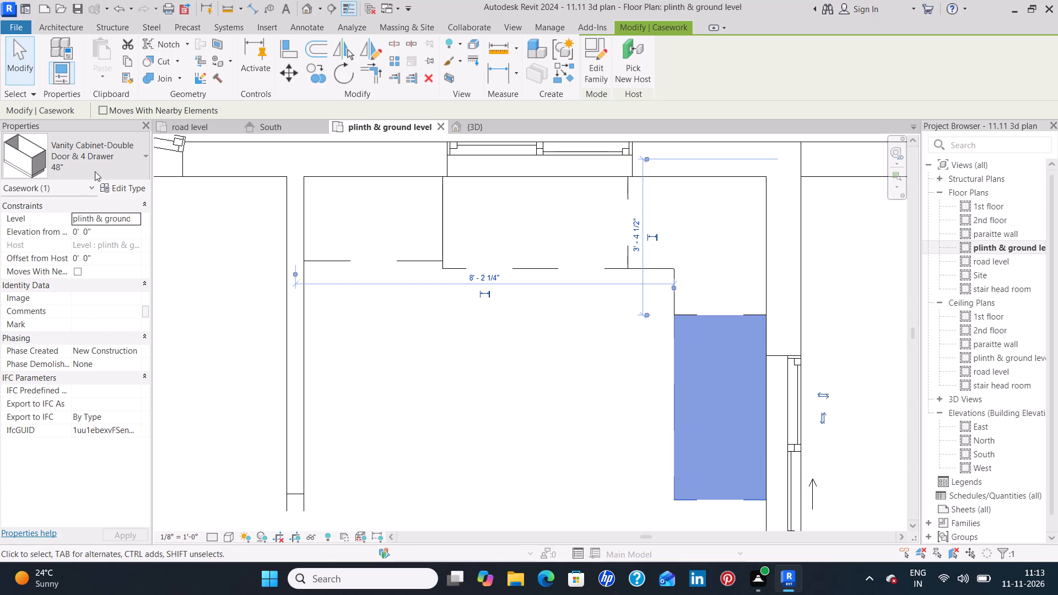
click(106, 167)
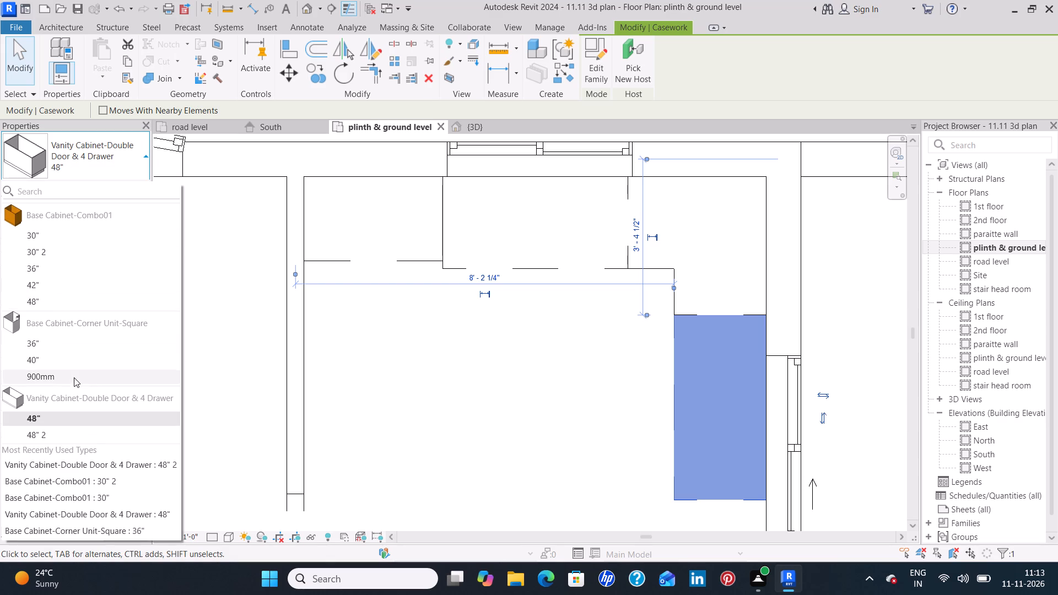
click(74, 439)
click(221, 280)
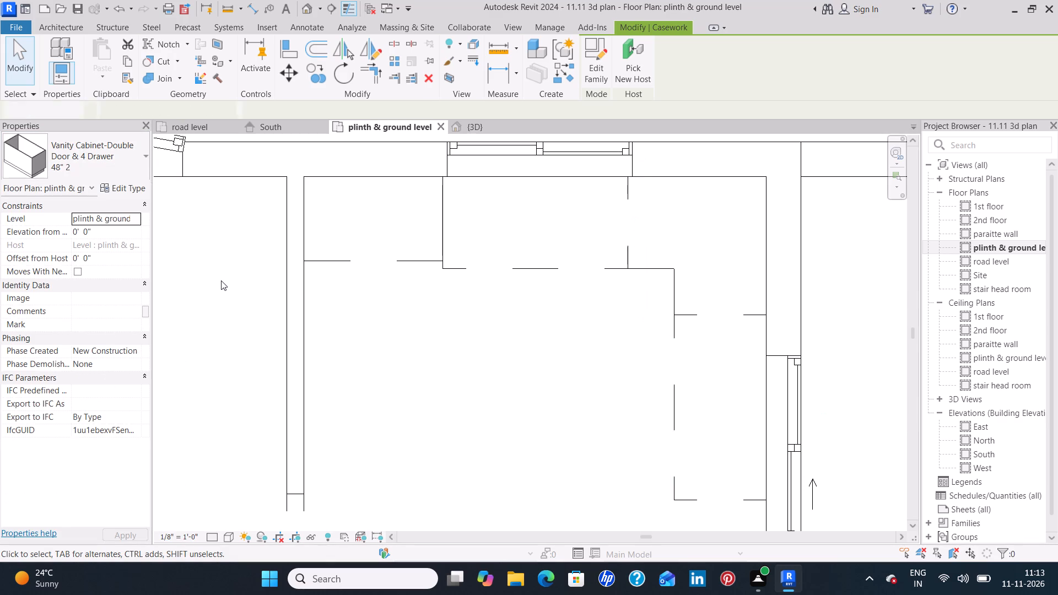
Duplicate the 36" type of the corner base cabinet under the suggested name 36" 2.
click(668, 271)
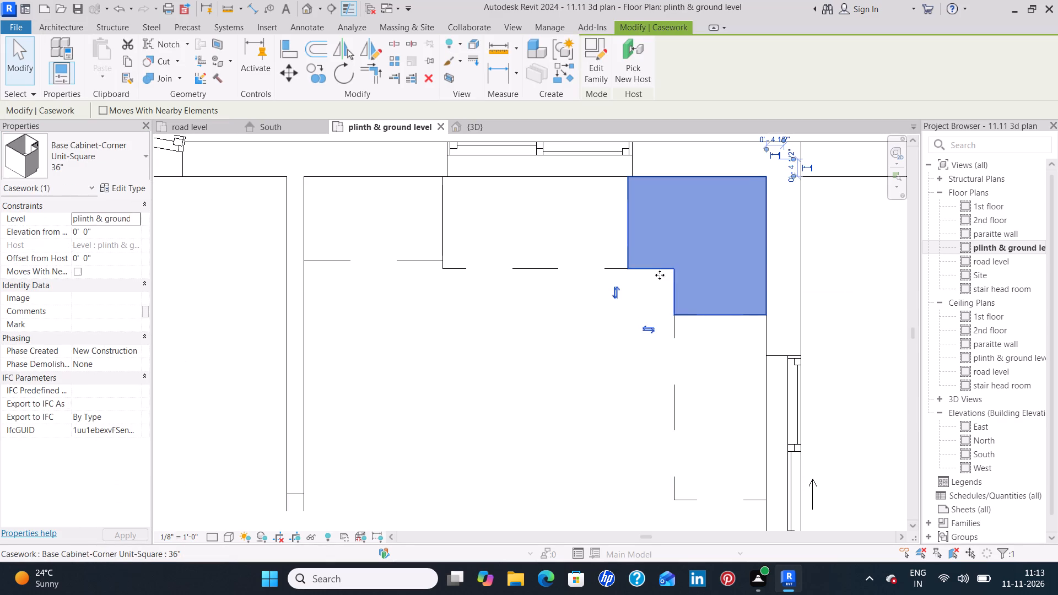
click(126, 191)
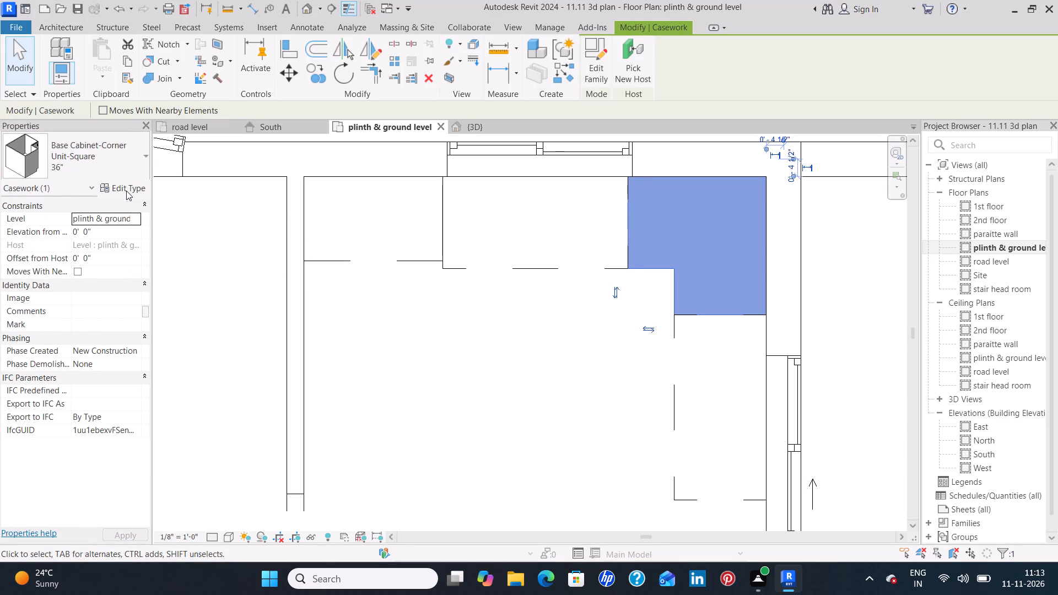
click(633, 132)
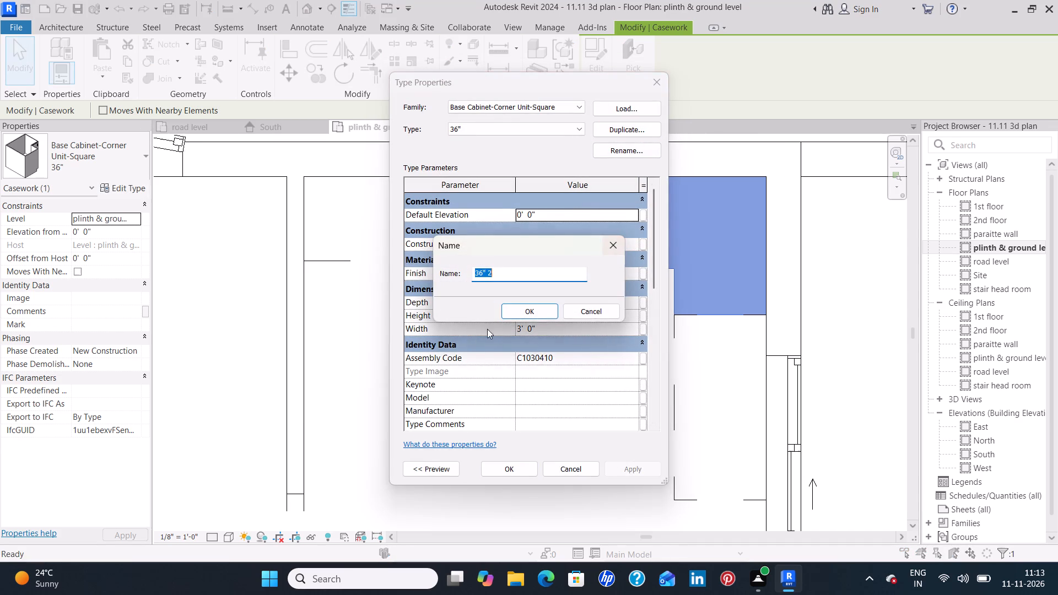
click(533, 313)
Set the height of the new corner cabinet type 36" 2 to 2' 11 3/4".
click(568, 311)
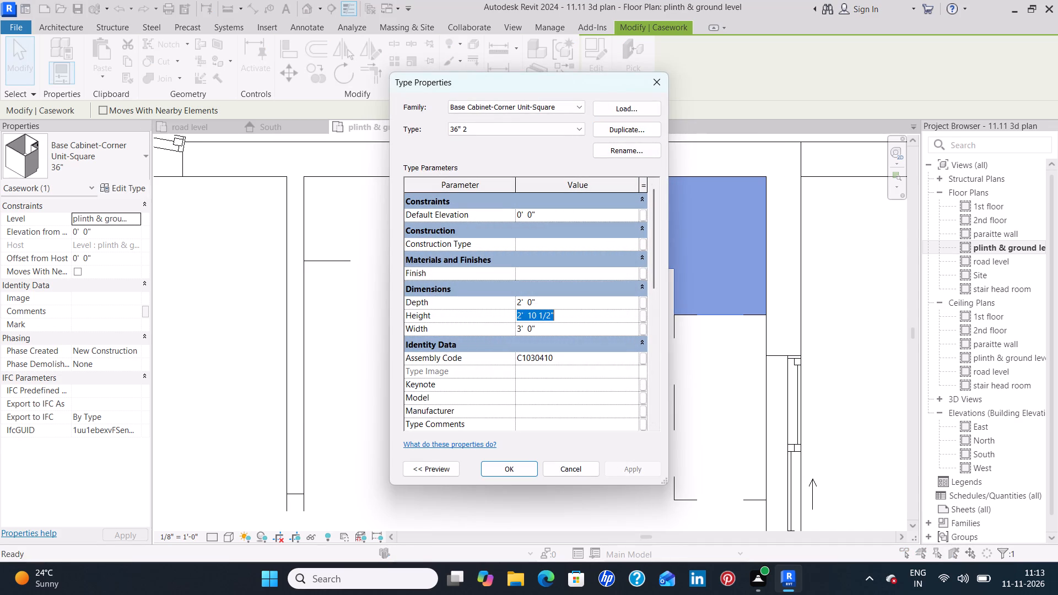
click(557, 312)
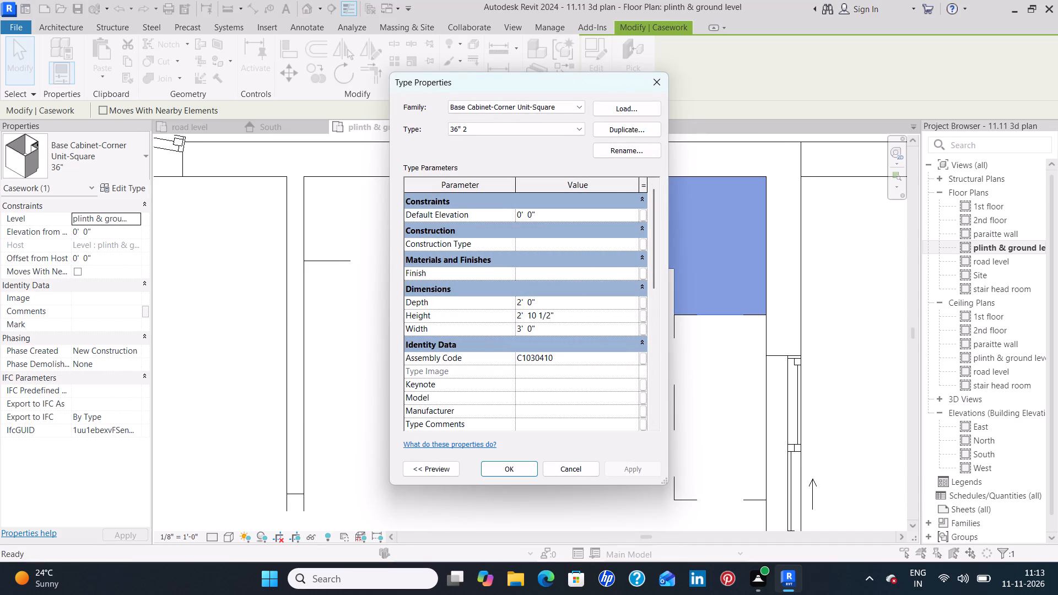
key(BackSpace)
key(BackSpace)
key(BackSpace)
key(BackSpace)
key(BackSpace)
key(BackSpace)
text(11)
key(BackSpace)
key(space)
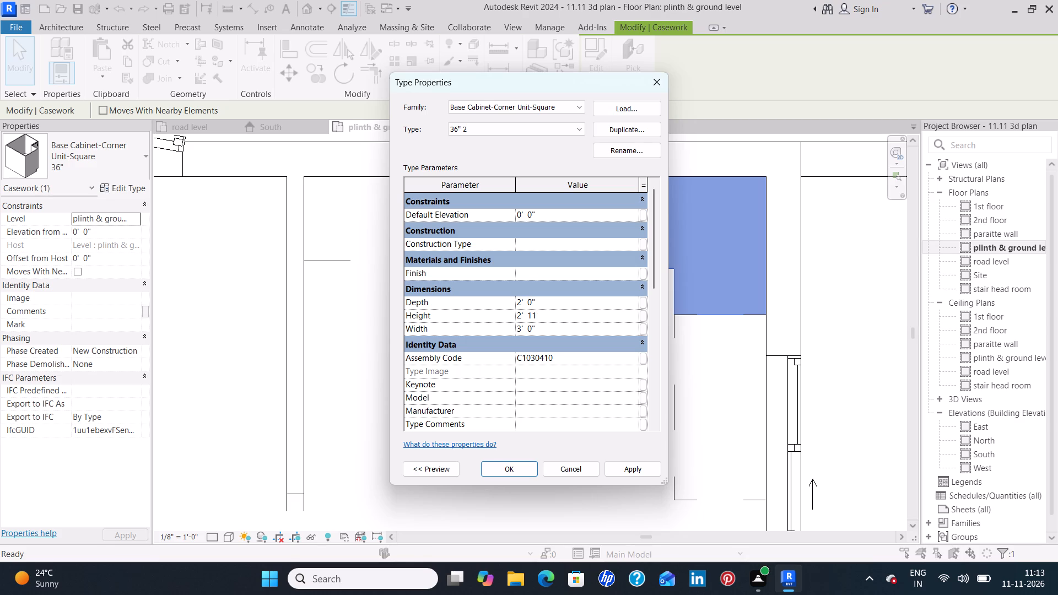
text(3/4)
key(shift+quotedbl)
key(Return)
click(649, 468)
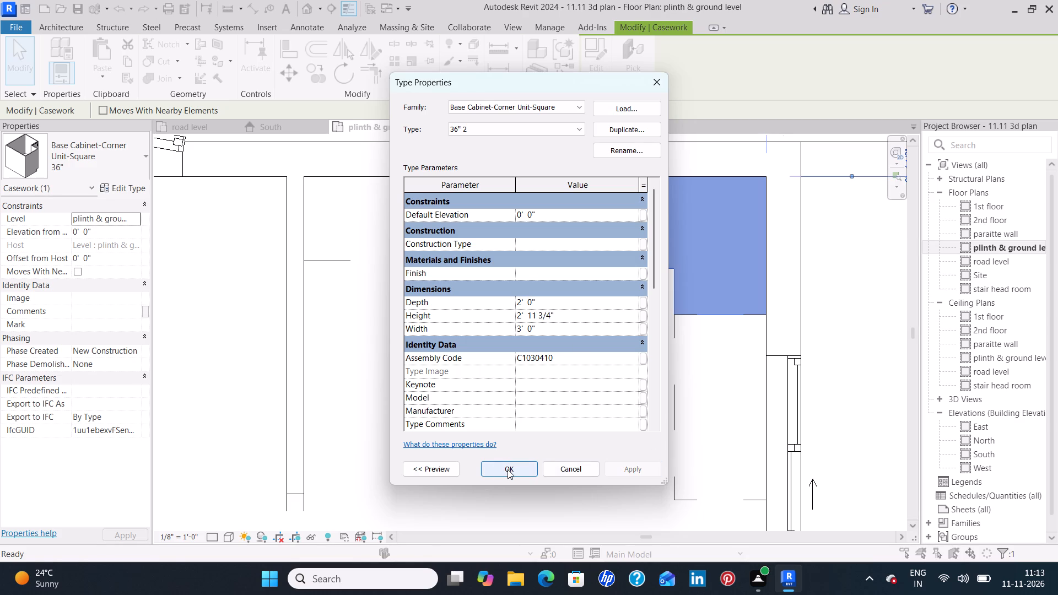
click(508, 469)
click(445, 443)
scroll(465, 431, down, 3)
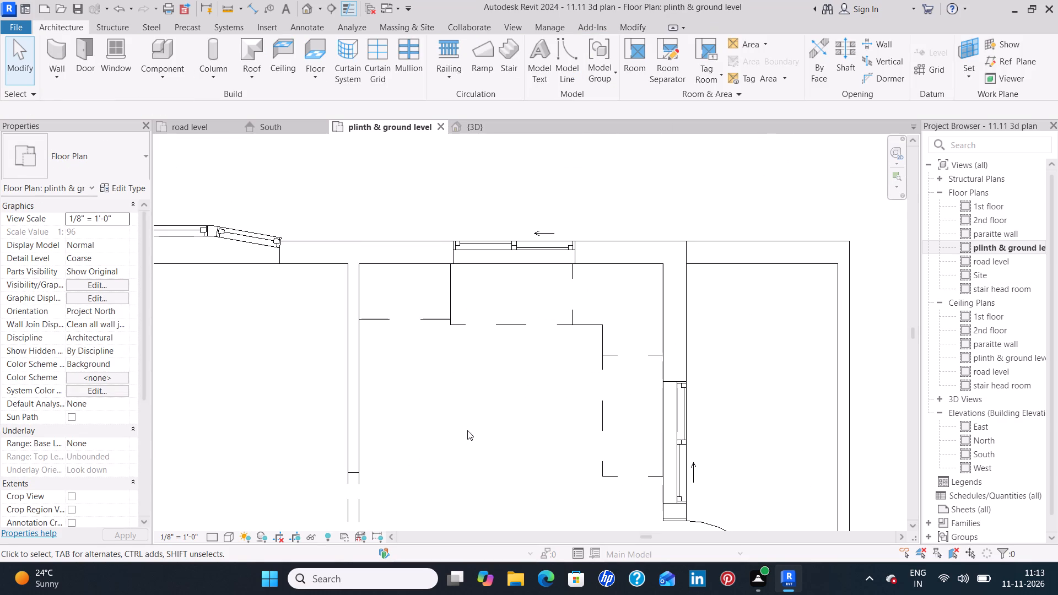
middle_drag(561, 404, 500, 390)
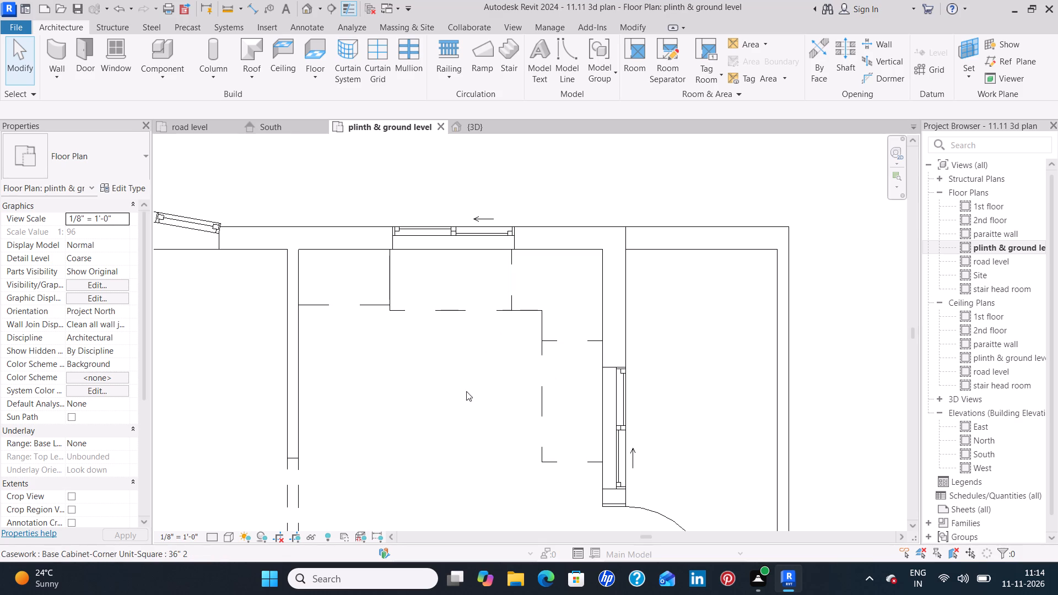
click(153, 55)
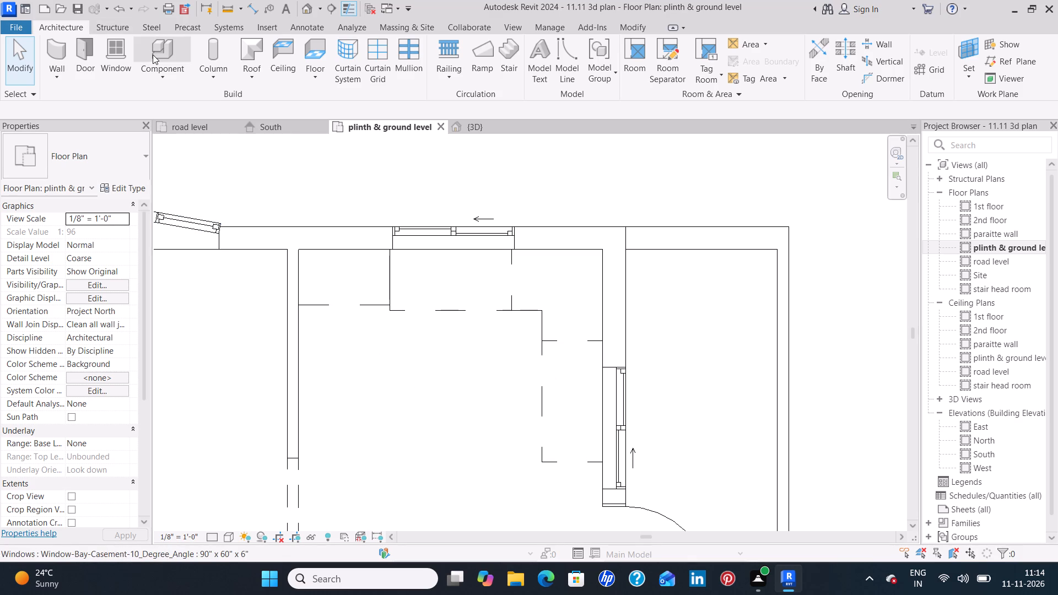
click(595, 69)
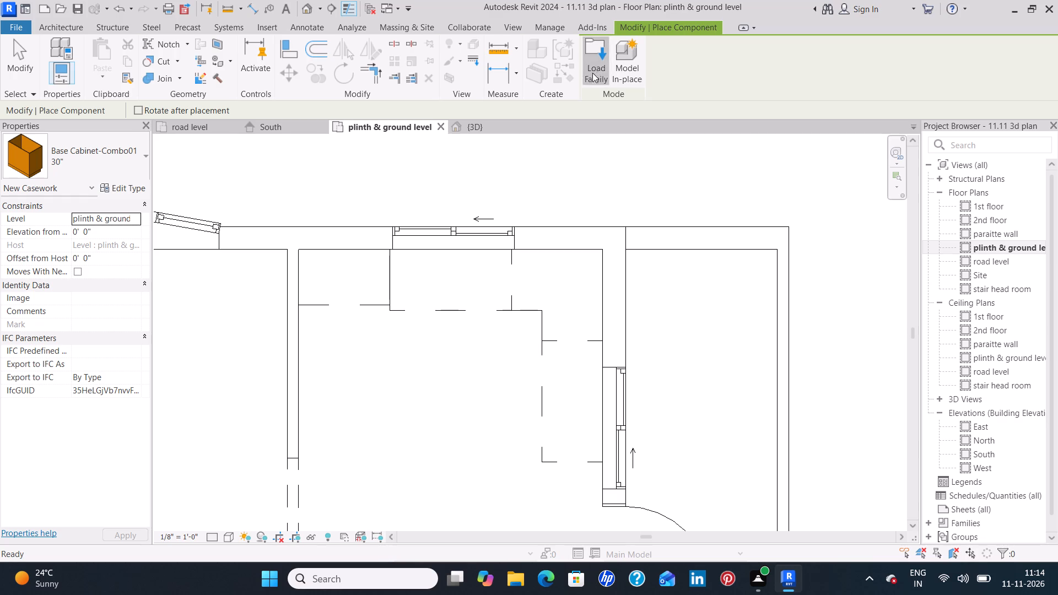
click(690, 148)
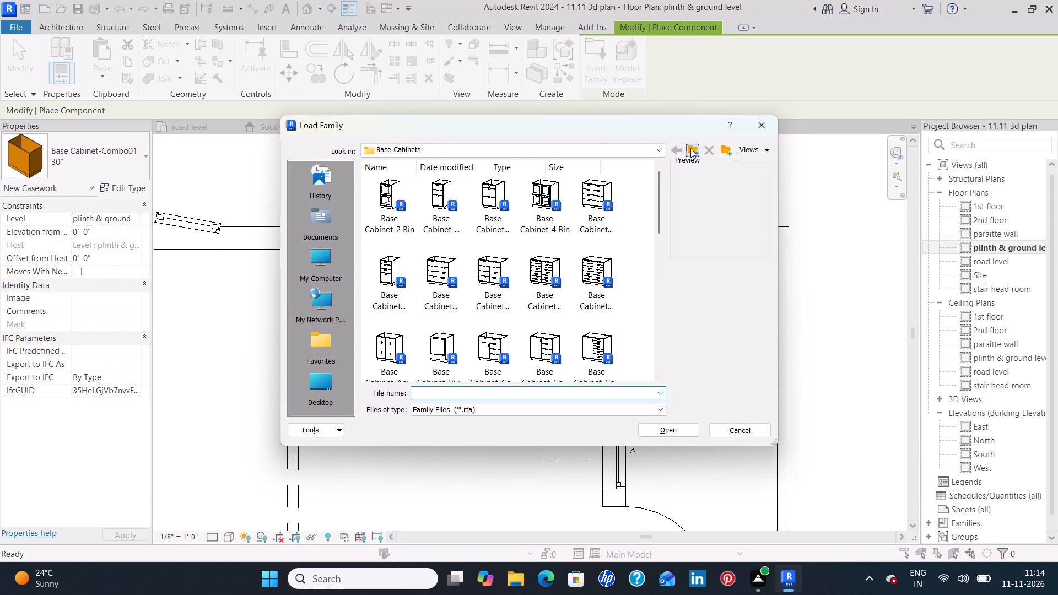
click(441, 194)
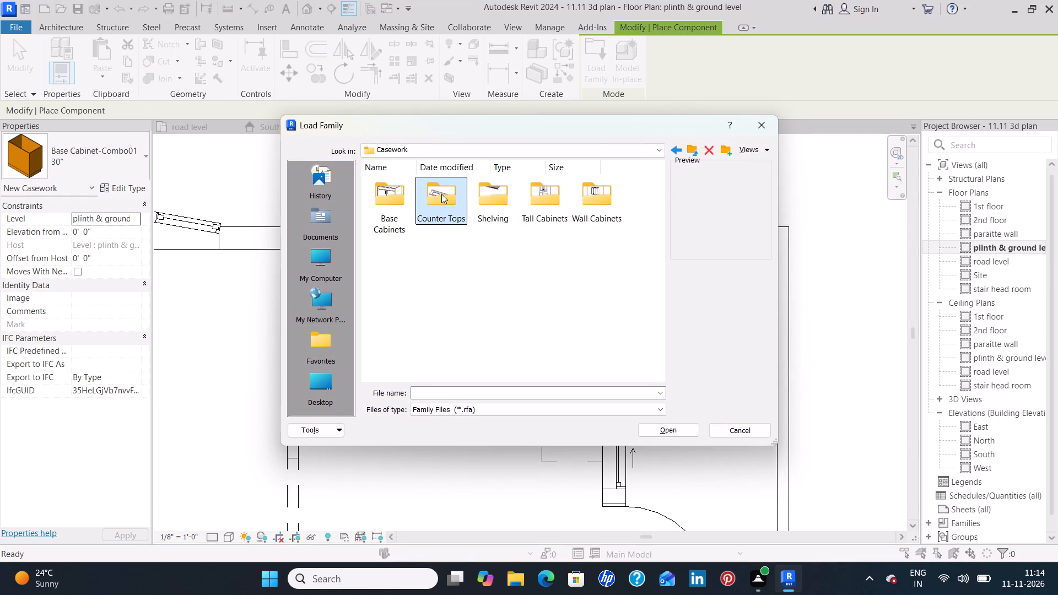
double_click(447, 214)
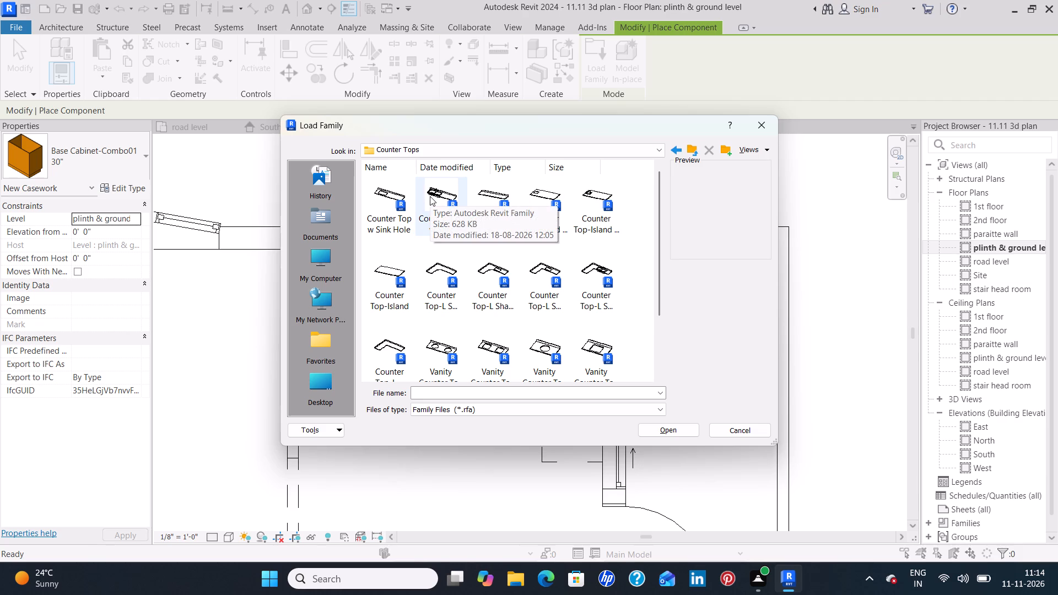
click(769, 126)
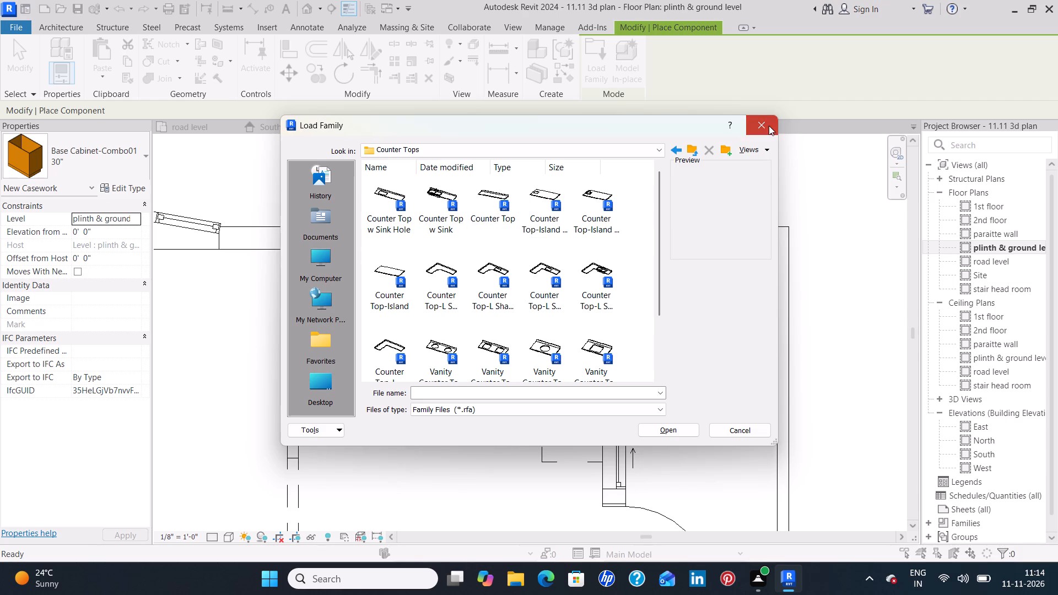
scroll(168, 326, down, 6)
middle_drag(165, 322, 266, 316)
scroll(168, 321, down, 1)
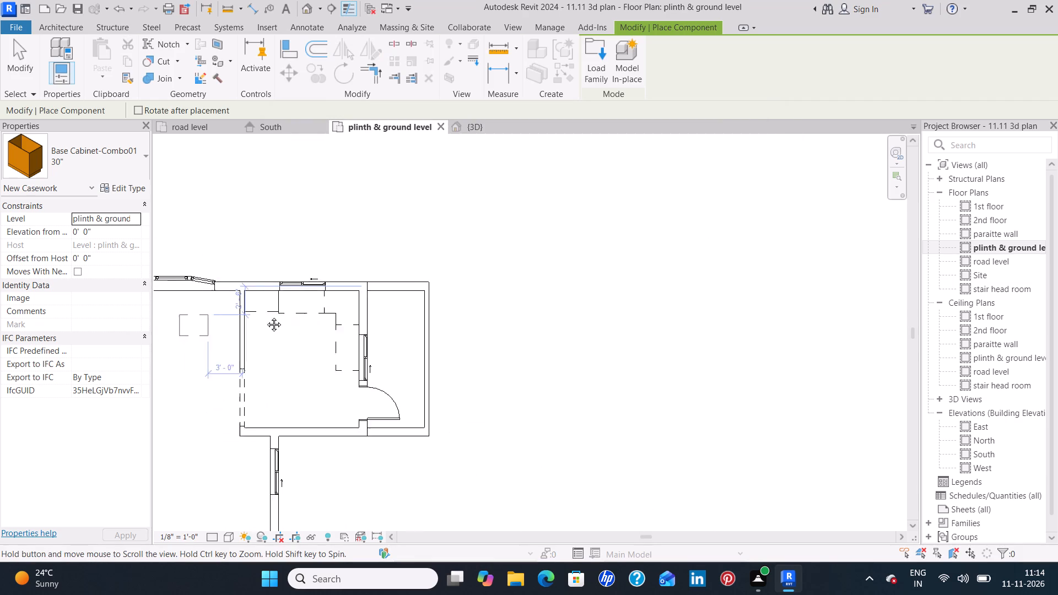
Delete the 48" 2 vanity cabinet along the kitchen's right-hand wall.
middle_drag(266, 316, 708, 342)
scroll(709, 342, down, 9)
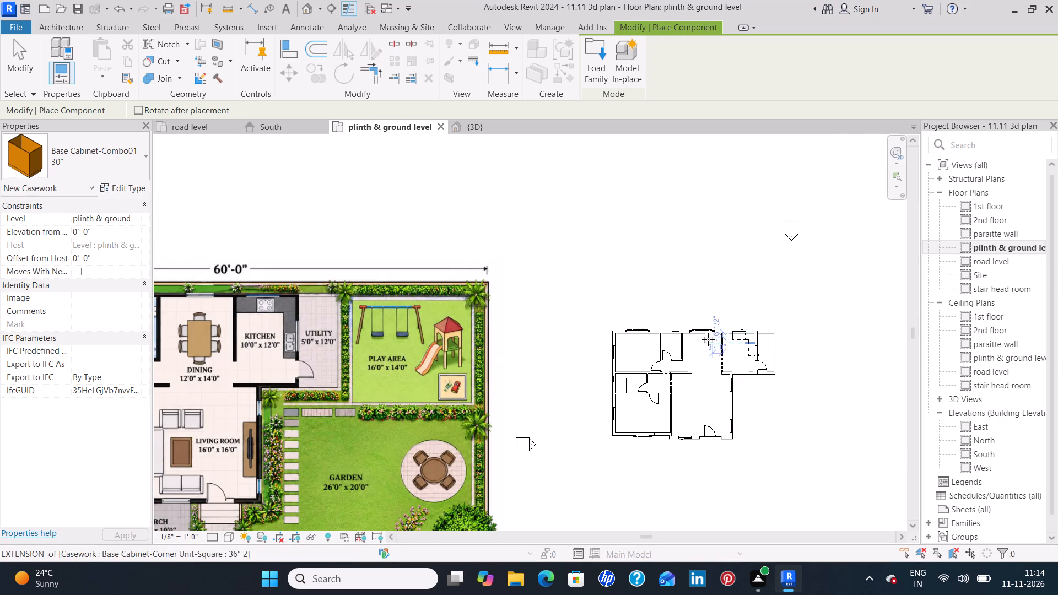
scroll(708, 339, up, 9)
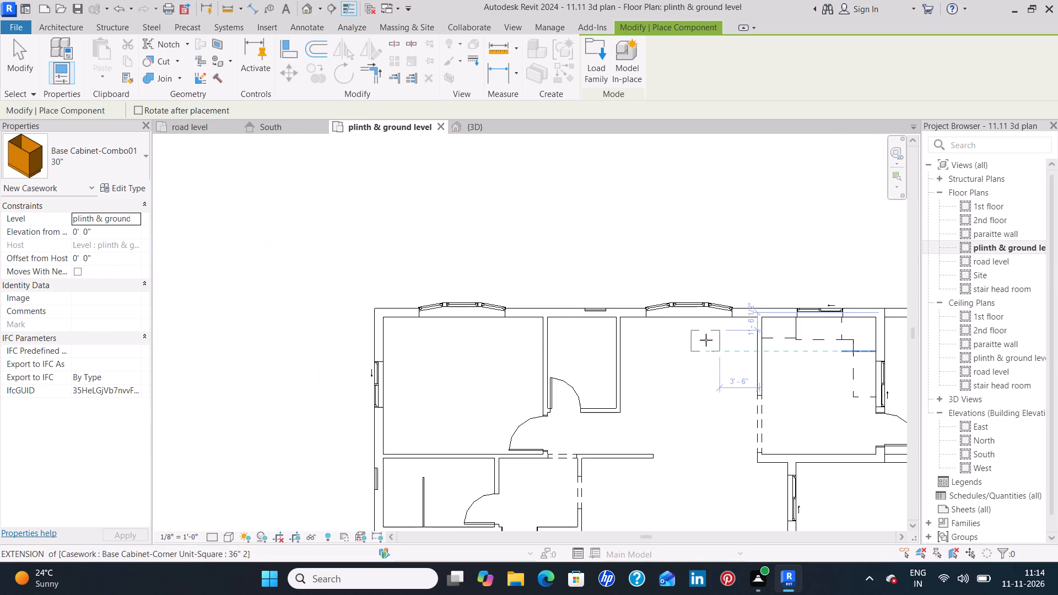
middle_drag(811, 366, 630, 318)
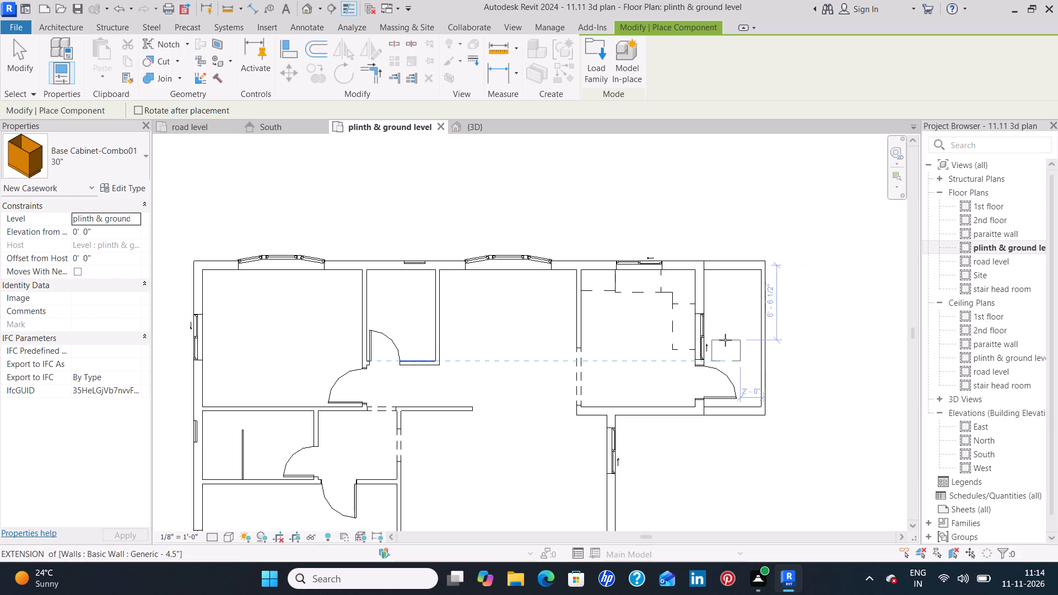
key(Escape)
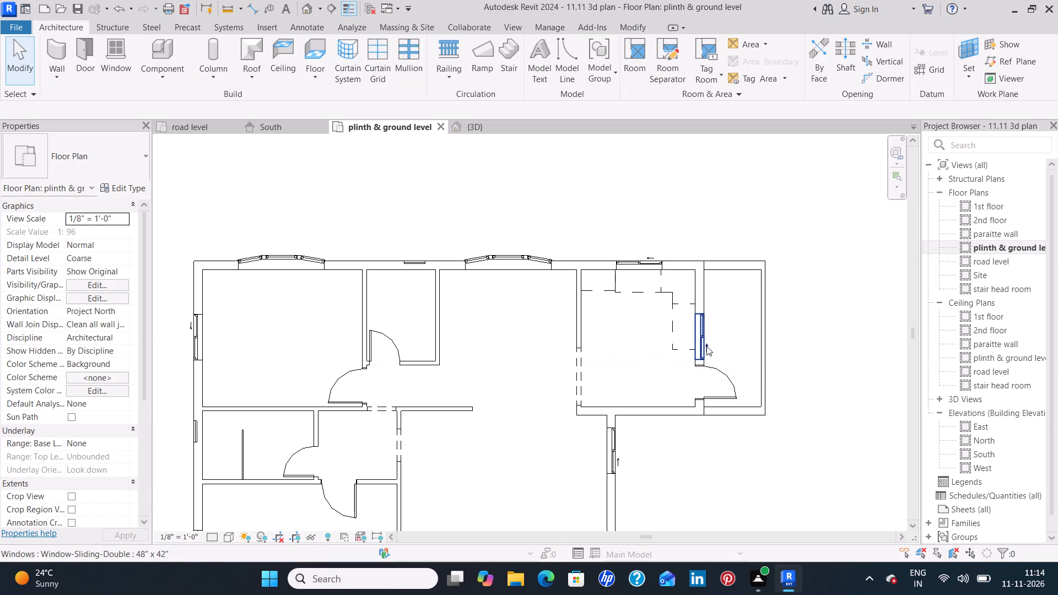
click(685, 348)
key(Delete)
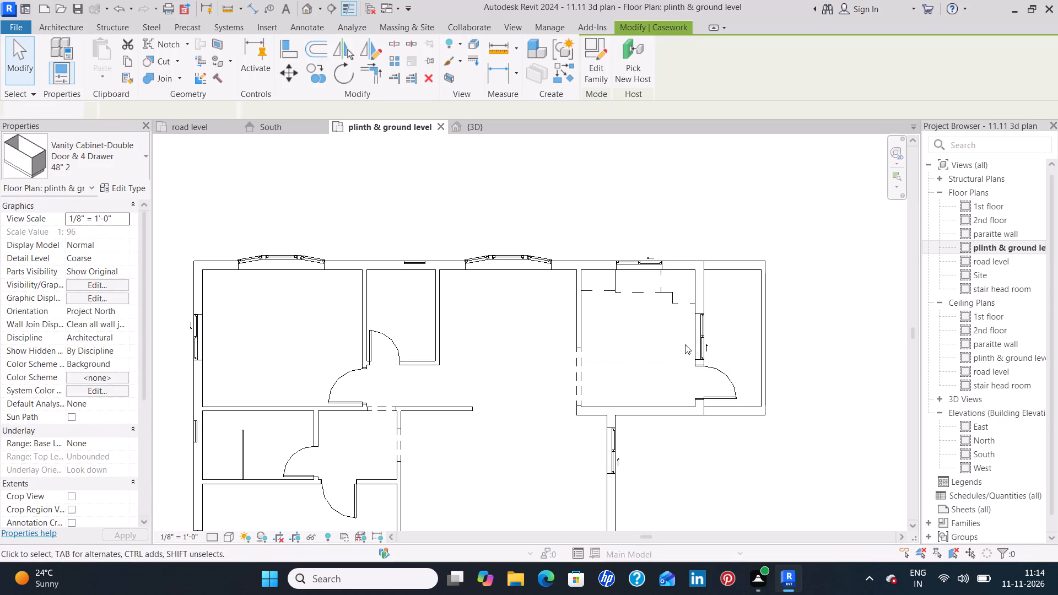
Place another Base Cabinet-Combo01 30" 2, rotated against the right-hand wall directly below the corner cabinet.
click(601, 288)
text(cs)
key(space)
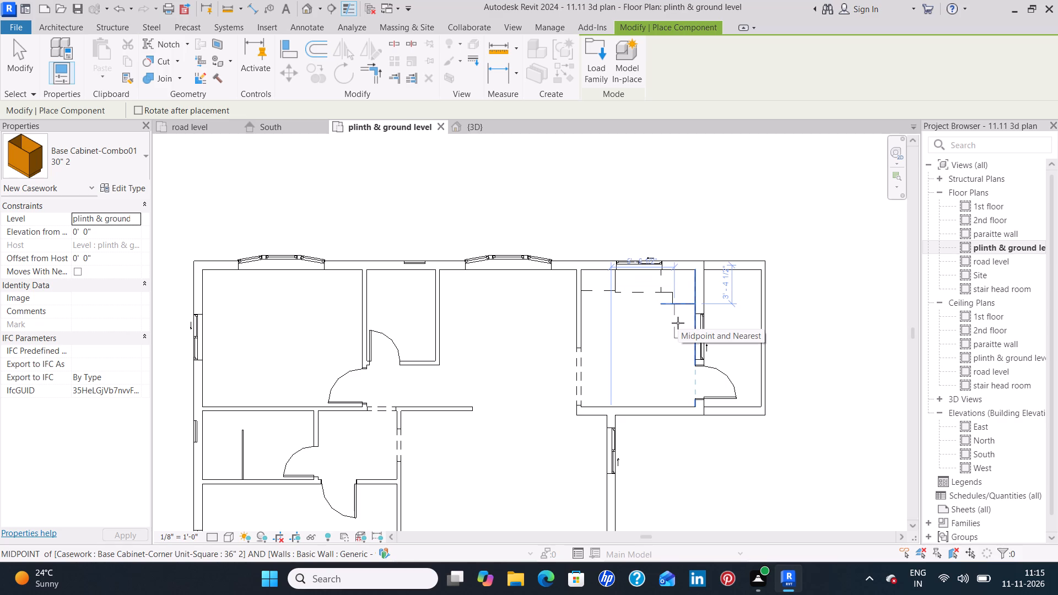
click(678, 323)
key(Escape)
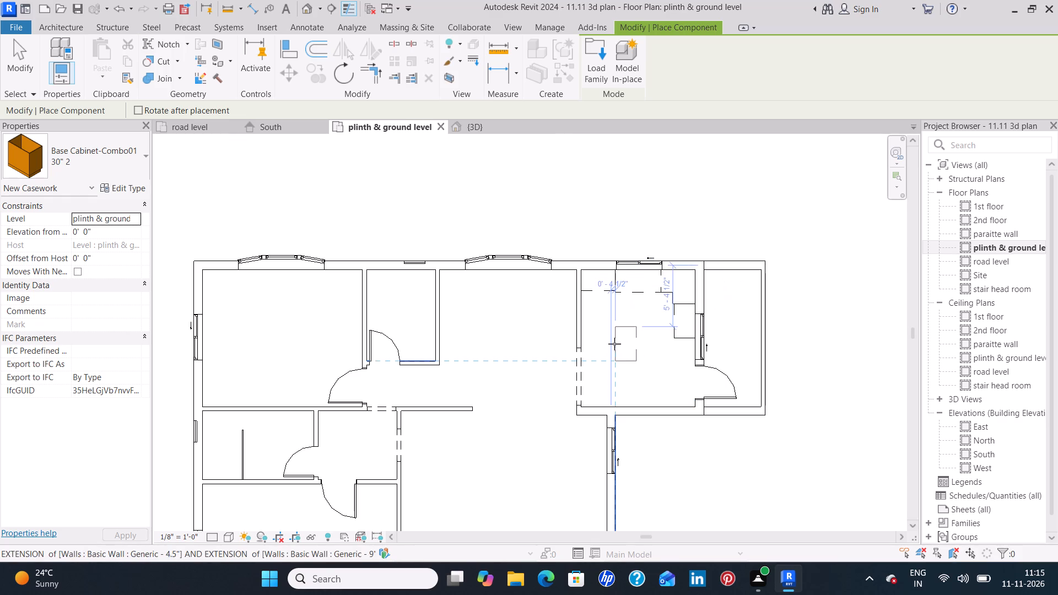
key(Escape)
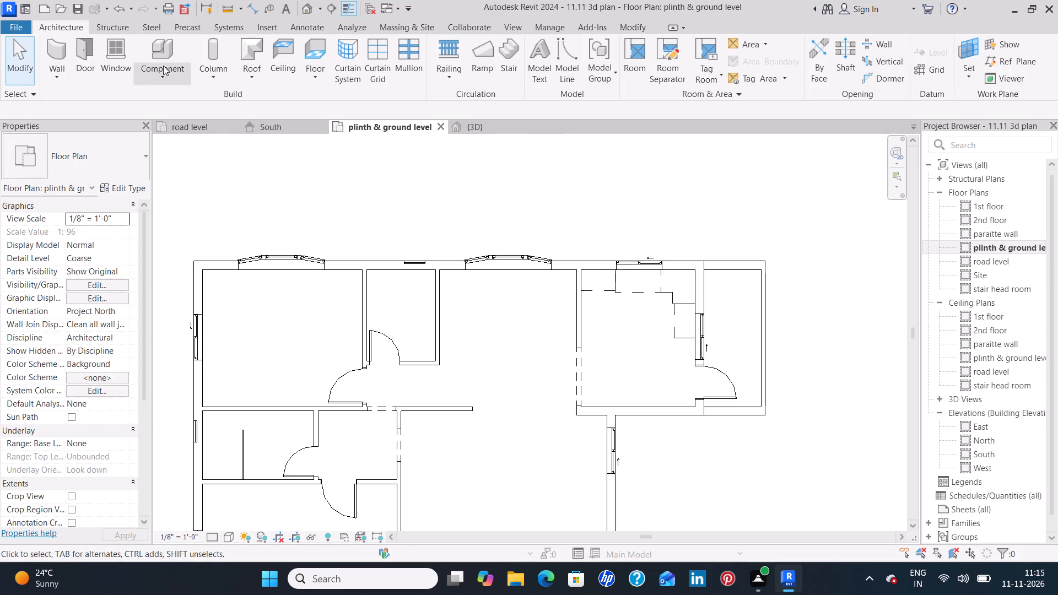
Load the Counter Top w Sink Hole family from the Casework Counter Tops library folder.
click(176, 50)
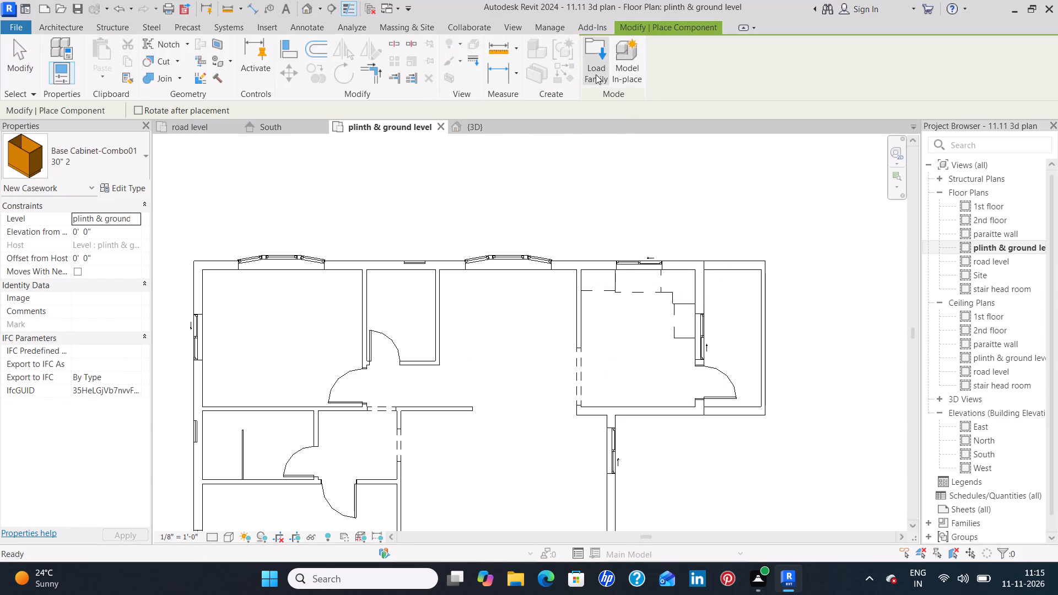
click(596, 74)
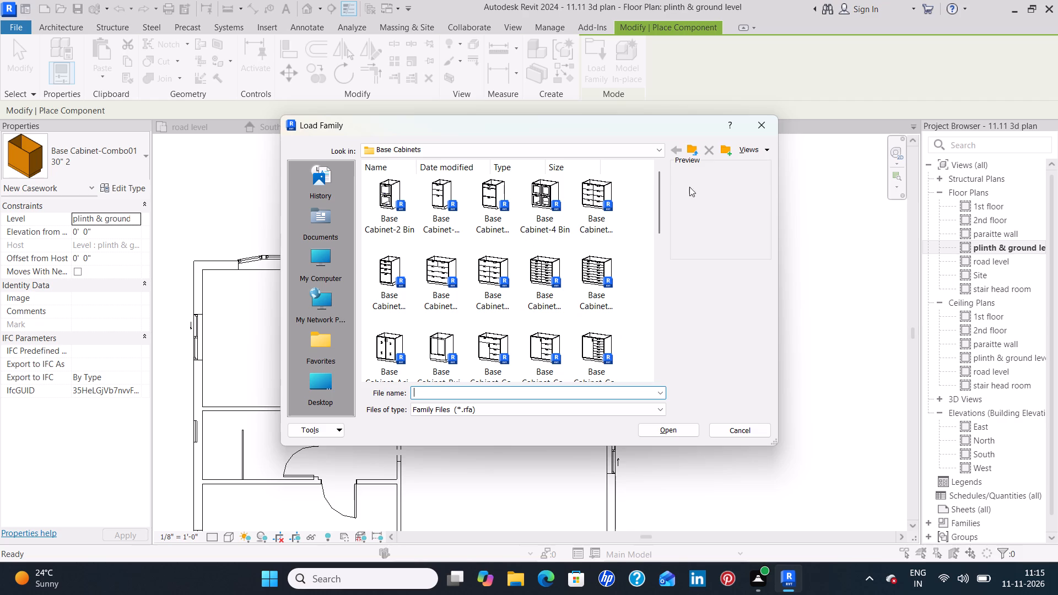
click(695, 148)
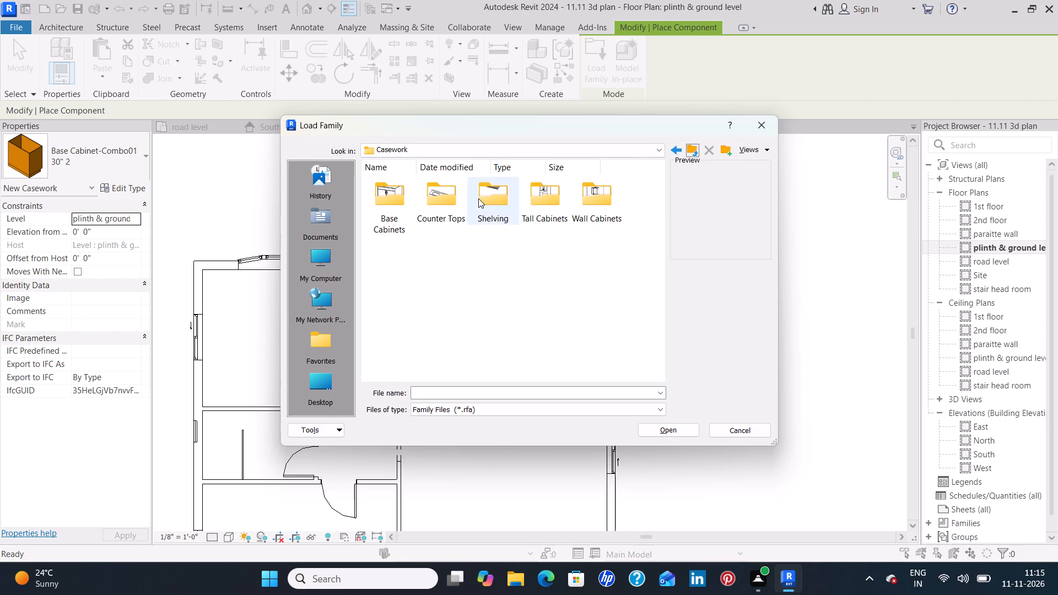
double_click(446, 198)
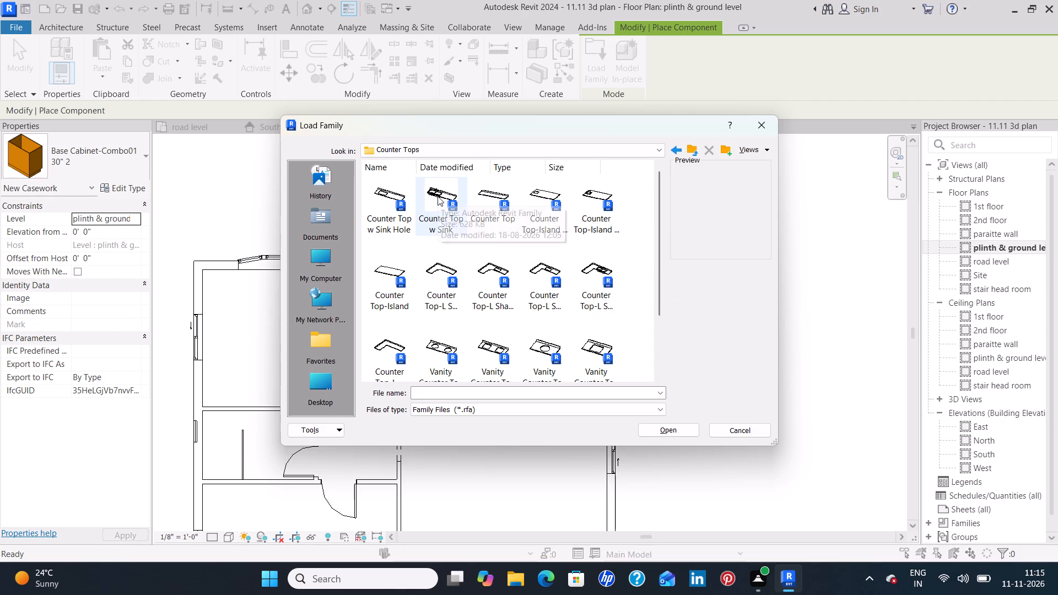
click(382, 201)
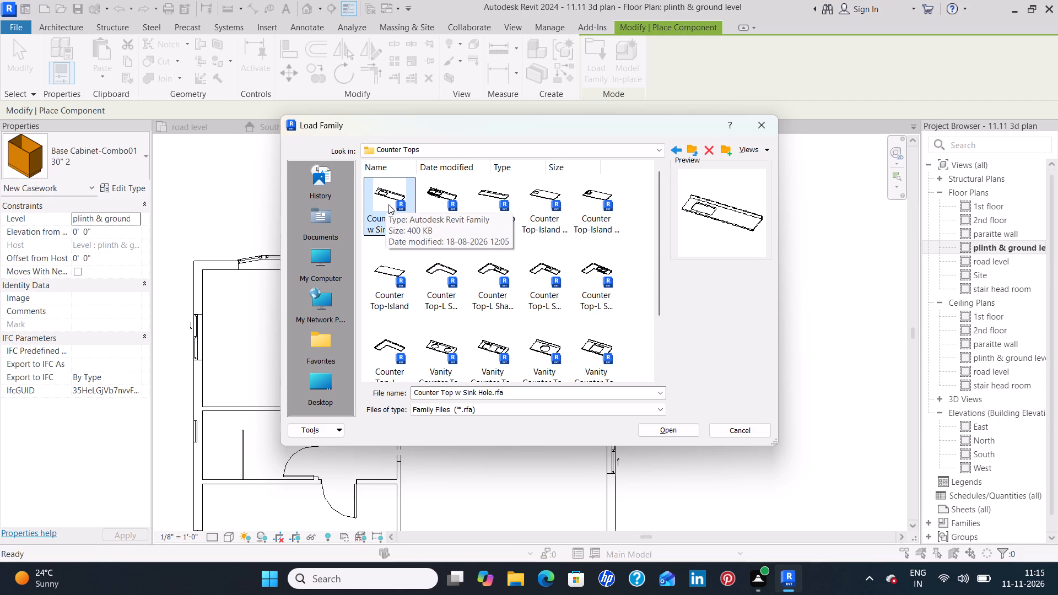
click(675, 432)
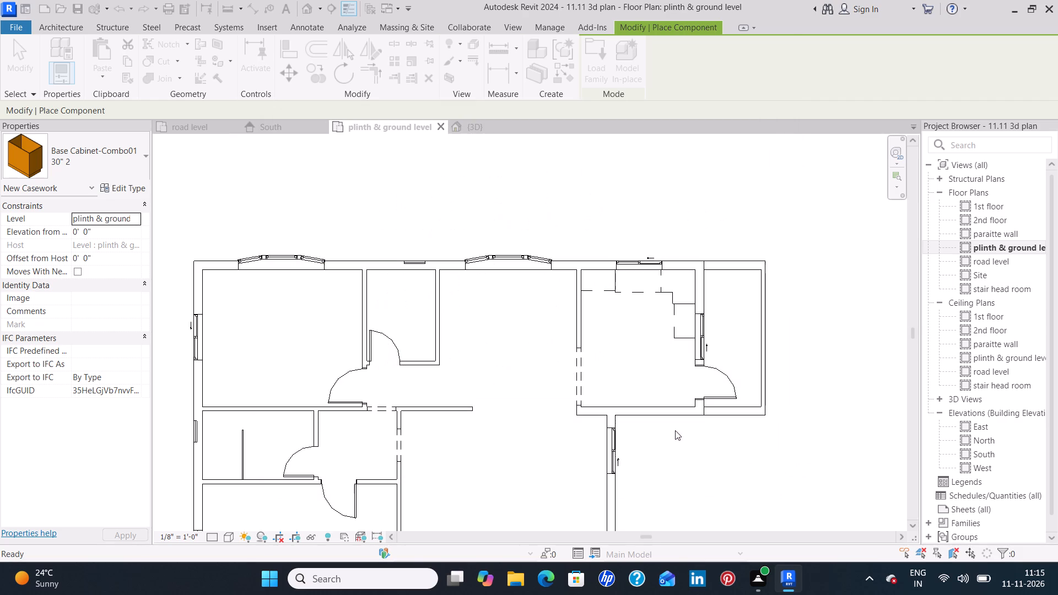
Place the 24" Depth sink-hole counter top along the right-hand wall, rotated to run downward from the lower part of the base cabinet.
scroll(703, 360, up, 9)
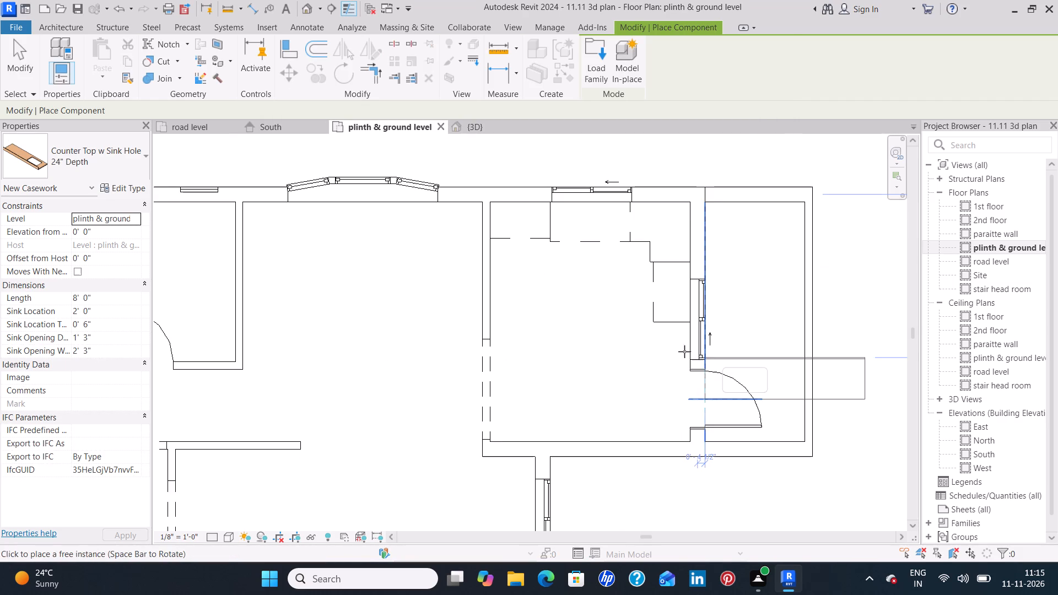
key(space)
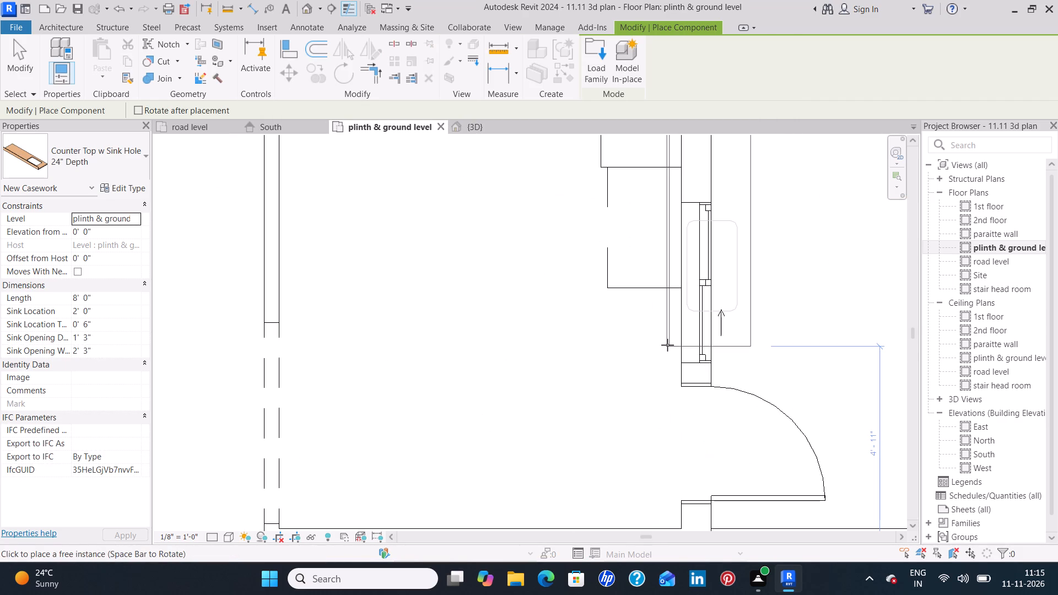
key(space)
key(space)
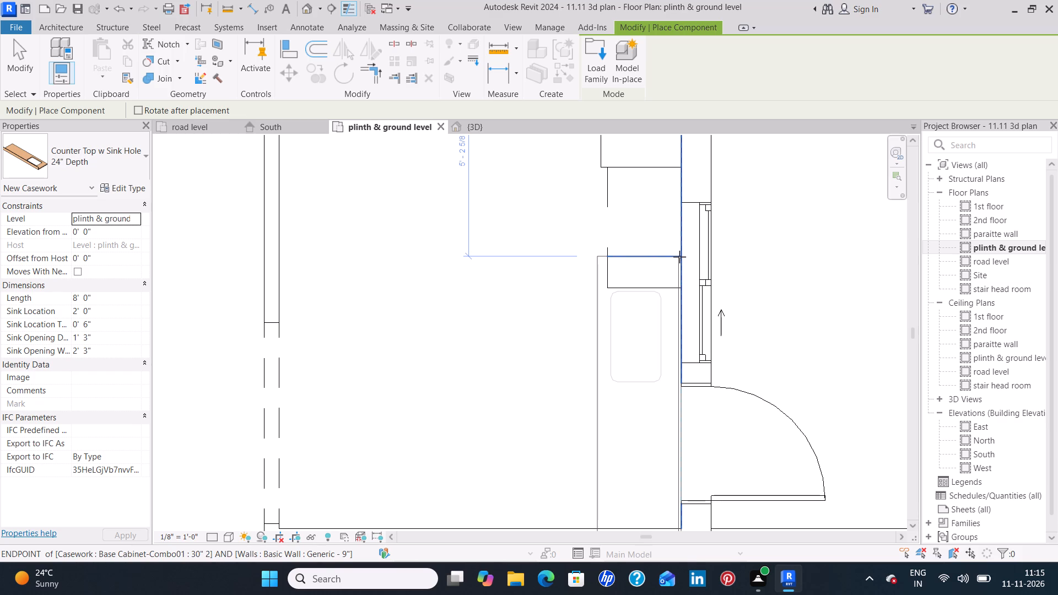
click(679, 257)
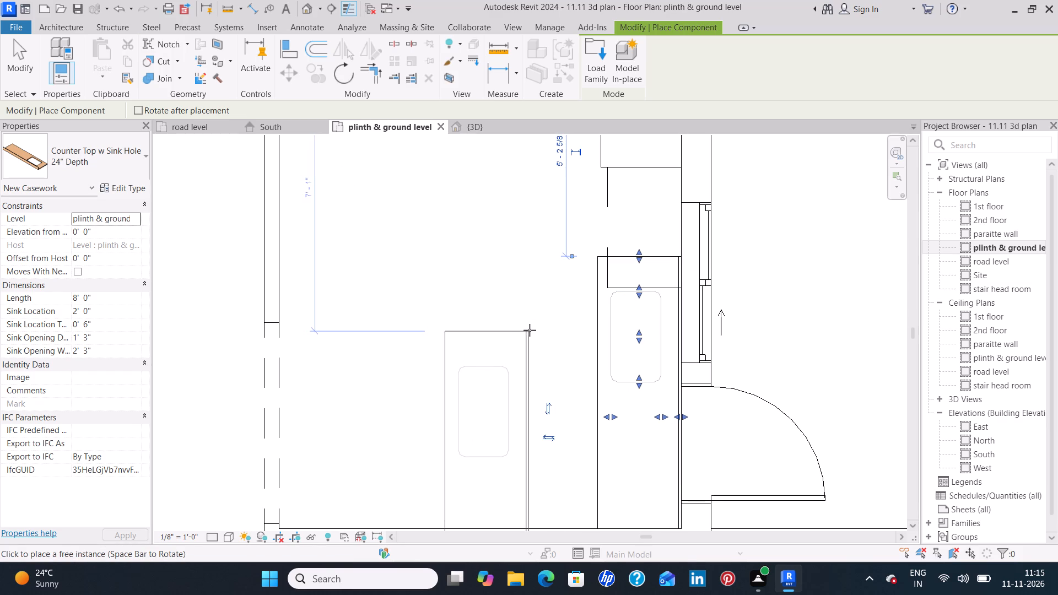
key(Escape)
key(Escape)
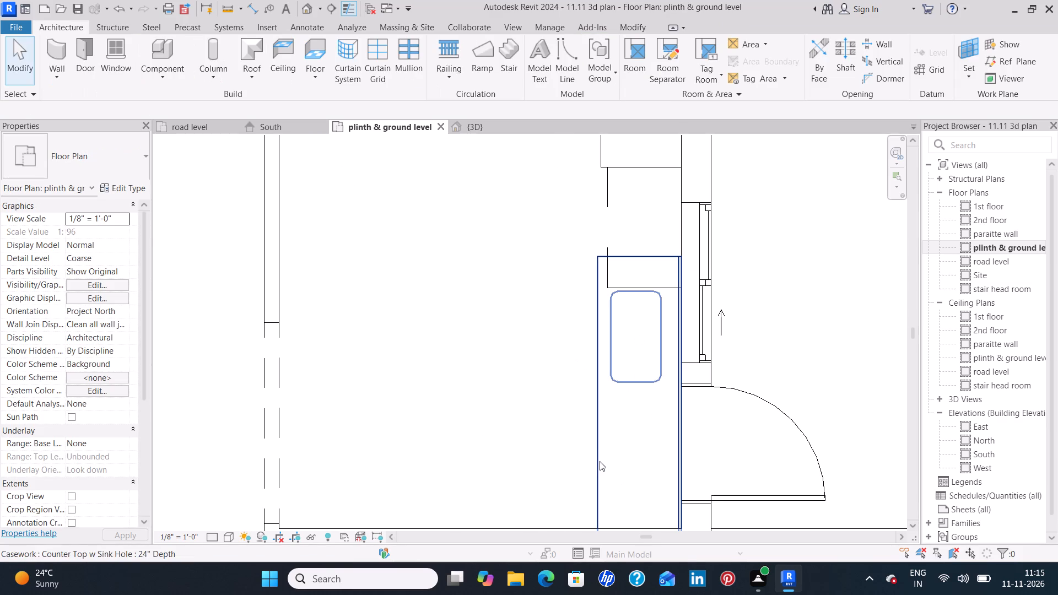
Shorten the sink-hole counter top to about 3' 2 3/4" by pulling its lower end up to the utility door opening.
click(600, 461)
middle_drag(645, 465, 652, 366)
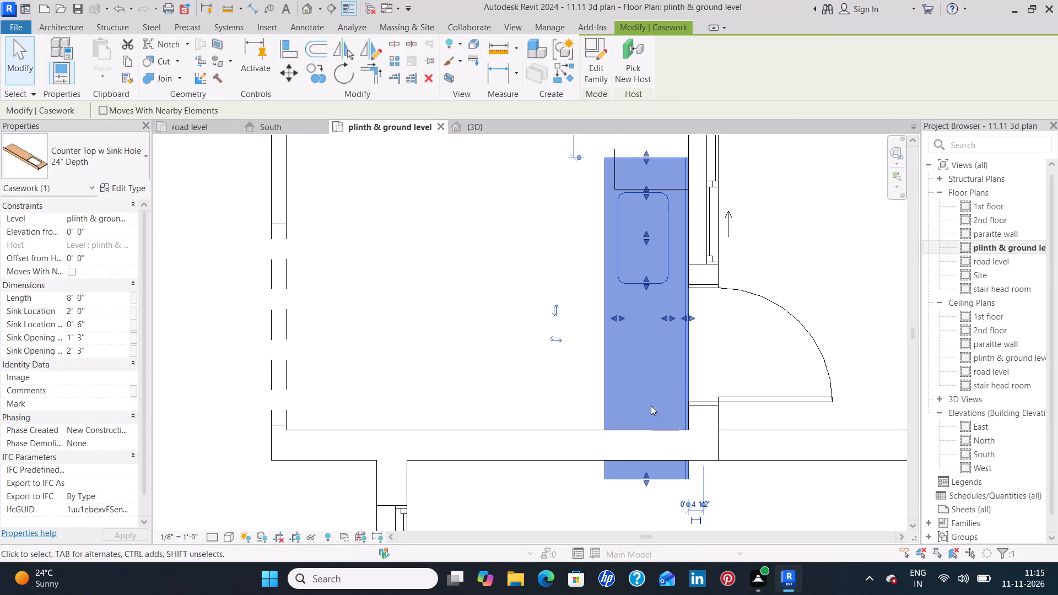
drag(646, 477, 651, 408)
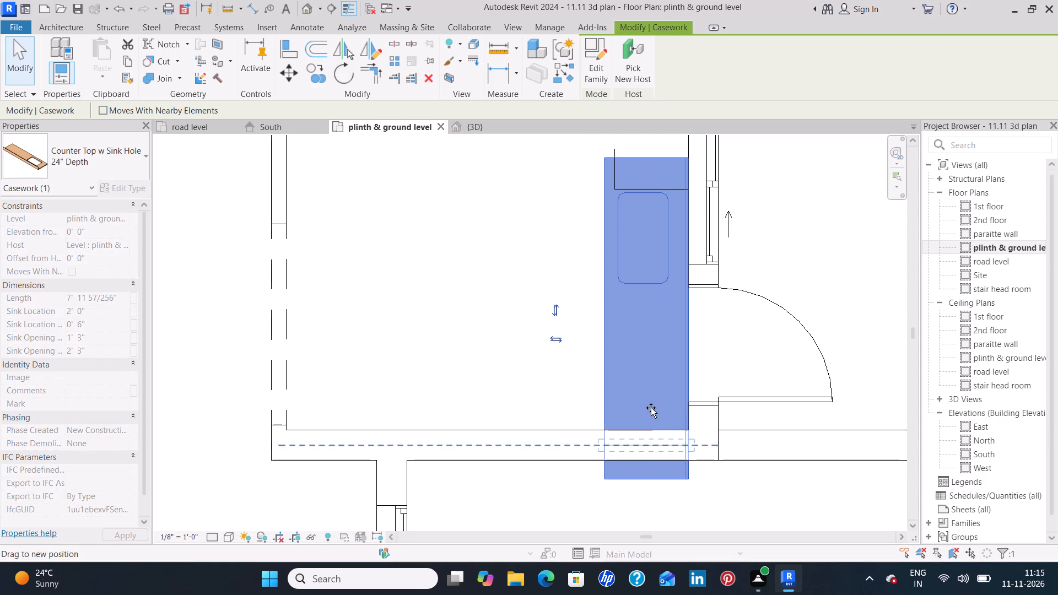
drag(651, 408, 670, 282)
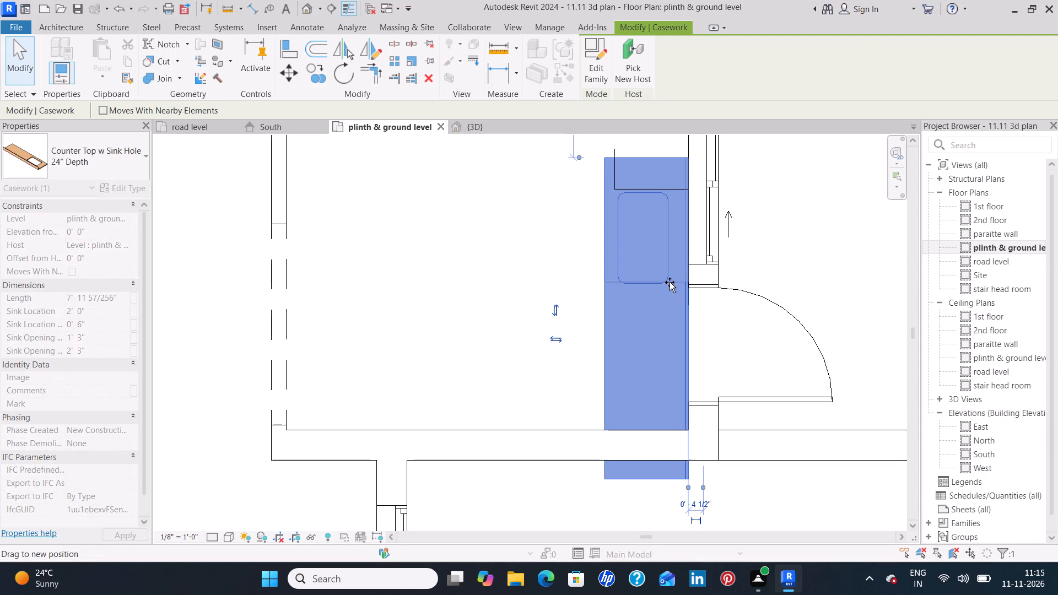
drag(670, 282, 670, 288)
key(Escape)
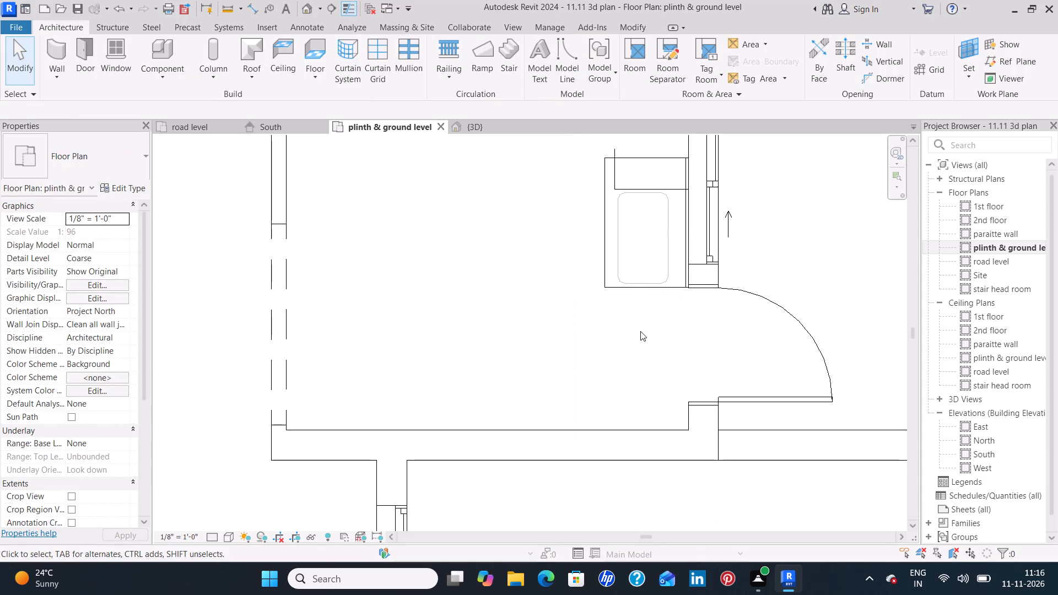
Nudge the door between kitchen and utility about 4" down its wall, away from the sink counter top.
click(800, 342)
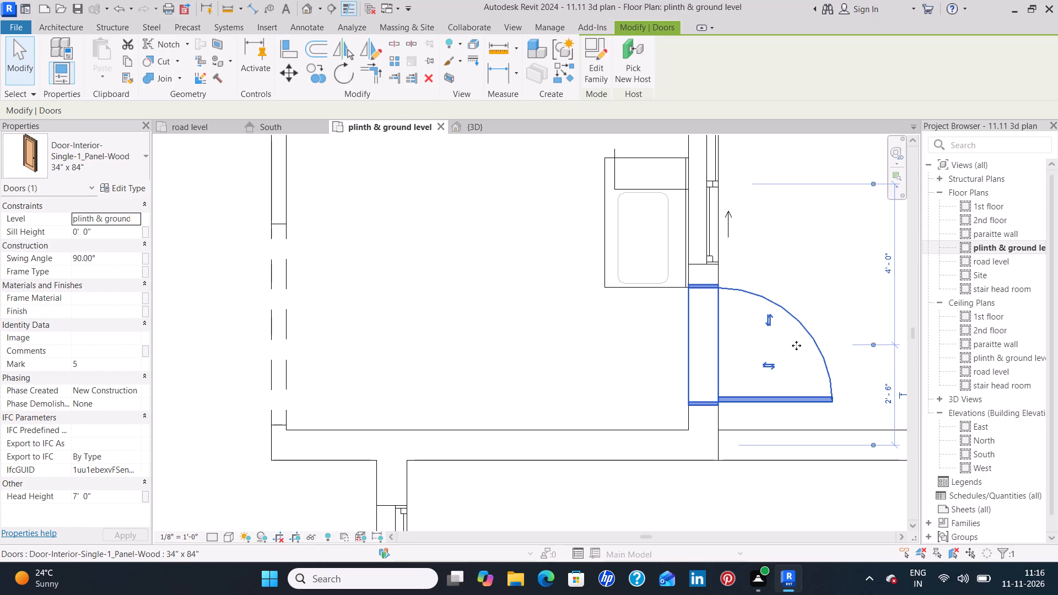
click(790, 349)
key(Down)
key(Down)
key(Down)
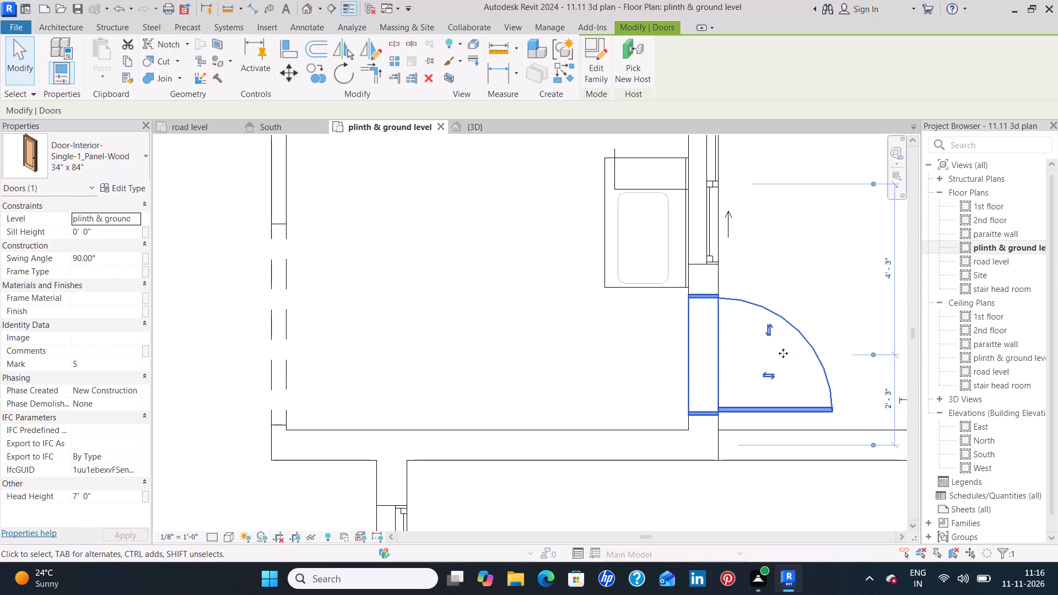
key(Down)
click(603, 333)
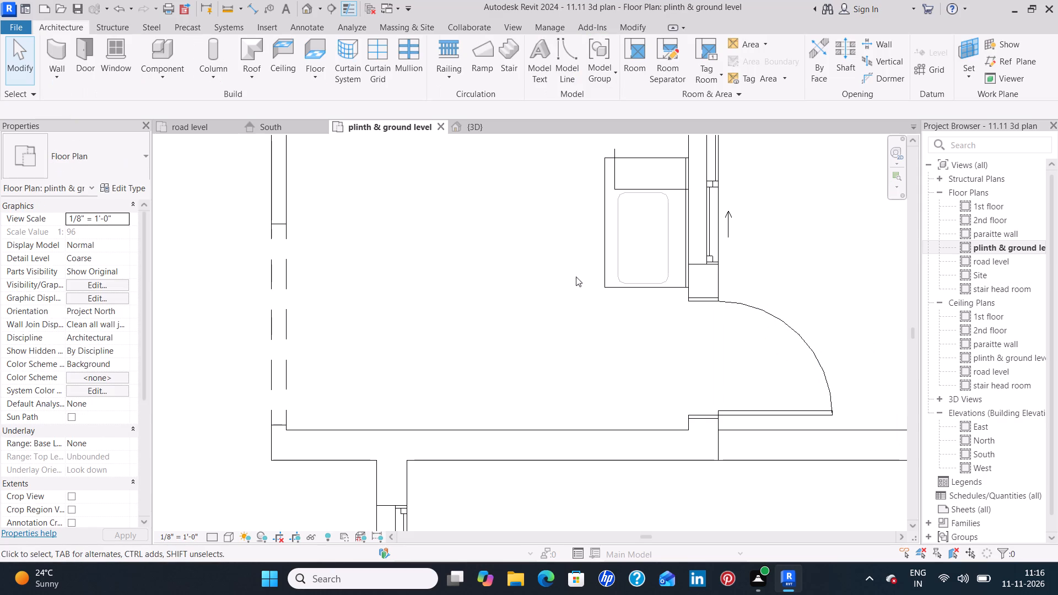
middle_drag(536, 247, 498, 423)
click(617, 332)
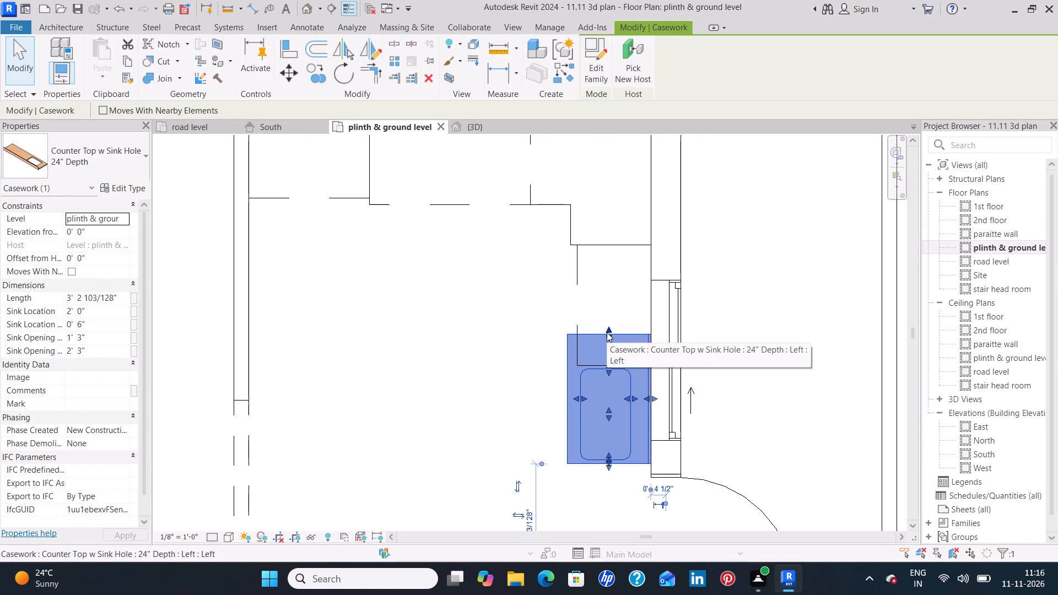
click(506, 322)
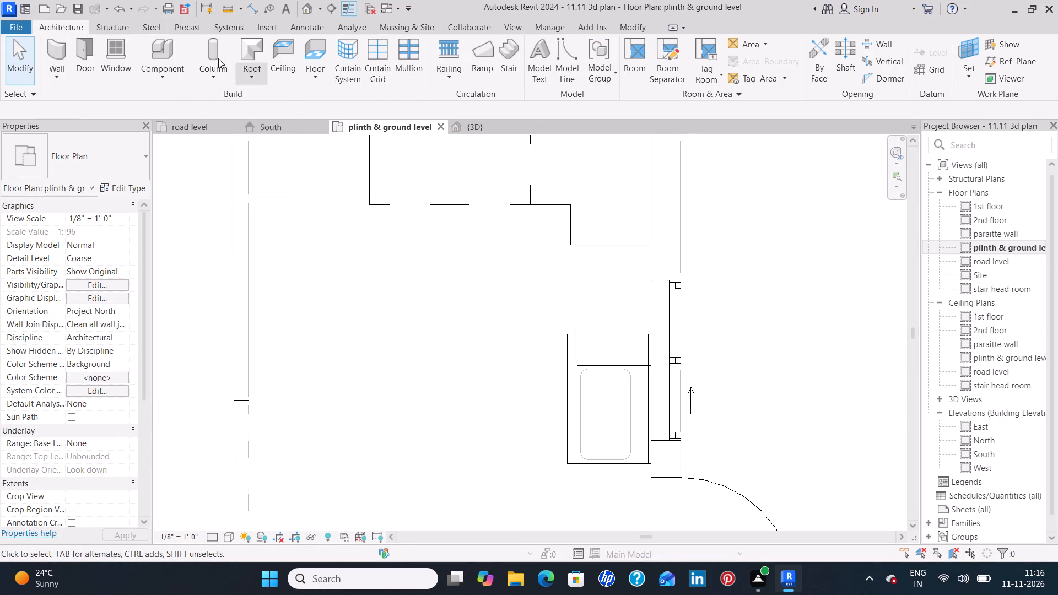
Load the Counter Top-L Shaped family from the Counter Tops library folder.
click(165, 52)
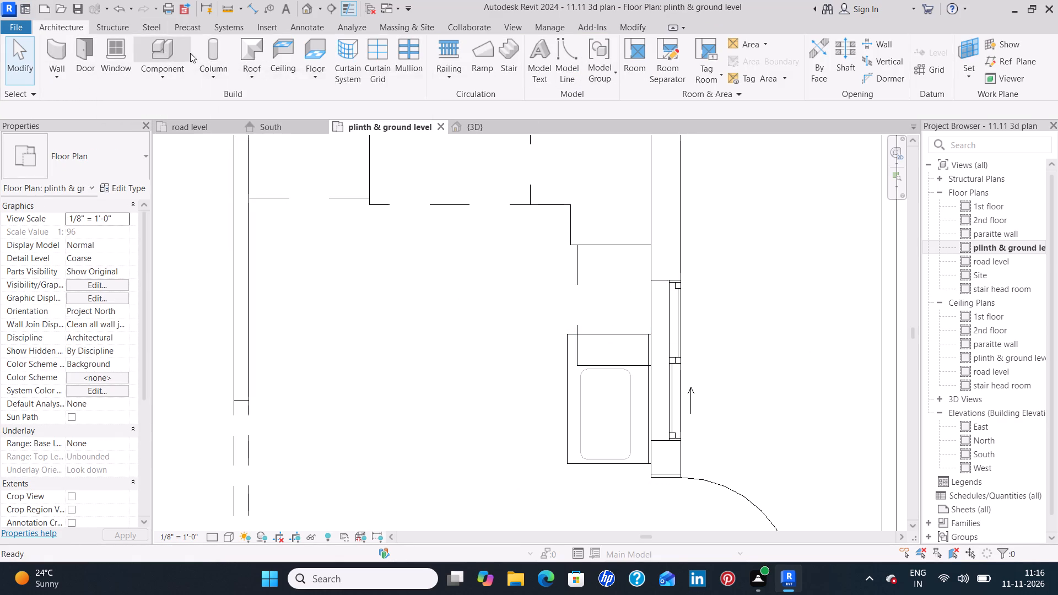
click(600, 69)
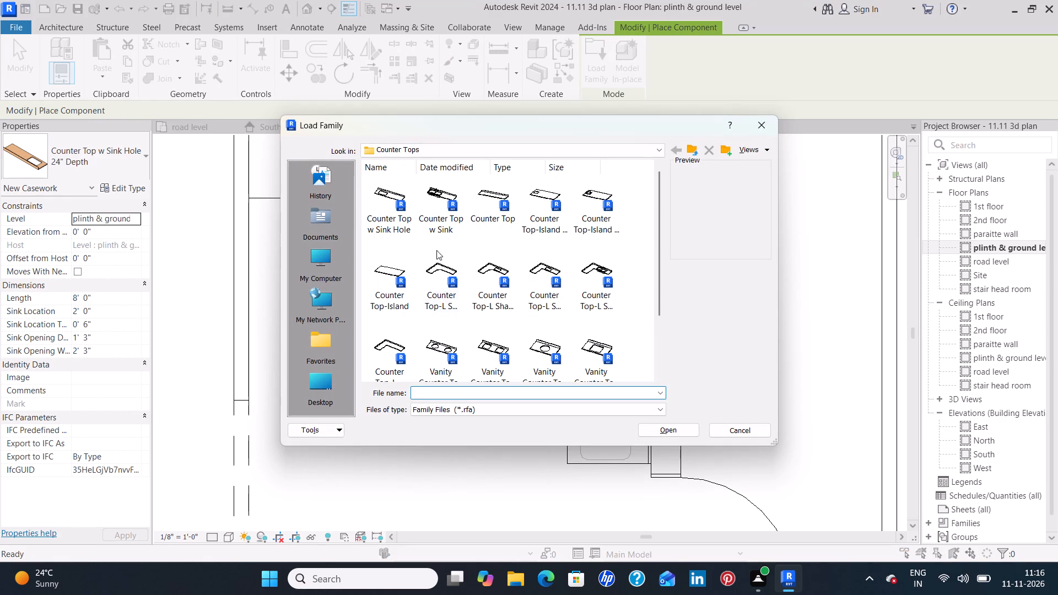
click(380, 349)
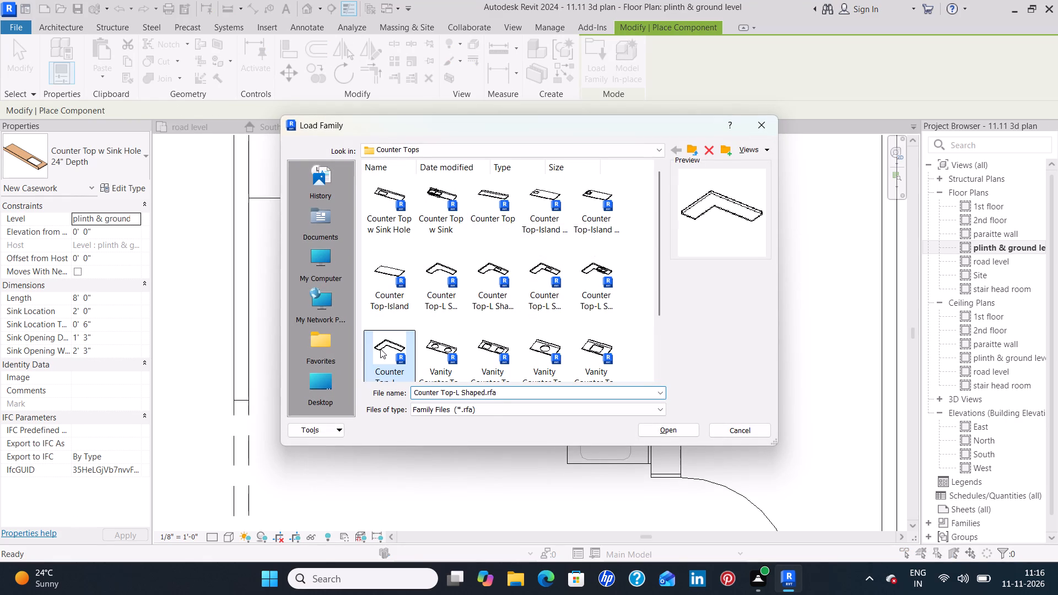
click(681, 430)
Place the 24" Depth L-shaped counter top, rotated to fit the corner of the kitchen's upper and right-hand walls.
middle_drag(596, 196, 596, 209)
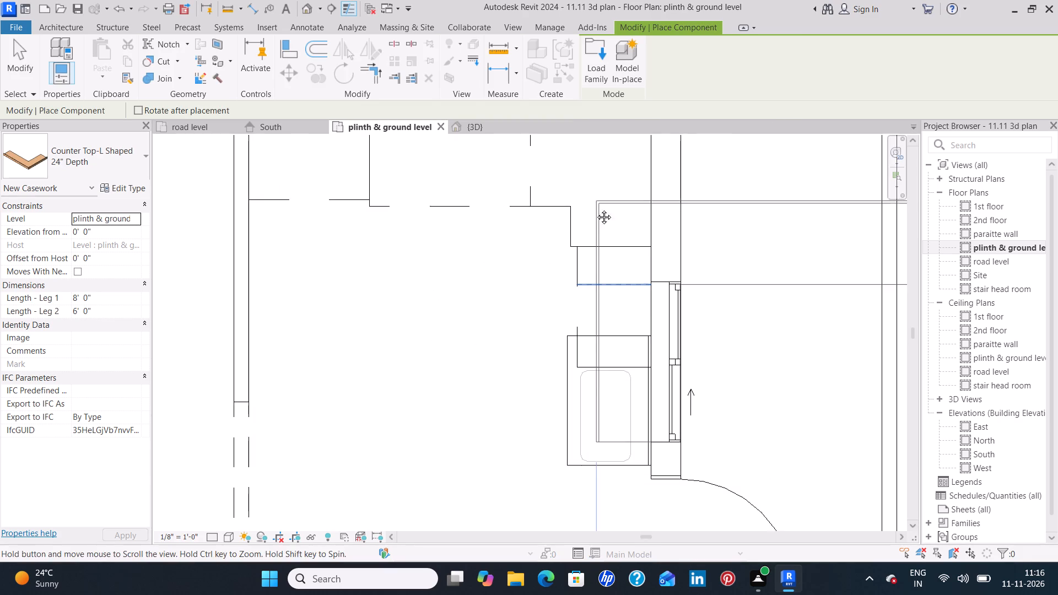
middle_drag(596, 209, 575, 326)
key(space)
key(space)
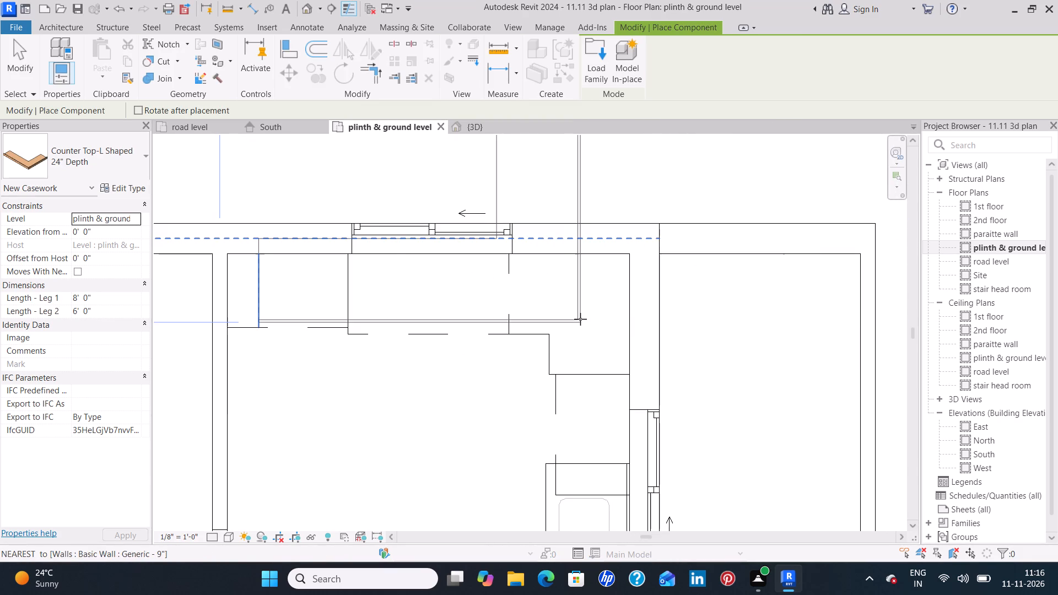
key(space)
key(space)
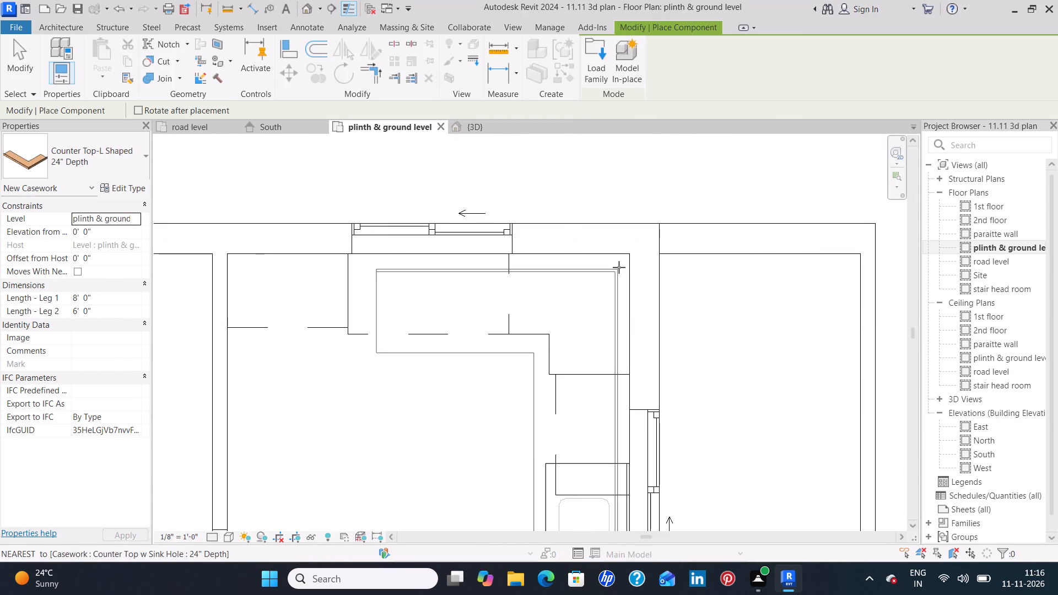
click(625, 254)
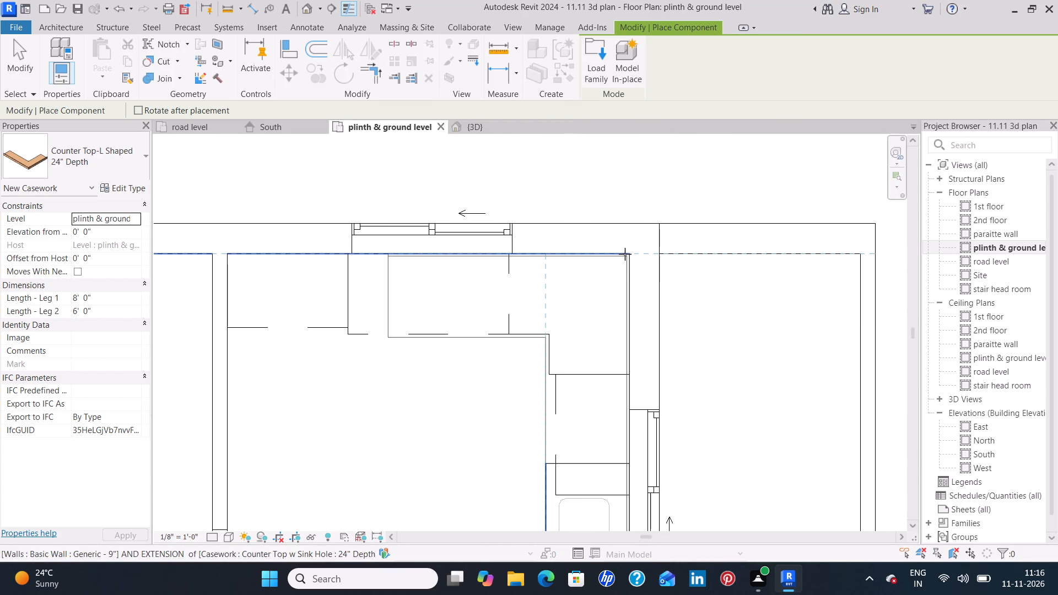
Extend the L-shaped counter top's leg along the kitchen's upper wall to 10' 0", reaching the left-hand wall.
key(Escape)
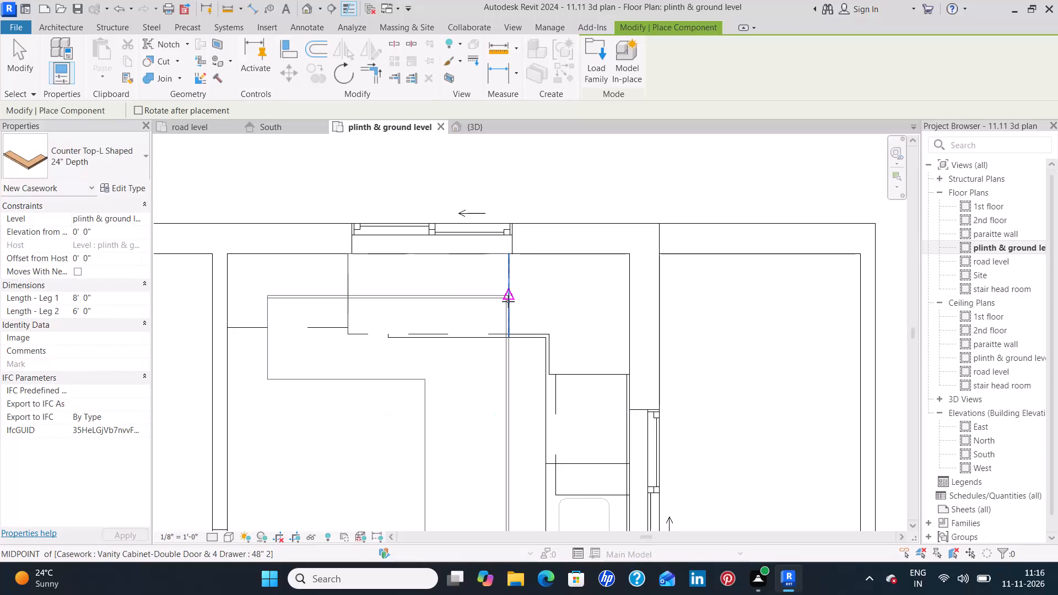
key(Escape)
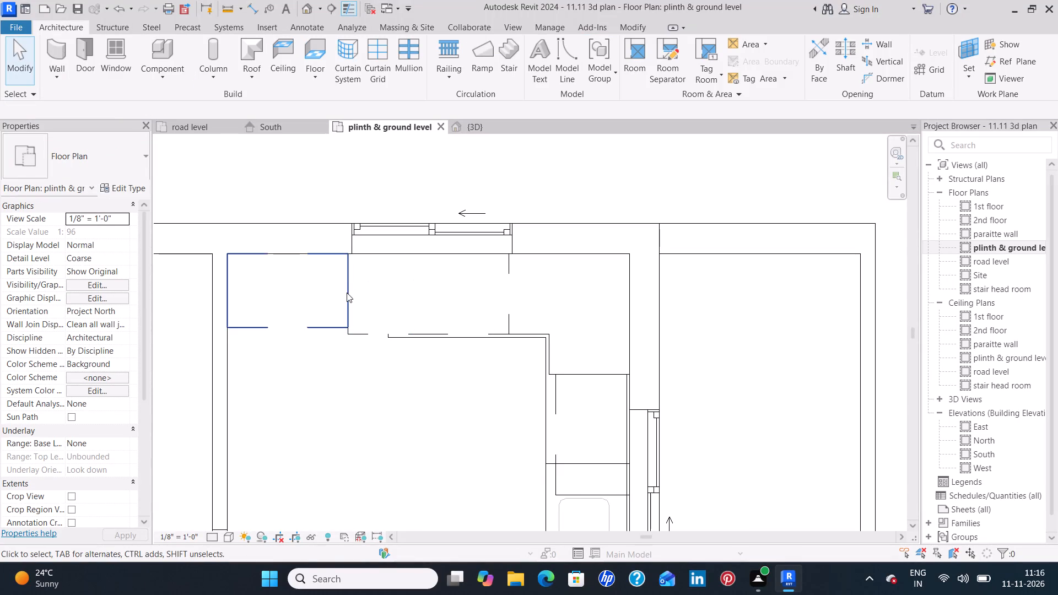
click(457, 342)
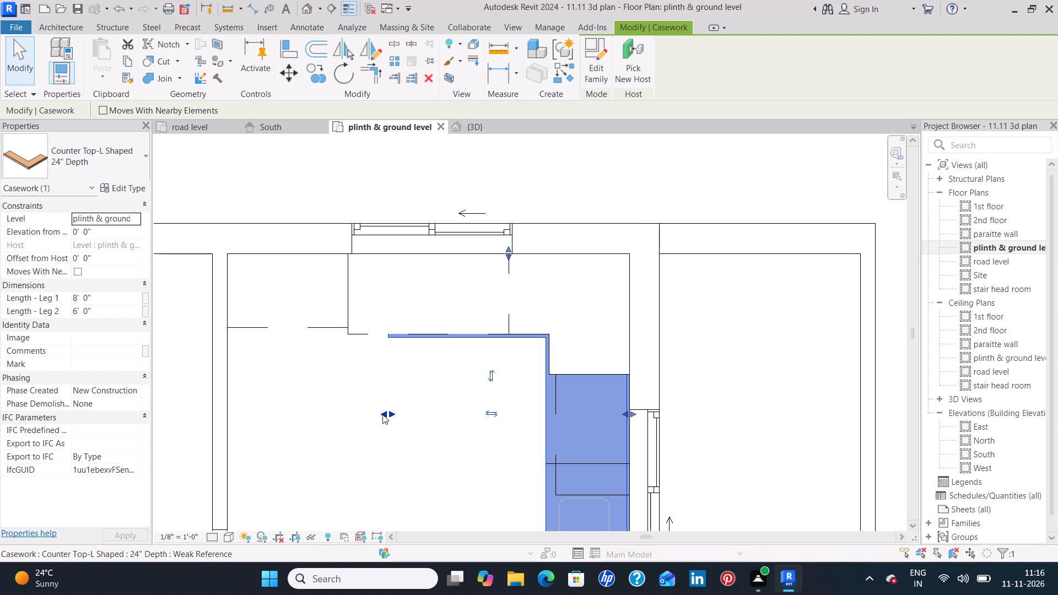
drag(382, 414, 264, 396)
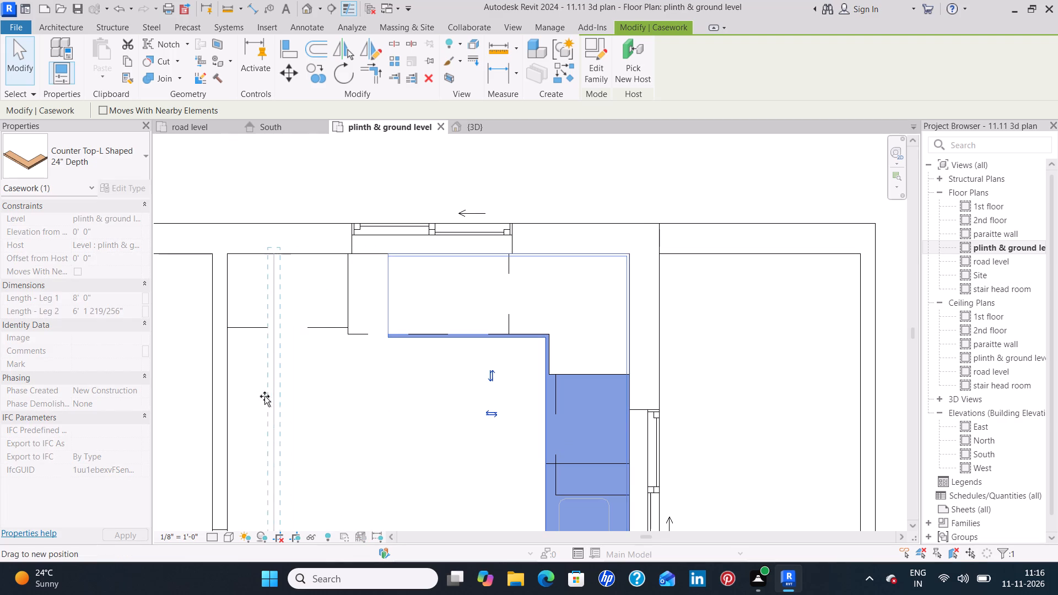
drag(264, 396, 232, 390)
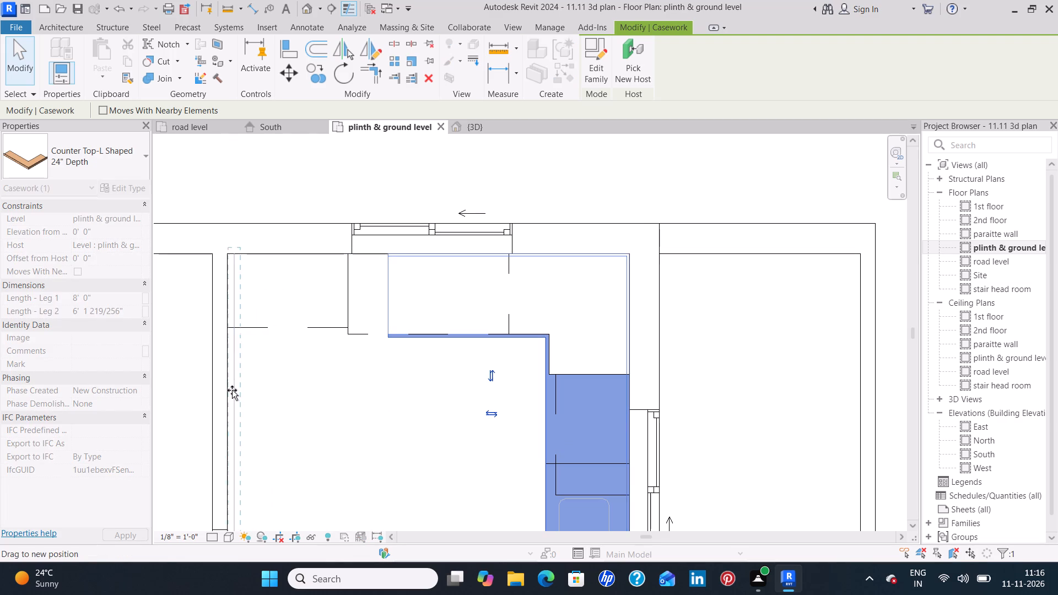
drag(232, 390, 230, 389)
click(321, 398)
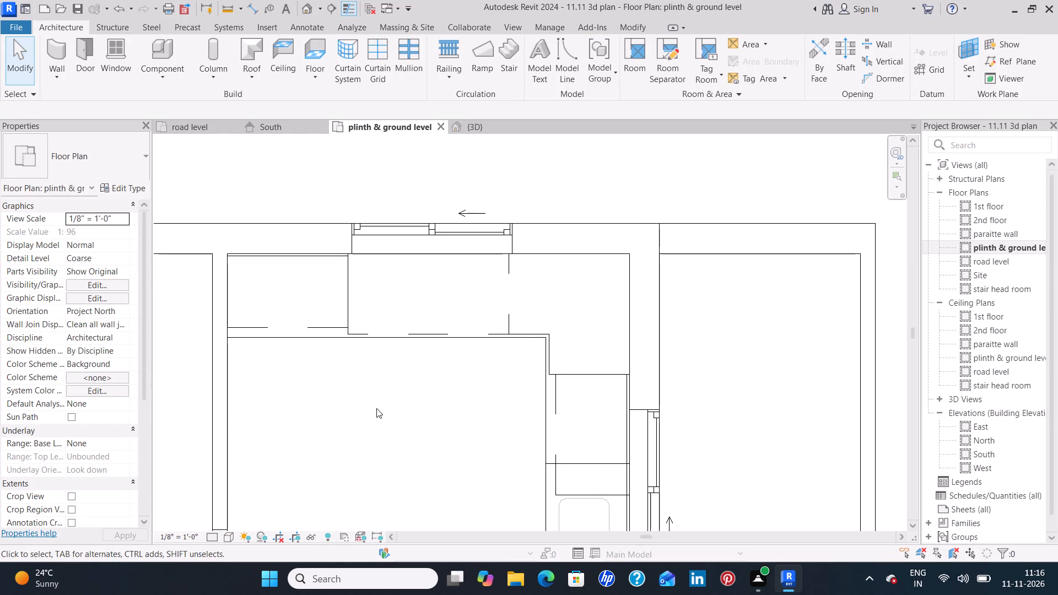
click(296, 338)
click(325, 382)
Shorten the L-shaped counter top's leg along the right-hand wall to about 5' 2", ending just above the sink counter top.
middle_drag(488, 483, 508, 299)
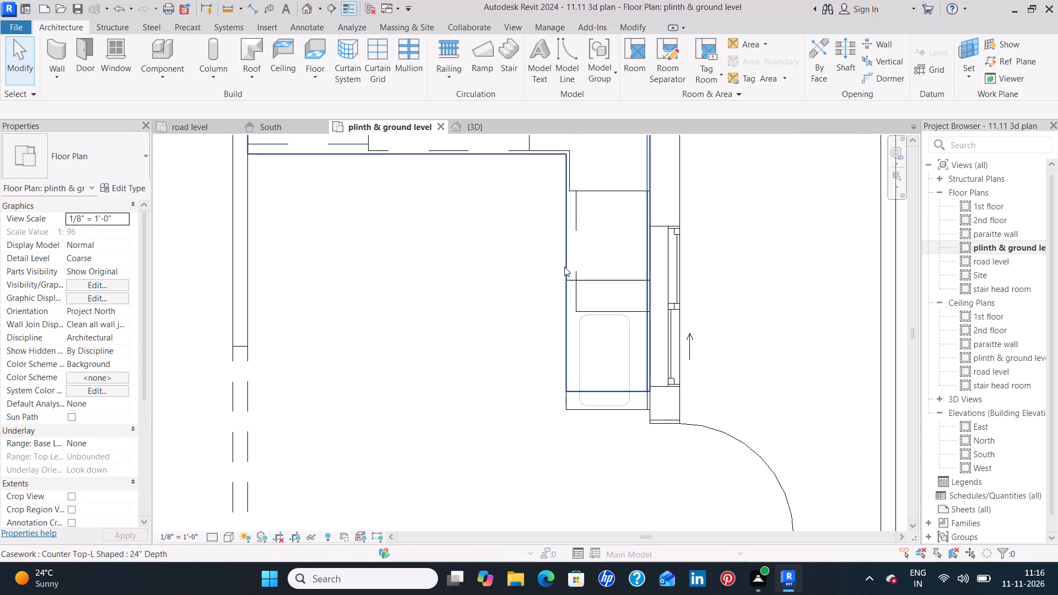
click(564, 252)
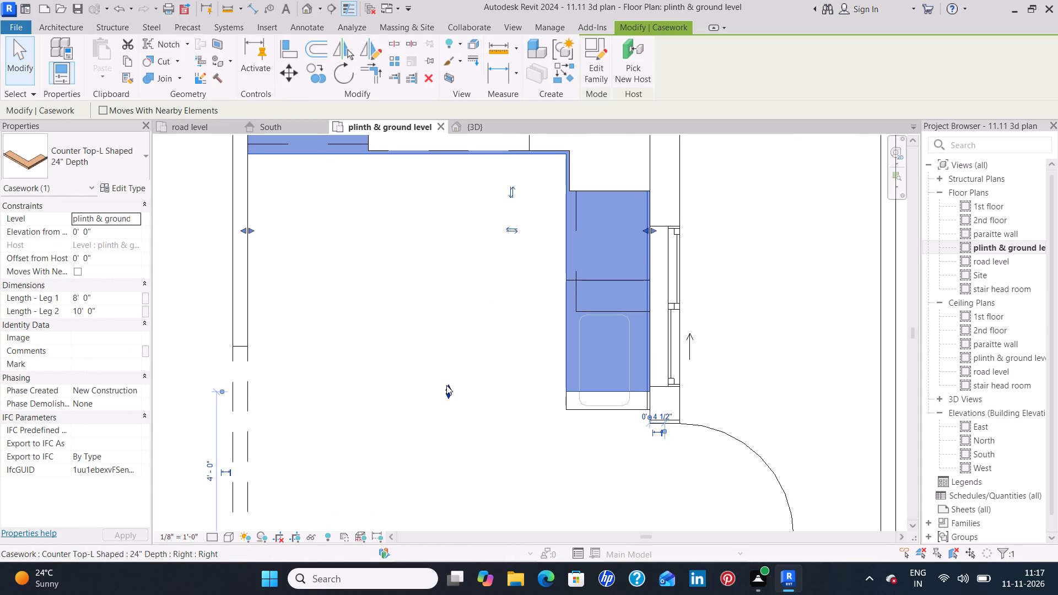
drag(446, 388, 481, 280)
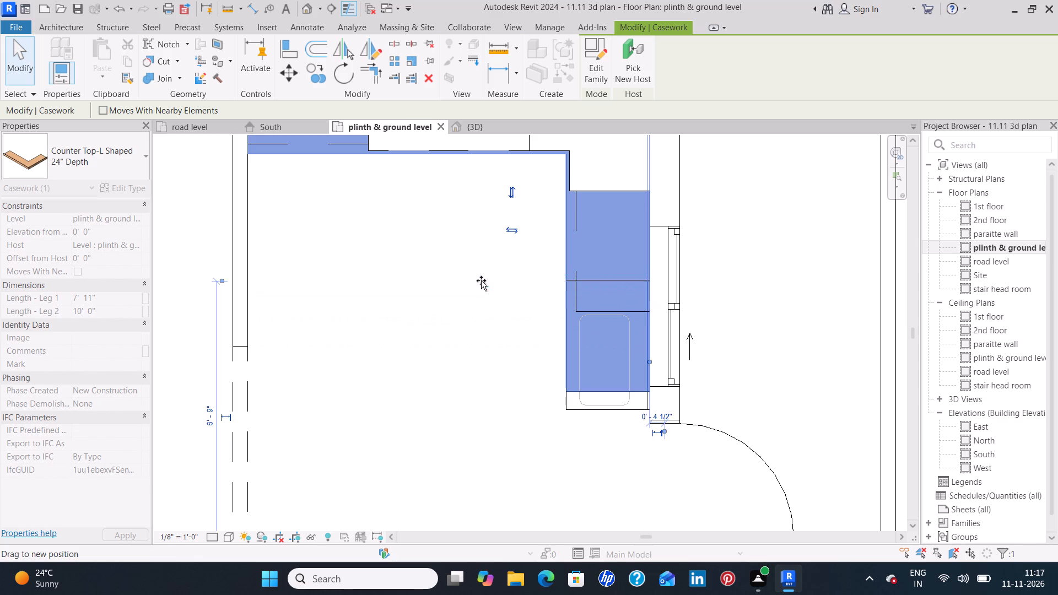
drag(481, 280, 483, 304)
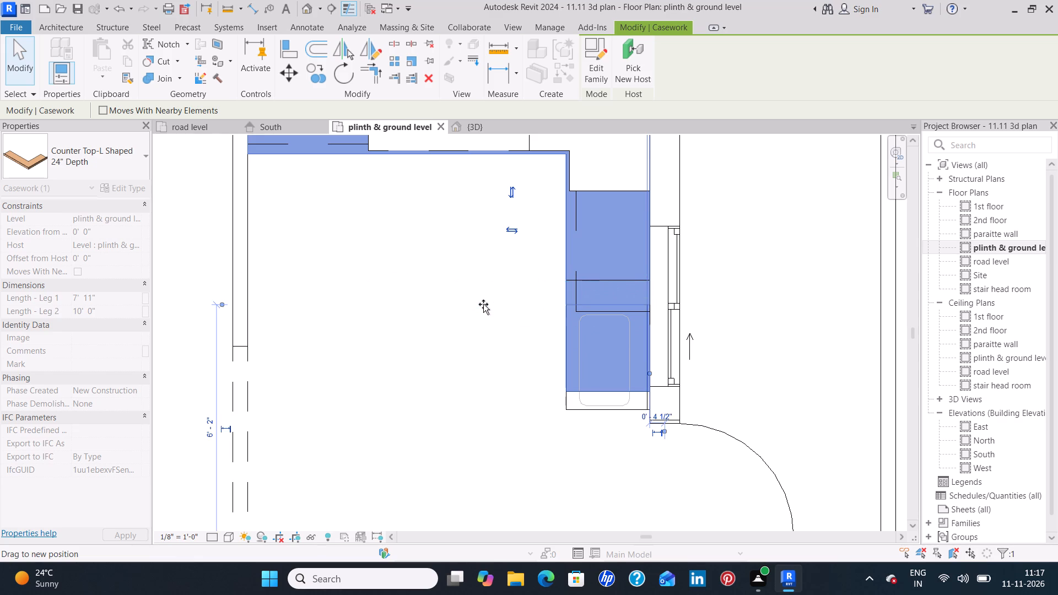
drag(483, 304, 490, 283)
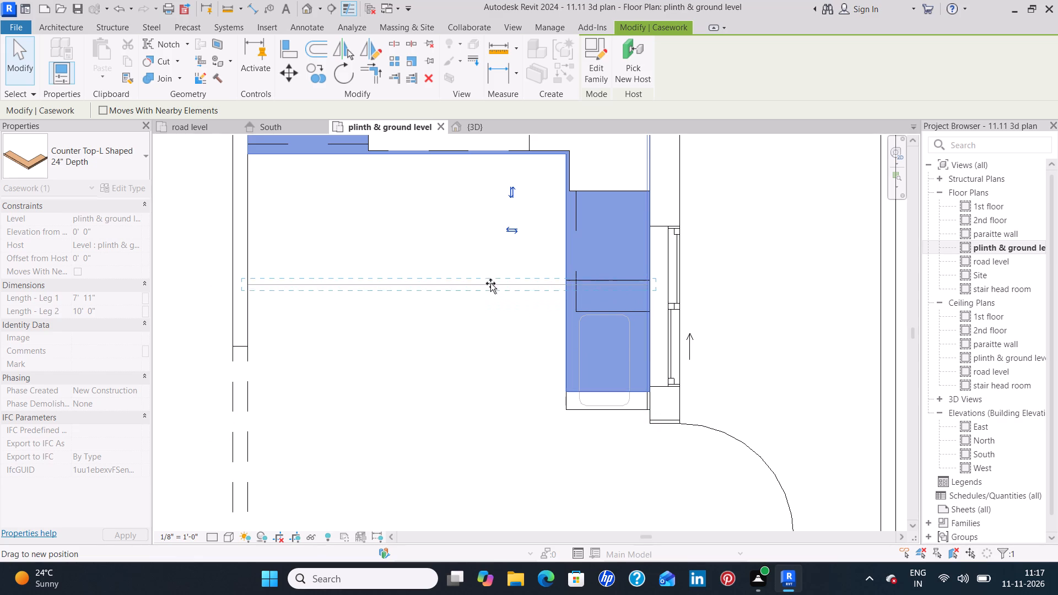
drag(490, 283, 491, 281)
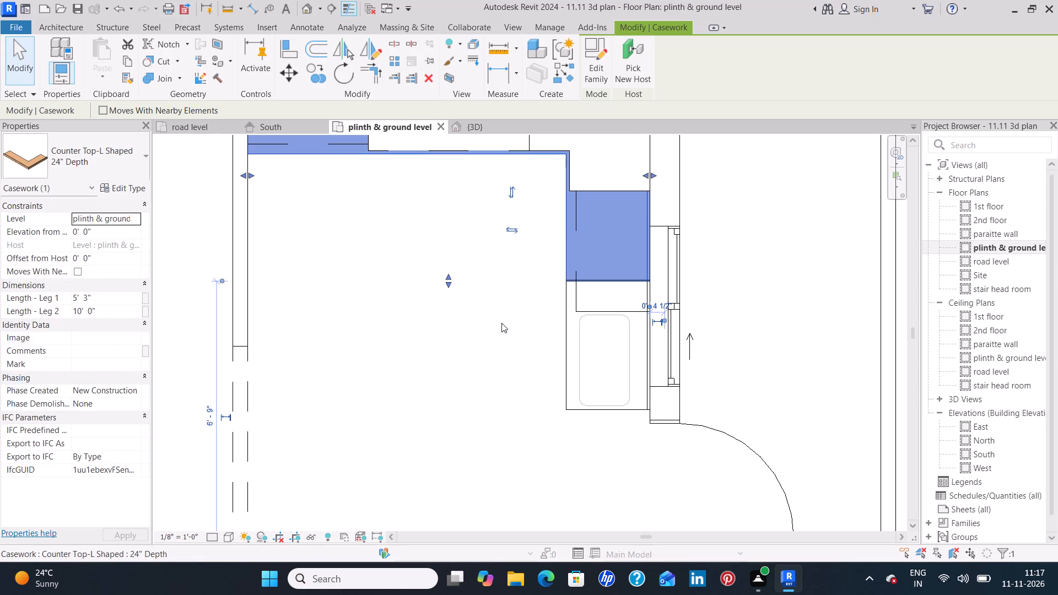
click(501, 323)
click(566, 248)
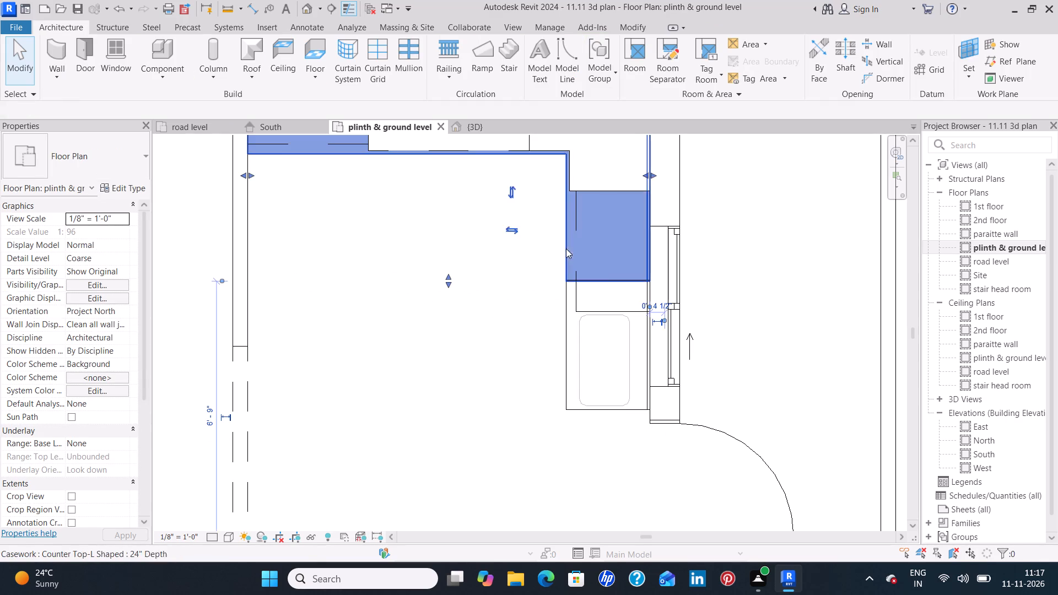
scroll(609, 272, up, 4)
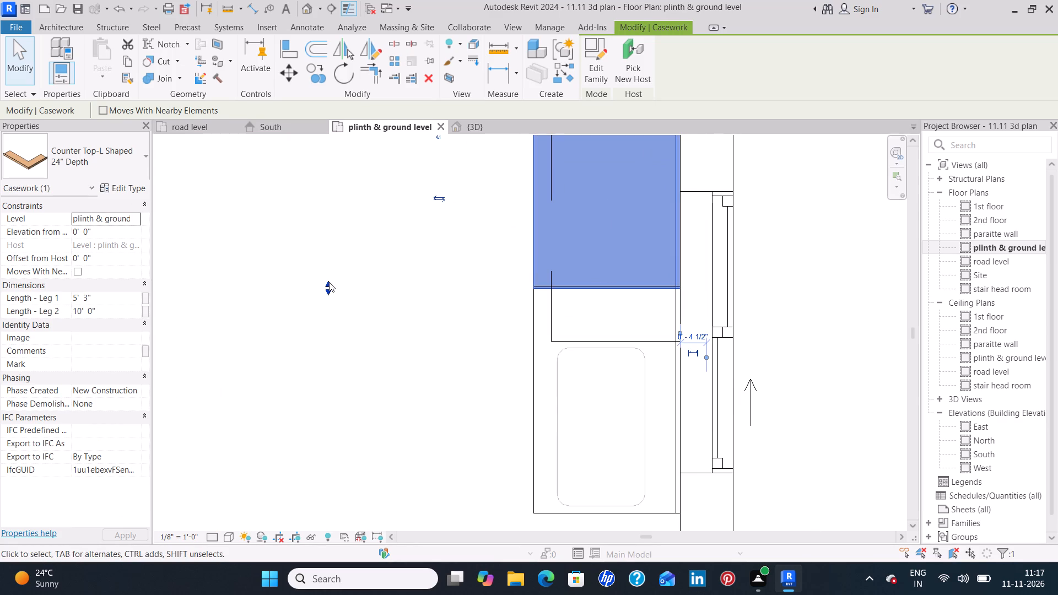
drag(329, 282, 330, 288)
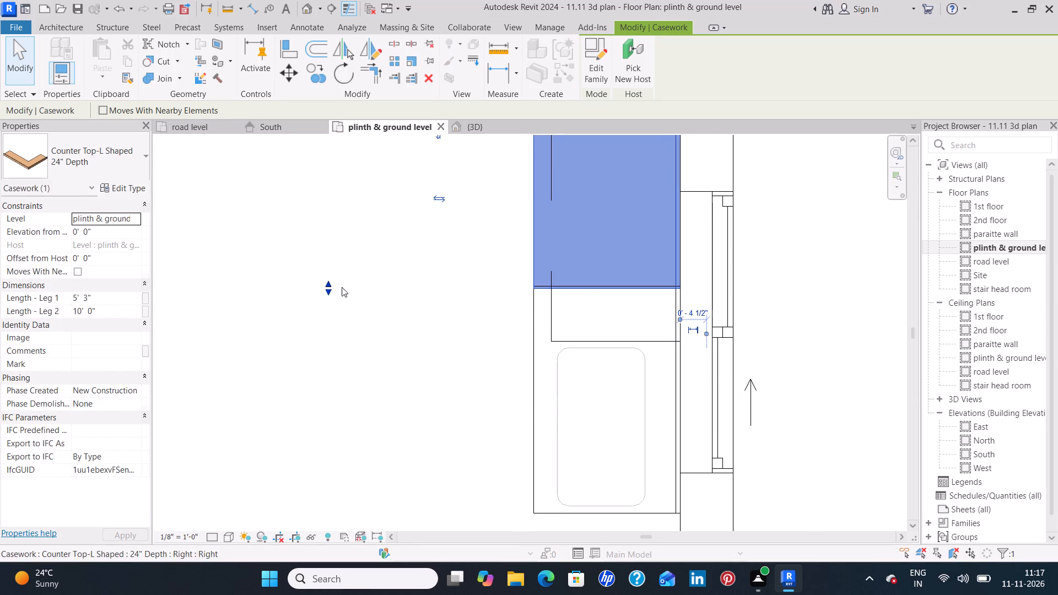
scroll(453, 282, up, 5)
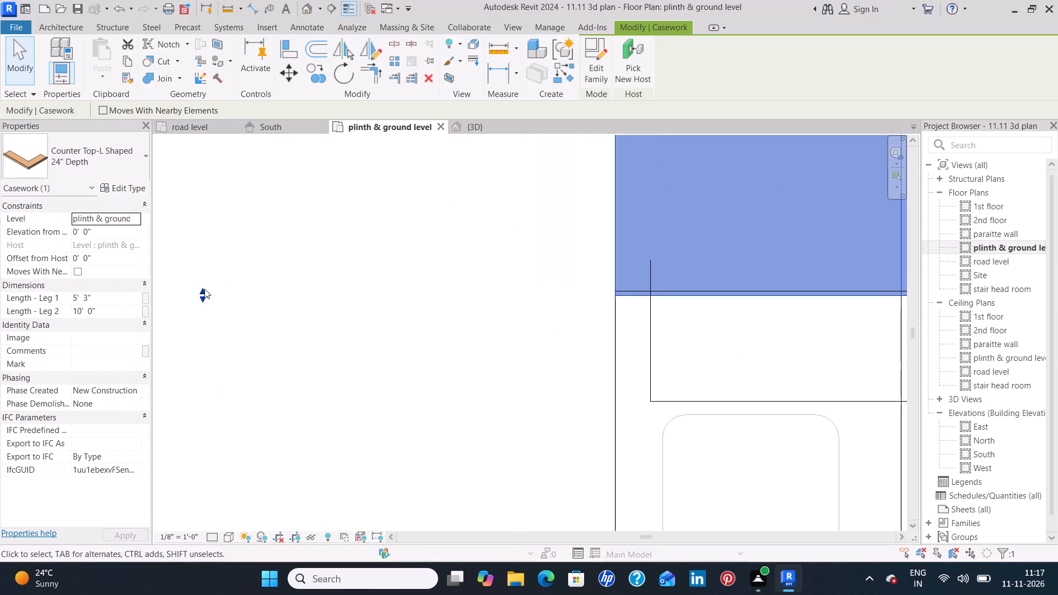
drag(204, 294, 207, 279)
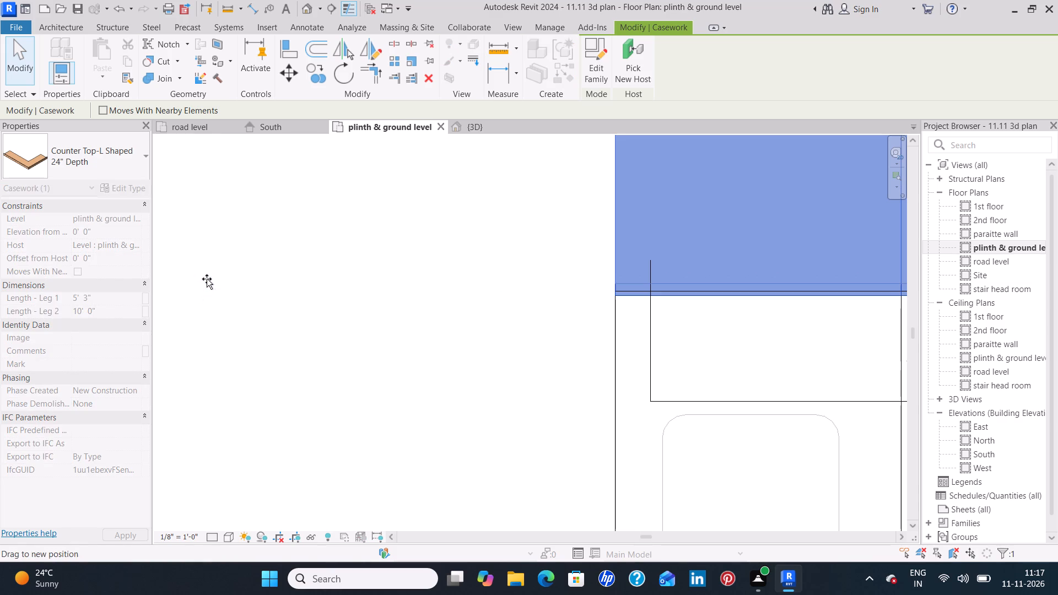
drag(207, 279, 210, 292)
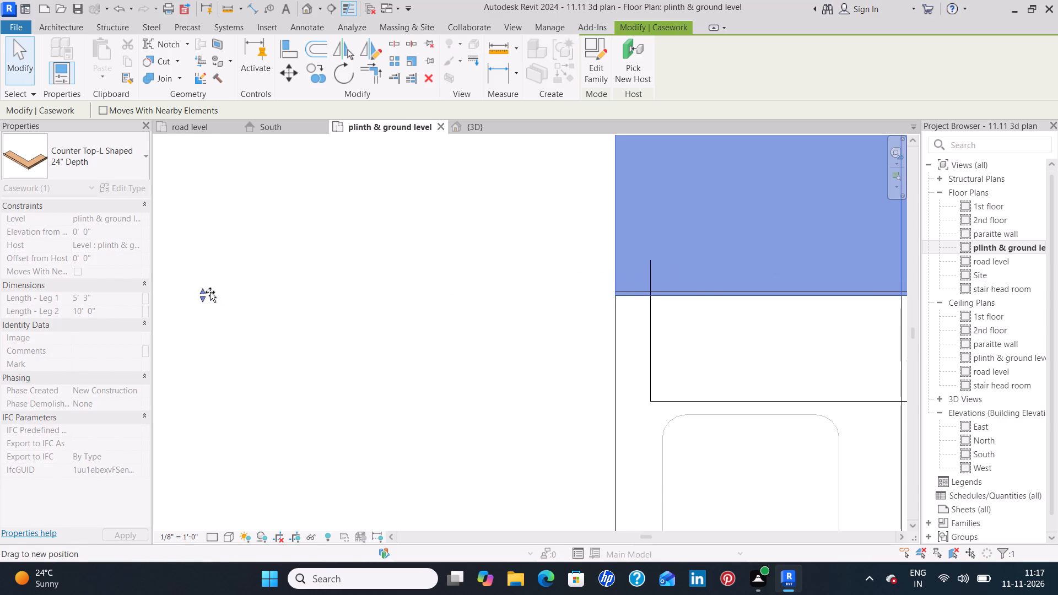
drag(210, 292, 213, 282)
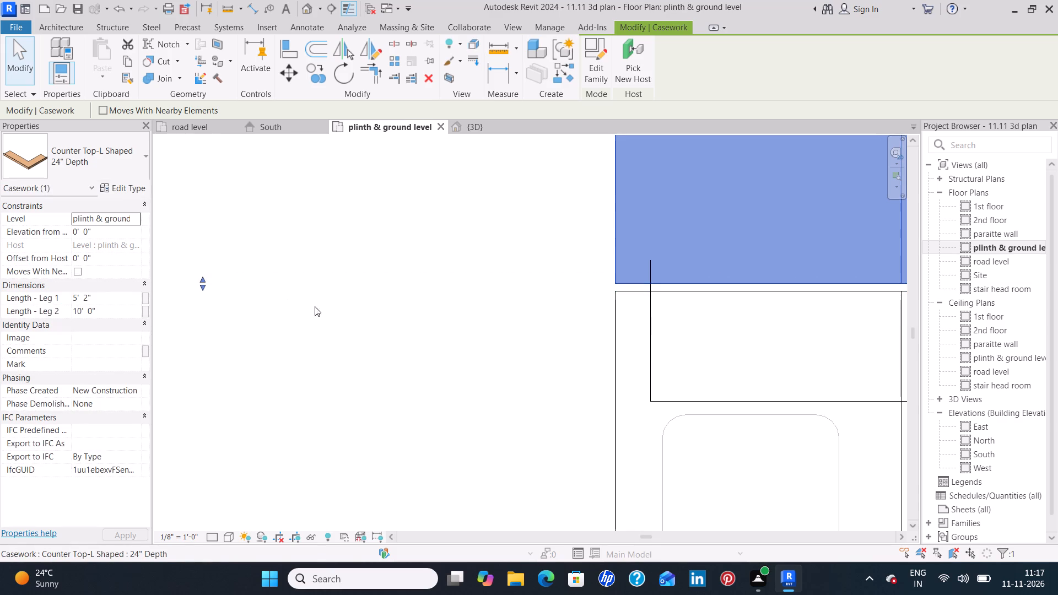
Extend the sink-hole counter top's upper end to meet the end of the L-shaped counter top.
click(612, 354)
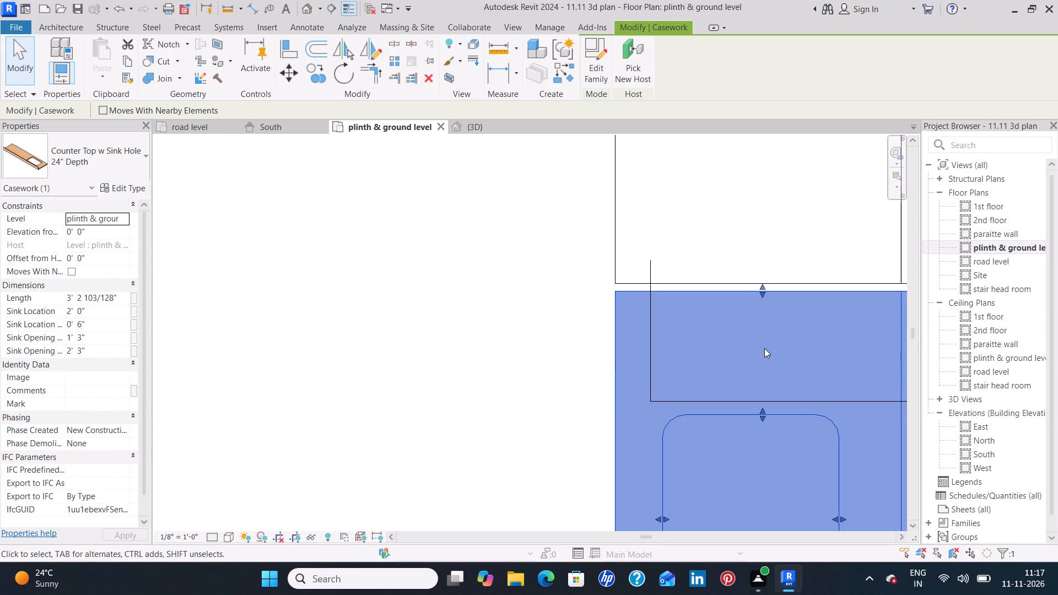
middle_drag(764, 348, 547, 345)
drag(545, 285, 545, 279)
click(256, 312)
Load the Upper Cabinet-Double Door w Glass-Wall family from the Casework library's Wall Cabinets folder.
scroll(267, 309, down, 2)
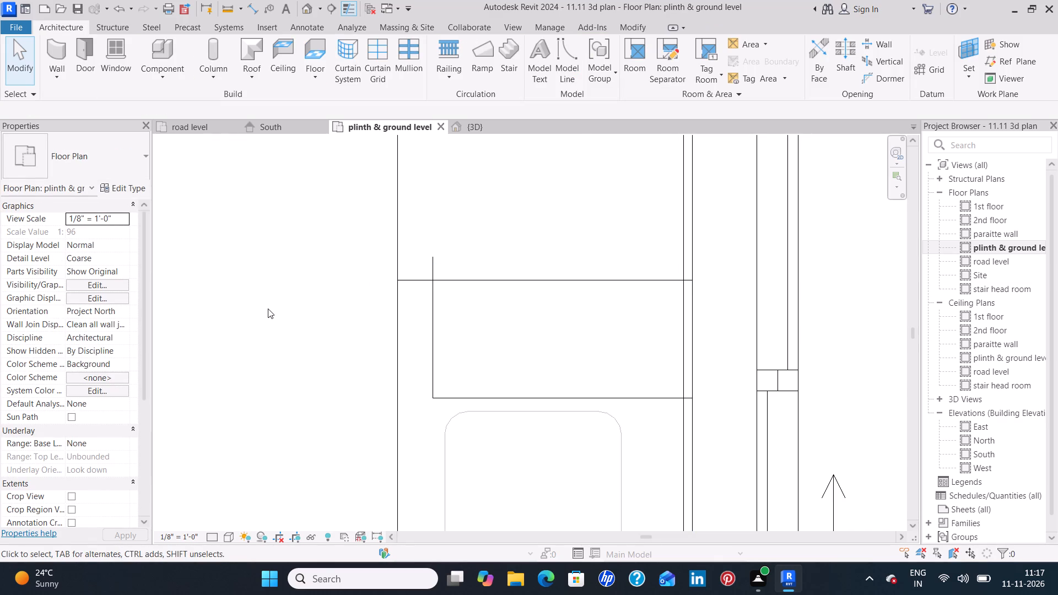
scroll(268, 309, down, 7)
middle_drag(247, 286, 509, 425)
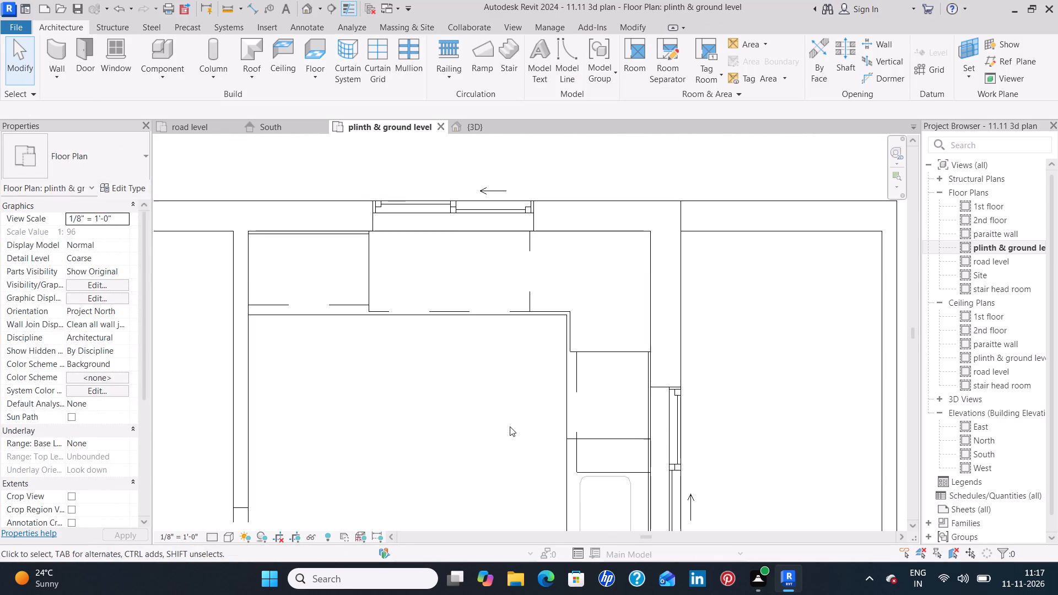
scroll(510, 426, down, 1)
middle_drag(425, 437, 445, 364)
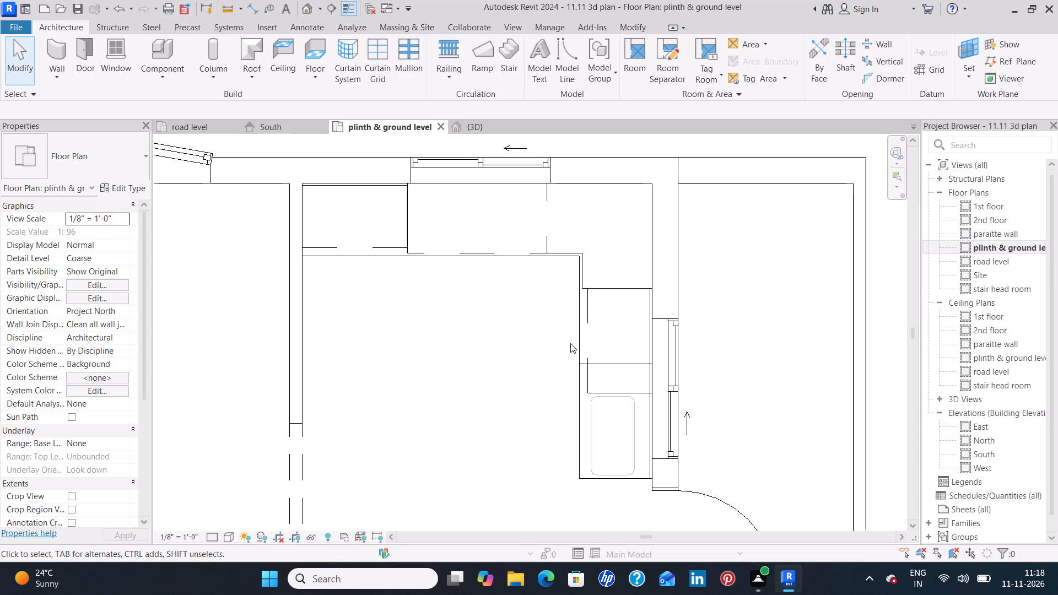
click(158, 50)
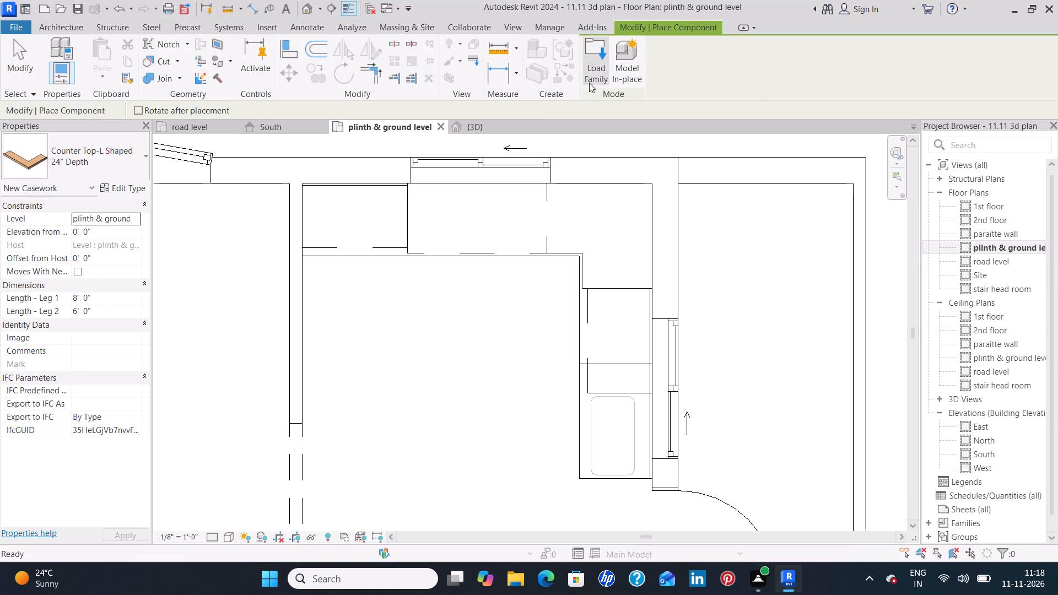
click(592, 79)
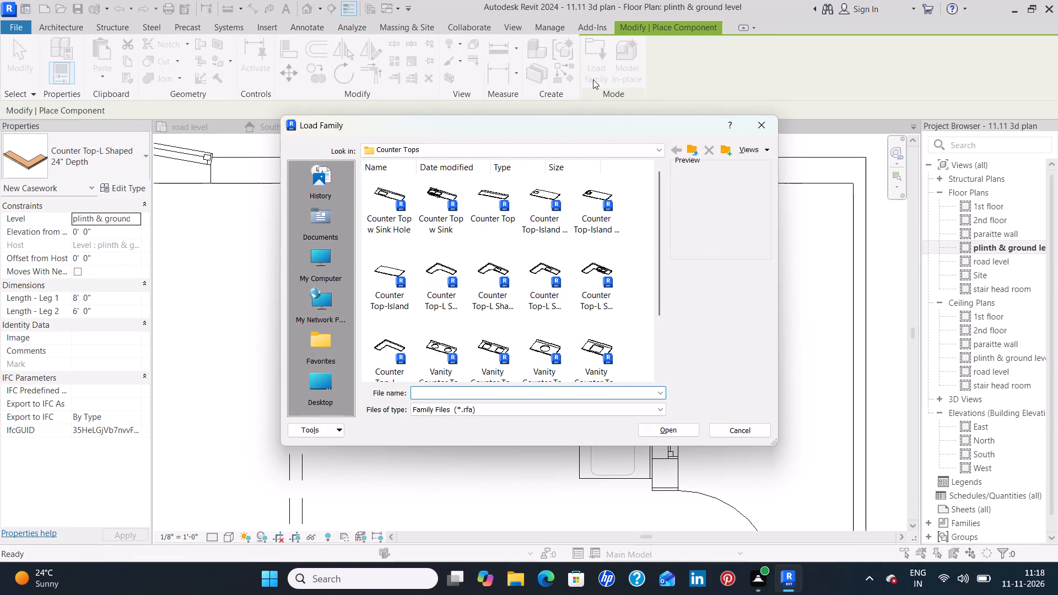
click(691, 150)
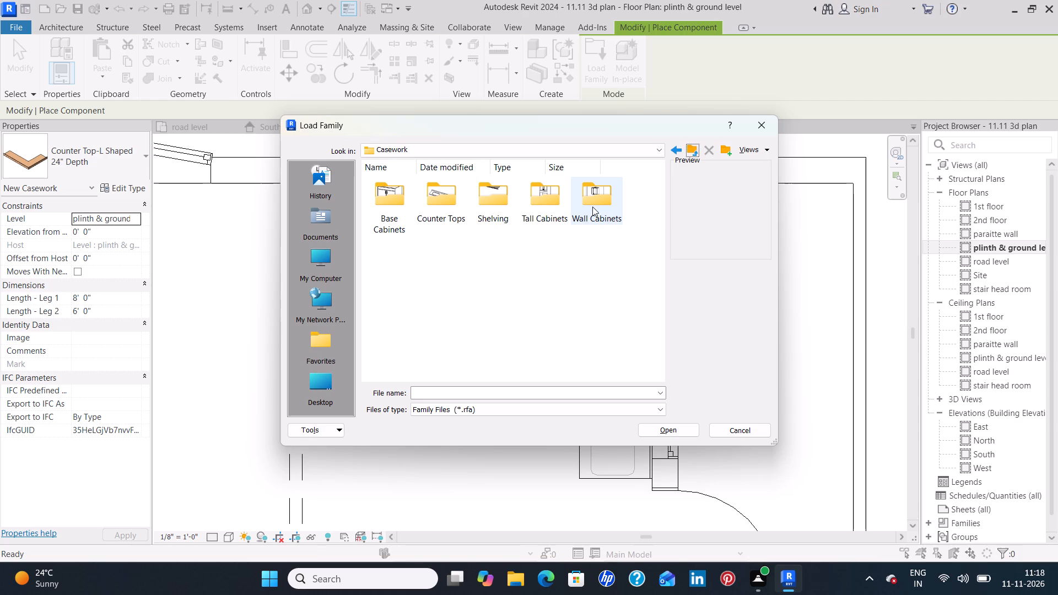
click(592, 207)
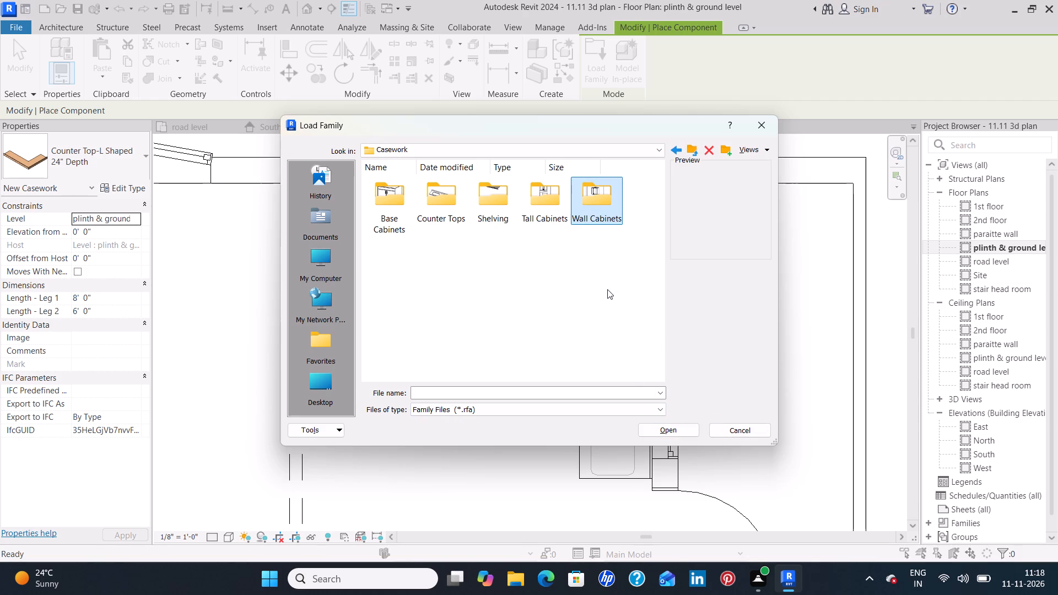
double_click(603, 201)
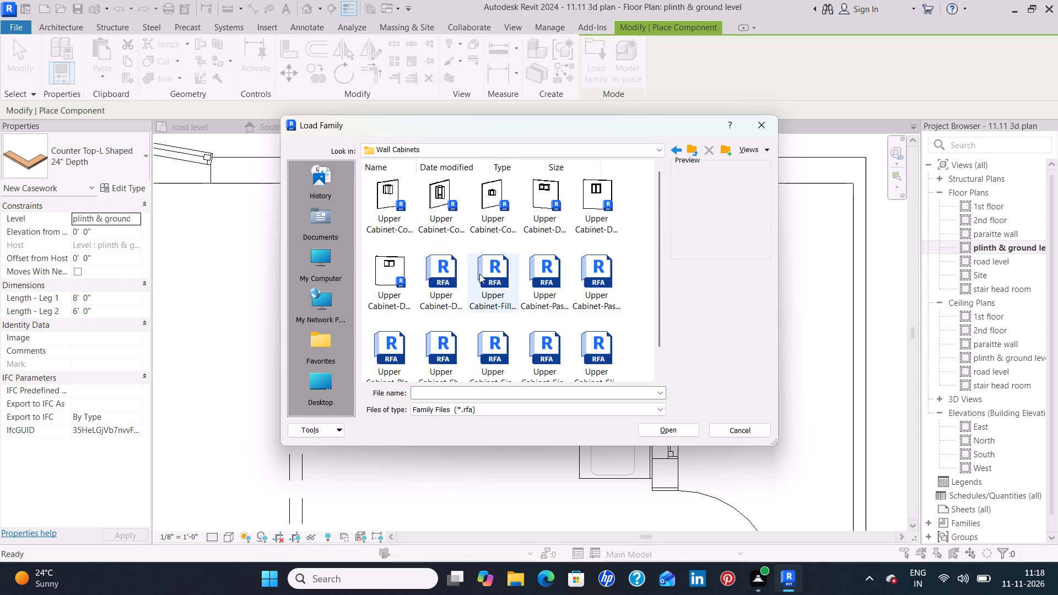
click(595, 208)
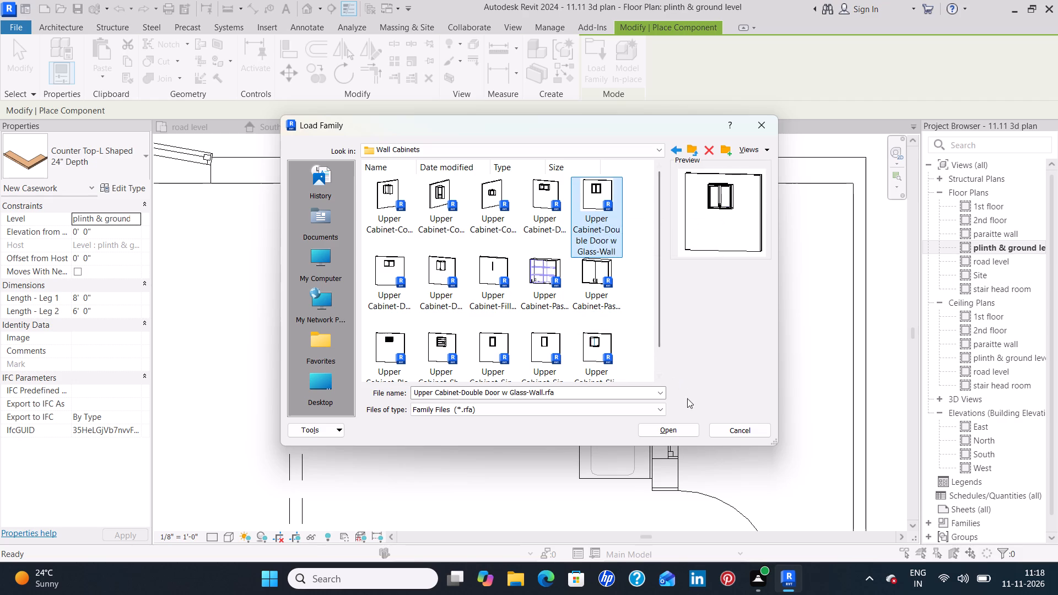
click(672, 431)
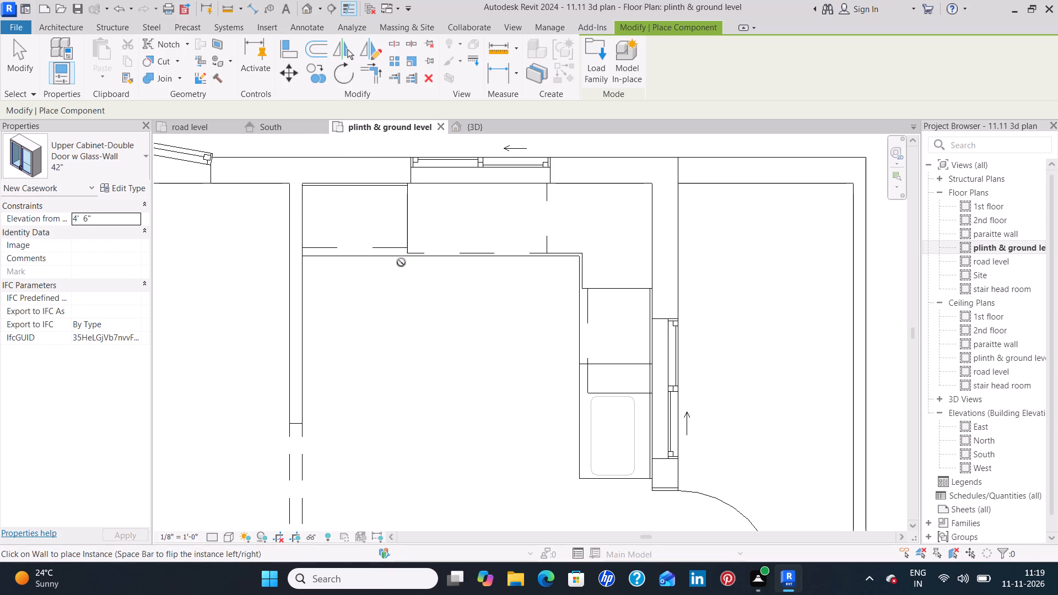
Place 42" glass-door upper cabinets on the kitchen's left-hand wall, the right-hand wall near the upper corner, and the upper wall's left end.
click(300, 320)
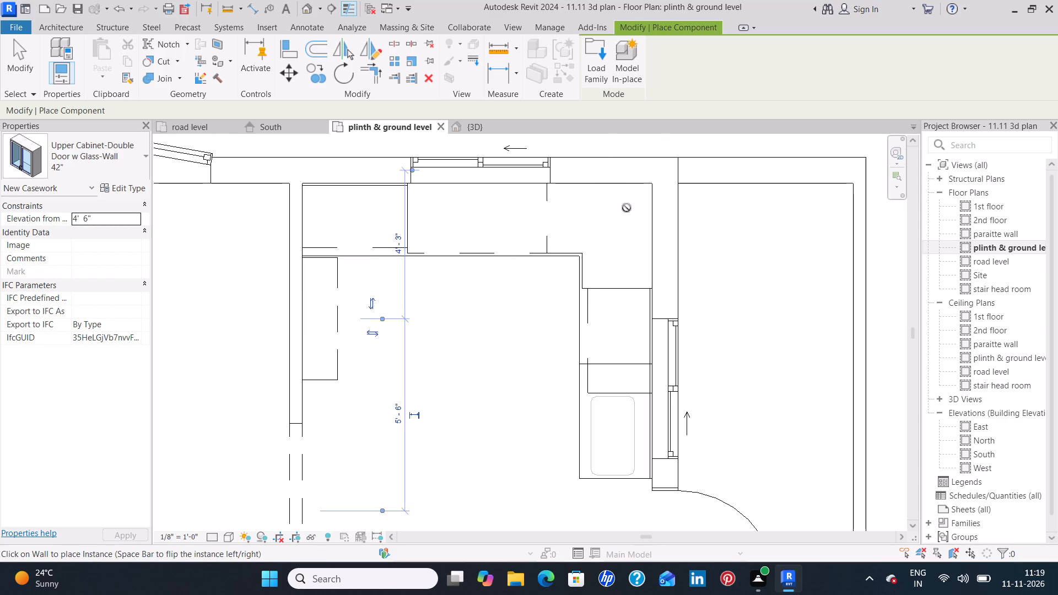
click(649, 245)
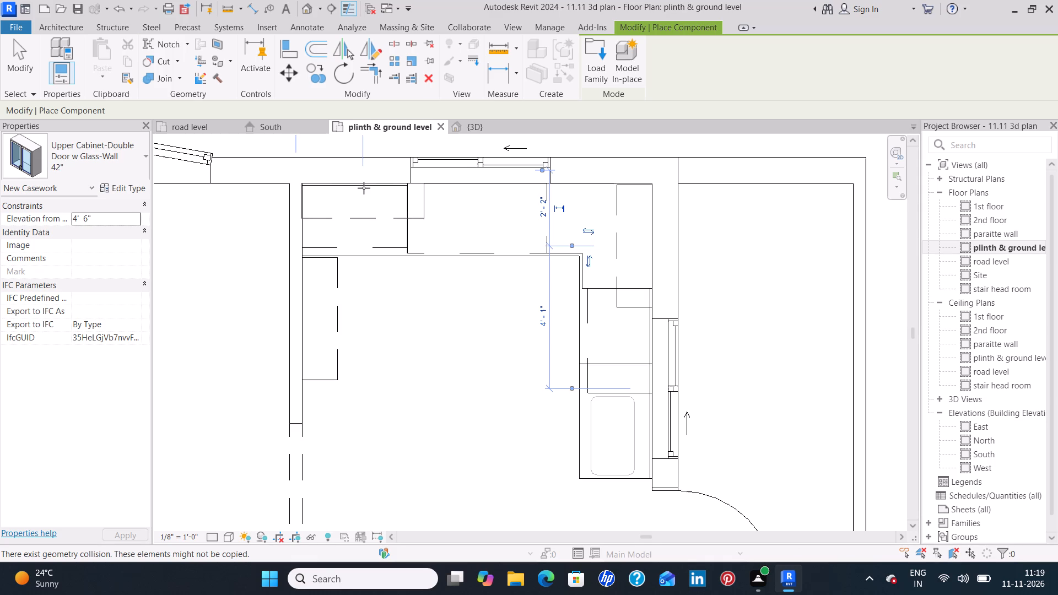
click(364, 188)
key(Escape)
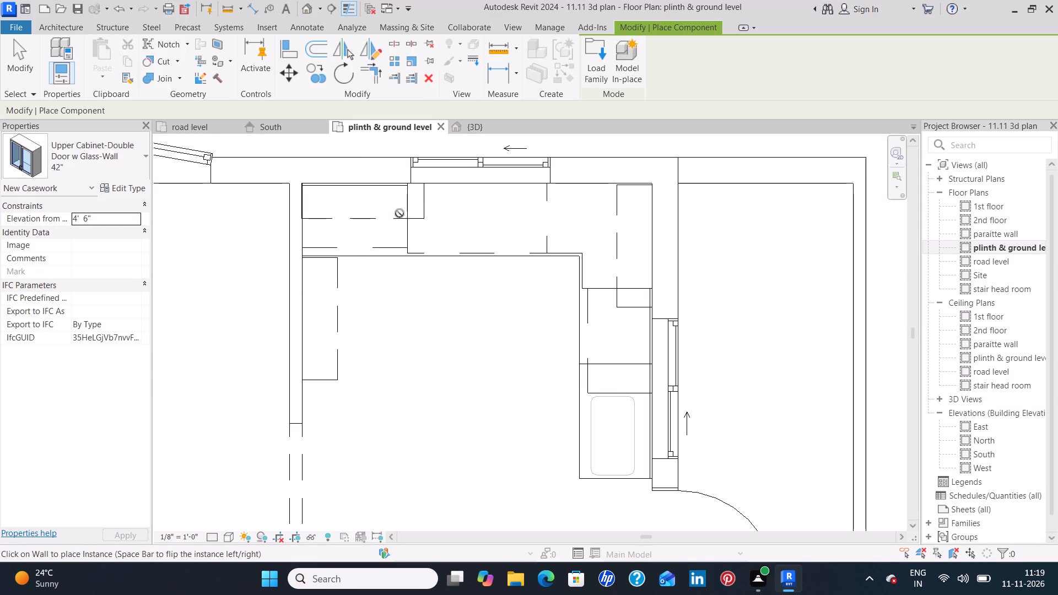
Nudge the 48" x 42" sliding window in the kitchen's upper wall rightward until it clears the adjacent upper cabinet.
key(Escape)
click(487, 172)
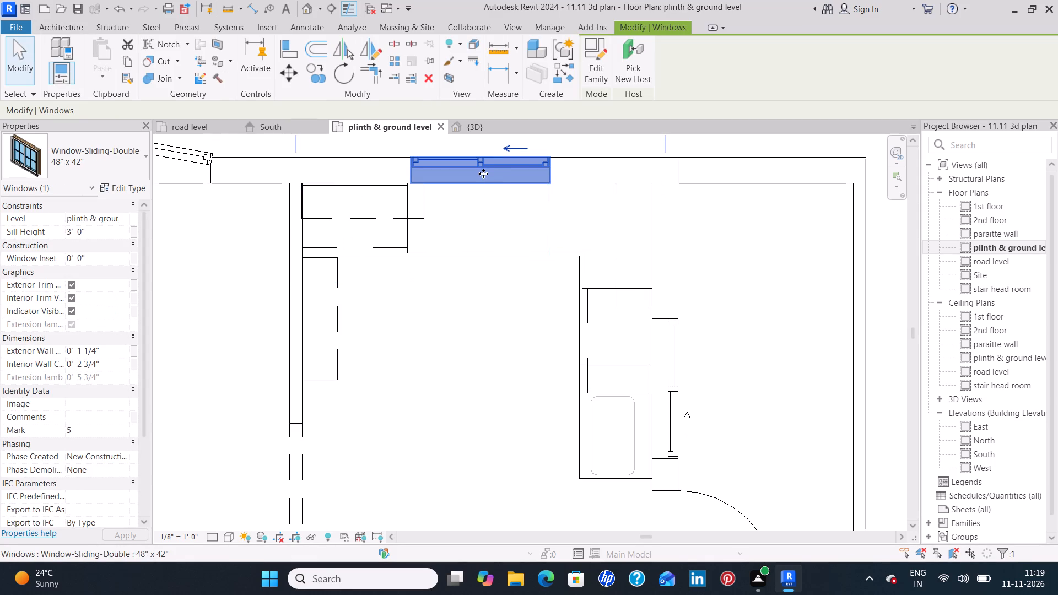
key(Right)
key(Right)
key(Right)
key(Right)
key(Right)
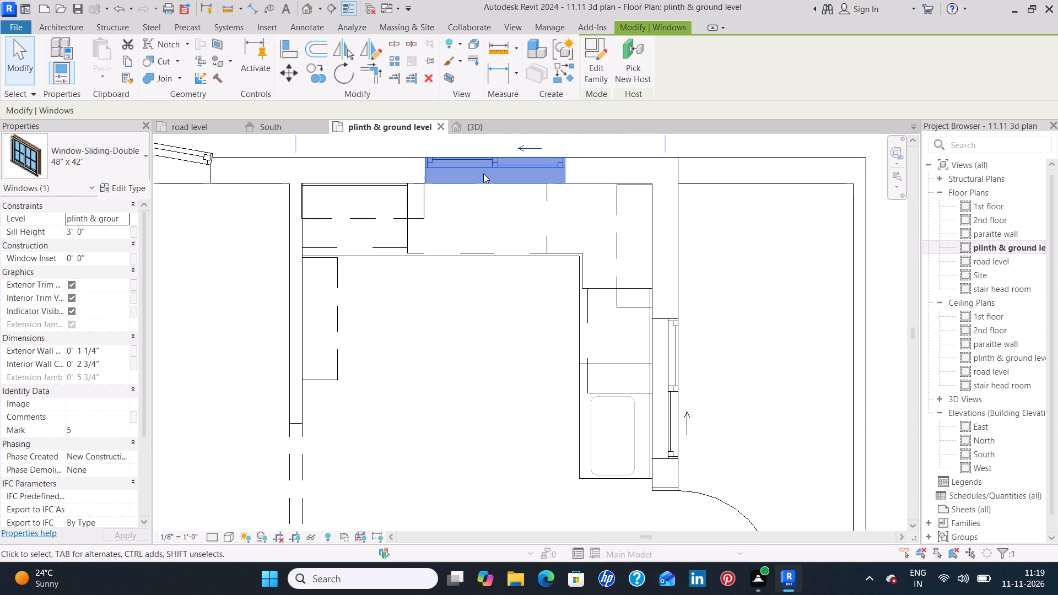
key(Right)
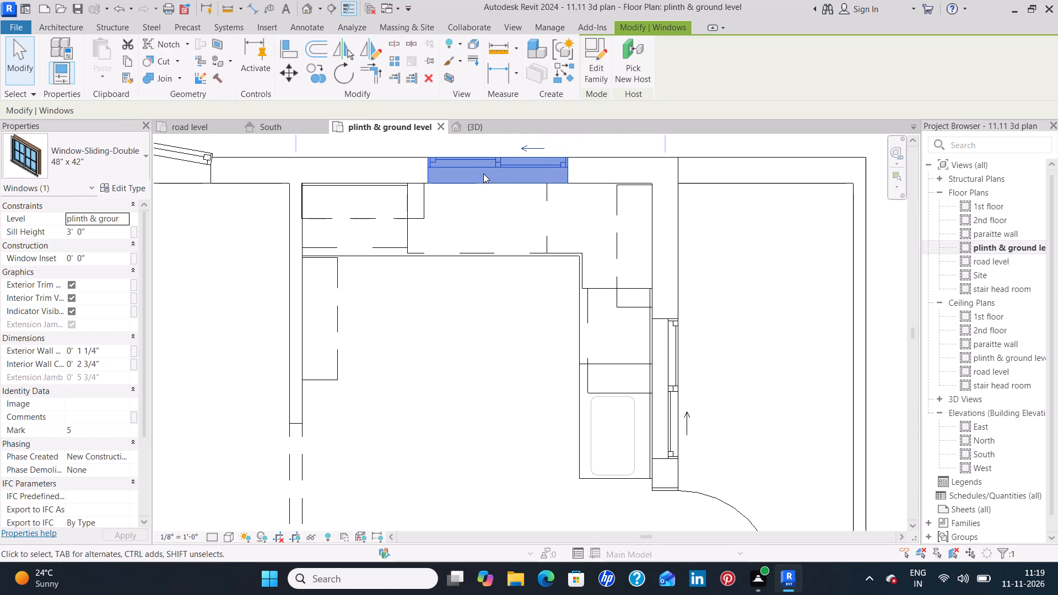
click(463, 345)
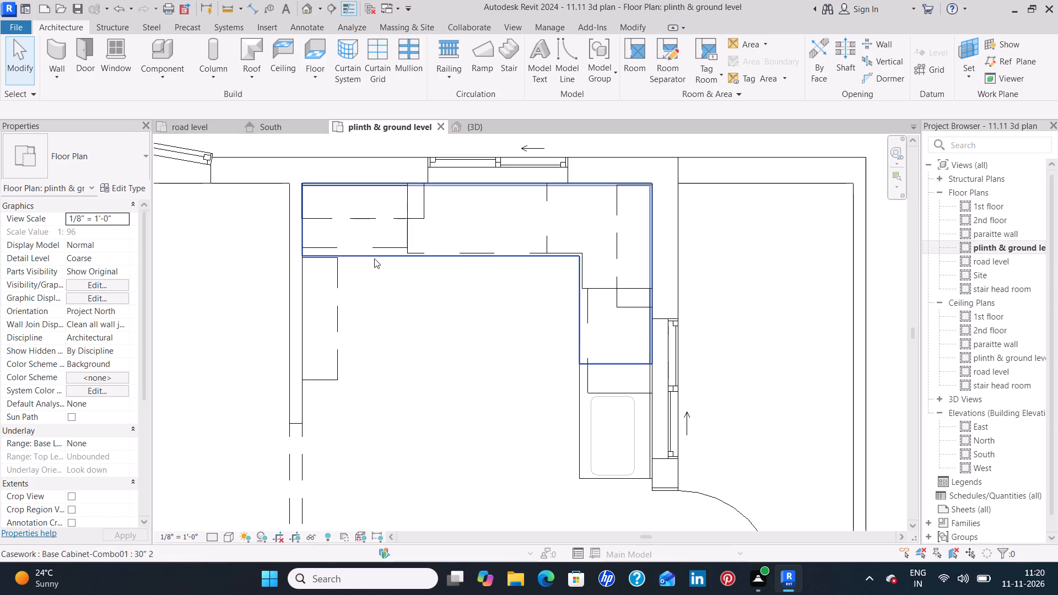
In the 3D view, raise the sliding window between the kitchen's upper cabinets to a sill height of 3' 9".
click(471, 129)
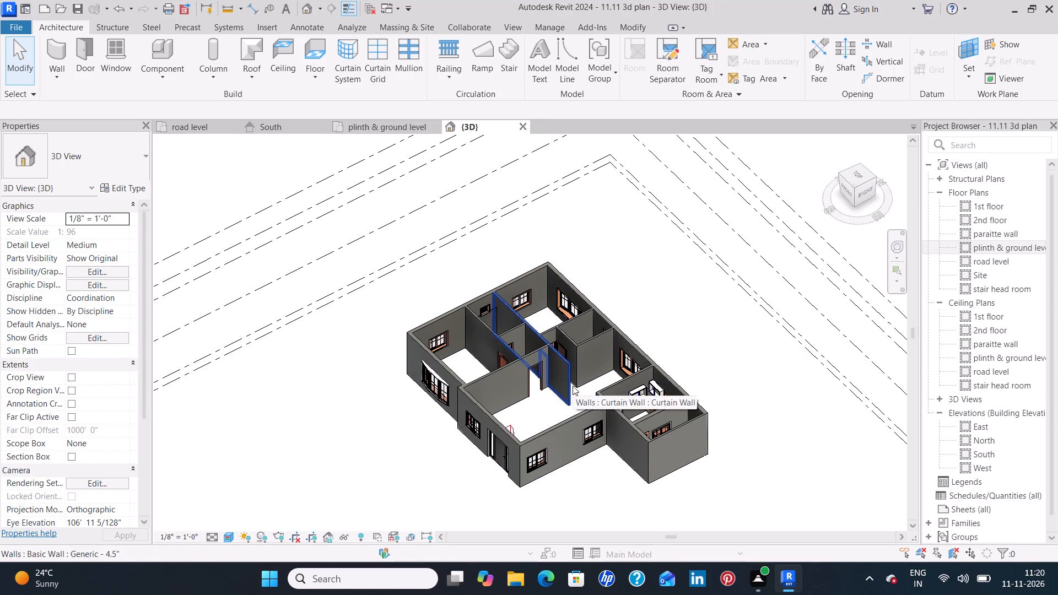
shift+middle_drag(573, 384, 631, 377)
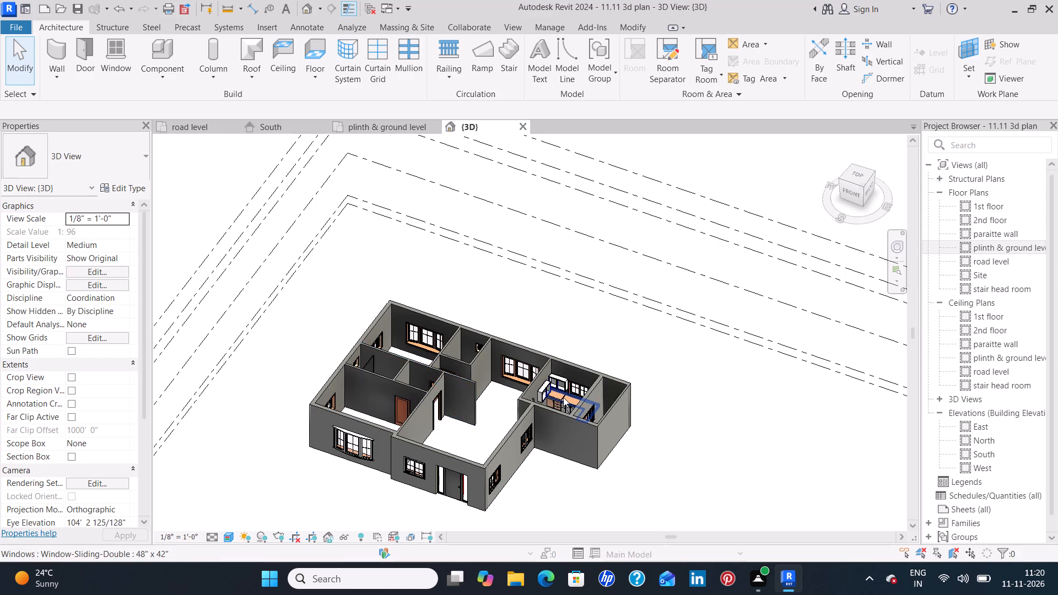
middle_drag(563, 398, 630, 394)
scroll(465, 429, up, 2)
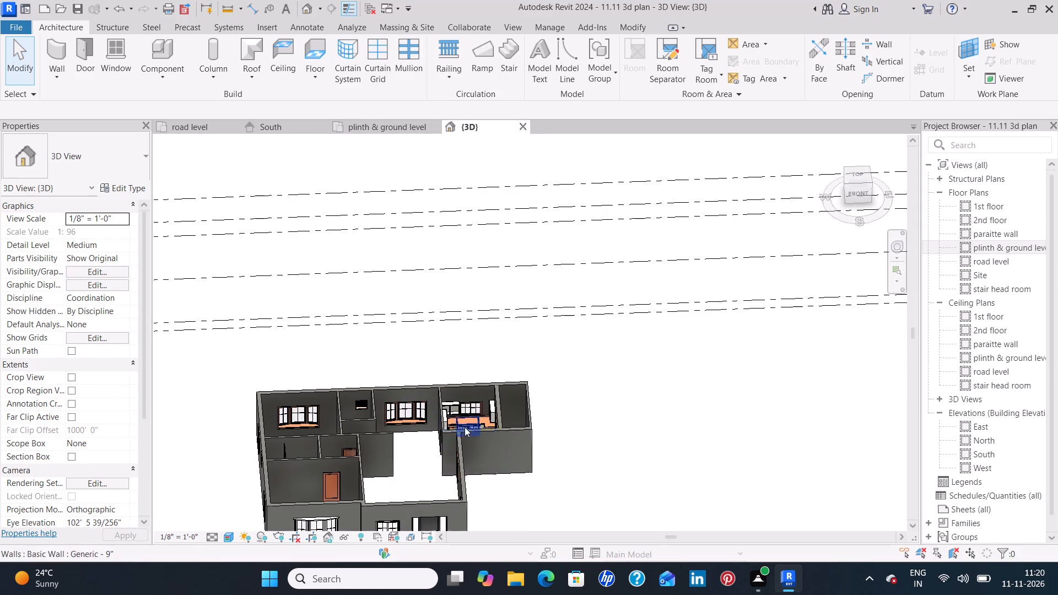
scroll(465, 427, up, 5)
shift+middle_drag(512, 336, 519, 418)
scroll(478, 355, up, 8)
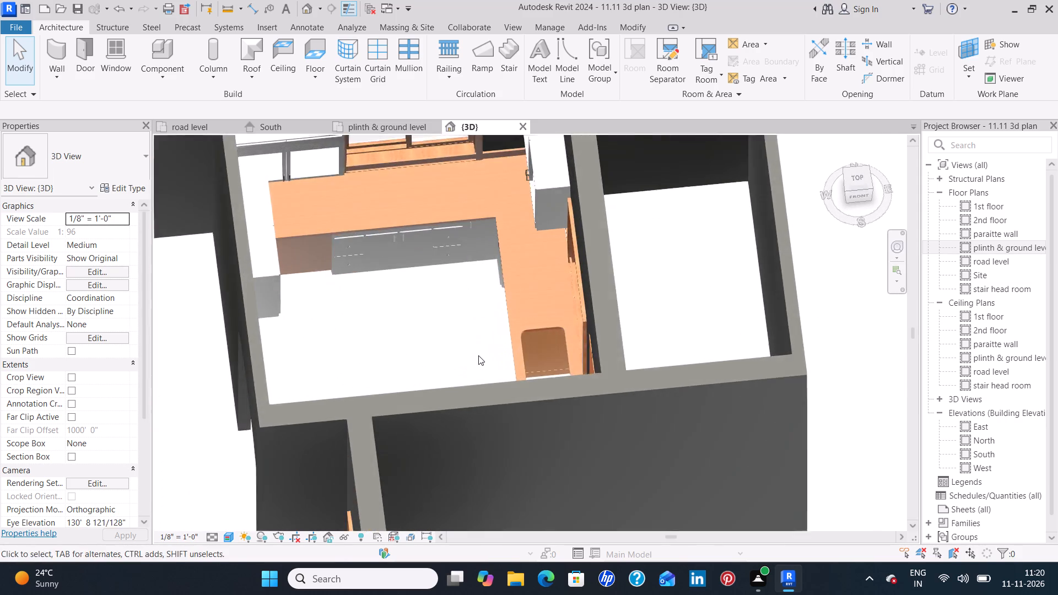
shift+middle_drag(478, 355, 462, 294)
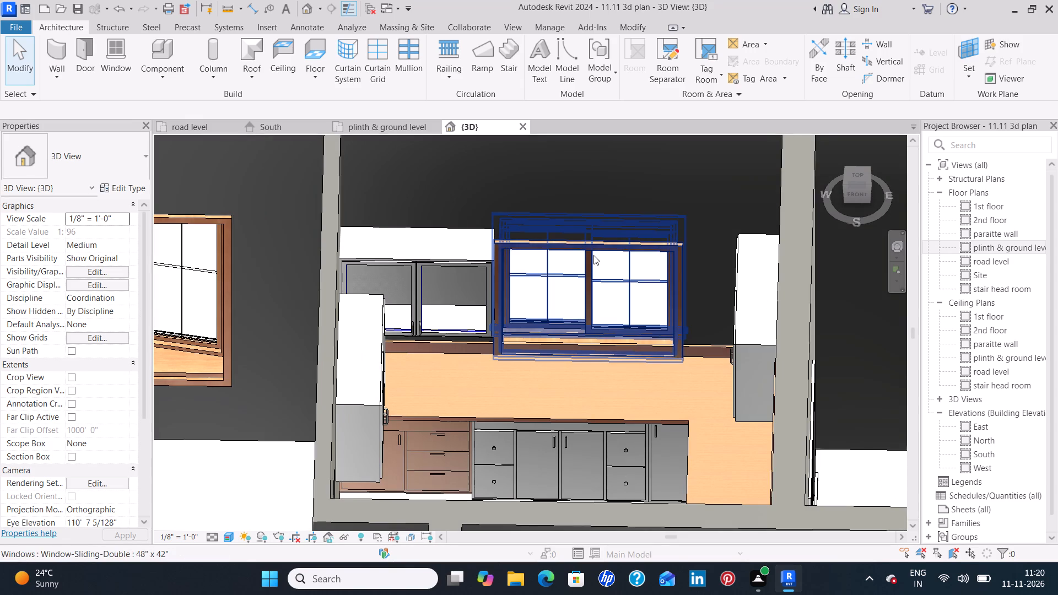
click(593, 255)
key(Up)
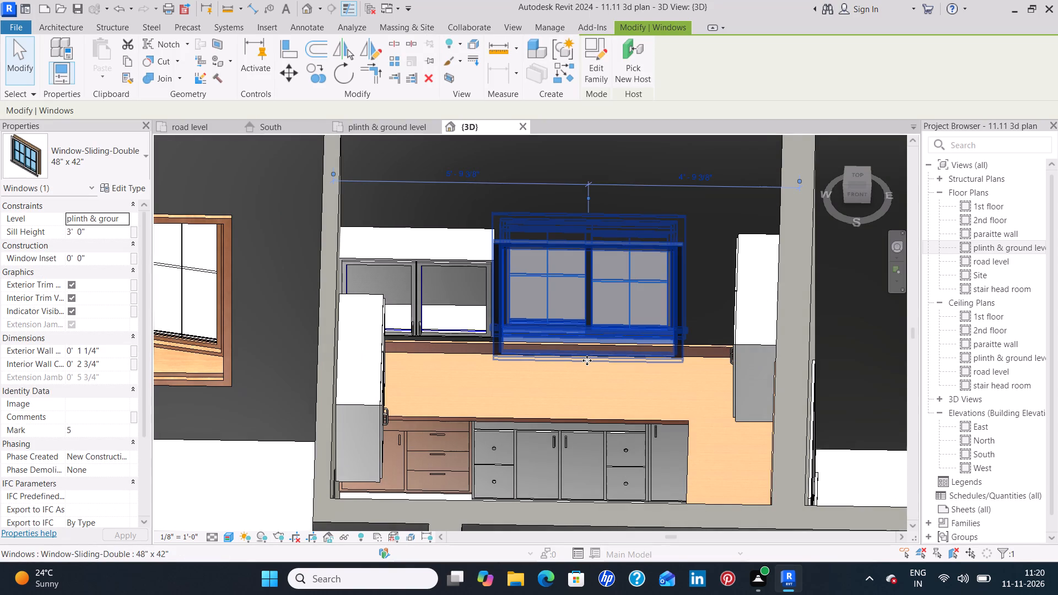
key(Up)
key(Up)
key(Up)
key(Up)
key(Up)
key(Up)
key(Up)
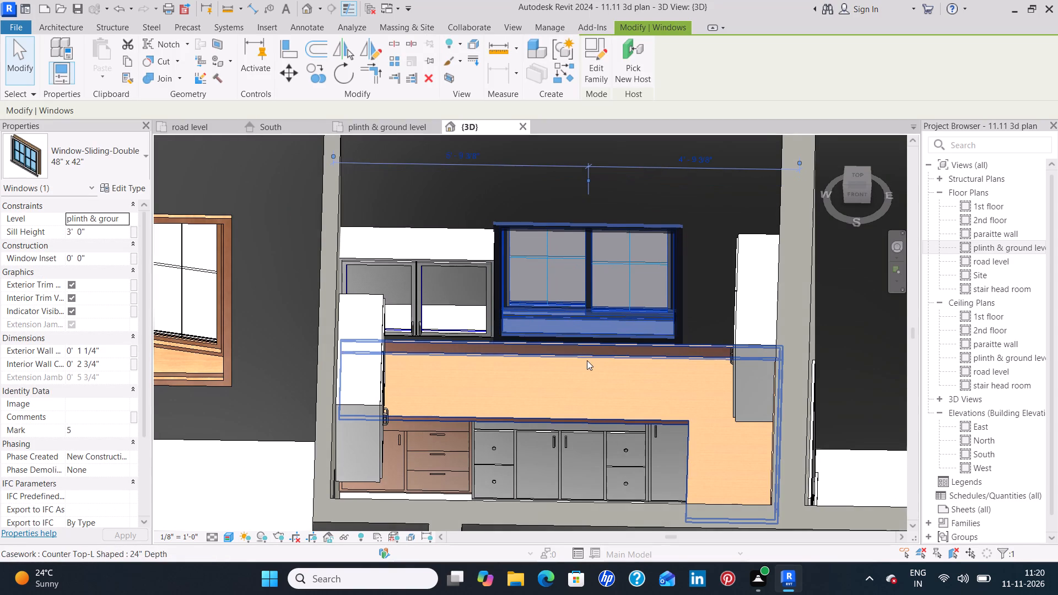
key(Up)
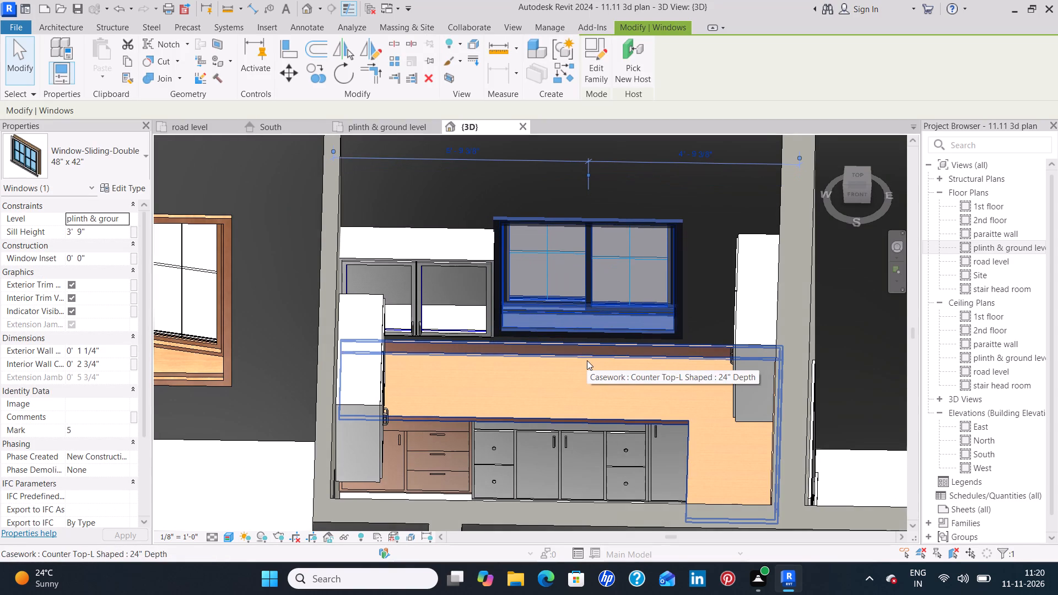
click(687, 292)
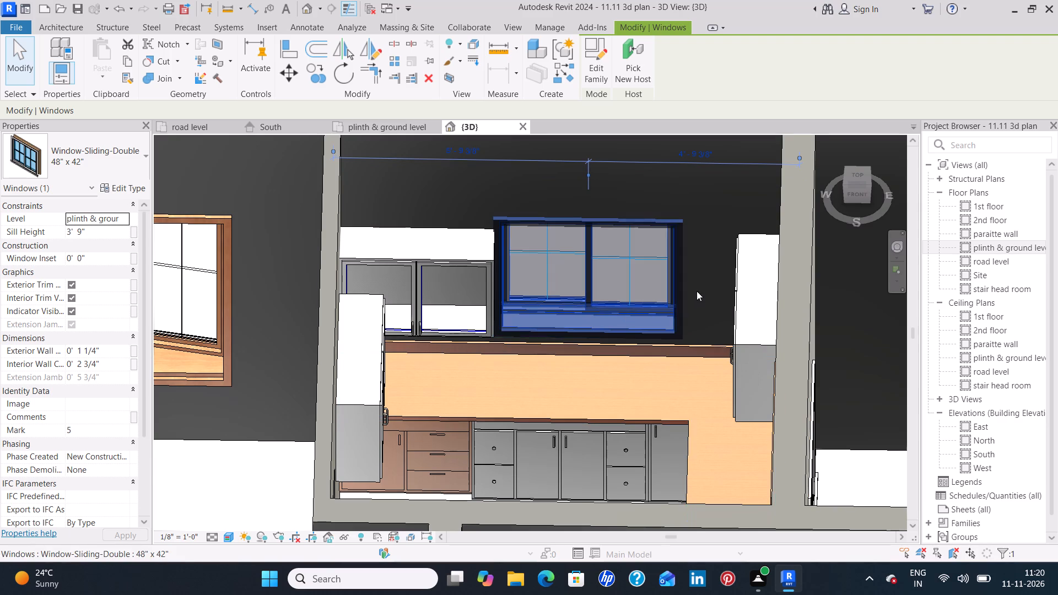
click(703, 289)
Examine the kitchen in 3D from several angles, checking the window against the counter top and upper cabinets.
scroll(673, 323, down, 4)
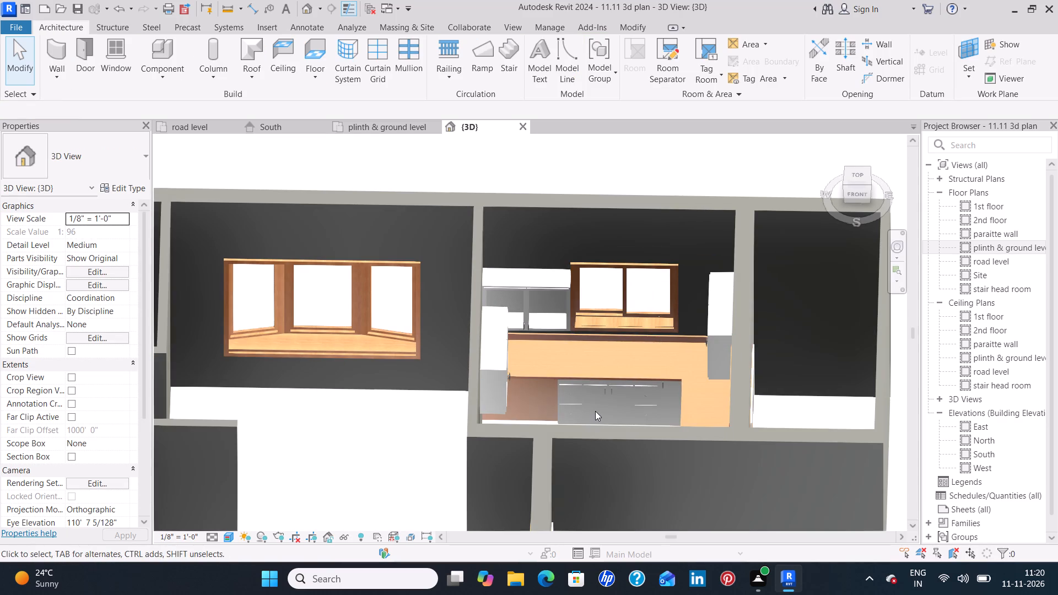
click(703, 240)
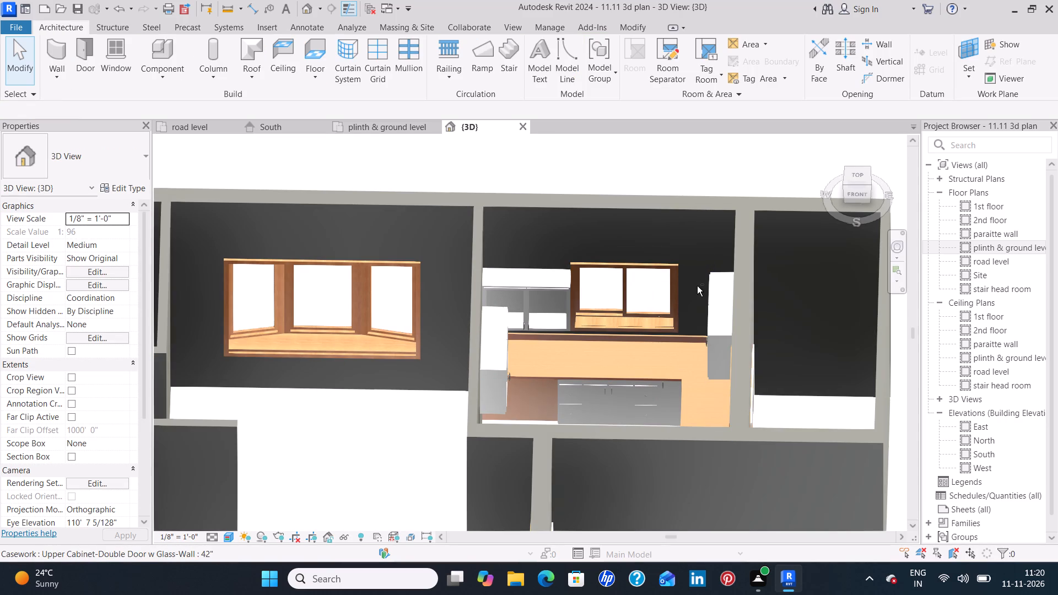
shift+middle_drag(697, 286, 619, 293)
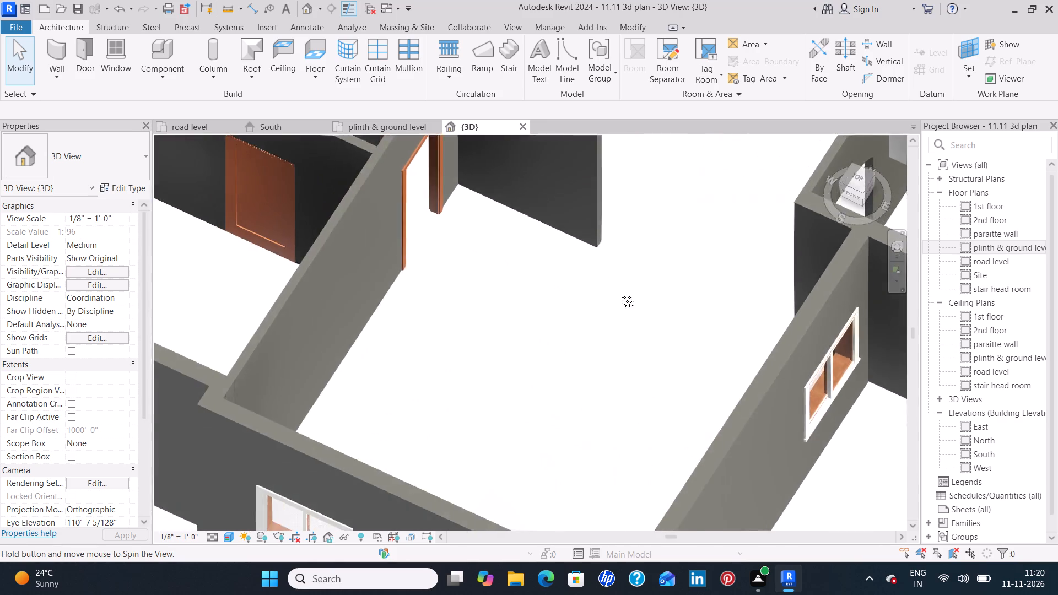
shift+middle_drag(619, 293, 754, 338)
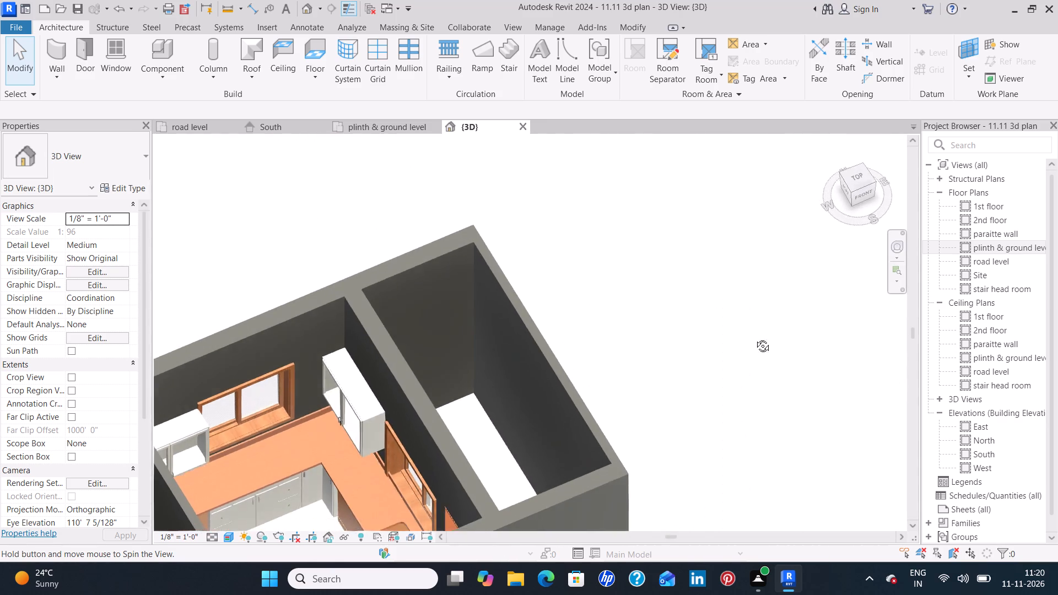
shift+middle_drag(754, 338, 747, 317)
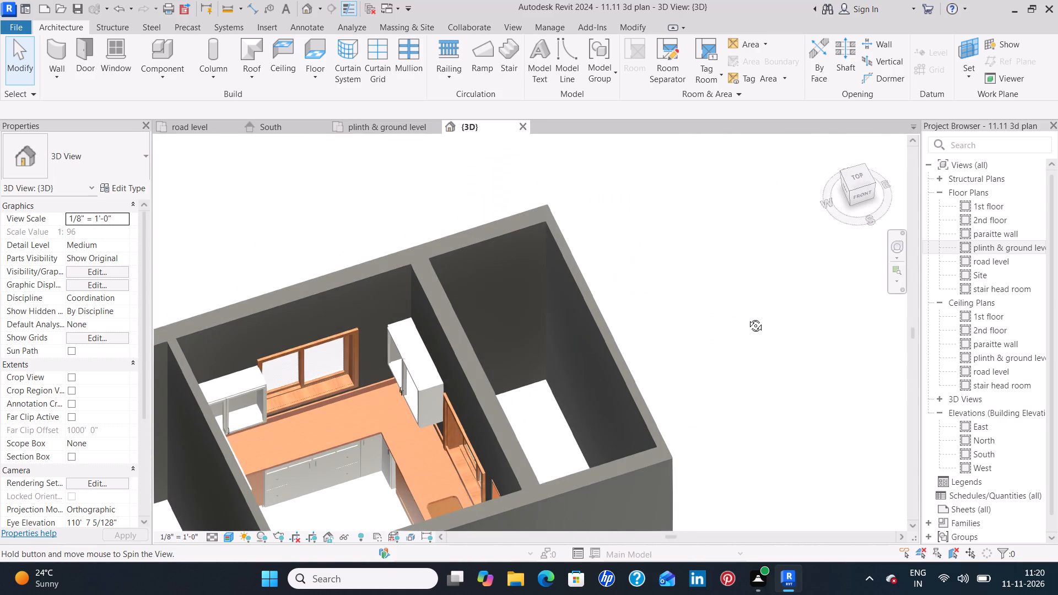
shift+middle_drag(747, 317, 628, 362)
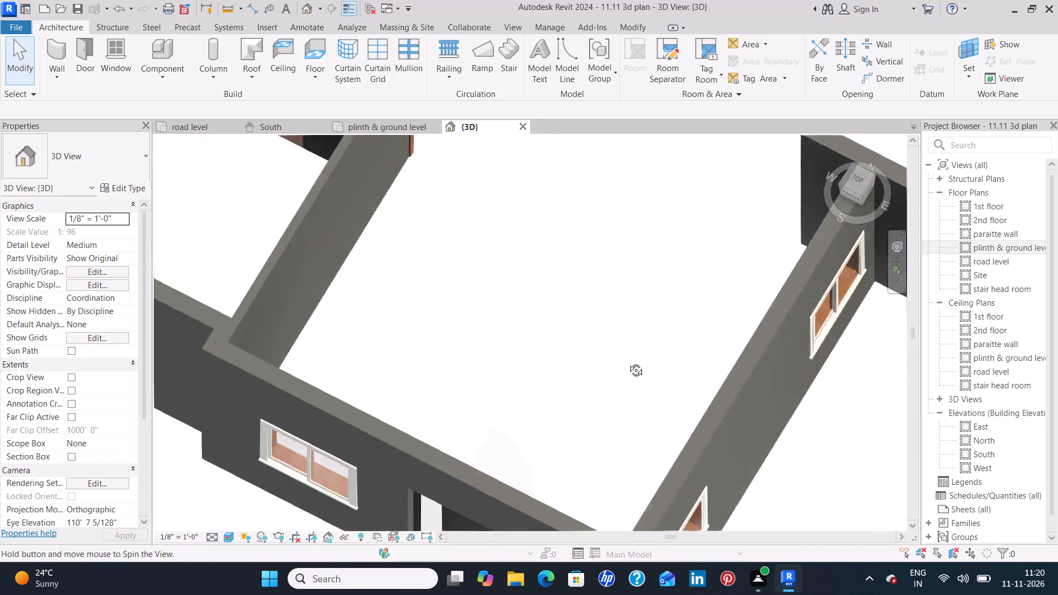
shift+middle_drag(628, 362, 719, 280)
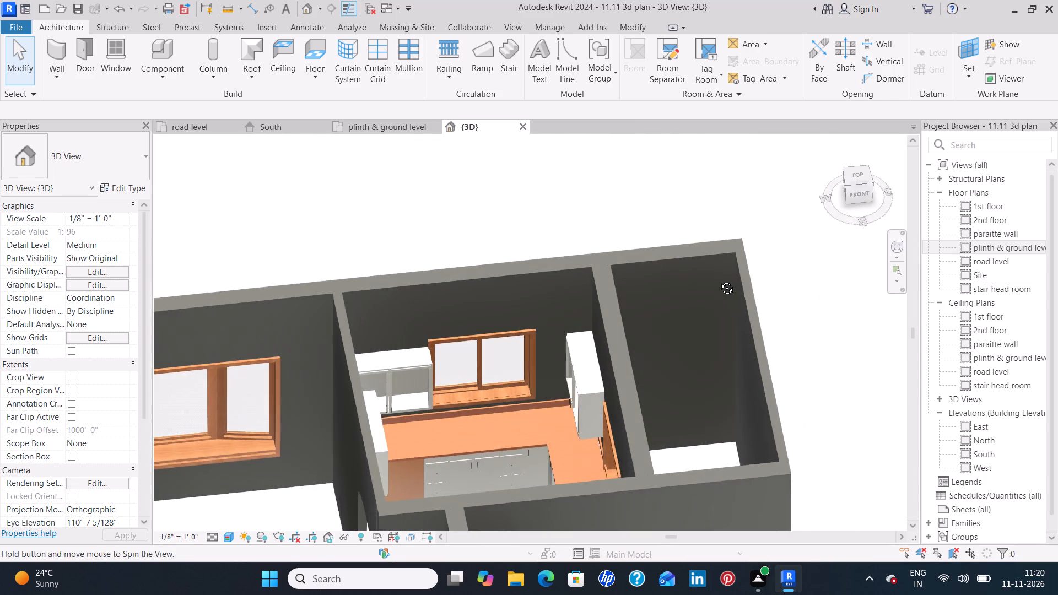
shift+middle_drag(719, 280, 706, 334)
scroll(701, 327, down, 3)
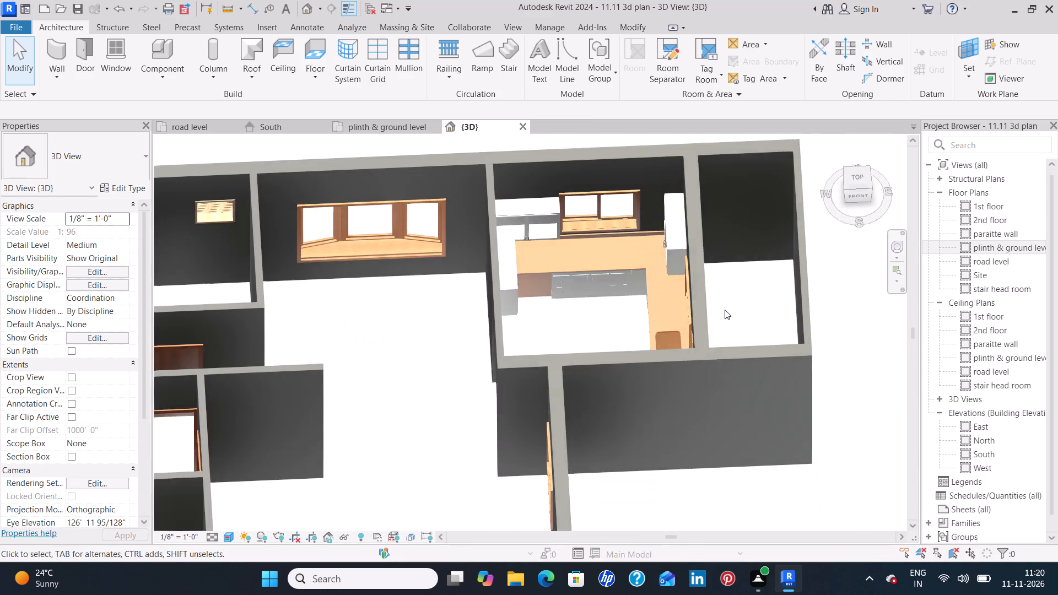
Return to the plinth & ground level floor plan, showing the kitchen and its surrounding walls.
click(371, 129)
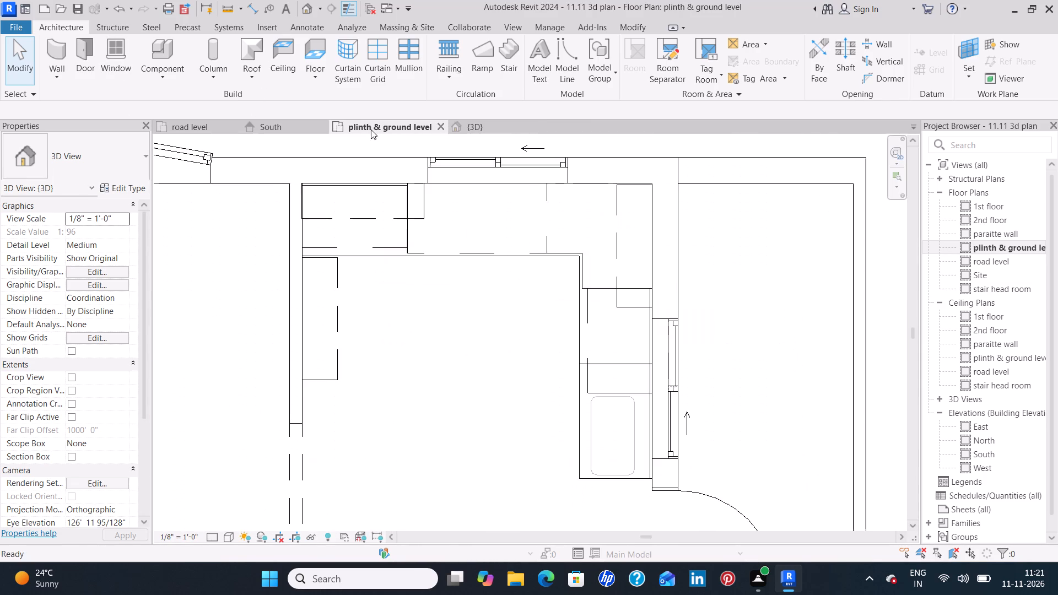
scroll(656, 295, down, 3)
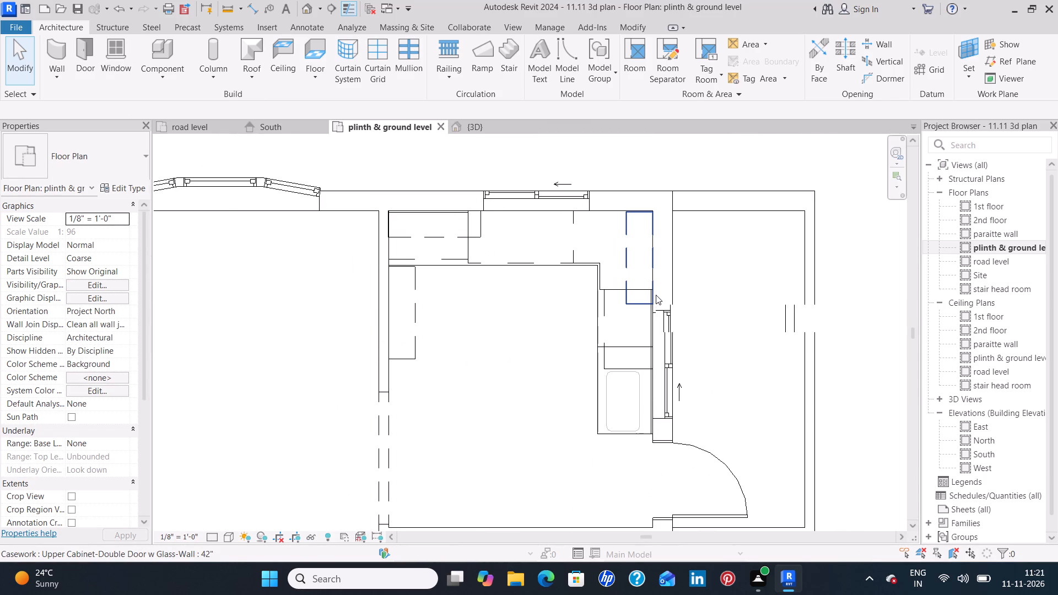
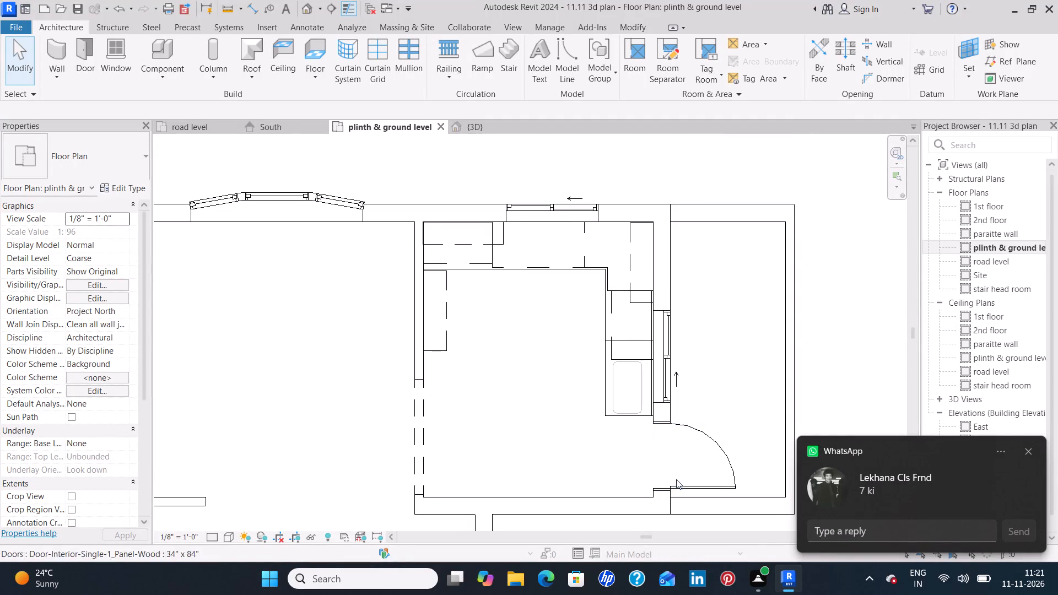
Reply "kk" to the incoming WhatsApp message from its notification.
click(842, 533)
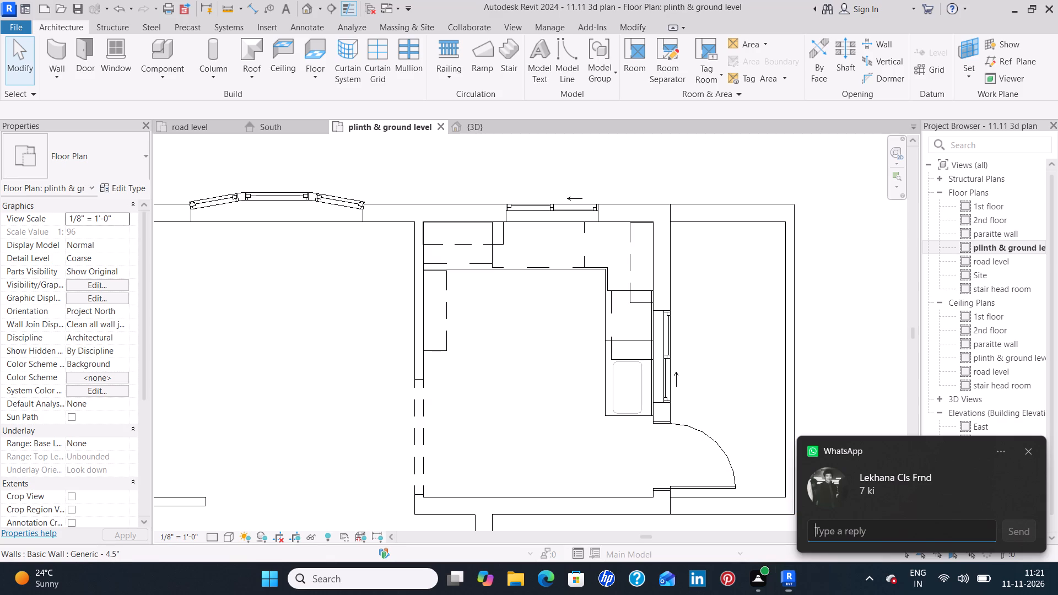
key(k)
key(k)
click(1023, 533)
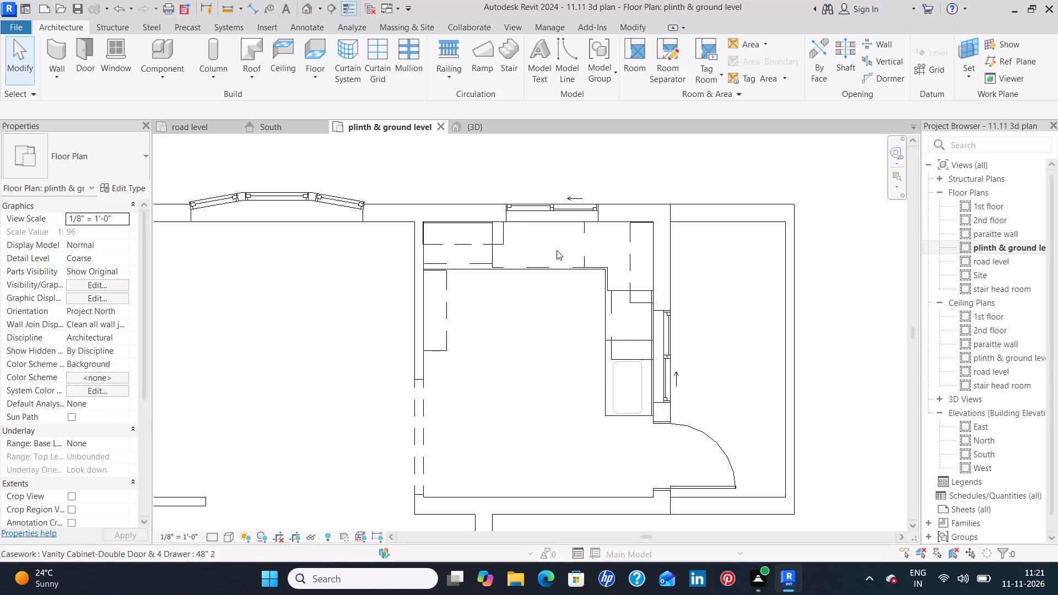
Load the Bed-Box family from the US library's Furniture > Beds folder for component placement, dismissing the save reminder without saving.
click(149, 52)
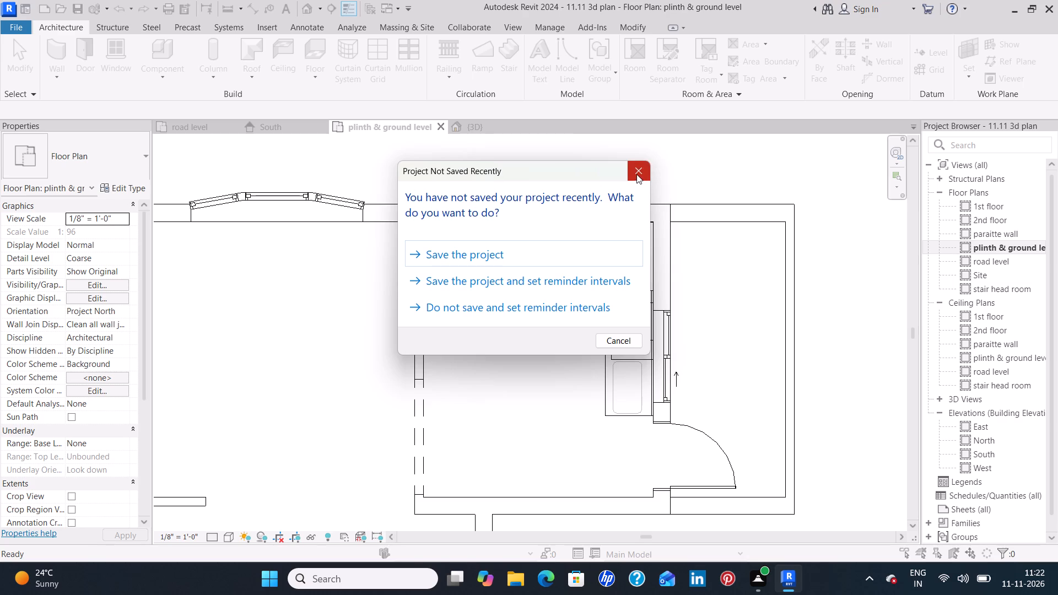
click(638, 171)
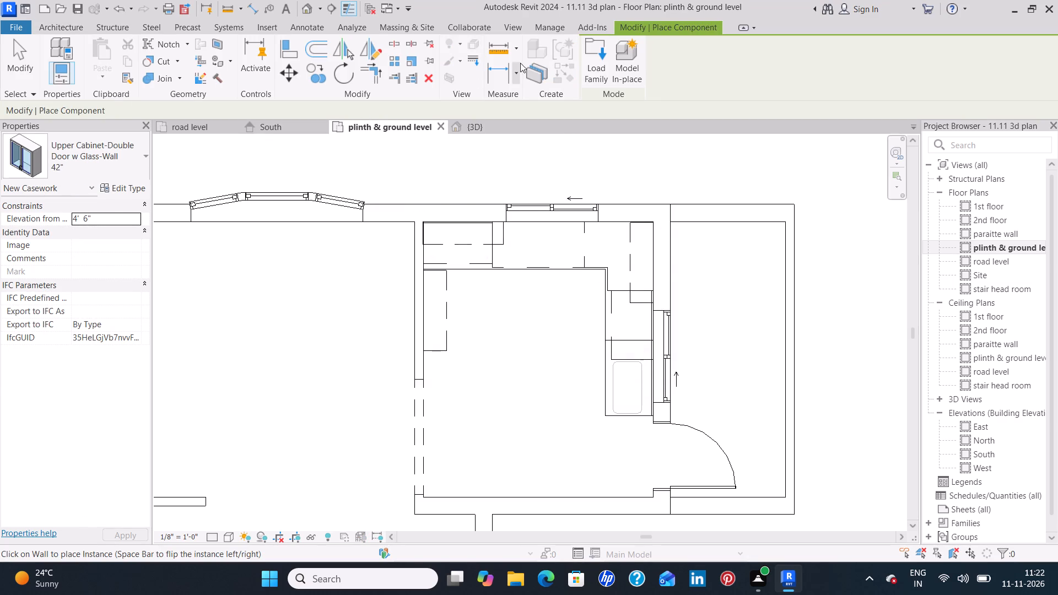
click(598, 59)
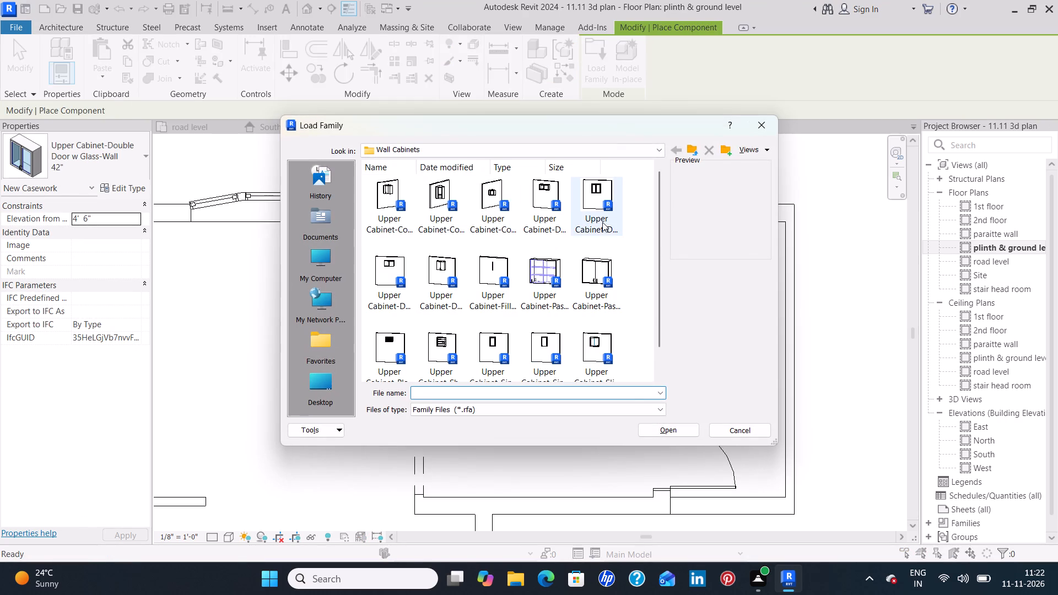
click(699, 149)
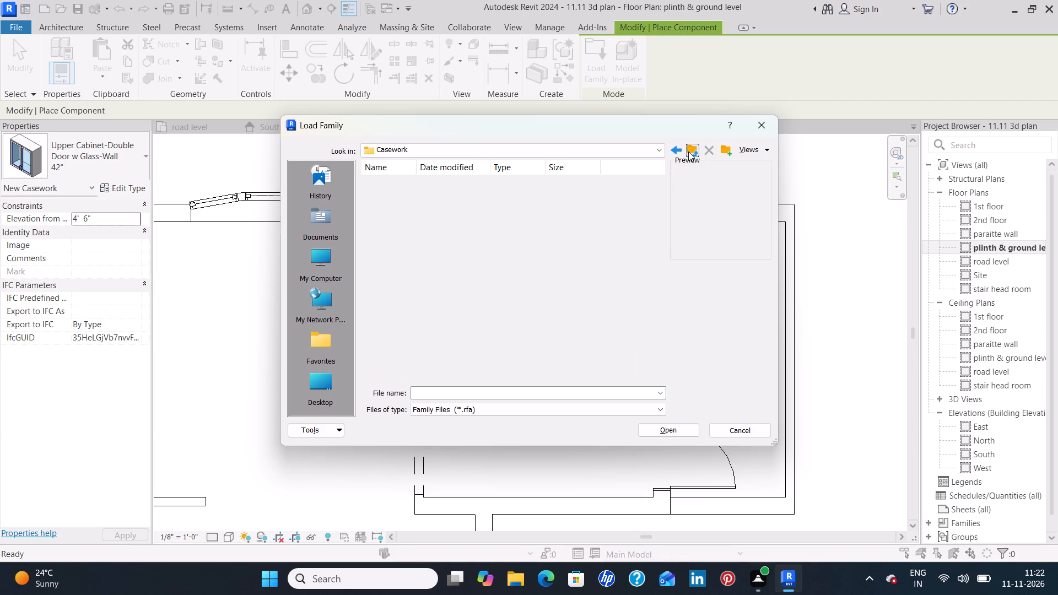
click(688, 152)
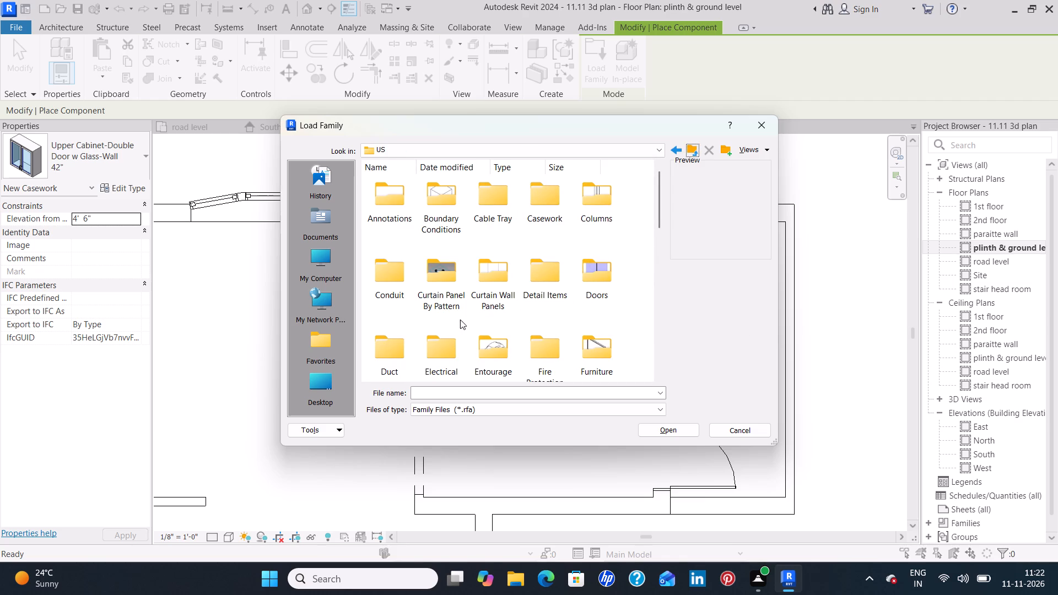
scroll(467, 314, down, 1)
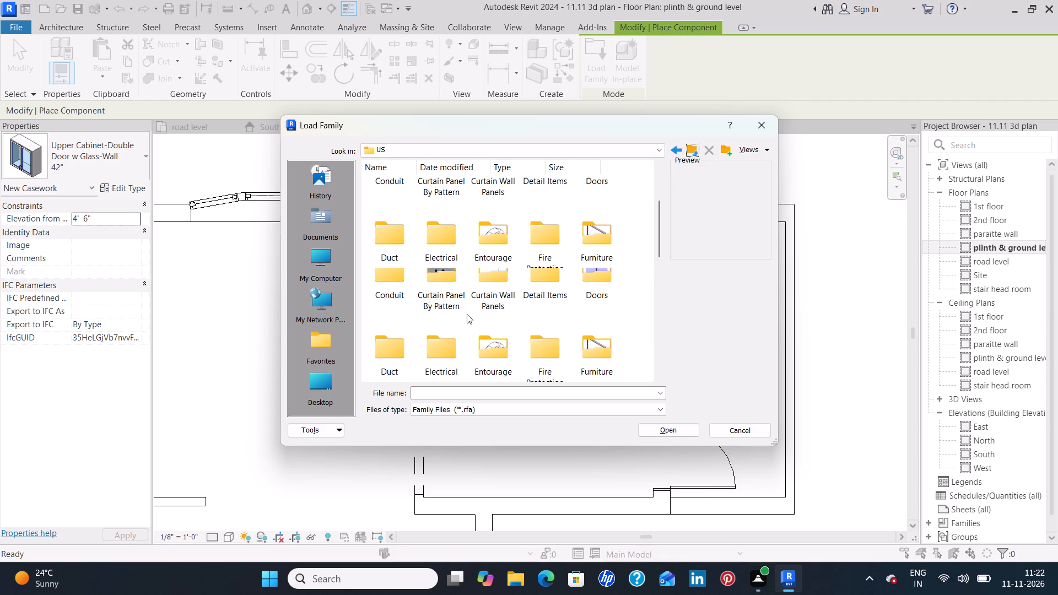
double_click(602, 240)
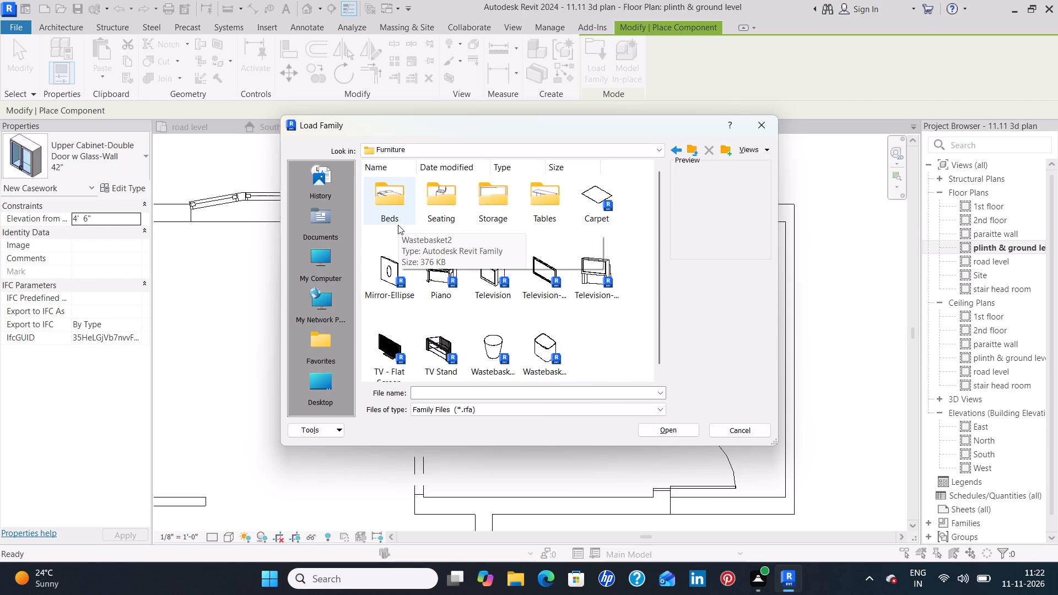
double_click(385, 196)
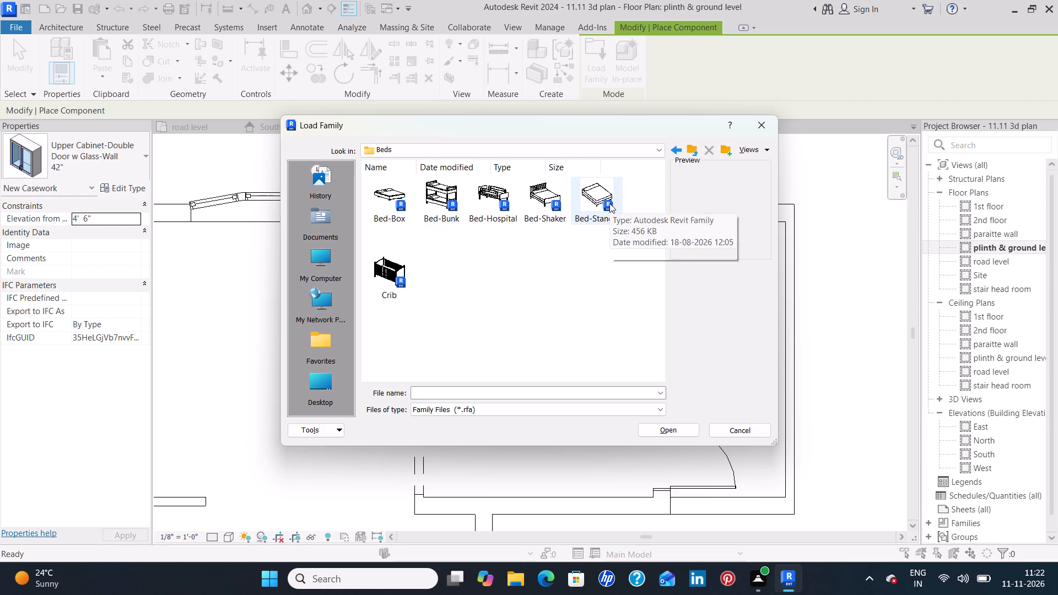
click(393, 189)
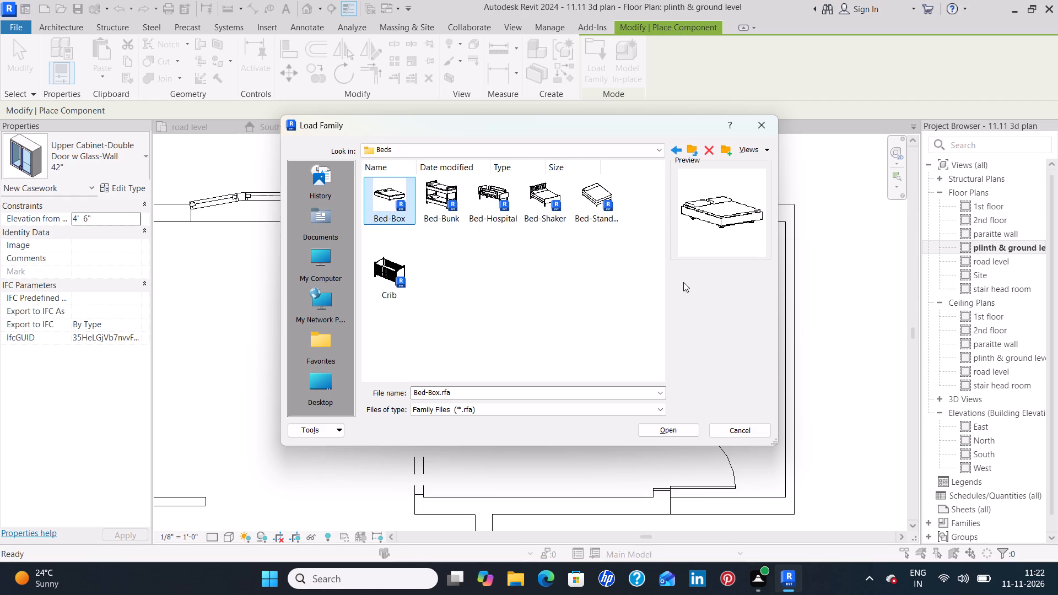
click(675, 425)
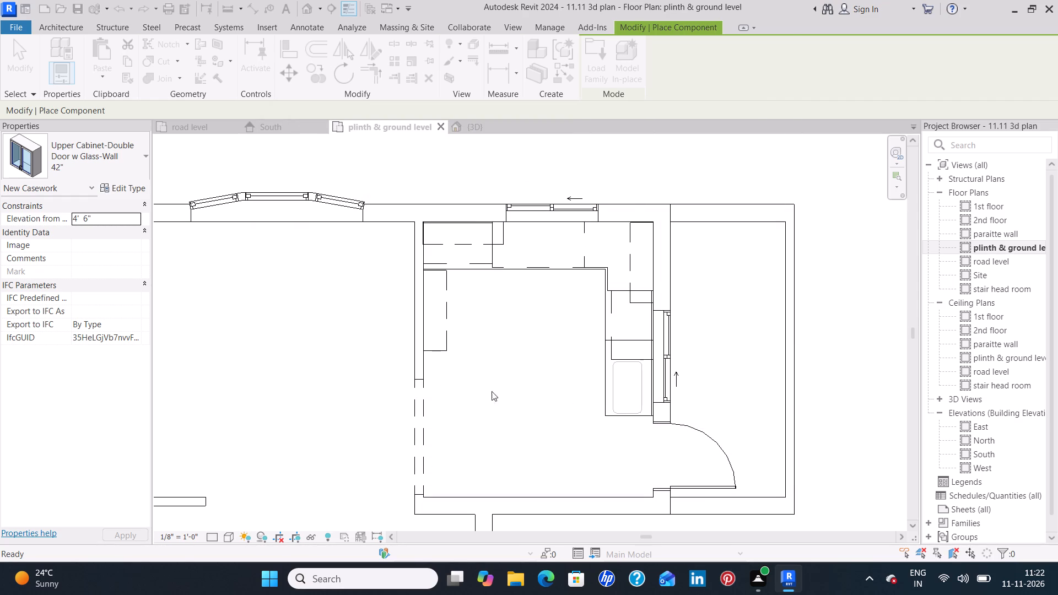
Place a Double 53" x 74" Bed-Box in the upper-left bedroom, rotated with its head at the window wall, about 3' 9" below the upper wall.
scroll(310, 372, down, 4)
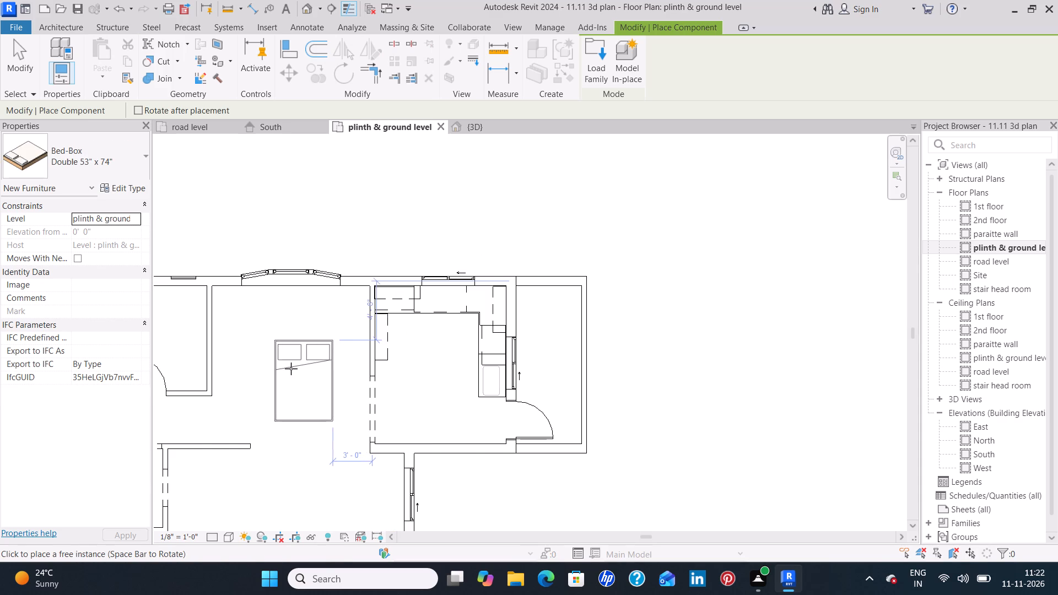
middle_drag(291, 369, 798, 348)
key(space)
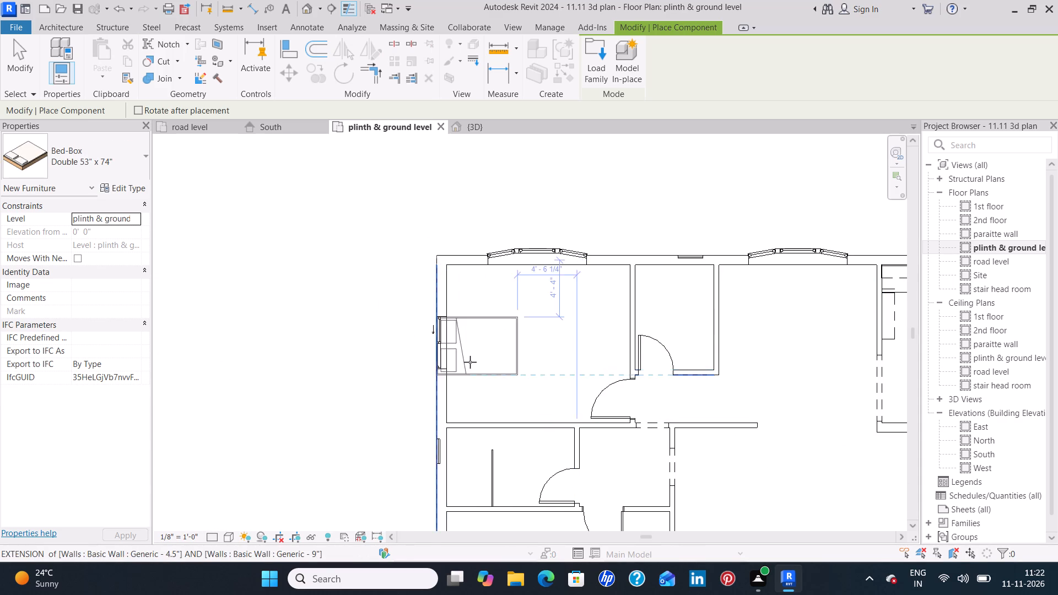
scroll(470, 362, up, 8)
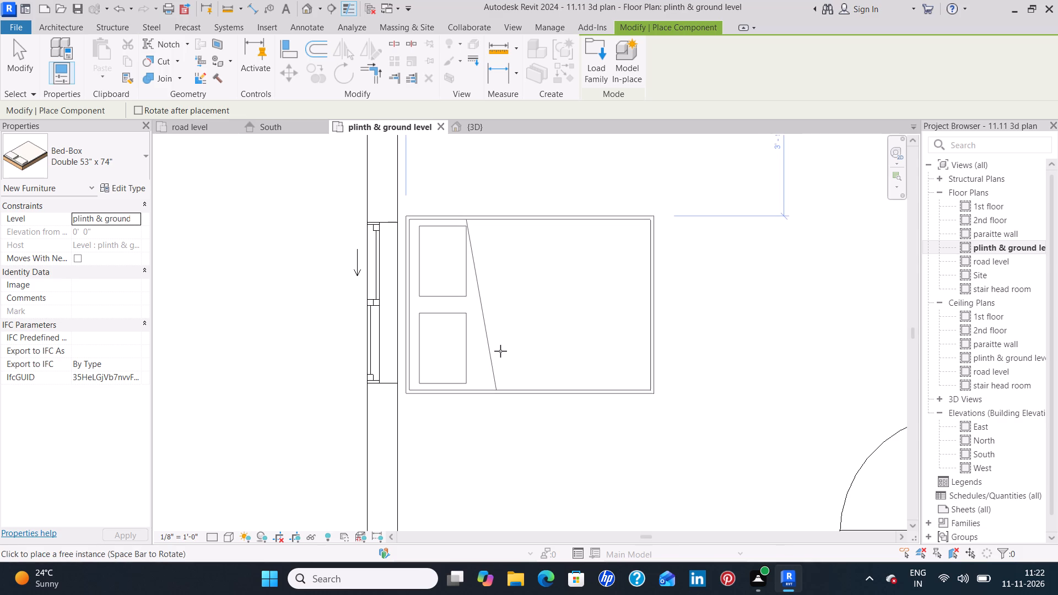
click(500, 351)
Place a second Double 53" x 74" Bed-Box in the lower-left bedroom, head at the window wall, about 4' 1" below the upper partition.
scroll(539, 396, down, 6)
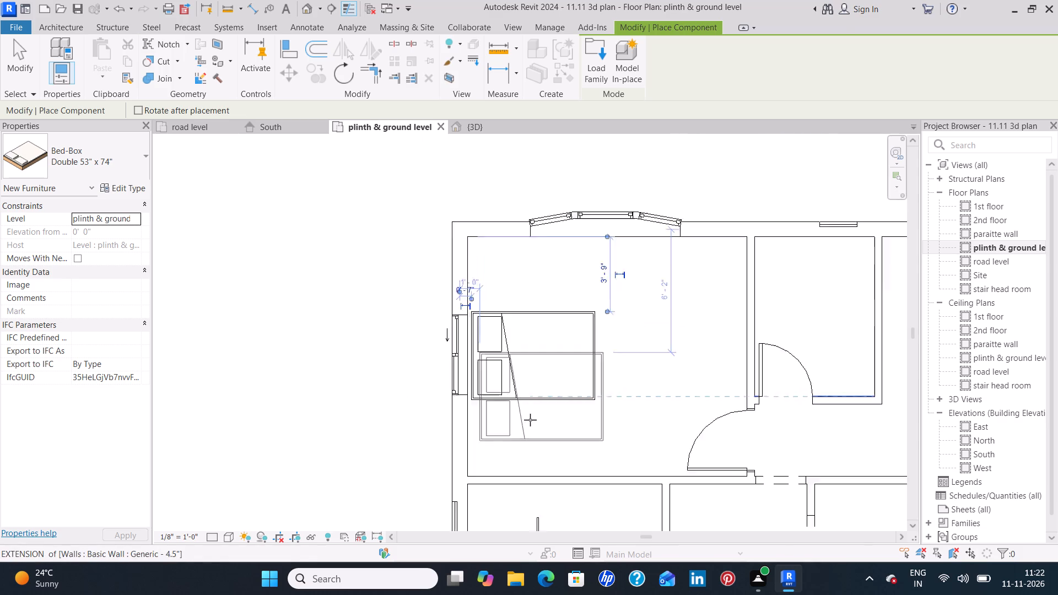
scroll(530, 420, down, 3)
middle_drag(557, 349, 573, 285)
middle_drag(584, 455, 595, 334)
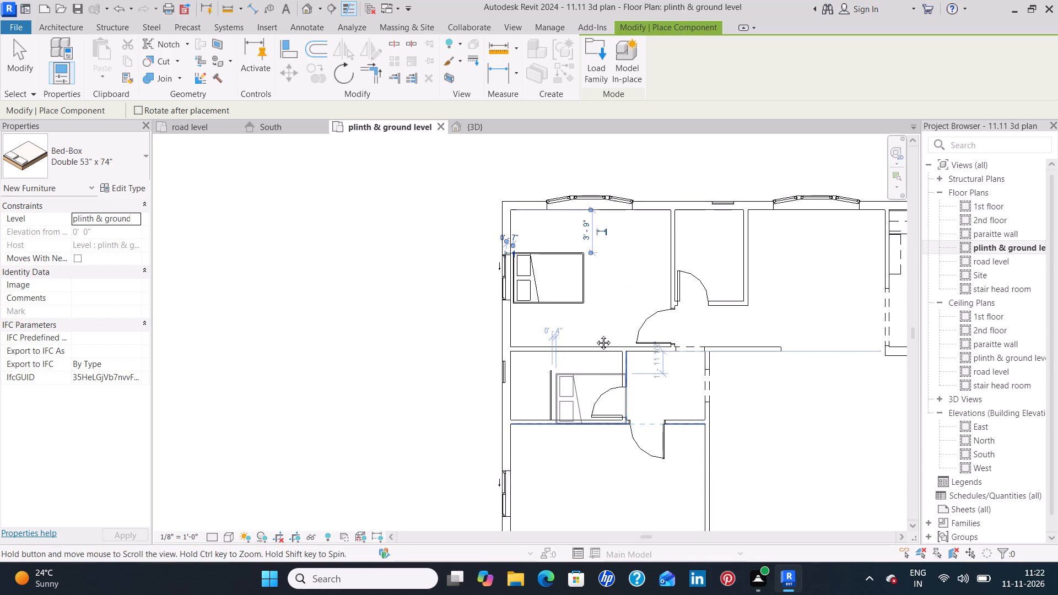
middle_drag(595, 334, 598, 316)
scroll(559, 400, up, 6)
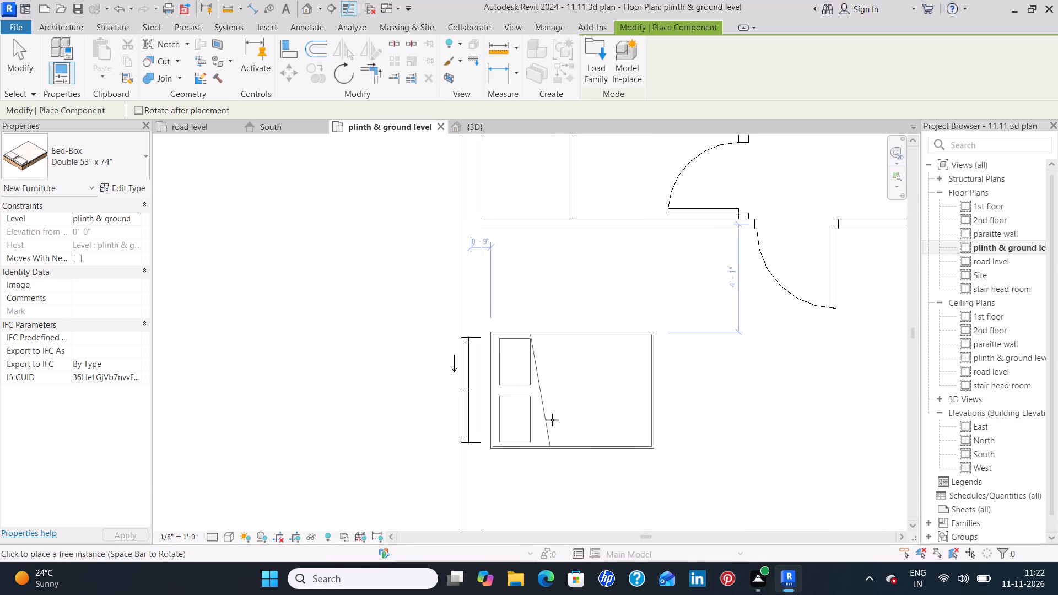
click(552, 420)
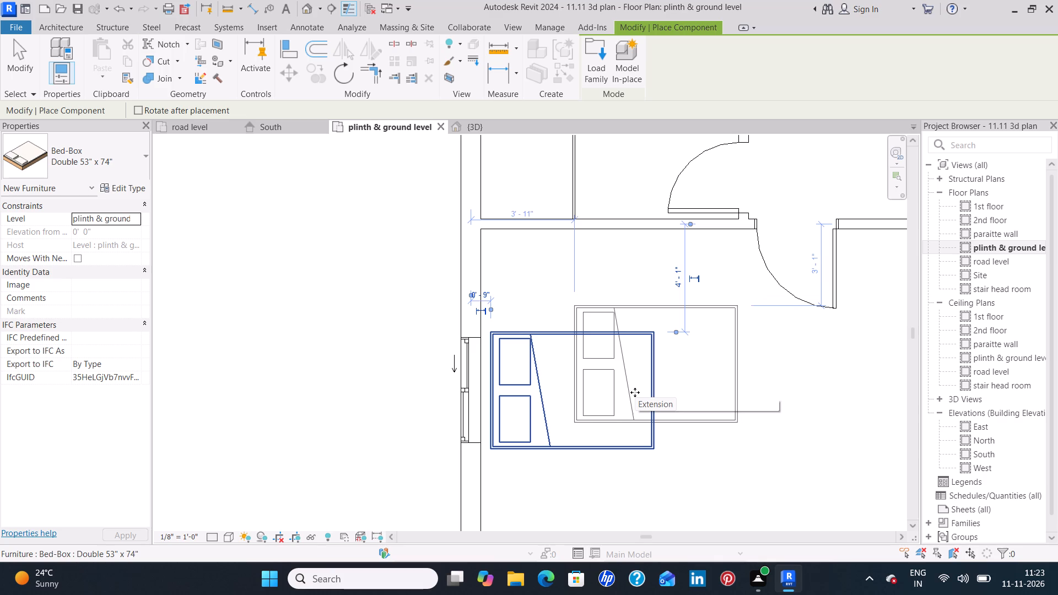
key(Escape)
key(Escape)
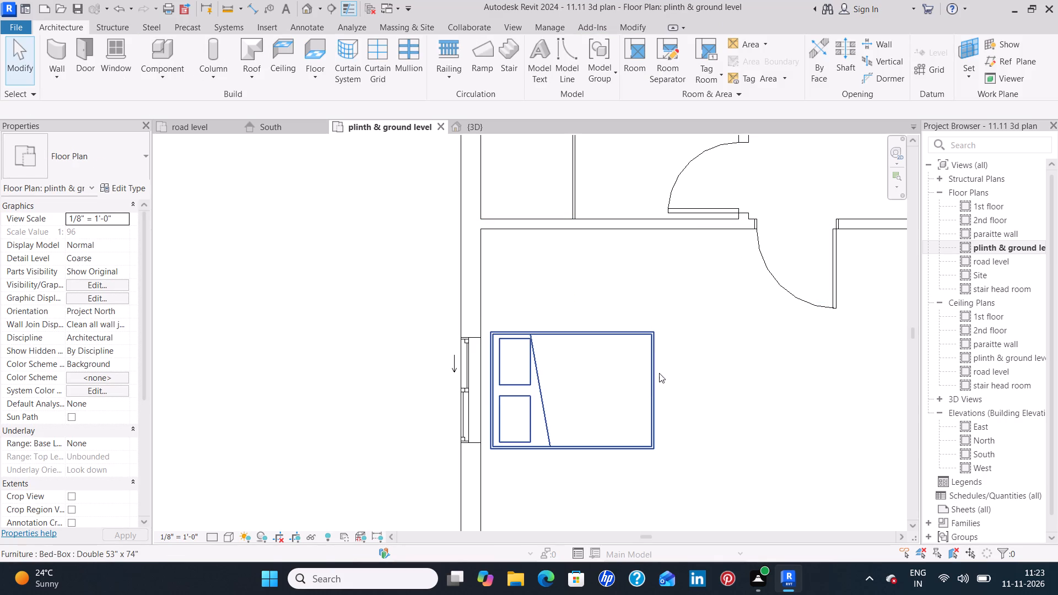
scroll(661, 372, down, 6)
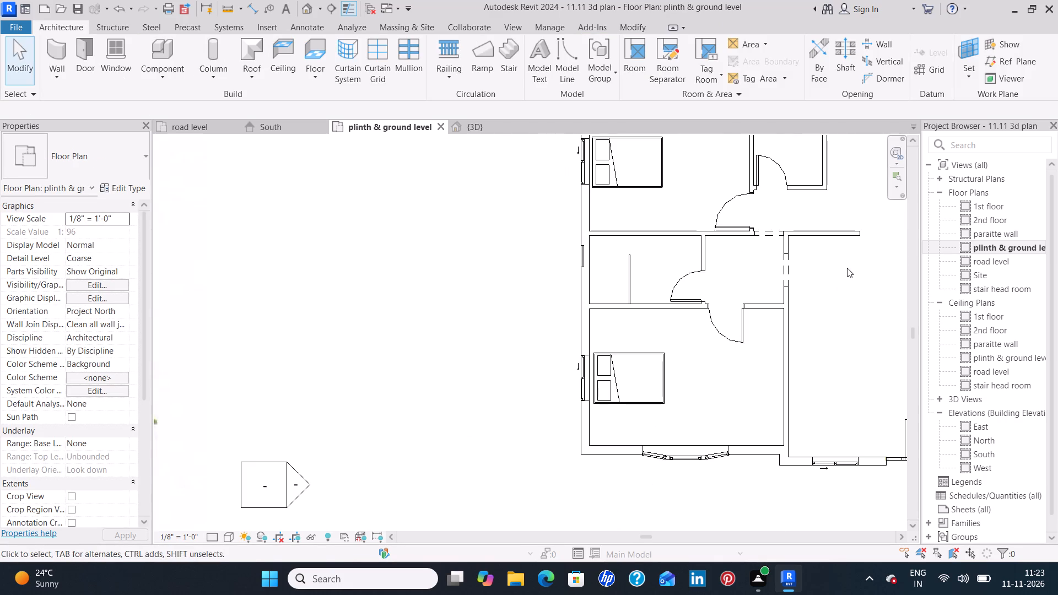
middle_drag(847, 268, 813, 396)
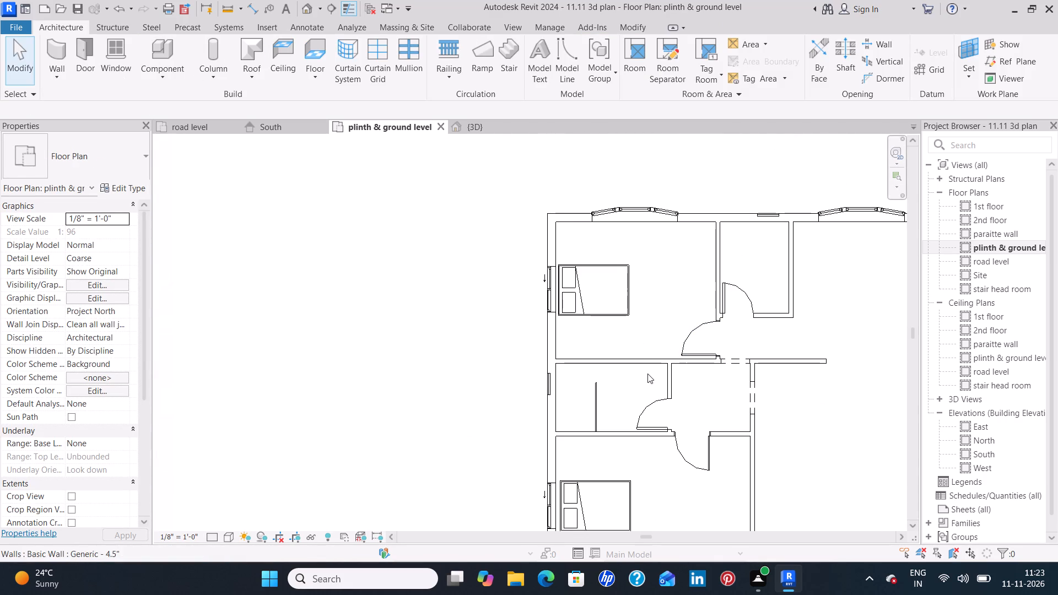
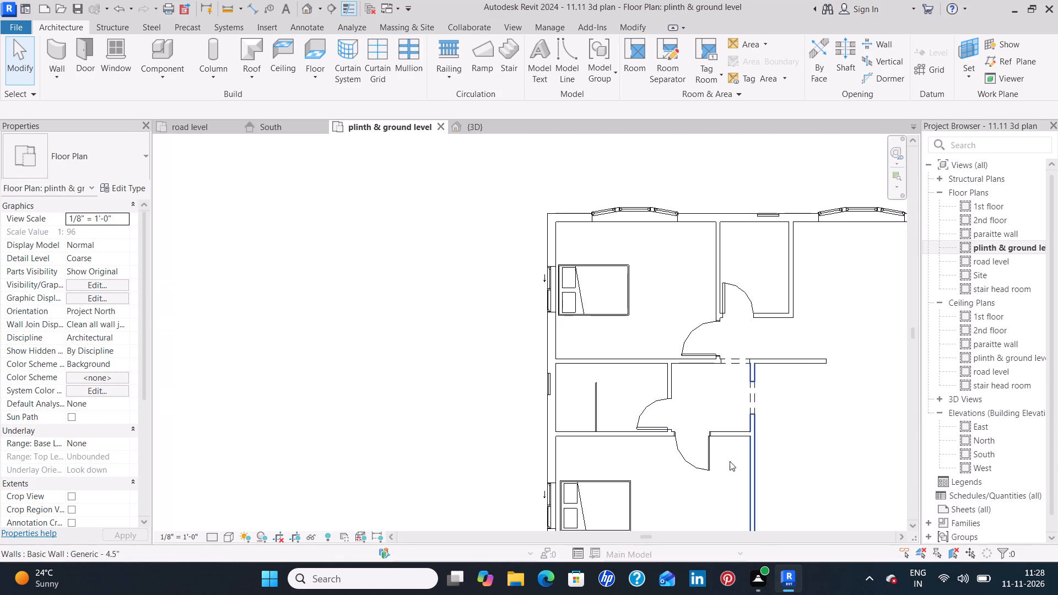
Load the Sofa-Pensi family from the library's Furniture > Seating folder for component placement.
middle_drag(800, 415, 705, 340)
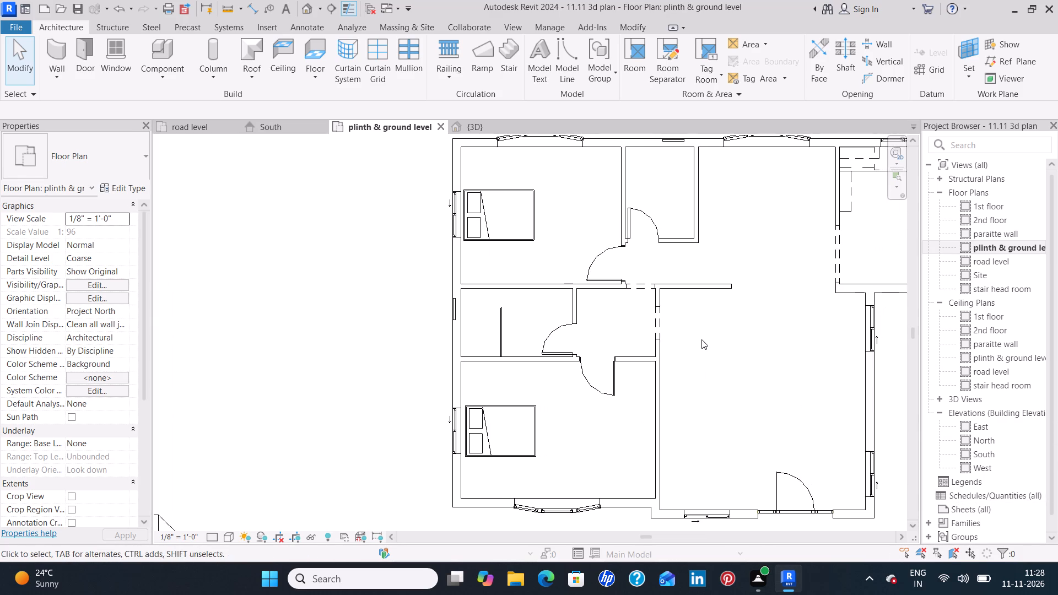
scroll(700, 338, down, 3)
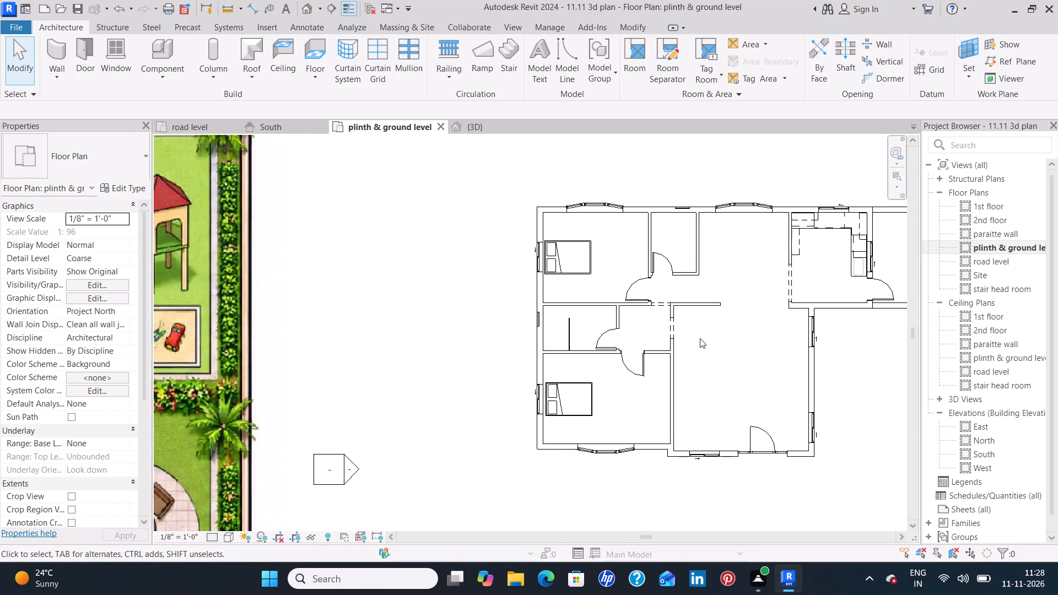
scroll(700, 338, down, 4)
scroll(676, 323, up, 9)
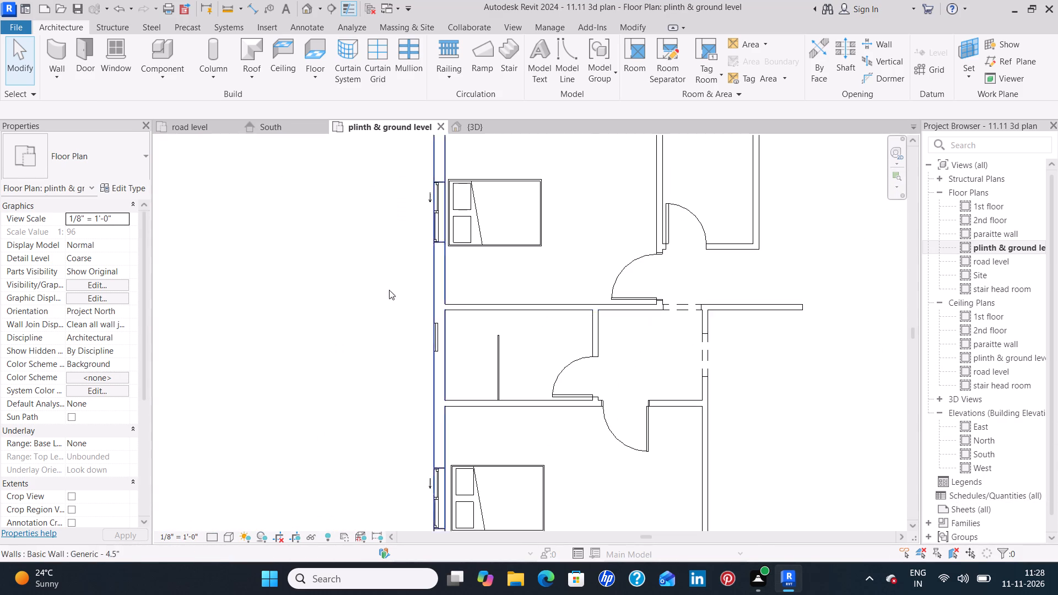
click(156, 53)
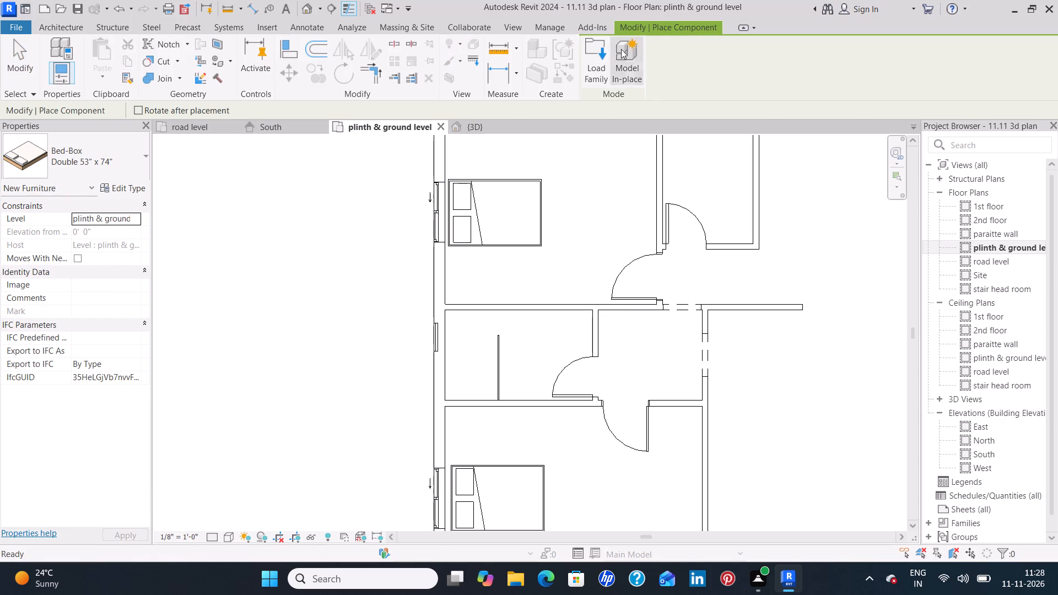
click(588, 69)
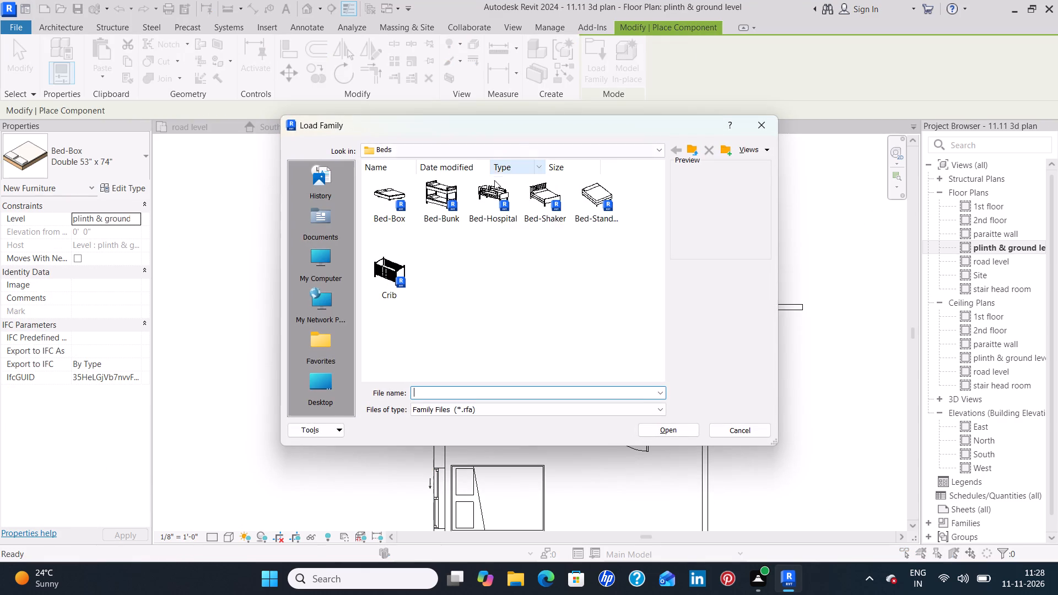
click(689, 151)
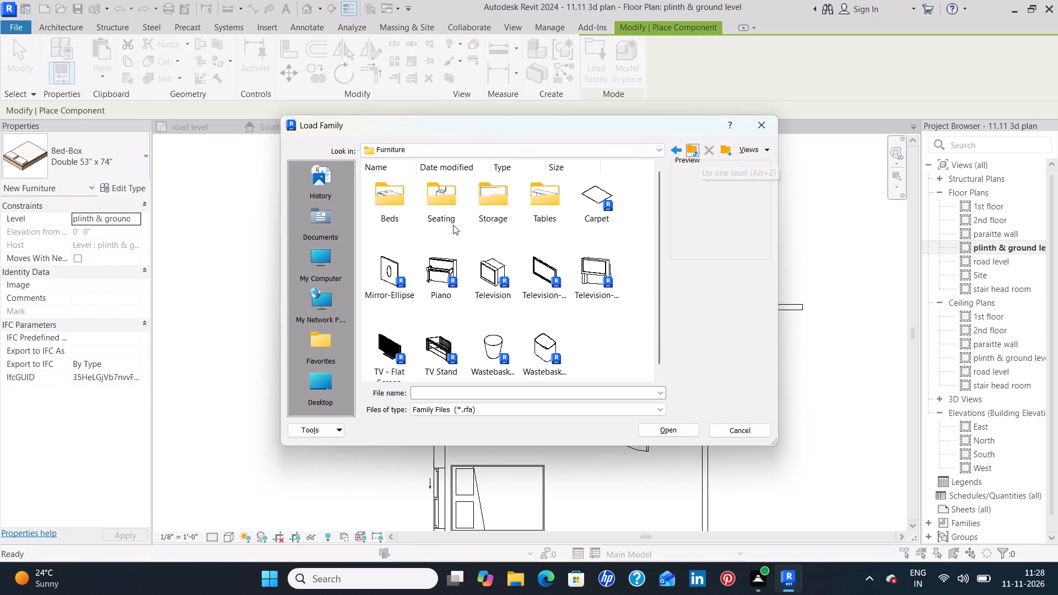
double_click(438, 208)
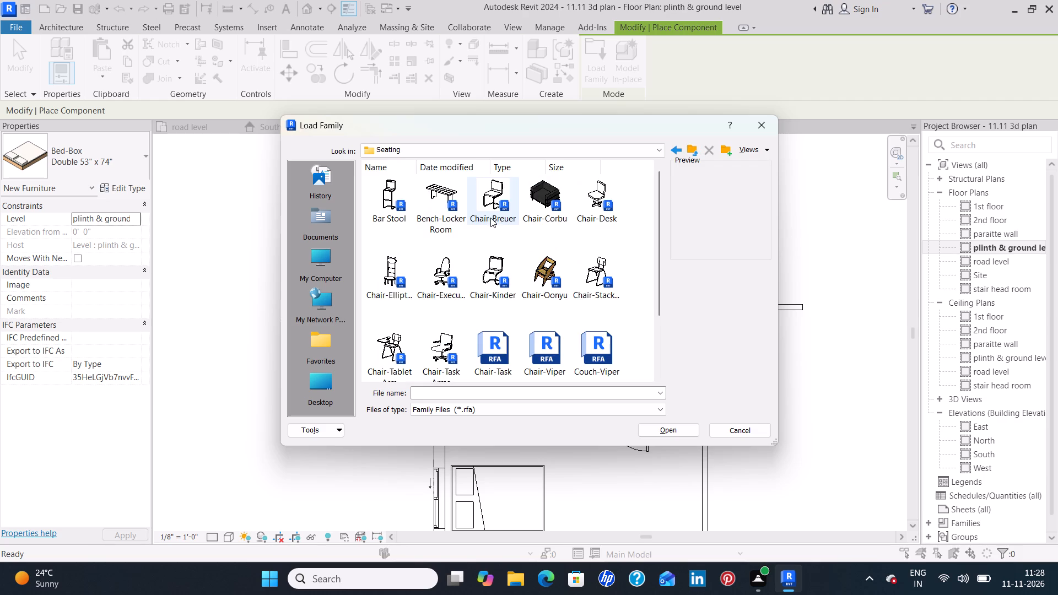
scroll(548, 288, down, 2)
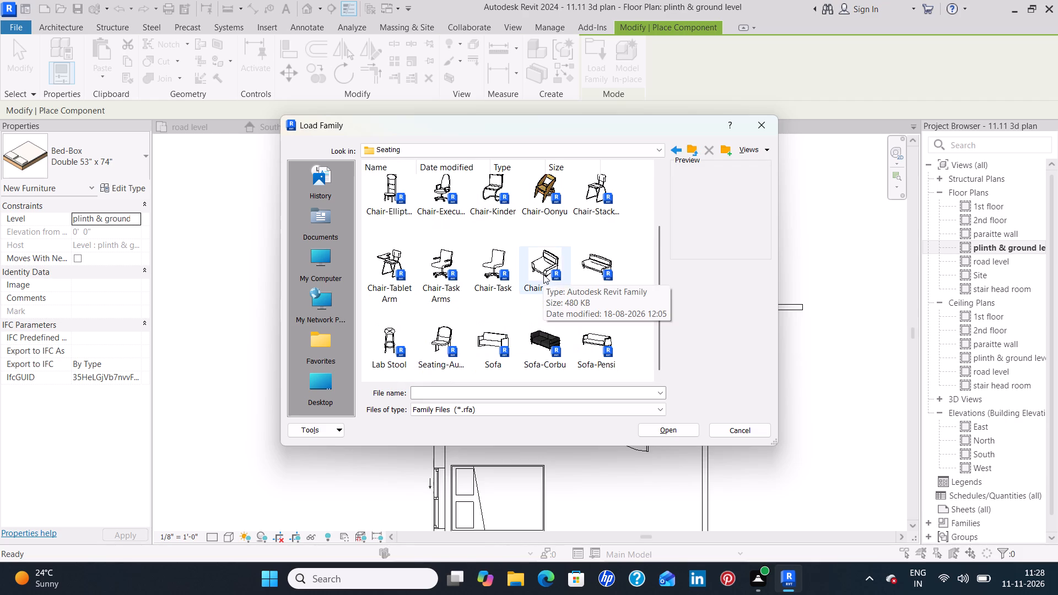
click(596, 330)
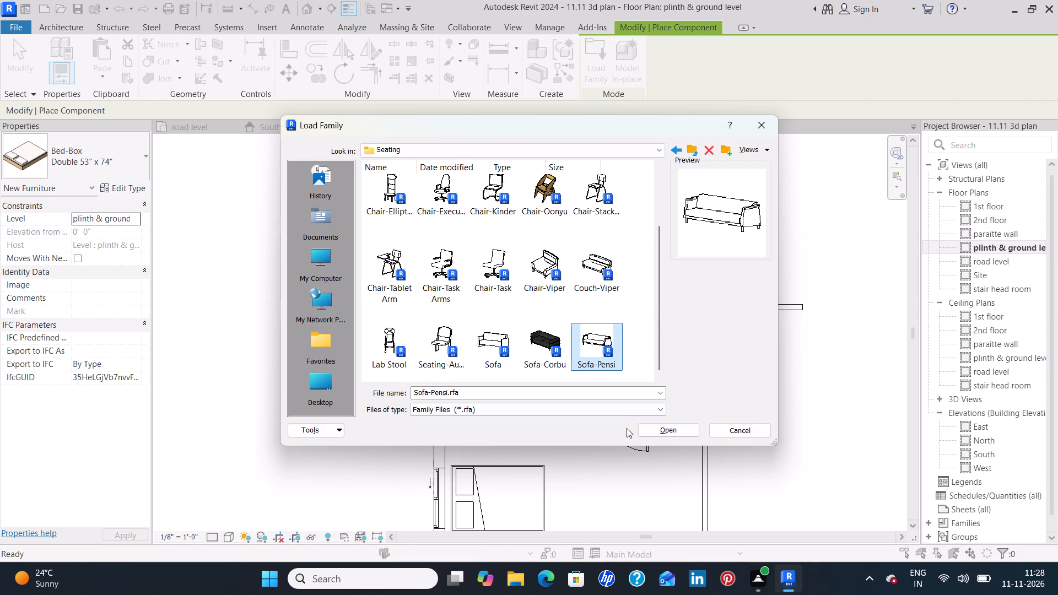
click(663, 429)
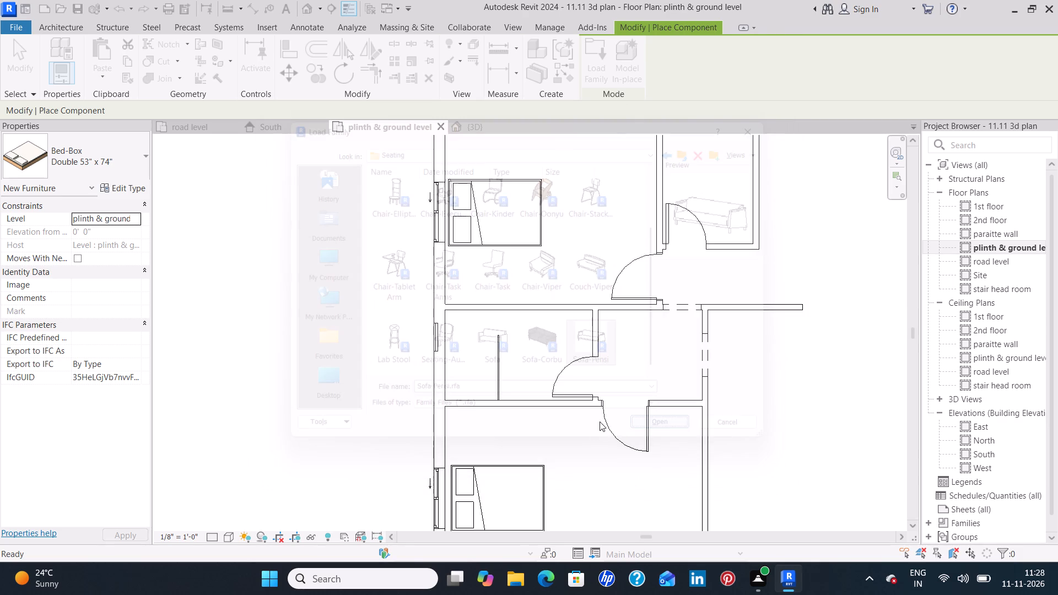
Place an 84" Sofa-Pensi vertically in the living room, its back facing the bedroom partition and its centre about 3' 6 3/4" from it.
middle_drag(594, 485, 584, 393)
middle_drag(787, 403, 778, 404)
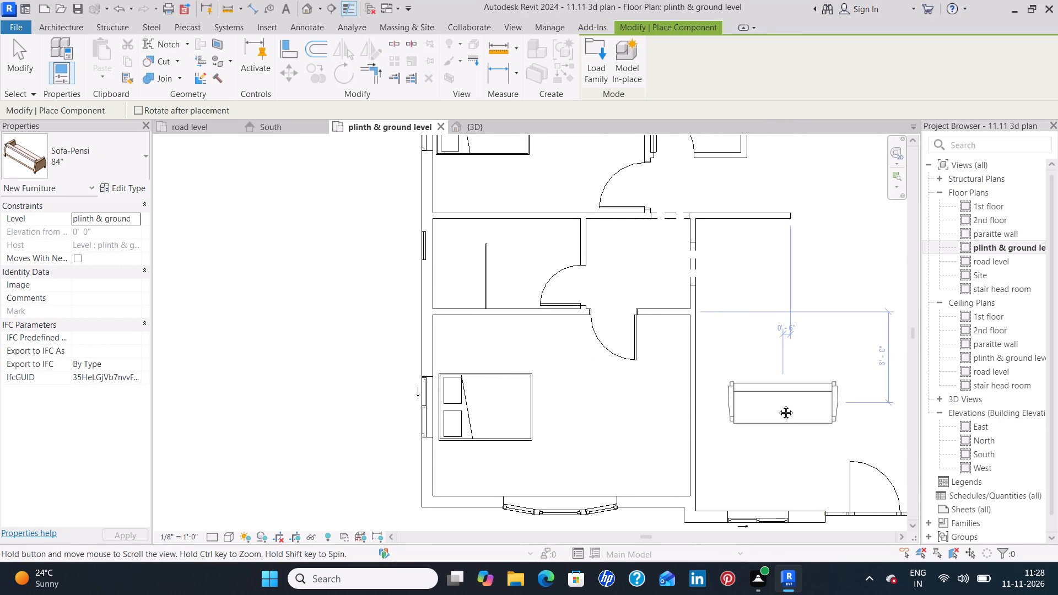
middle_drag(778, 404, 553, 415)
key(space)
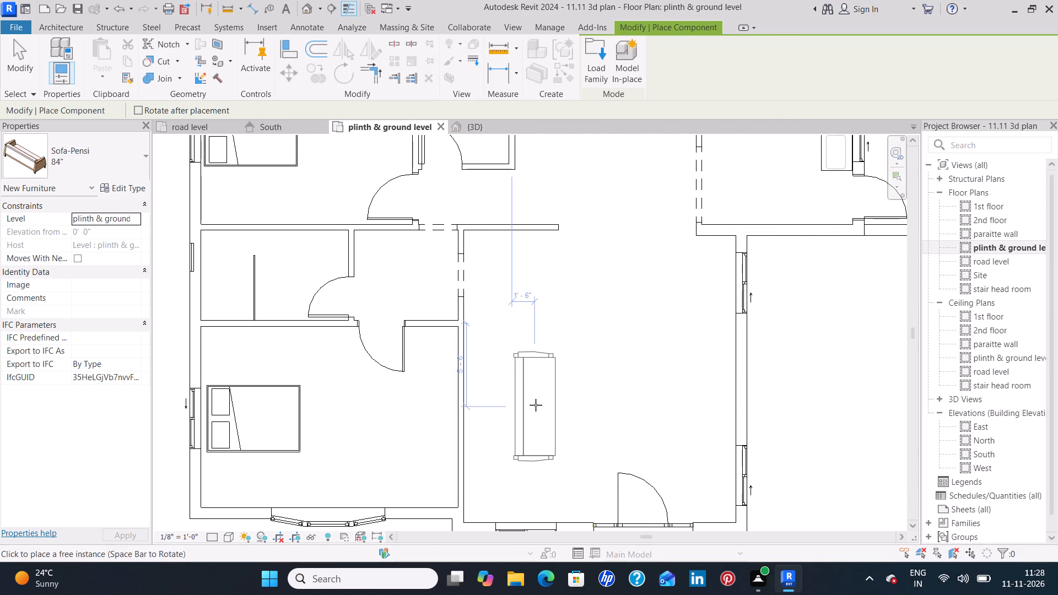
click(517, 374)
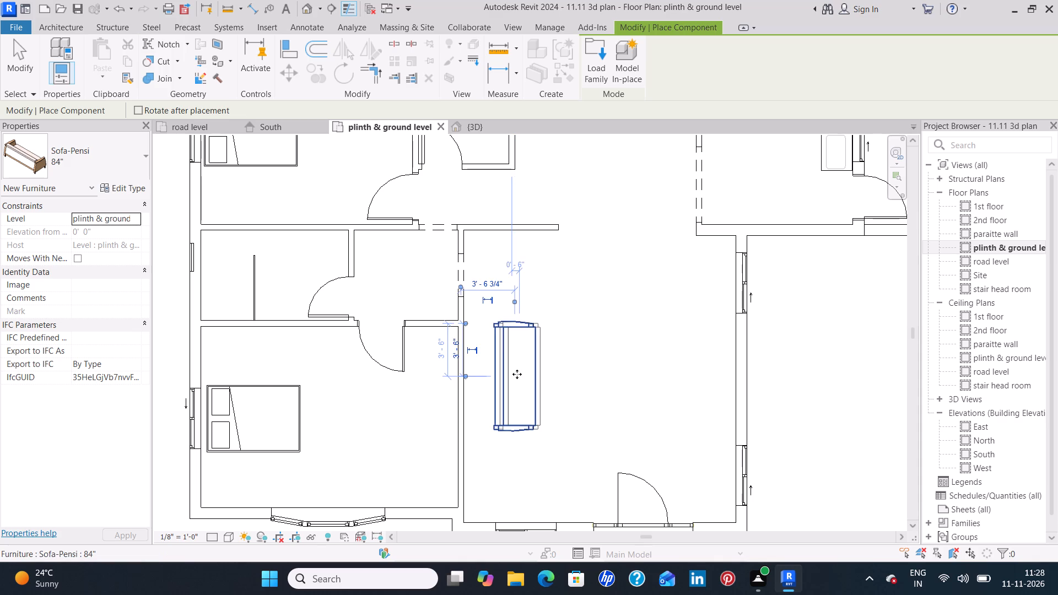
Place a second 84" Sofa-Pensi horizontally above the first, back toward the upper wall and centred about 4' 6" below it.
scroll(517, 374, down, 12)
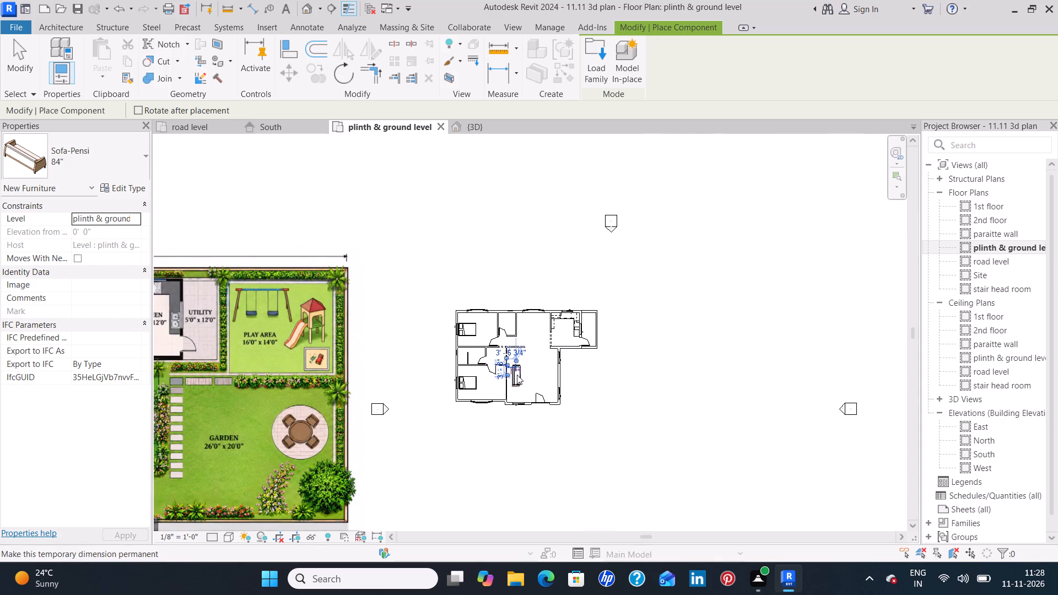
scroll(517, 375, down, 2)
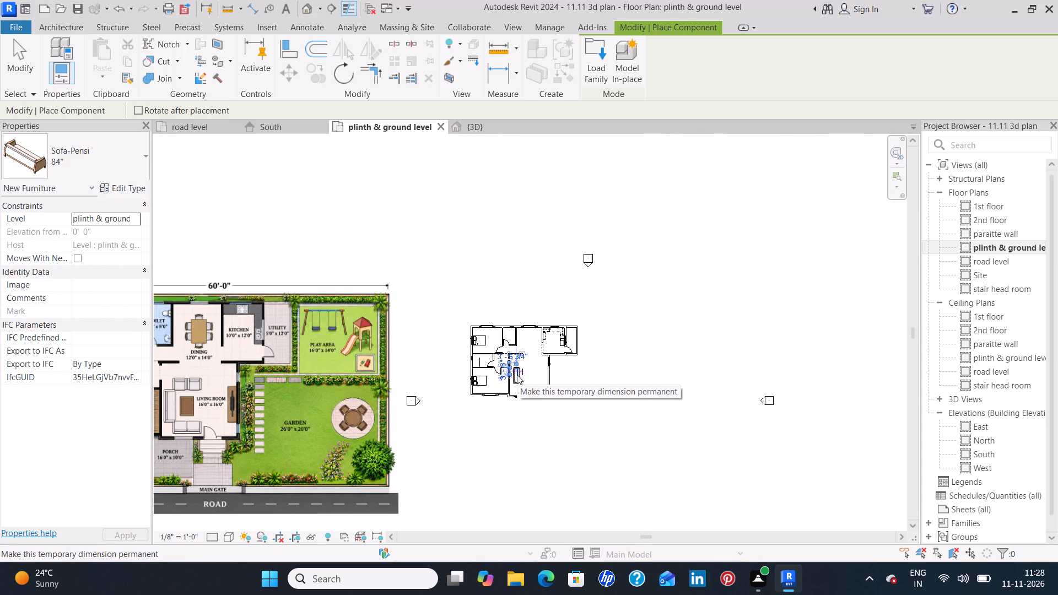
scroll(517, 375, up, 16)
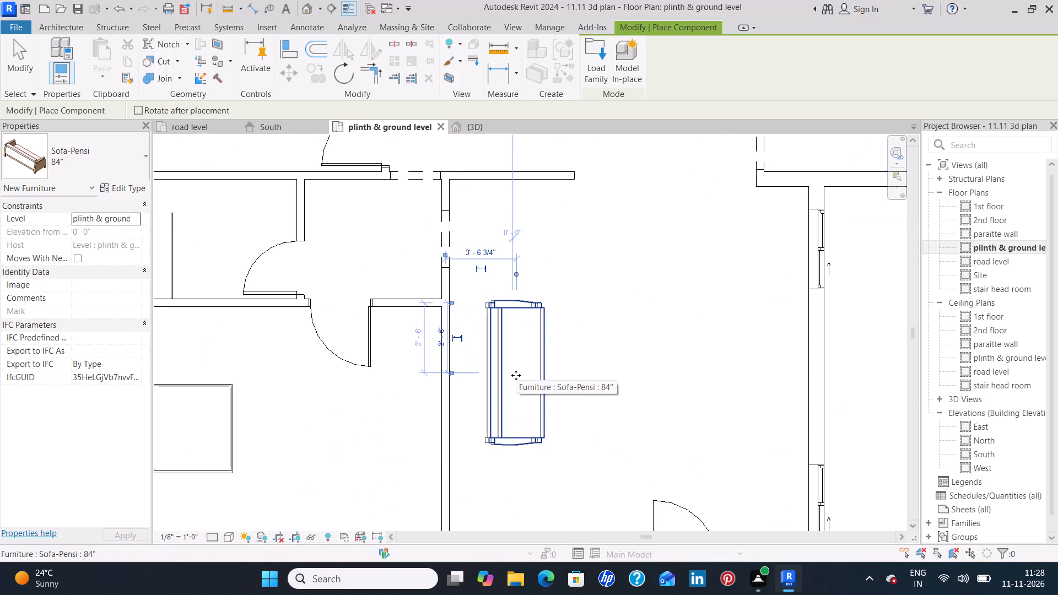
key(space)
key(space)
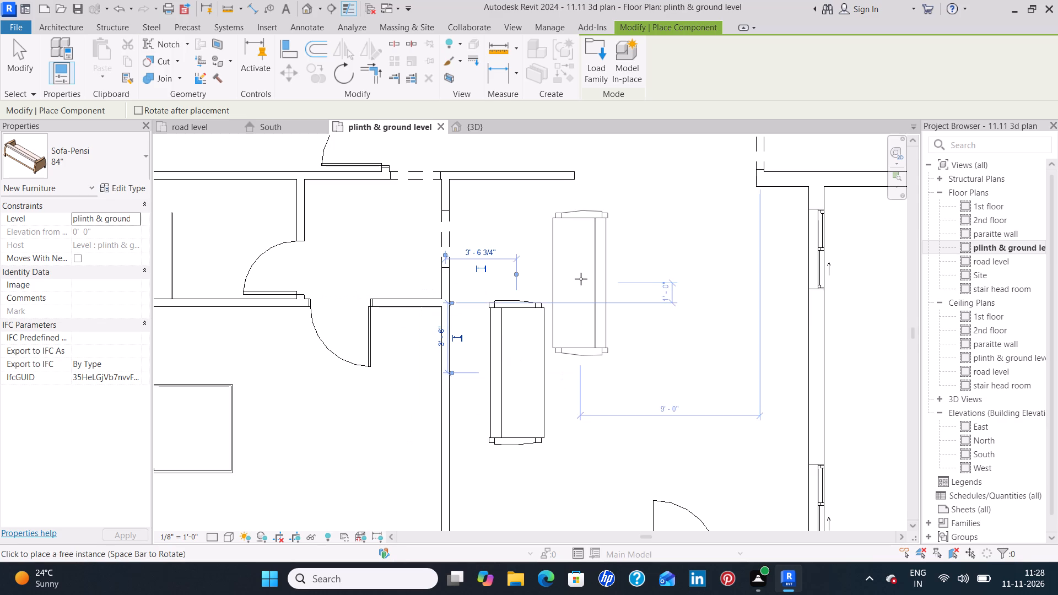
key(space)
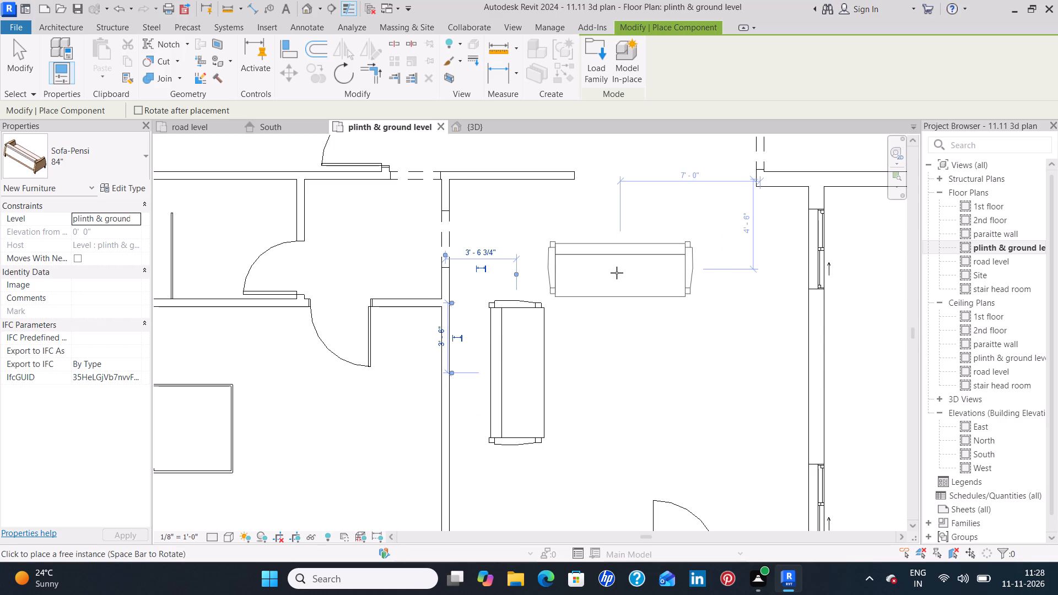
click(617, 273)
Place a third 84" Sofa-Pensi flipped near the entrance door, facing the upper sofa, about 8' 6" from the bedroom partition, and end placement.
key(space)
key(space)
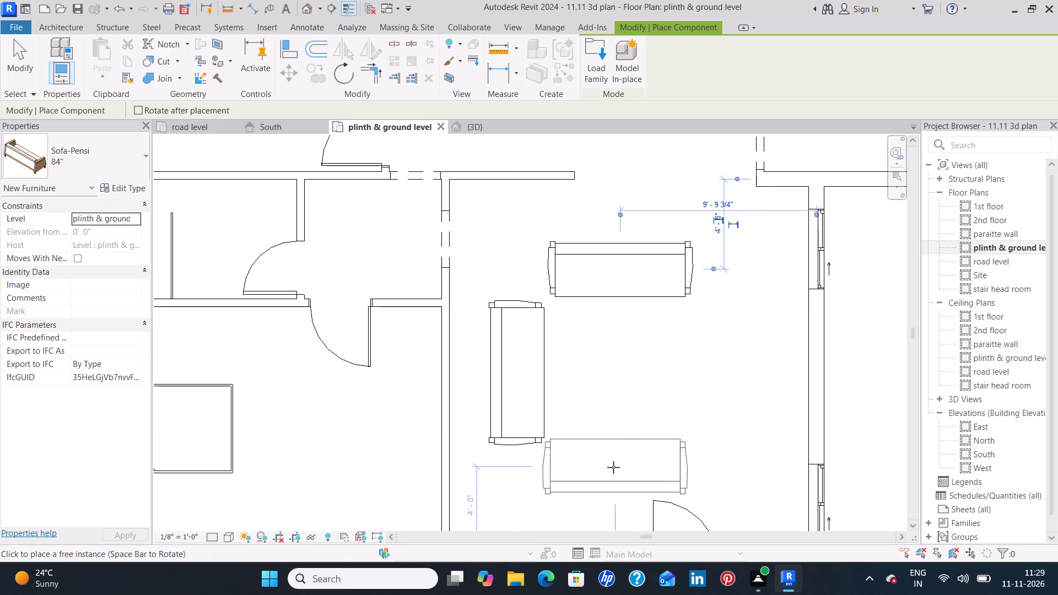
click(613, 467)
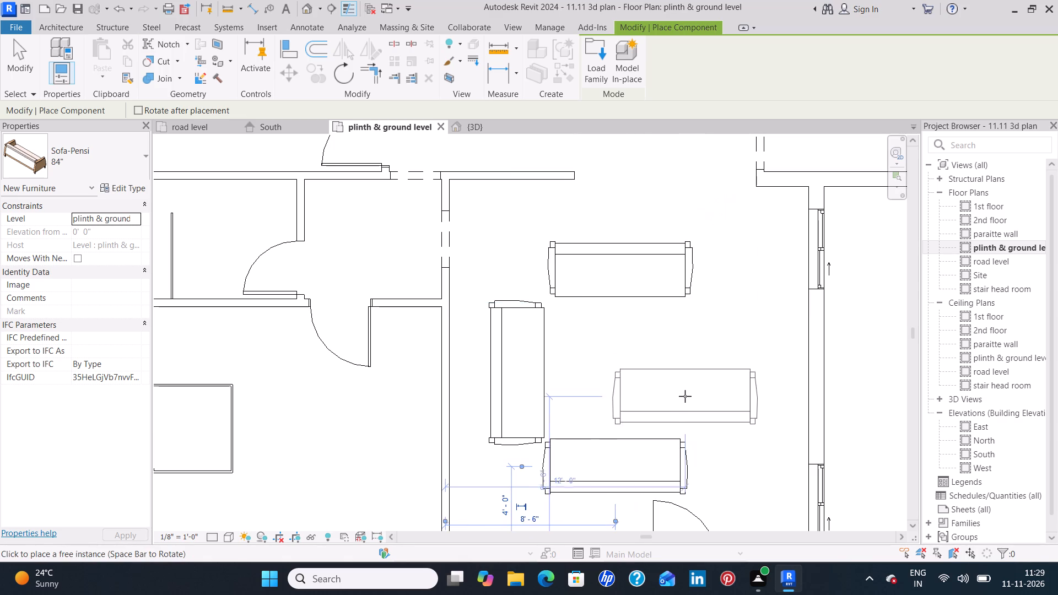
key(Escape)
key(Escape)
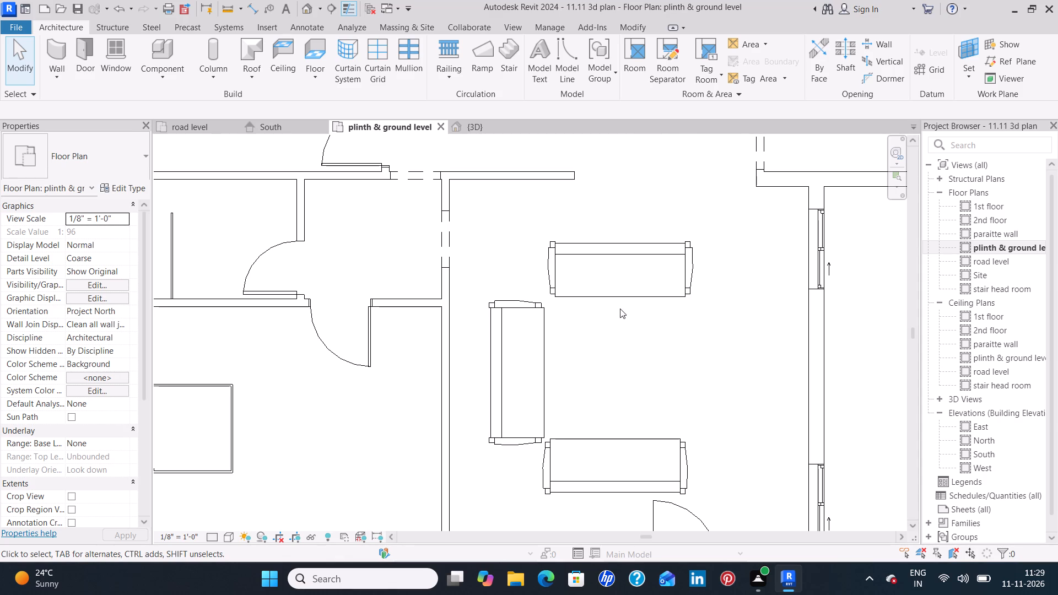
Nudge the upper sofa two increments left and two down, to about 10' 1 3/4" from the window wall.
click(628, 300)
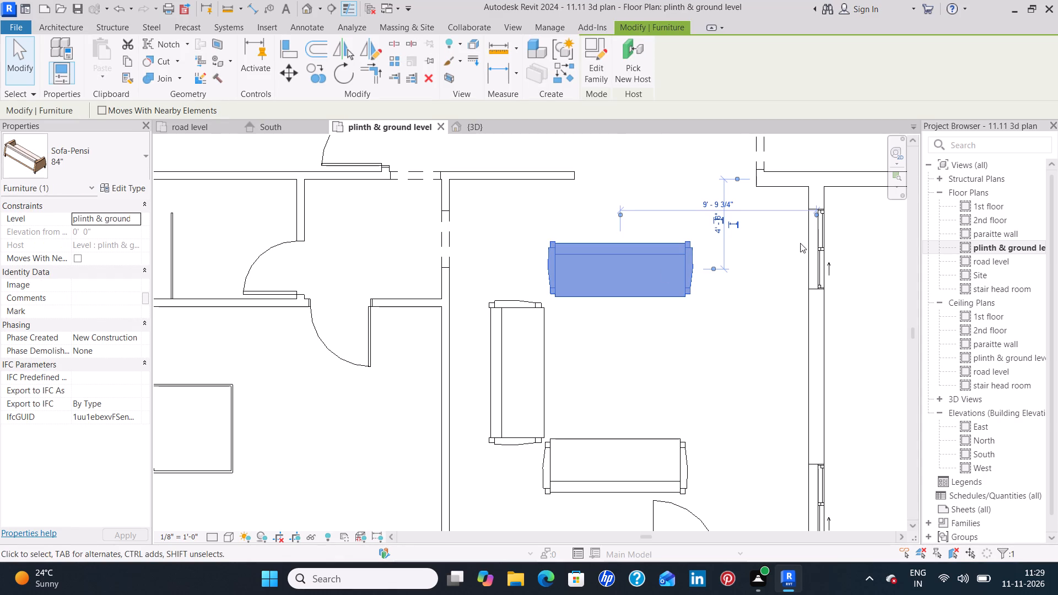
key(Left)
key(Left)
key(Down)
key(Down)
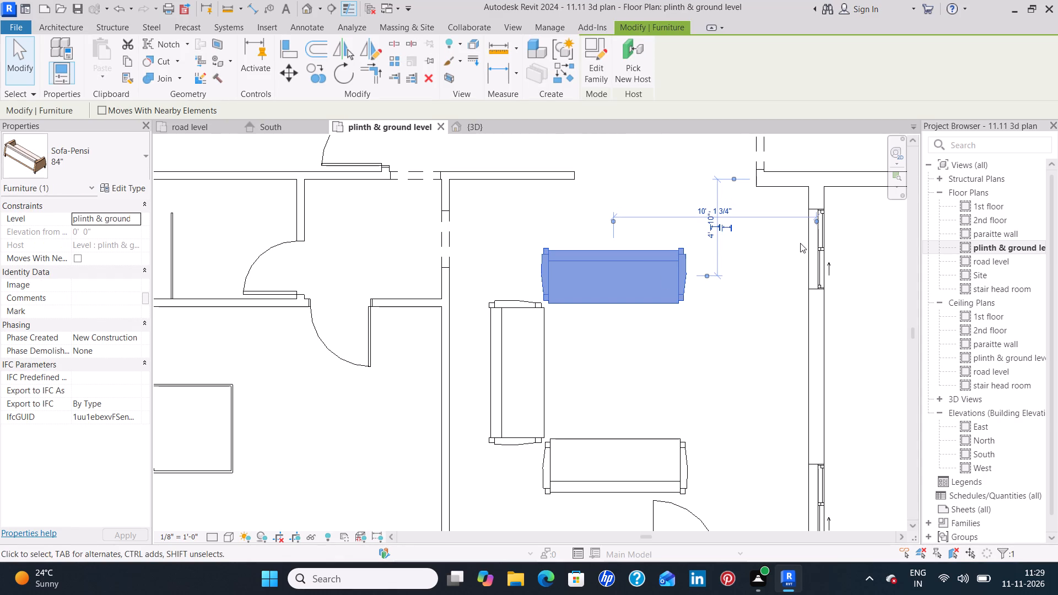
click(727, 392)
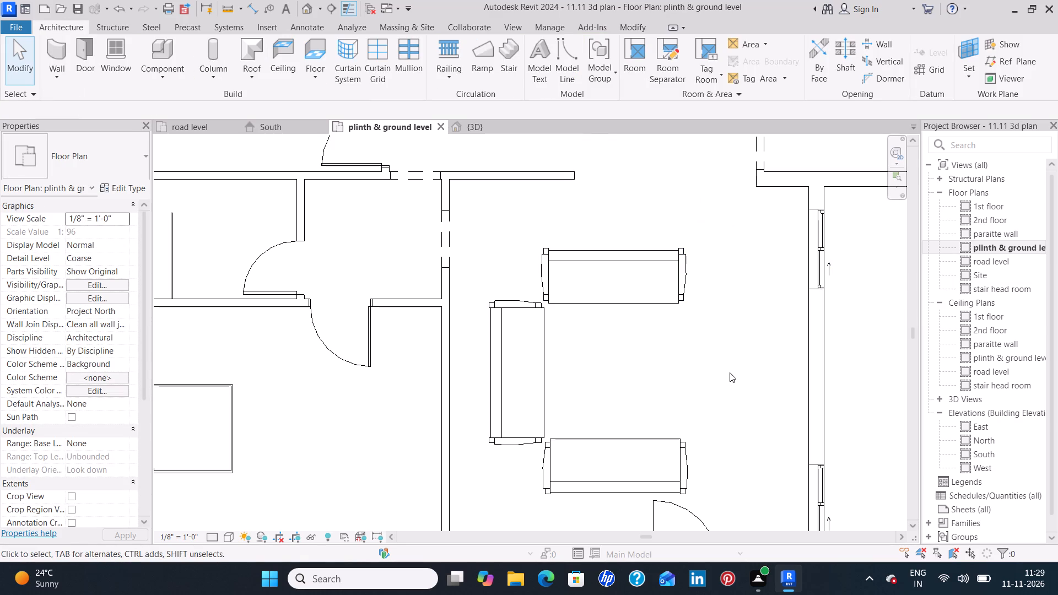
Load the Entertainment Center.0001 family from the library's Furniture > Storage folder for placement in the living room.
middle_drag(725, 371, 706, 373)
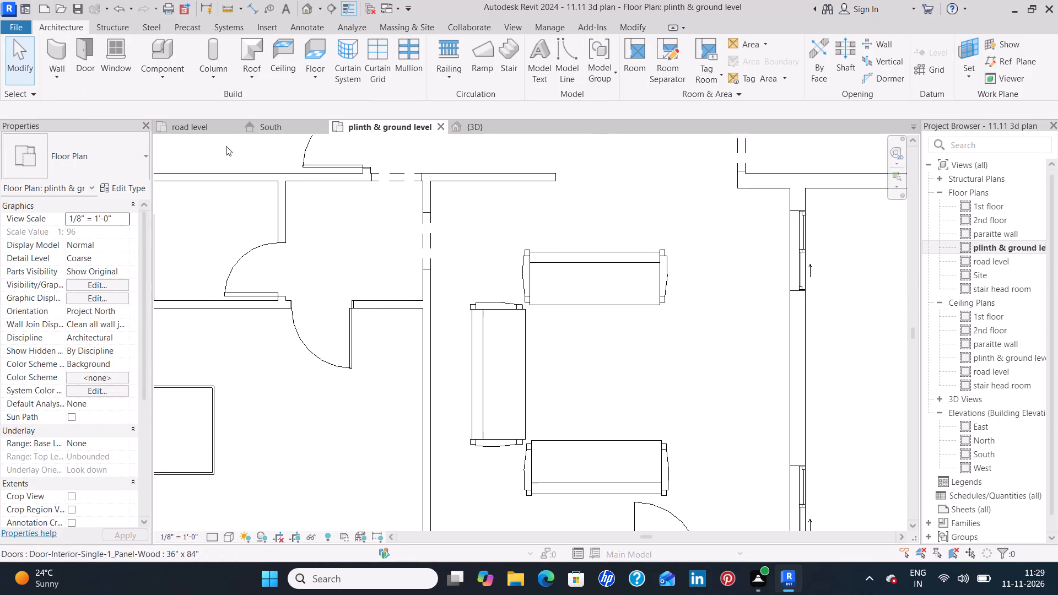
scroll(303, 239, down, 18)
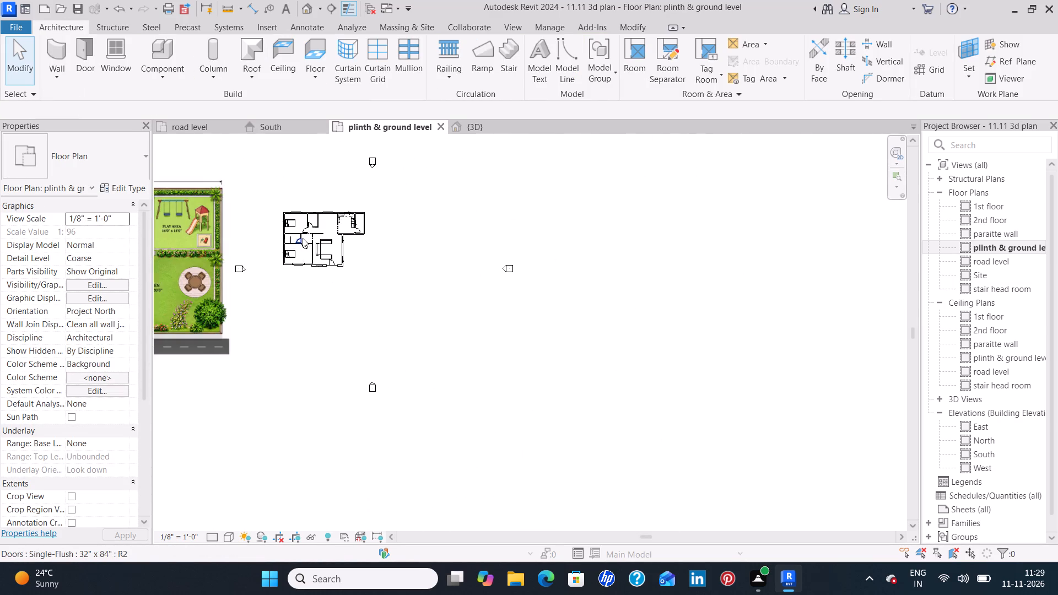
middle_drag(303, 237, 581, 310)
scroll(603, 312, up, 13)
middle_drag(639, 368, 622, 361)
scroll(598, 356, up, 1)
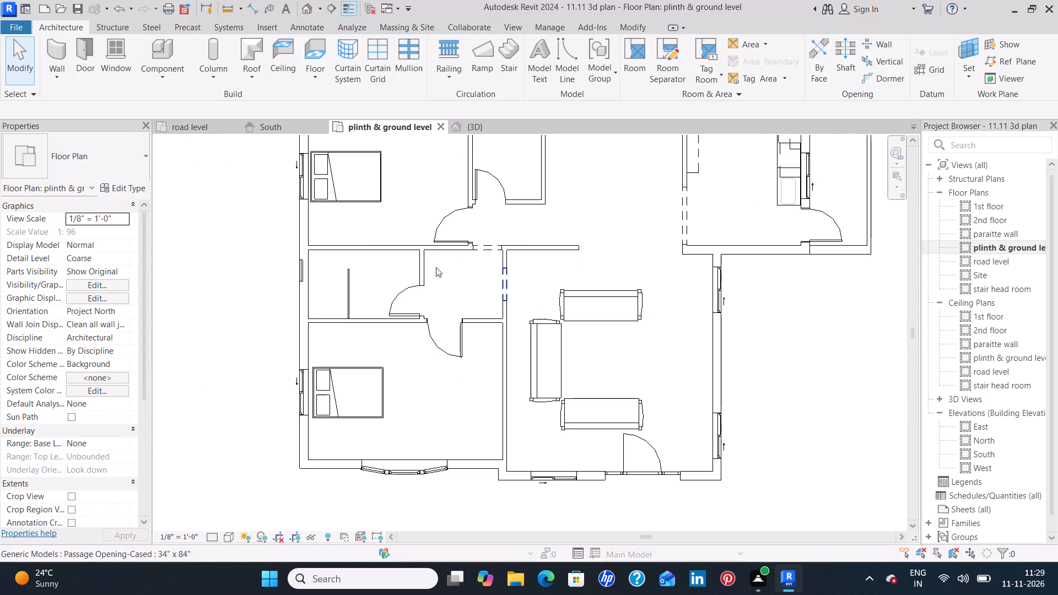
click(170, 48)
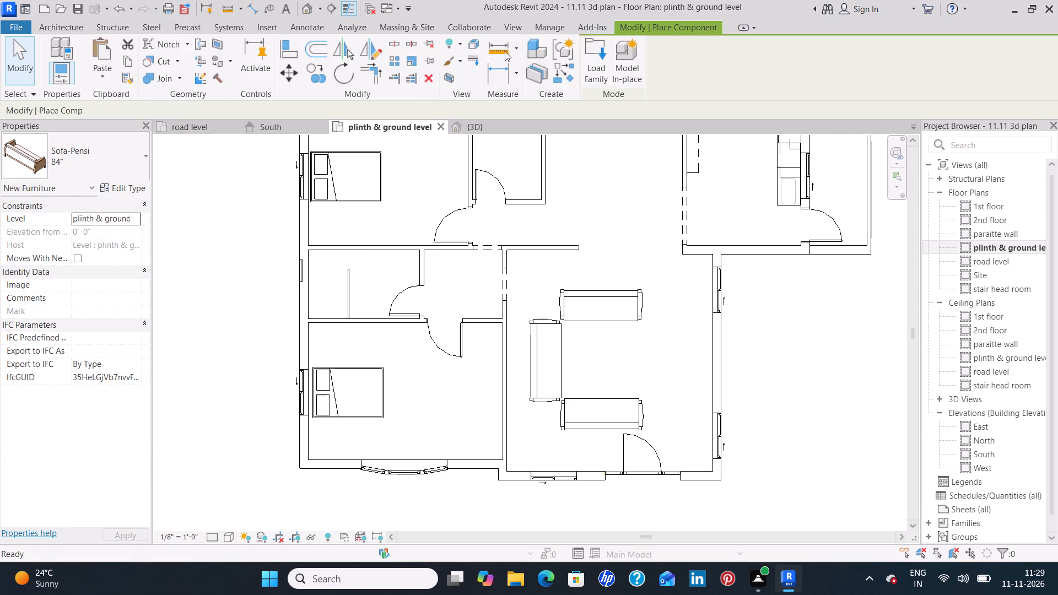
click(603, 68)
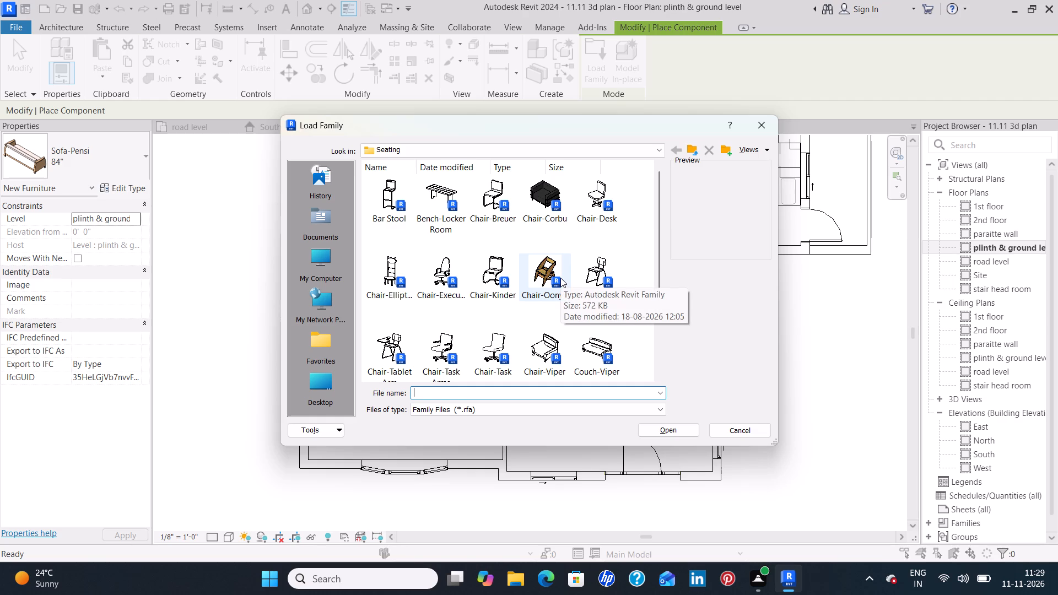
scroll(560, 278, down, 2)
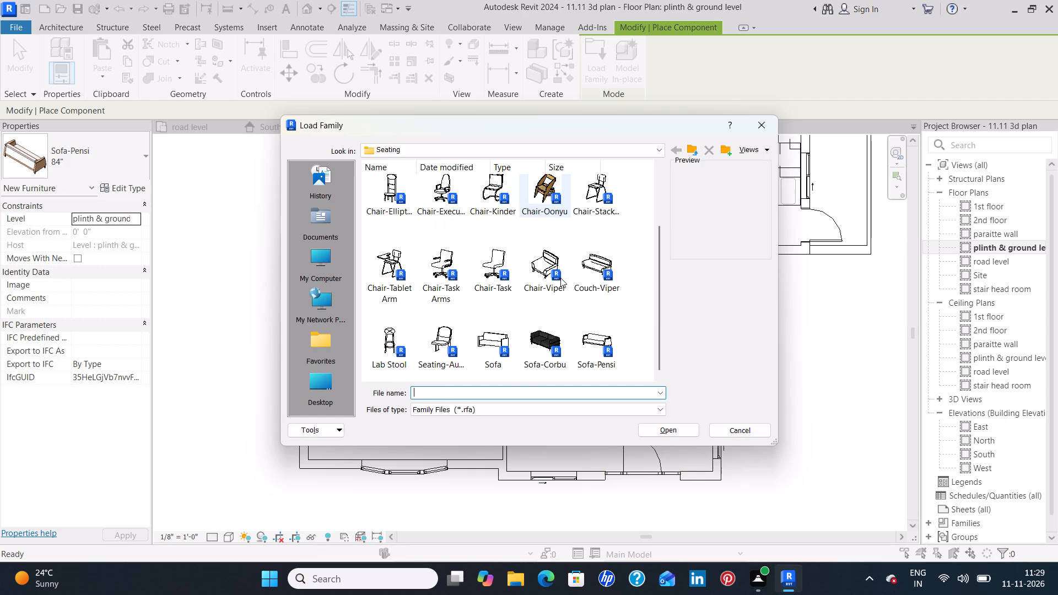
click(693, 152)
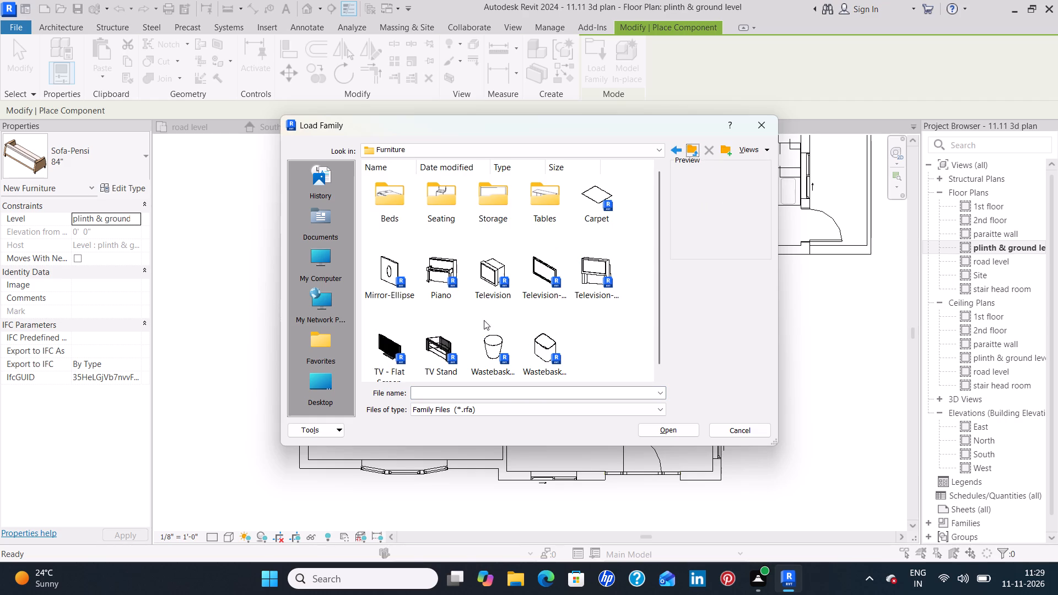
double_click(481, 204)
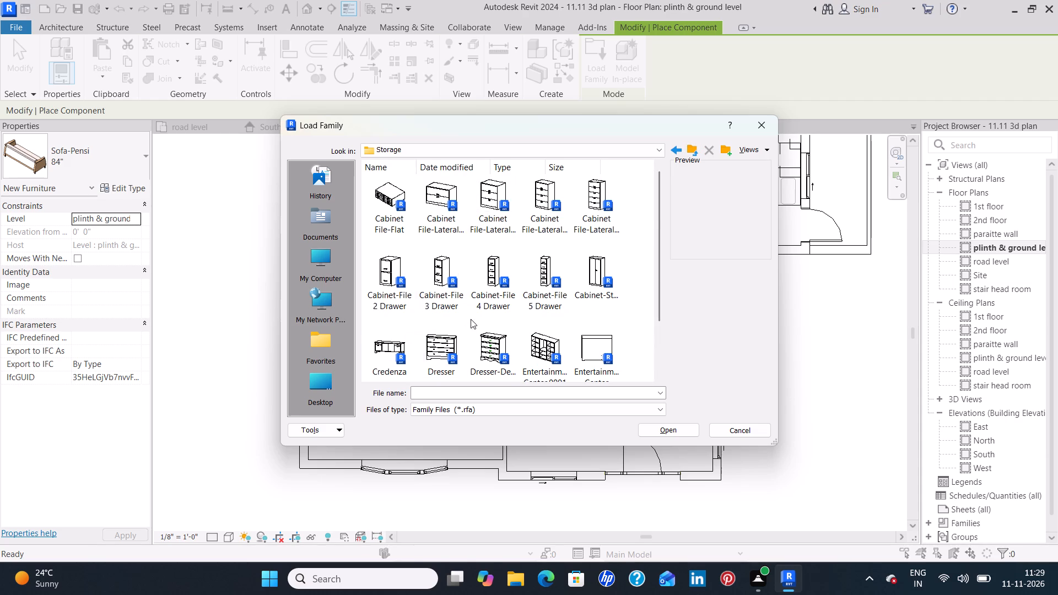
scroll(472, 311, down, 3)
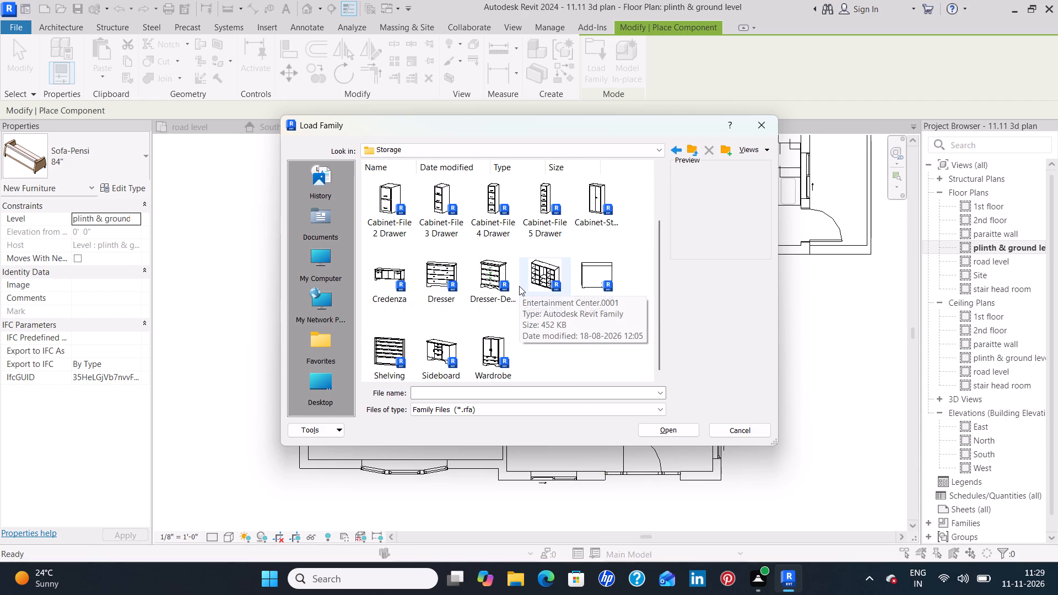
click(519, 286)
click(670, 429)
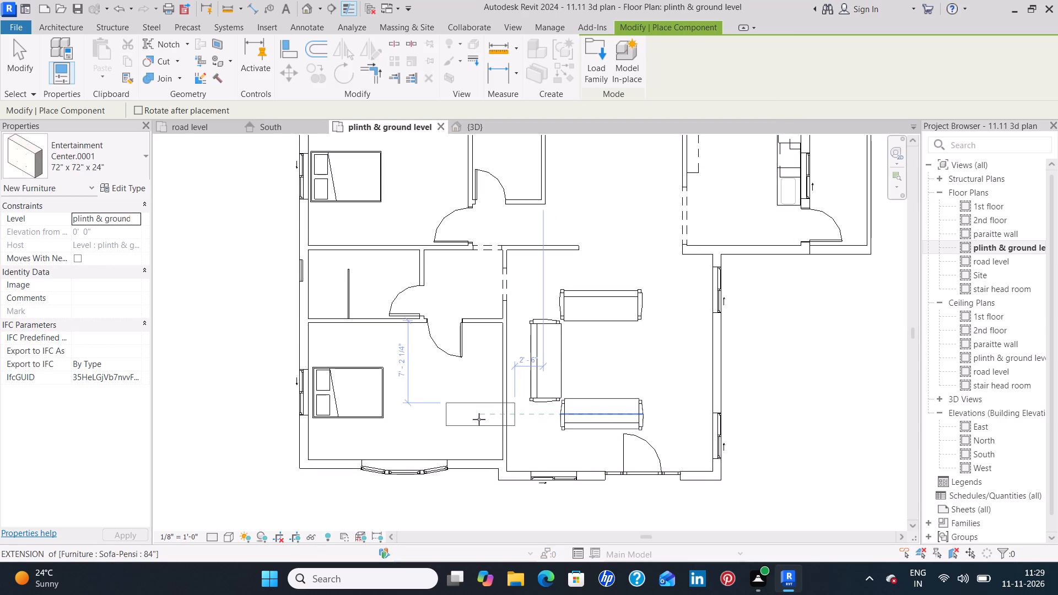
middle_drag(541, 282, 539, 307)
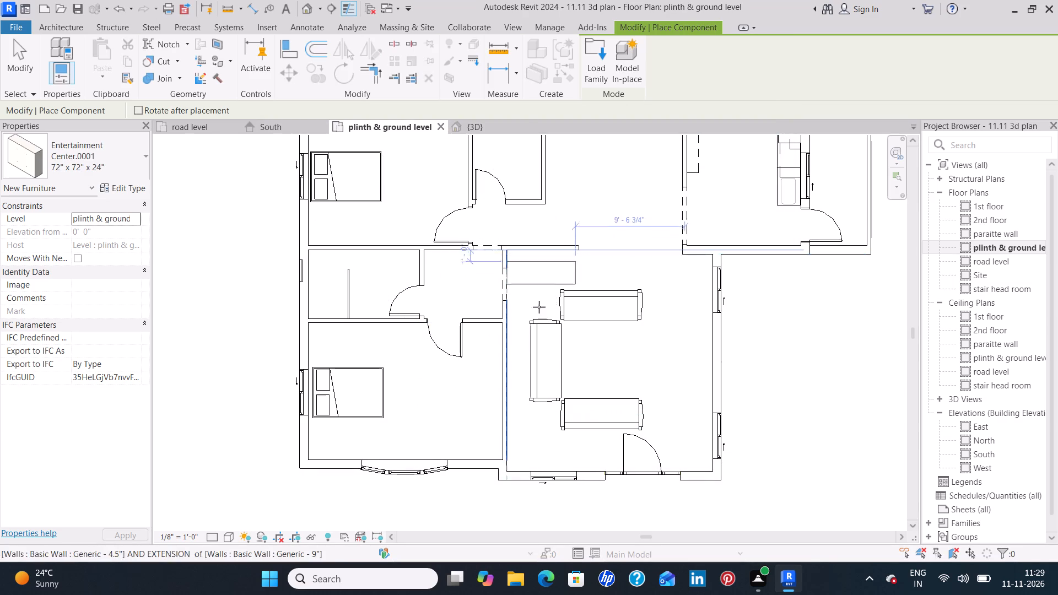
Place the 72" x 72" x 24" Entertainment Center.0001, rotated lengthwise, in the upper bedroom's corner between the outer wall and right-hand partition.
middle_drag(539, 307, 530, 473)
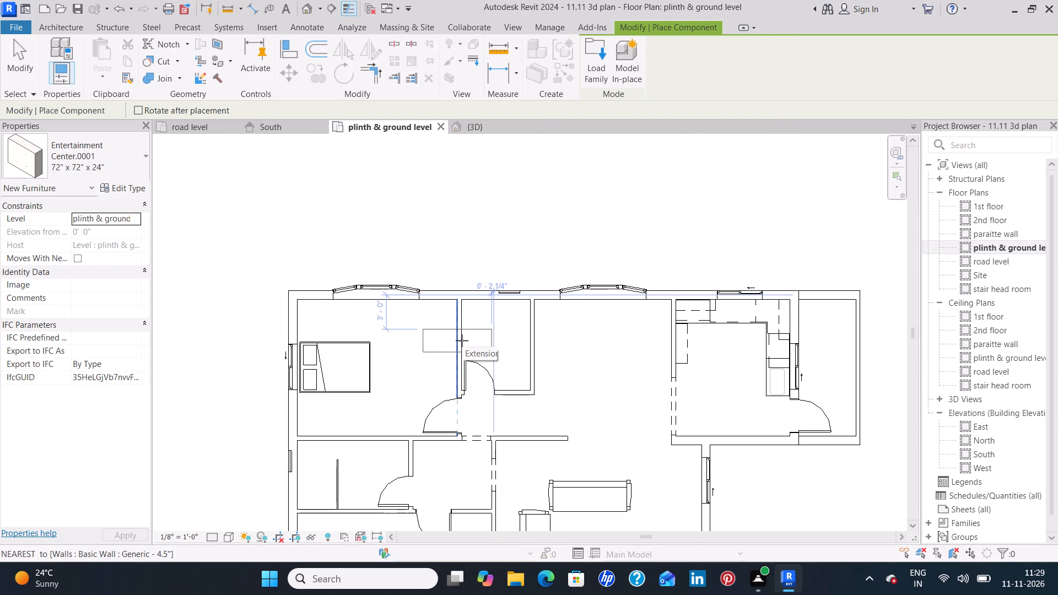
key(space)
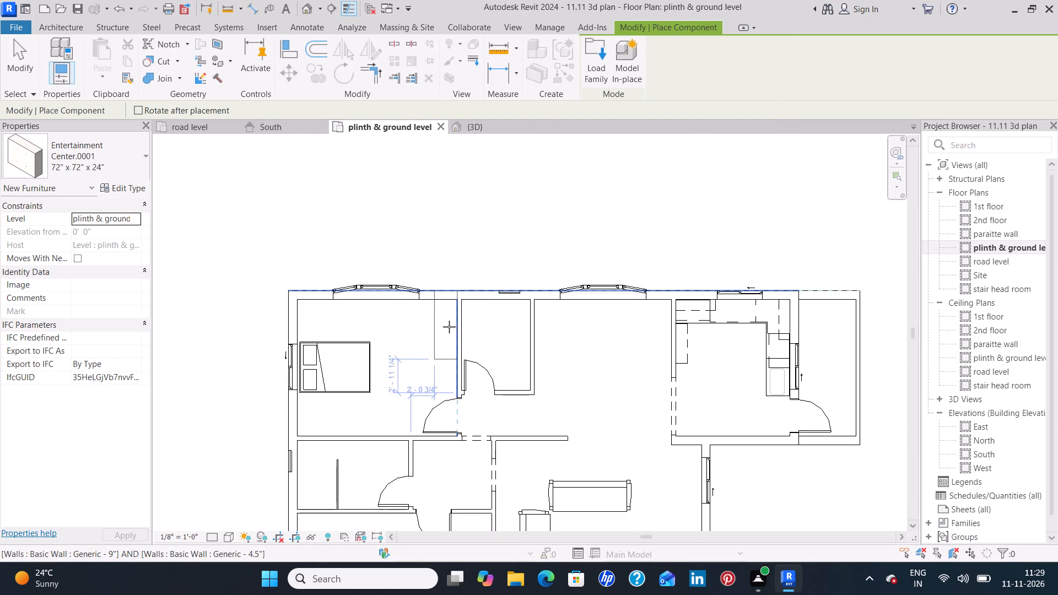
click(449, 330)
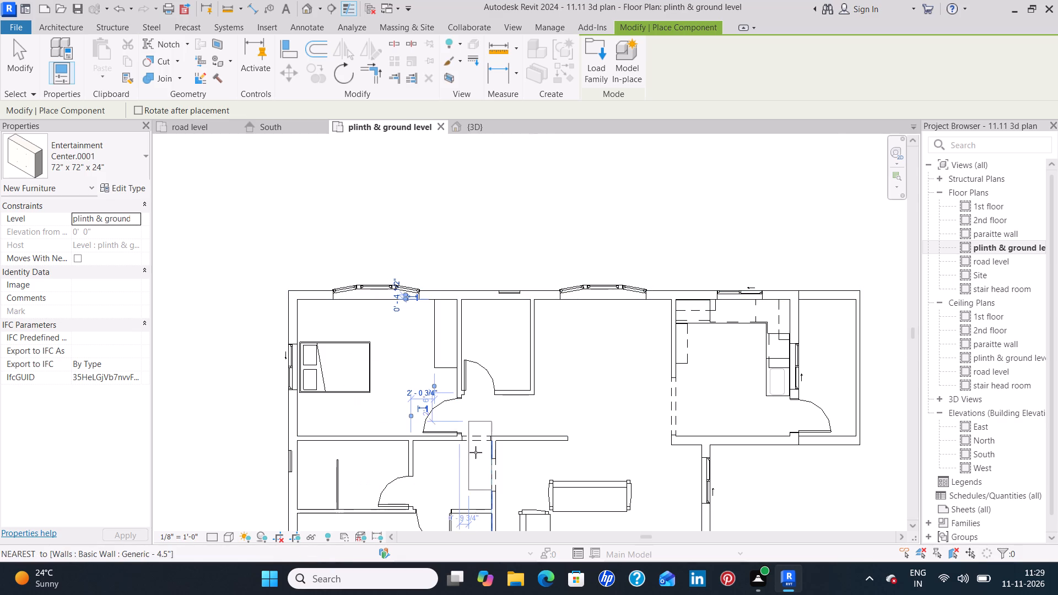
Place a rotated 96" x 84" x 30" Entertainment Center.0001 in the lower bedroom's bottom corner against the living room partition, and end placement.
middle_drag(474, 450, 485, 378)
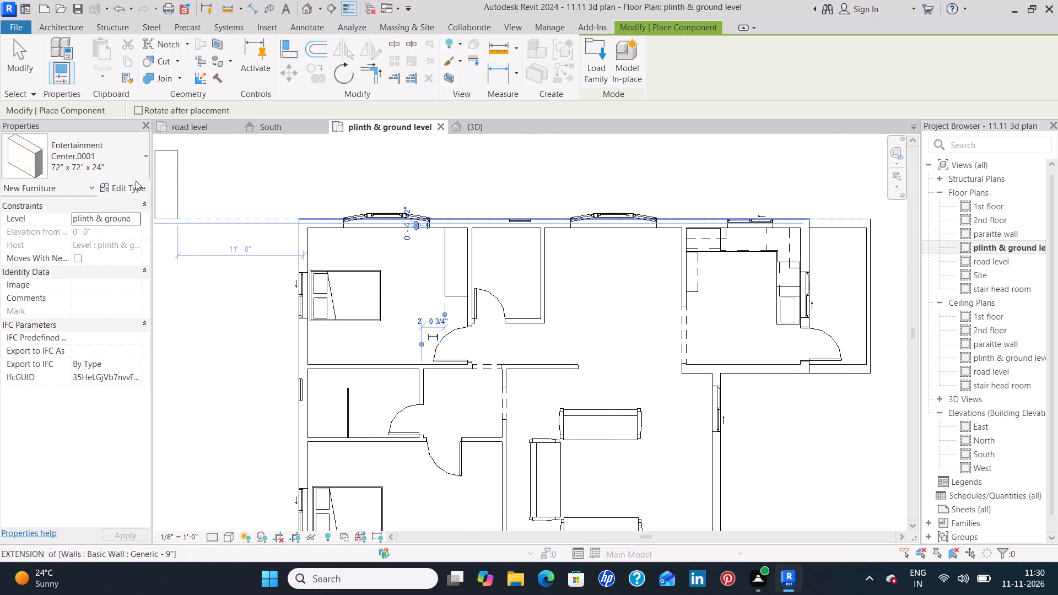
click(145, 157)
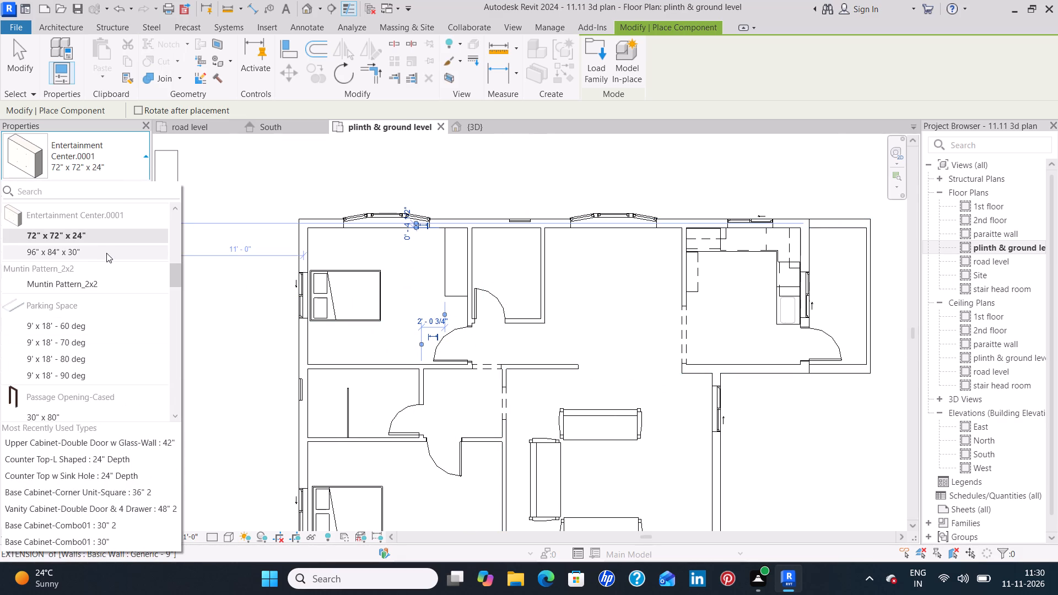
click(106, 253)
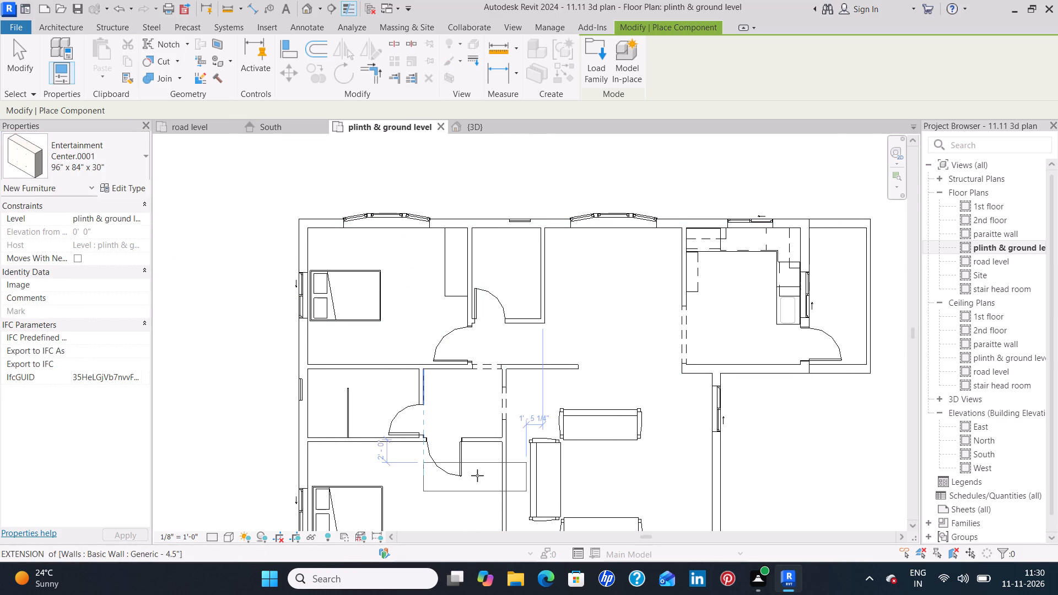
middle_drag(478, 475, 483, 288)
key(space)
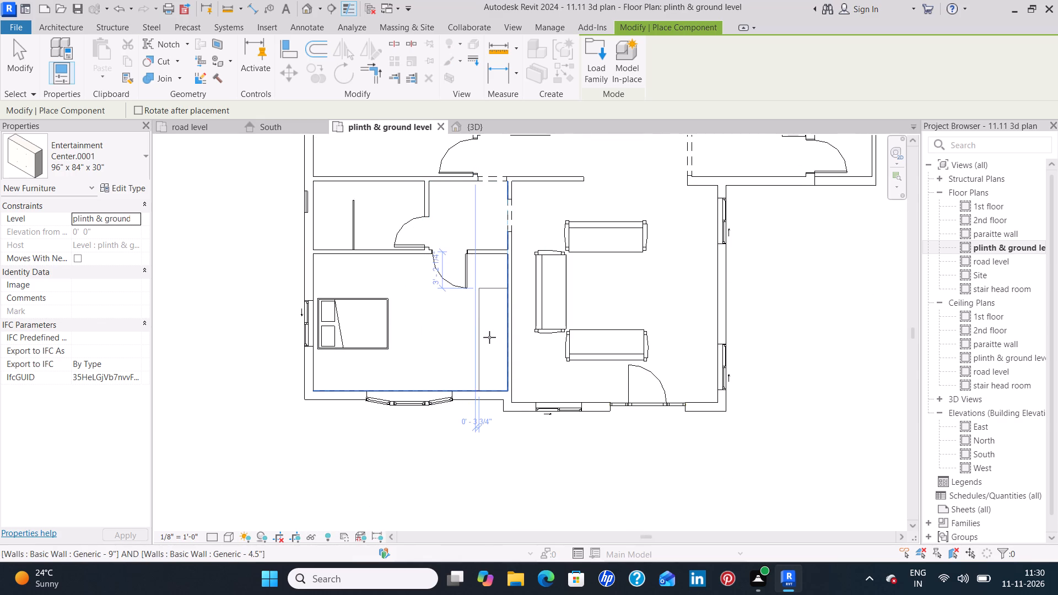
click(489, 337)
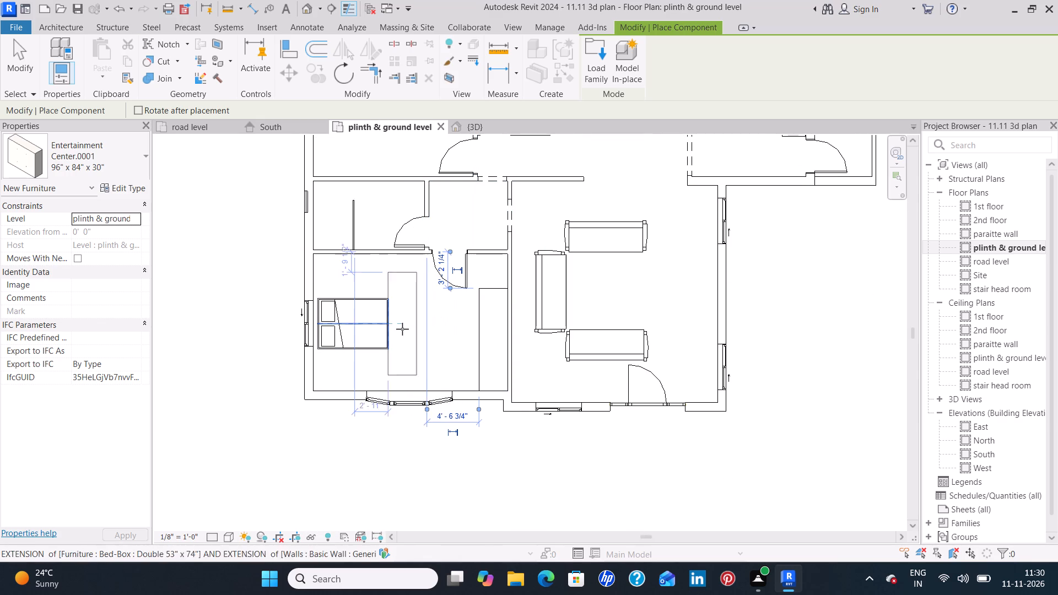
key(Escape)
key(Escape)
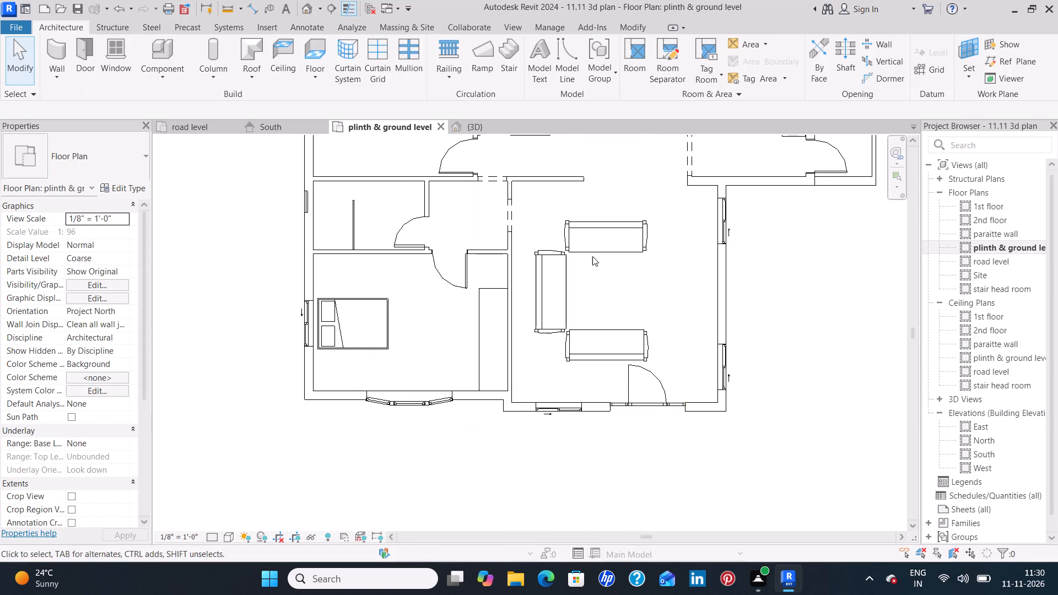
Compare the furnished plan with the reference image, examining its dining and living rooms, entrance steps, play area and garden seating.
scroll(621, 249, down, 4)
middle_drag(703, 273, 628, 351)
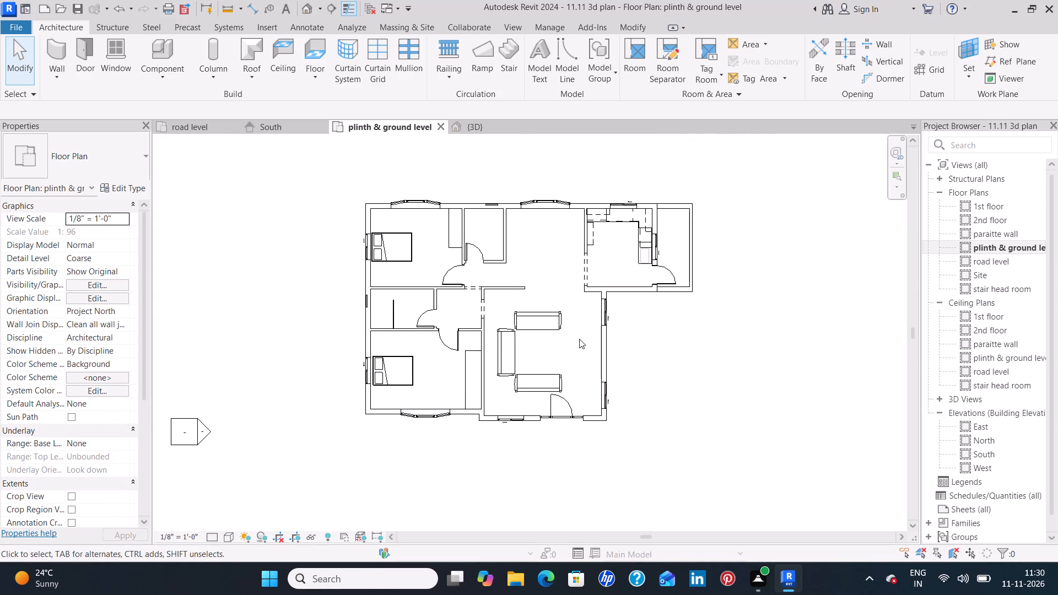
scroll(590, 307, up, 8)
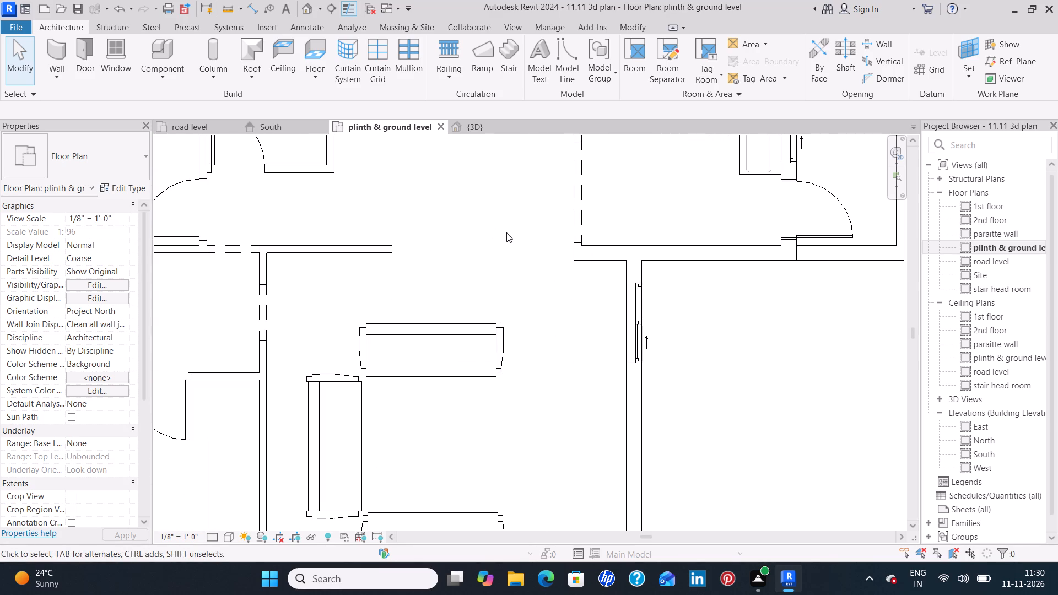
middle_drag(520, 242, 387, 155)
scroll(384, 156, down, 10)
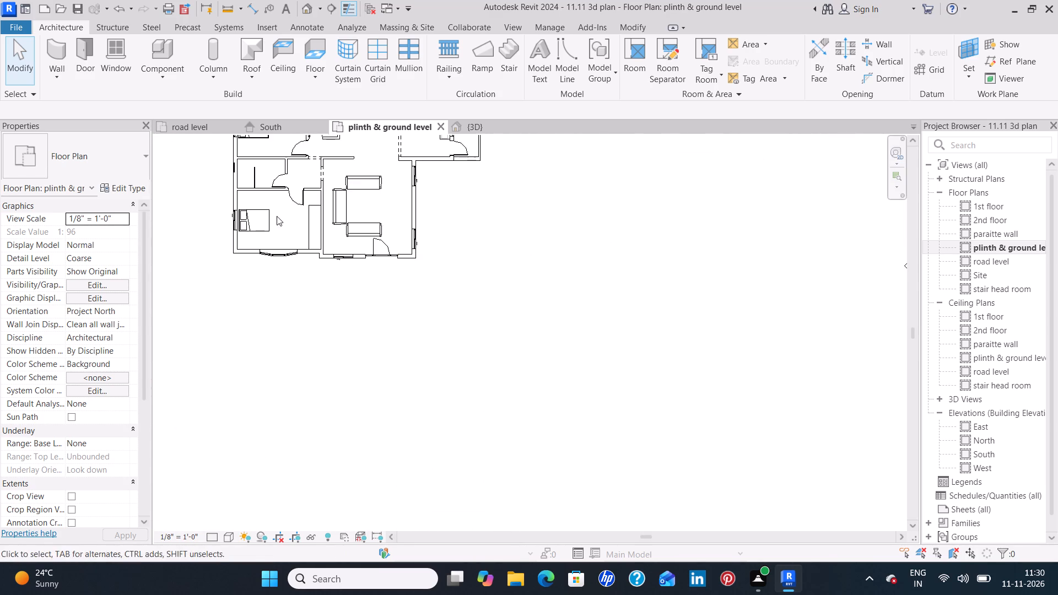
middle_drag(271, 217, 855, 297)
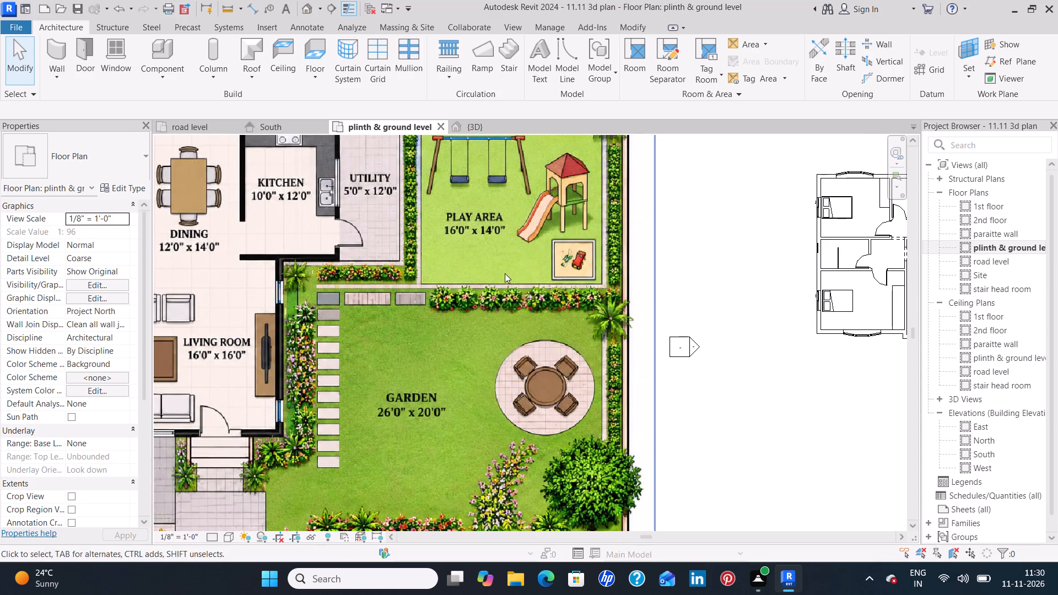
middle_drag(510, 264, 514, 303)
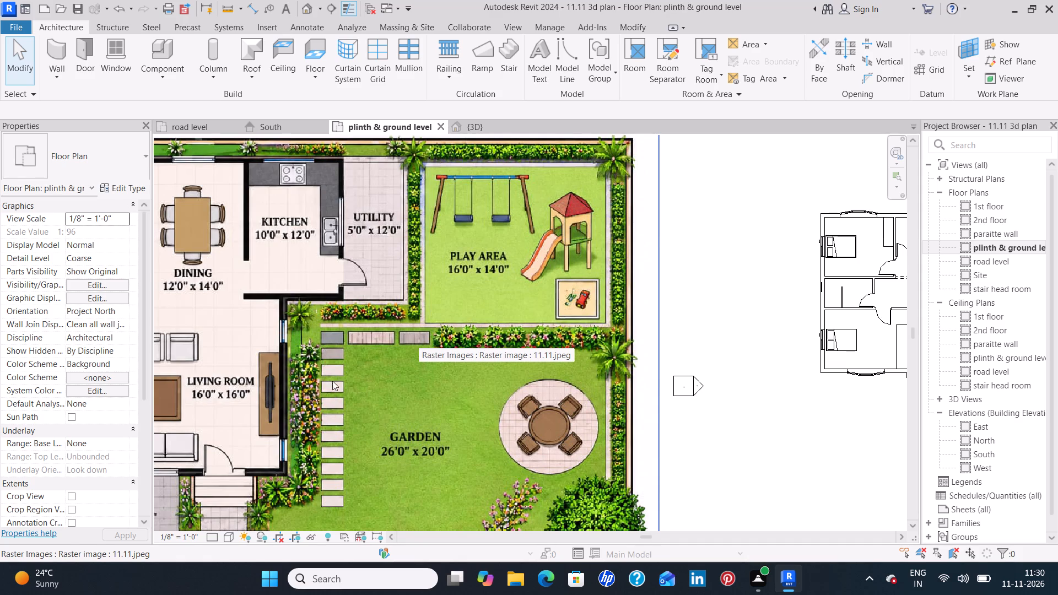
middle_drag(333, 375, 433, 269)
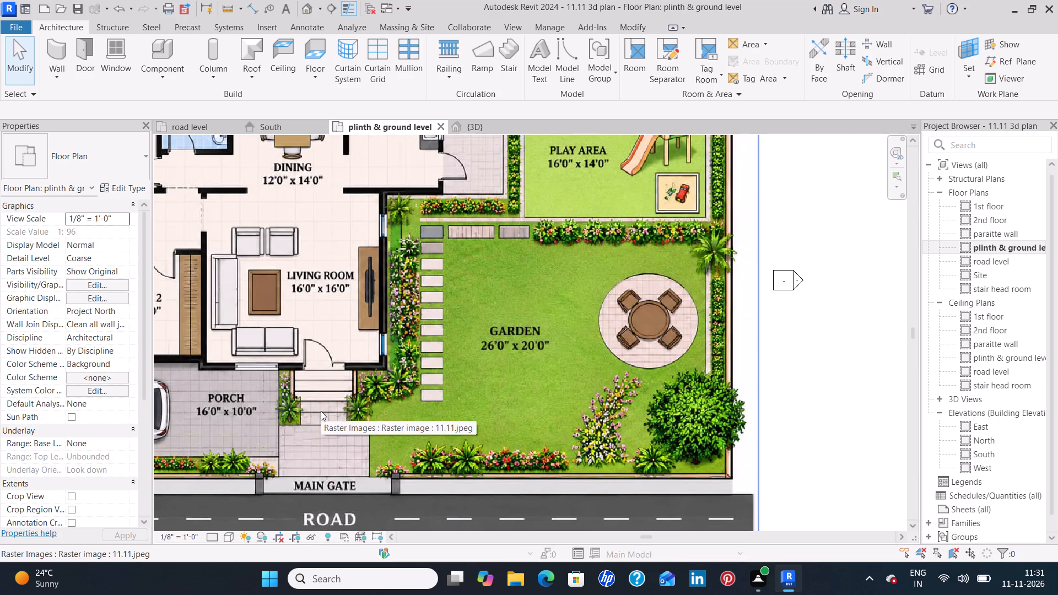
scroll(321, 411, up, 4)
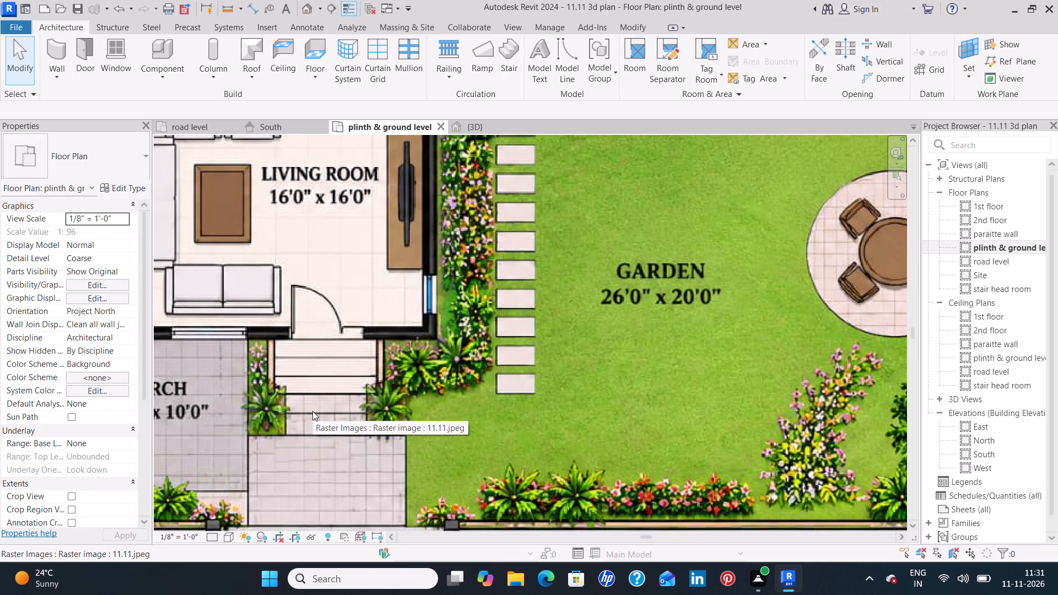
scroll(291, 419, down, 3)
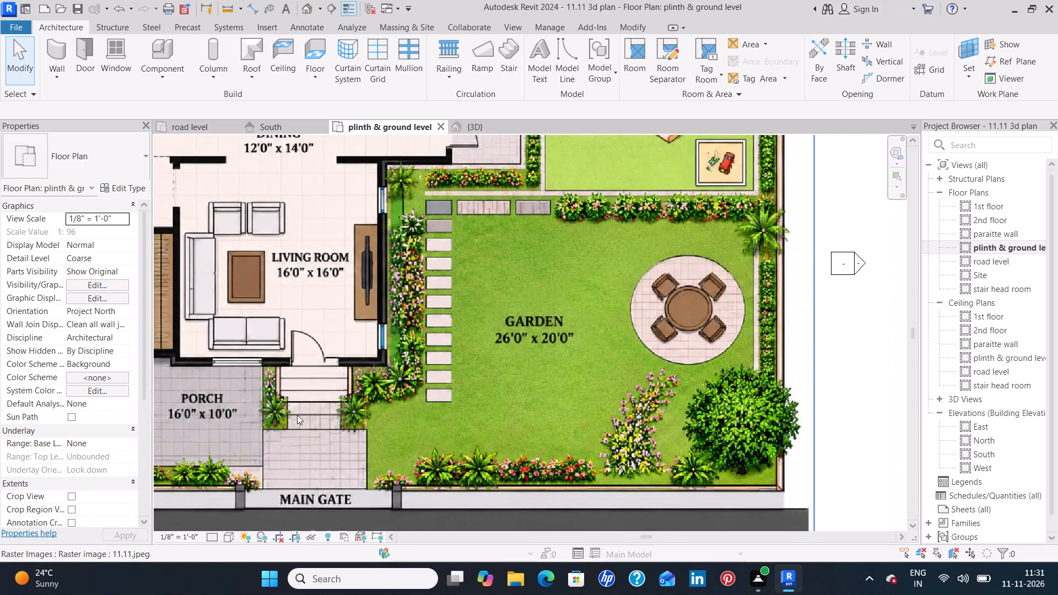
scroll(316, 405, down, 1)
middle_drag(720, 374, 632, 376)
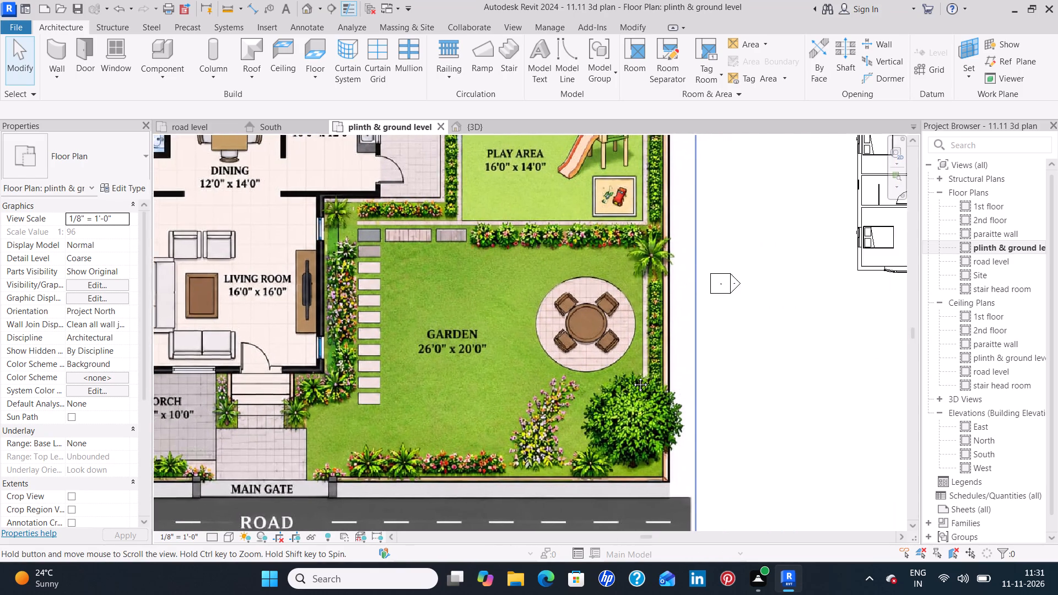
middle_drag(632, 376, 508, 376)
scroll(439, 337, up, 4)
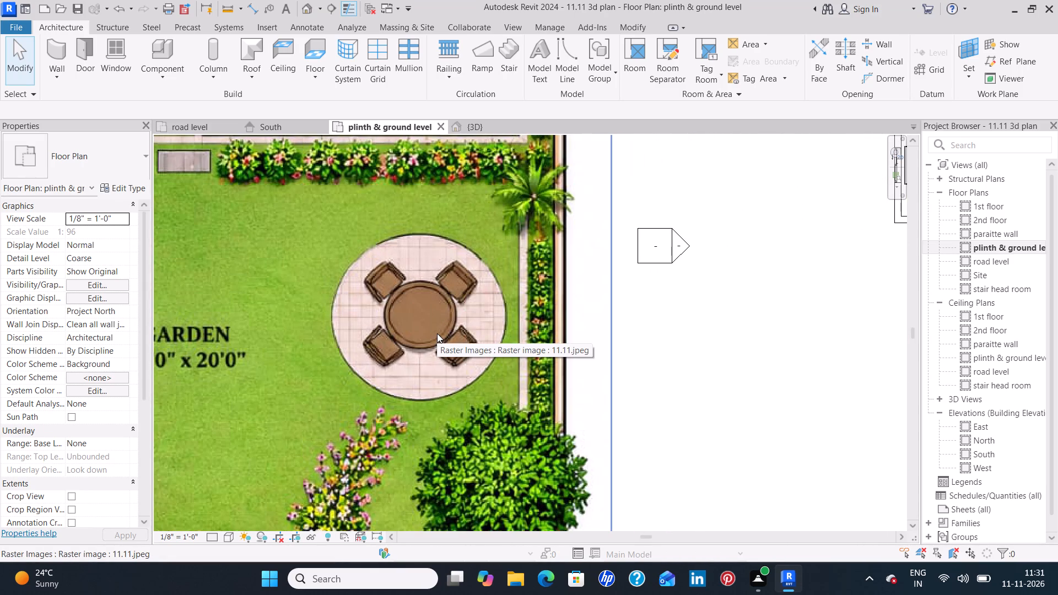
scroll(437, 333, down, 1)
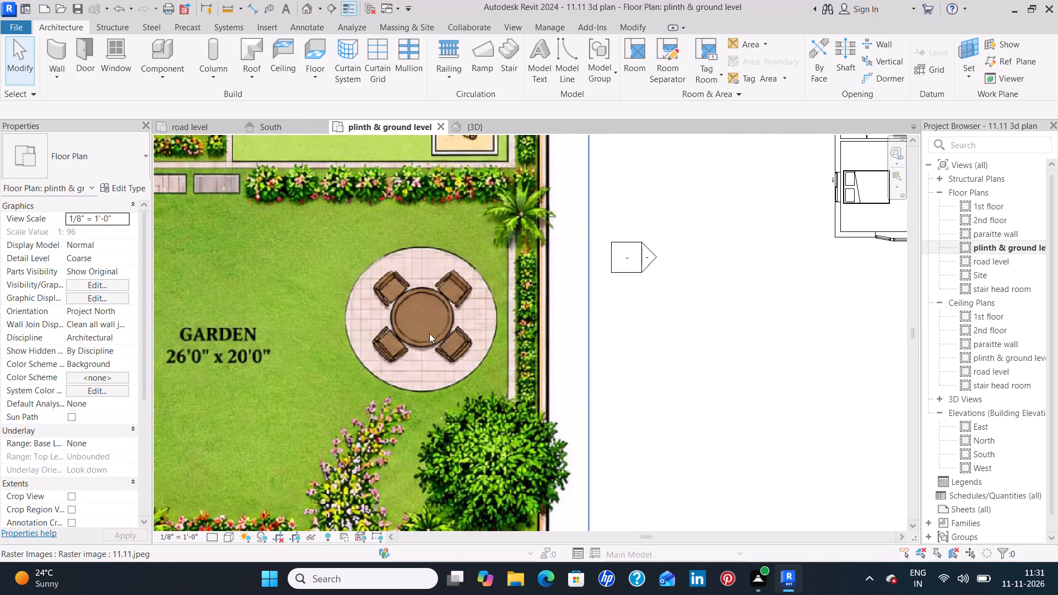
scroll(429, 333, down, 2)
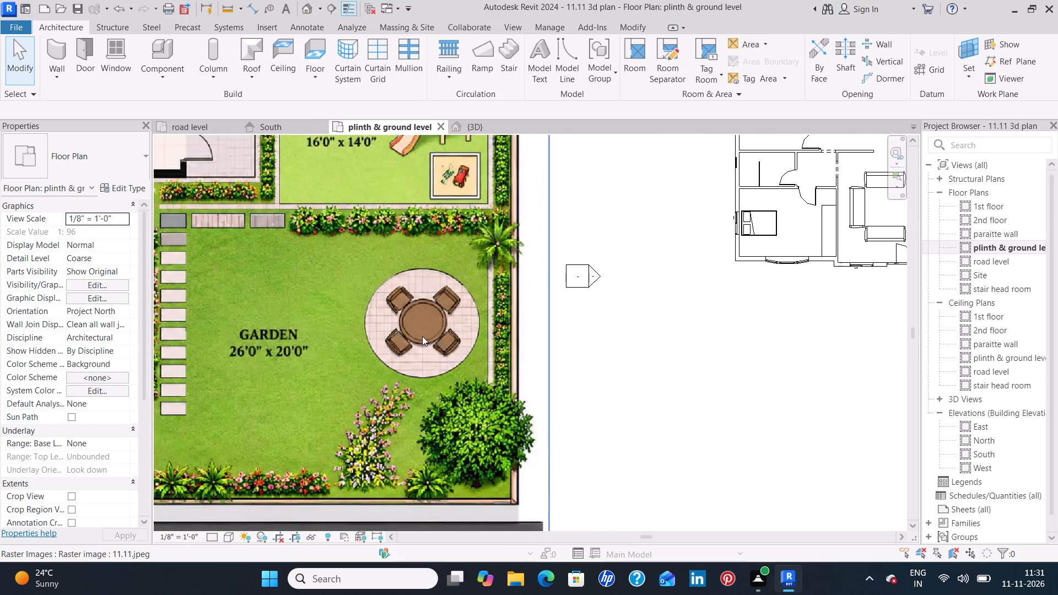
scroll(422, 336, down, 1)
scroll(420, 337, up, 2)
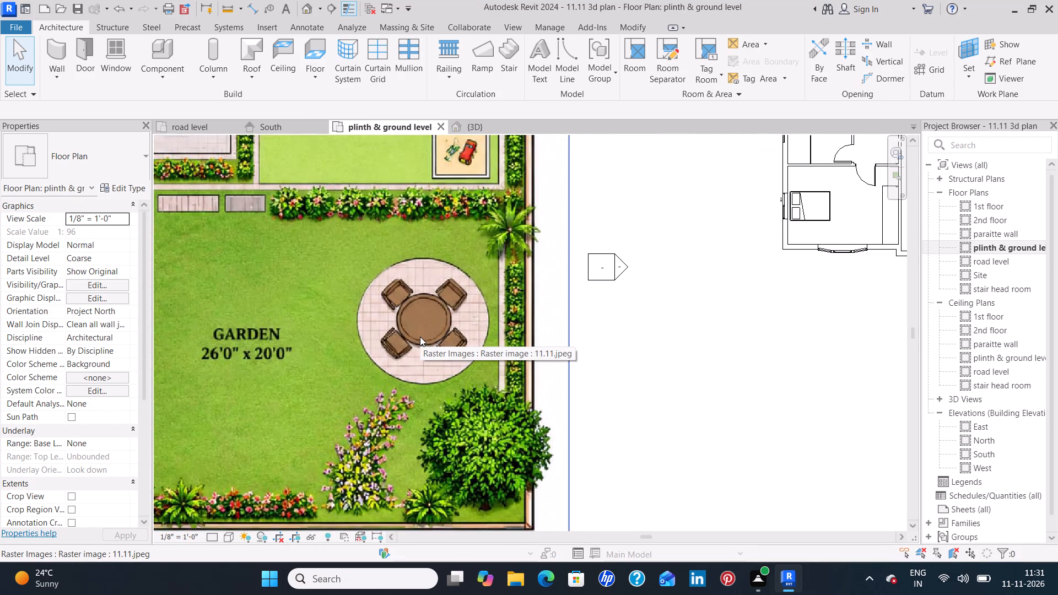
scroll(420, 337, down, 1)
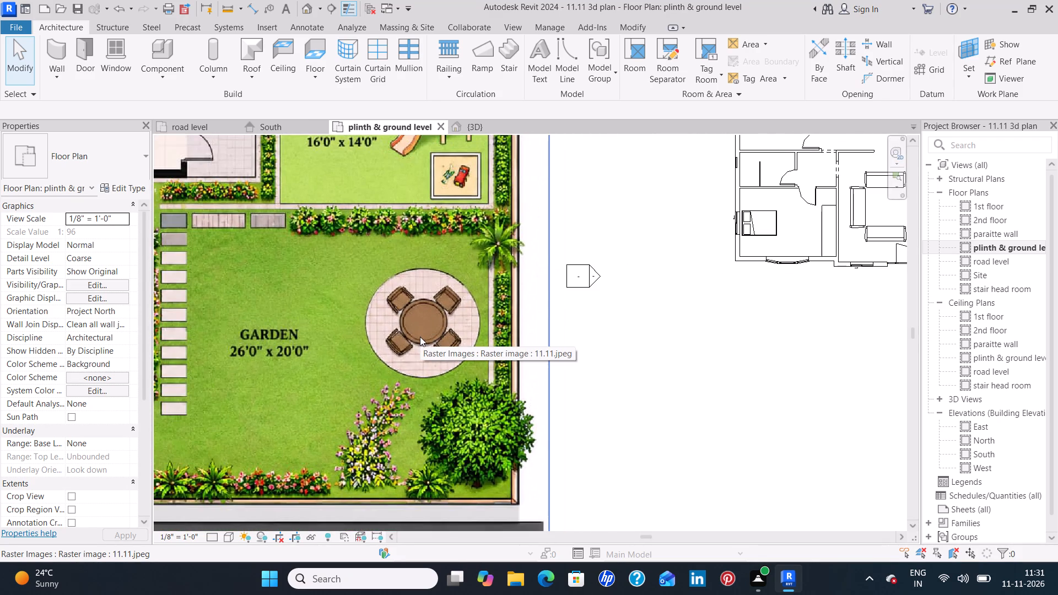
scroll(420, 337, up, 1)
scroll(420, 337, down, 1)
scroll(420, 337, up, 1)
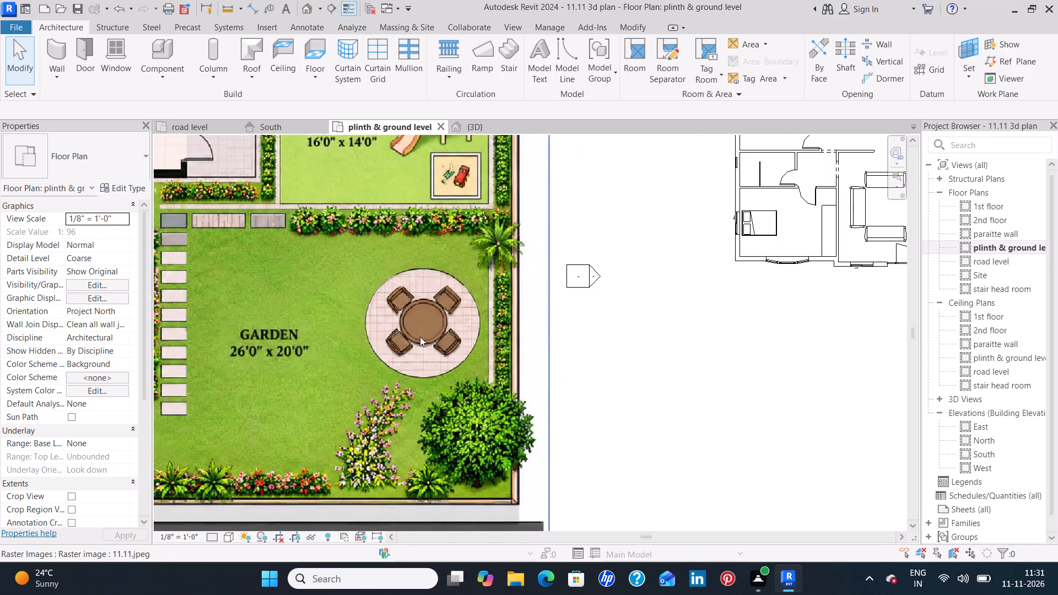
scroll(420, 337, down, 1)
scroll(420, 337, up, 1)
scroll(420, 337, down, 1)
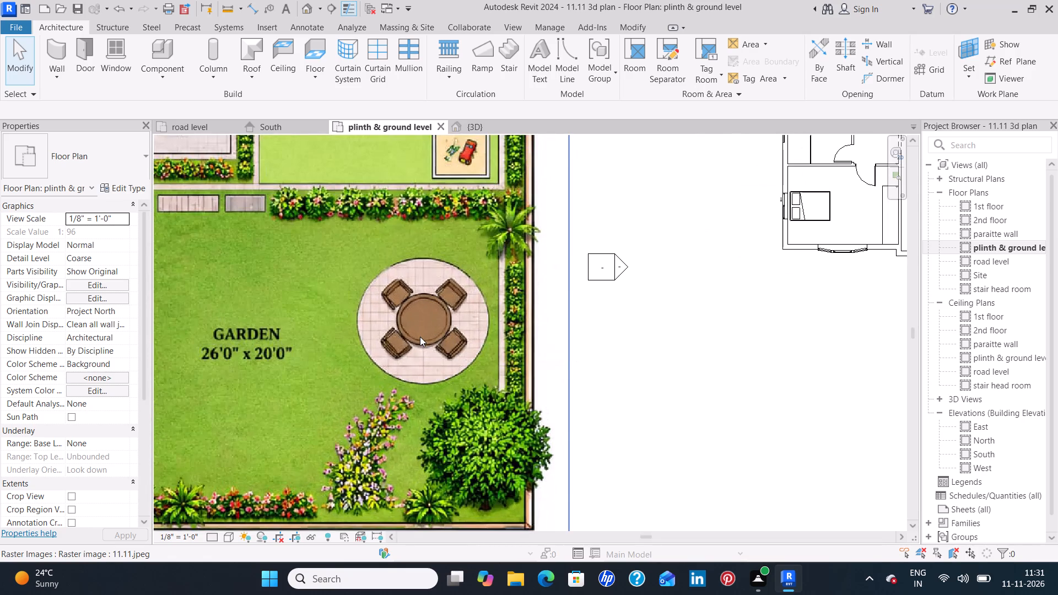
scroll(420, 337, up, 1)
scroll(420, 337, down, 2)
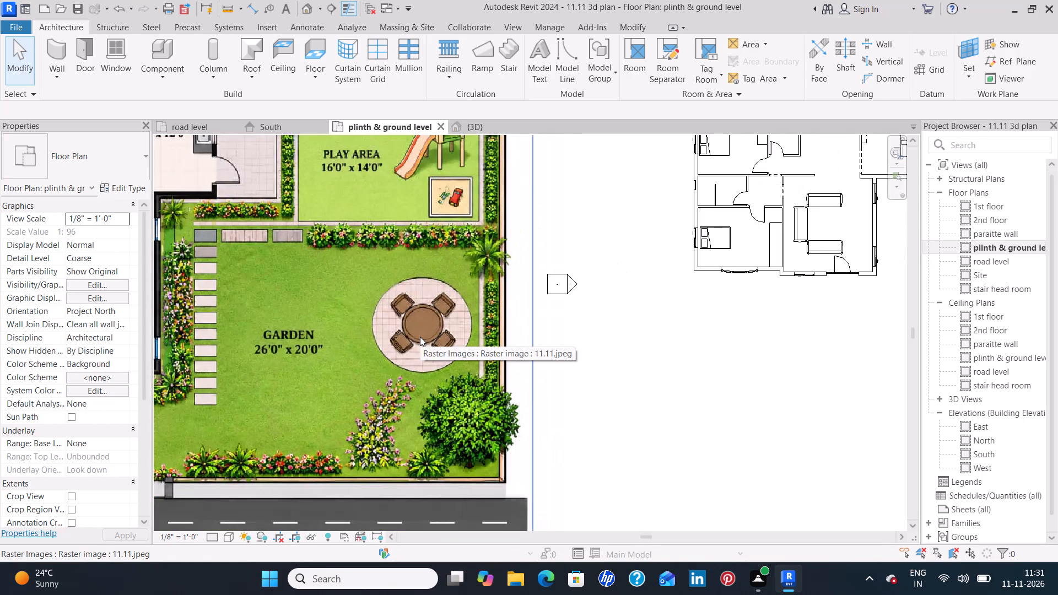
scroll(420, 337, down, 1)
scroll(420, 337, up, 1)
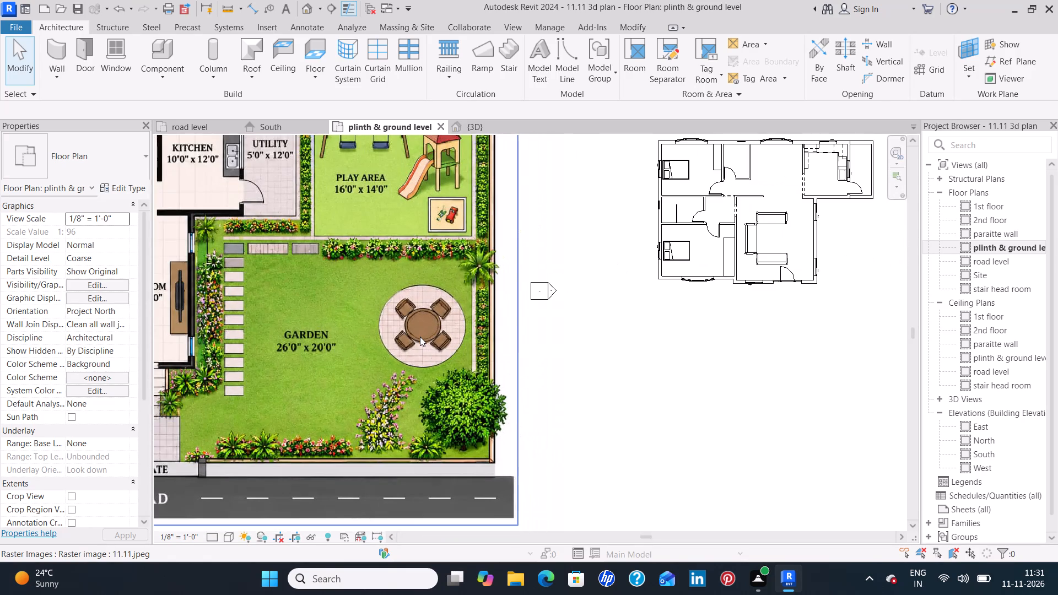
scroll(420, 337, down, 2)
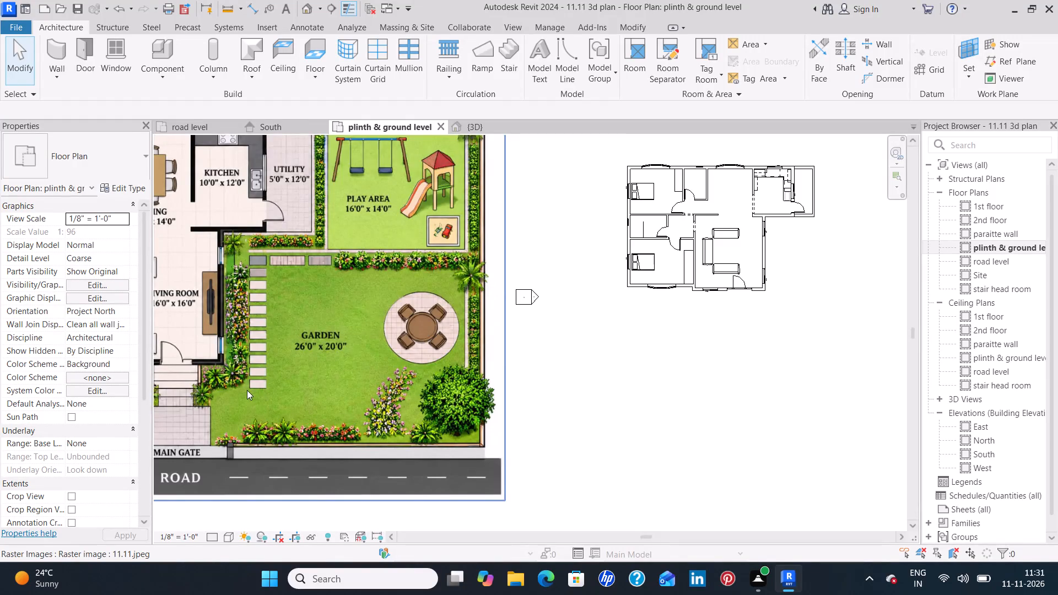
Examine the reference image's porch, main gate, bedroom 2 and living room layout, and return to the furnished plan.
middle_drag(262, 386, 422, 336)
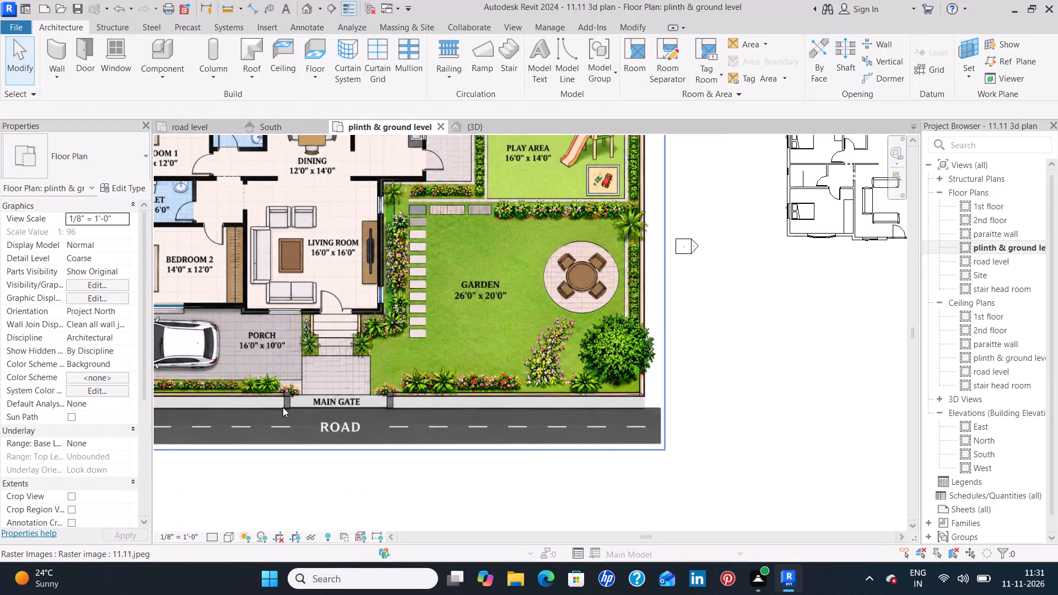
scroll(283, 407, up, 2)
scroll(289, 402, down, 3)
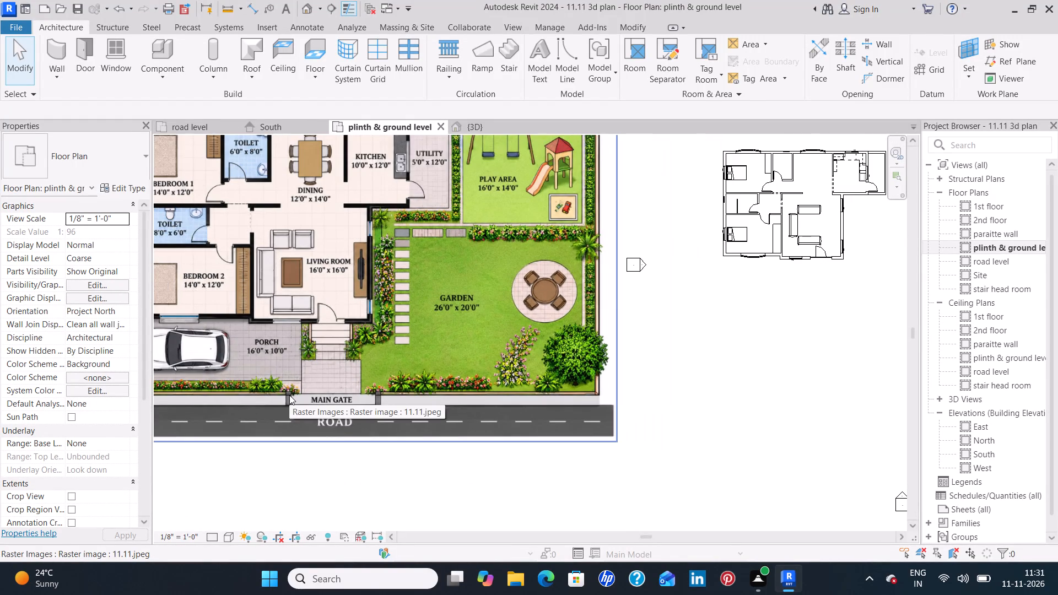
scroll(289, 395, up, 1)
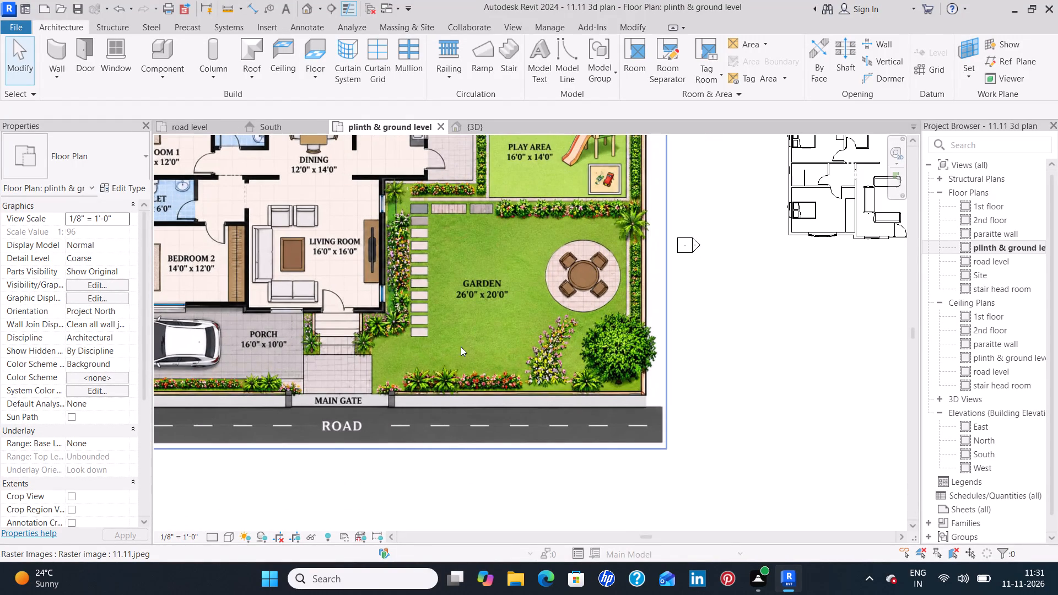
middle_drag(254, 361, 398, 351)
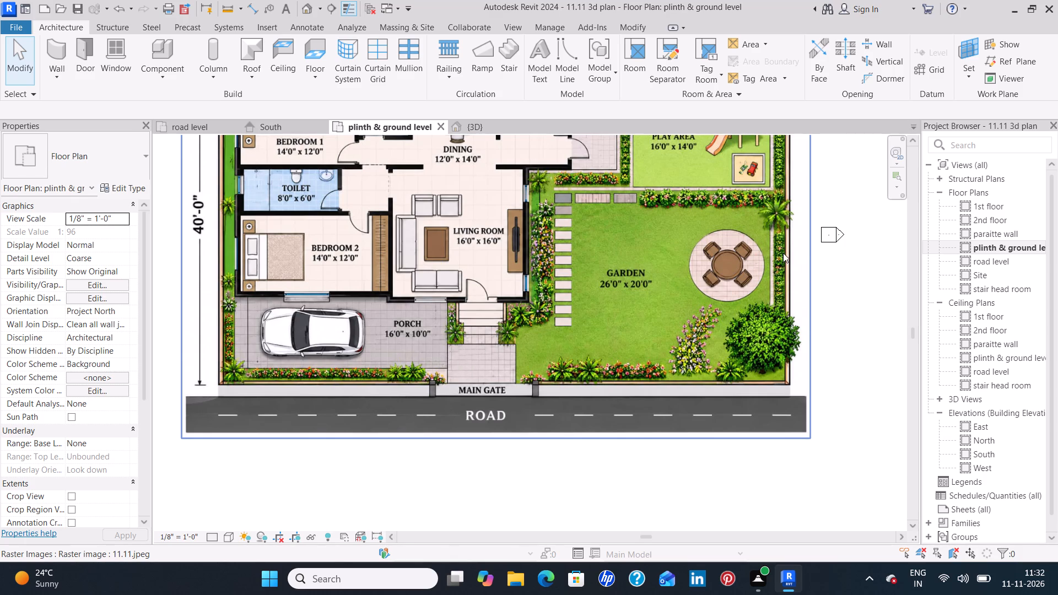
middle_drag(788, 251, 488, 326)
middle_drag(761, 295, 666, 310)
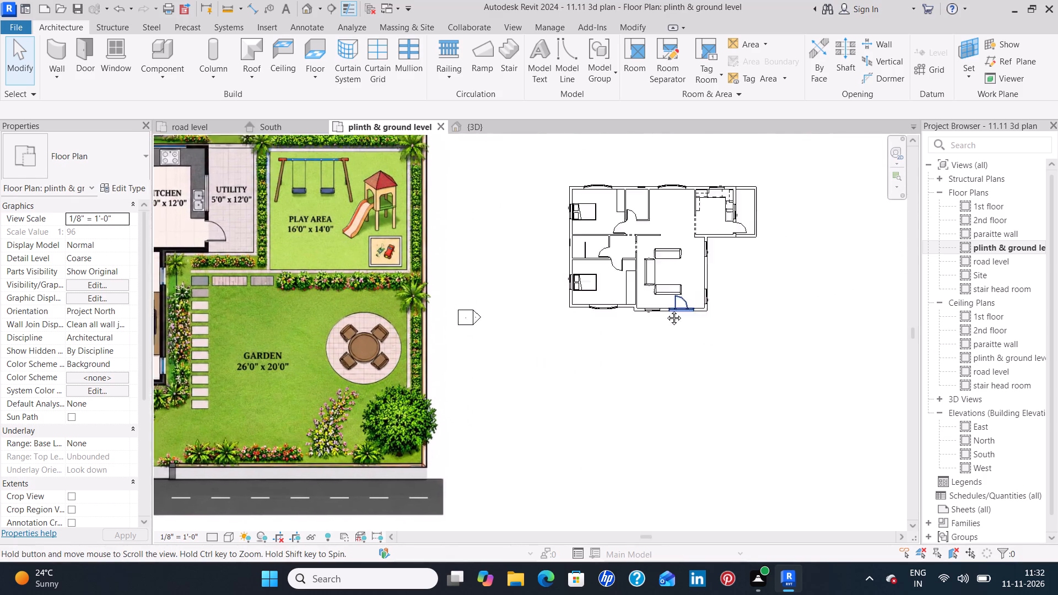
middle_drag(666, 310, 595, 328)
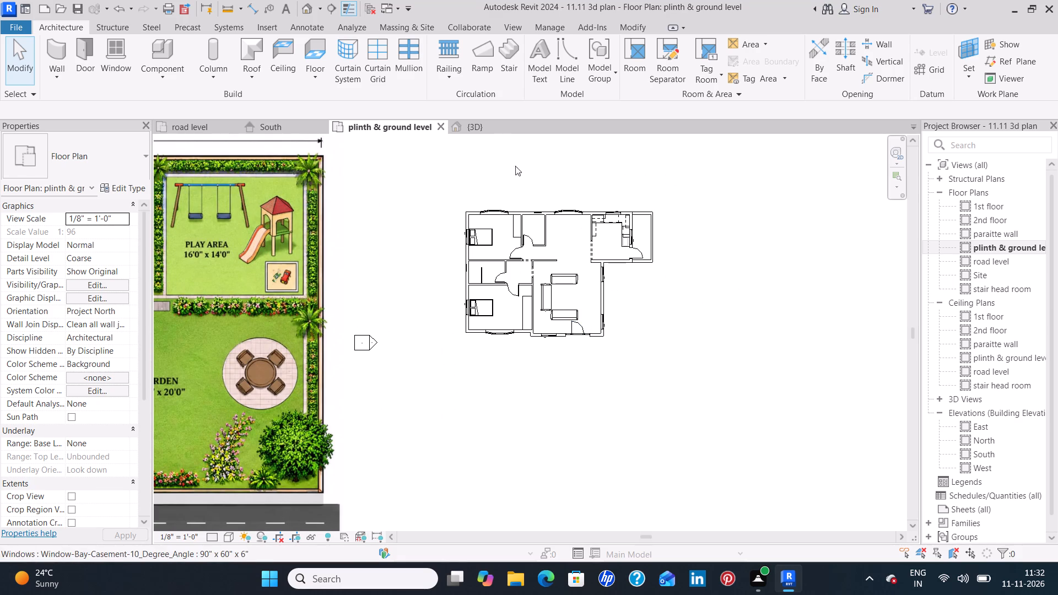
Load the Table-Coffee Rectangular family from the Tables folder of the furniture library for component placement.
click(159, 48)
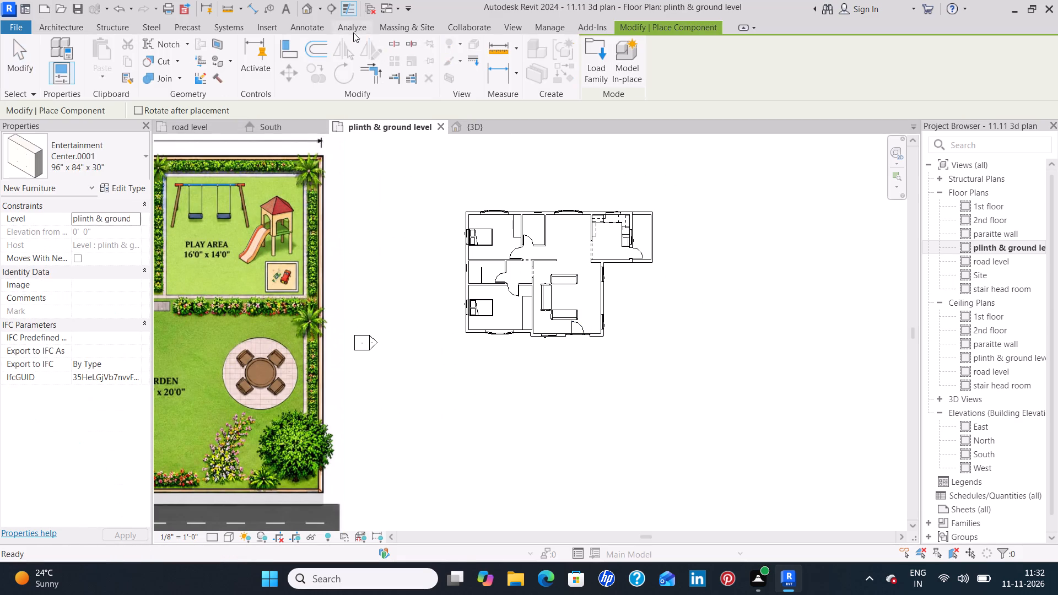
click(592, 64)
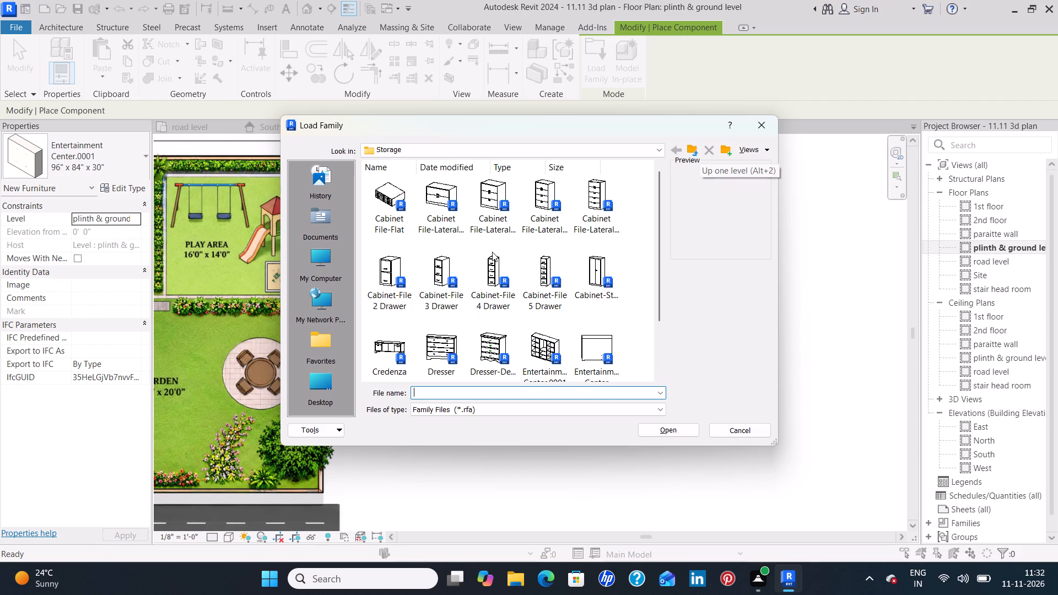
scroll(492, 252, down, 3)
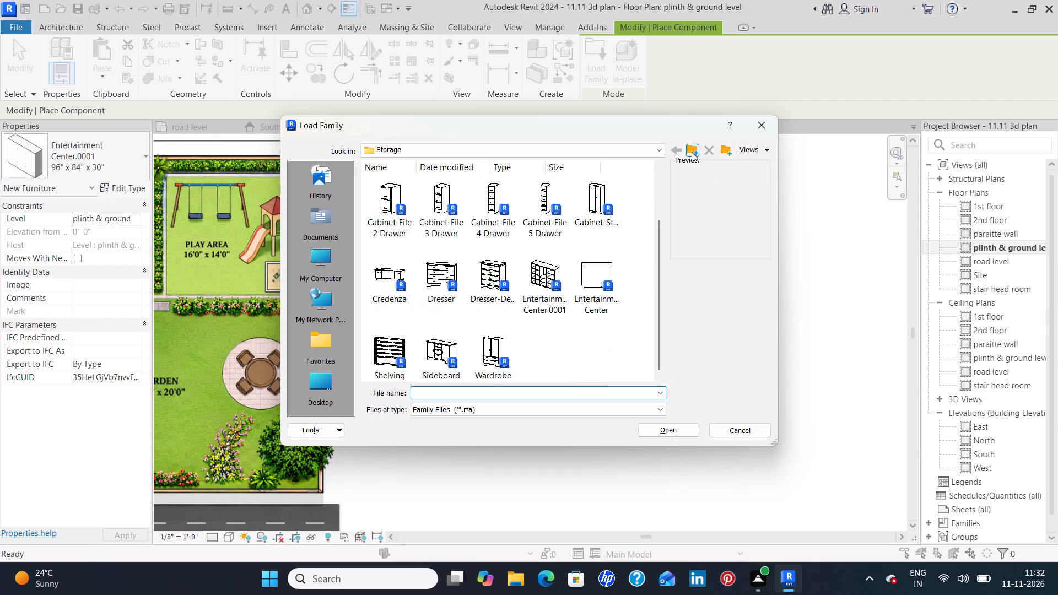
click(692, 152)
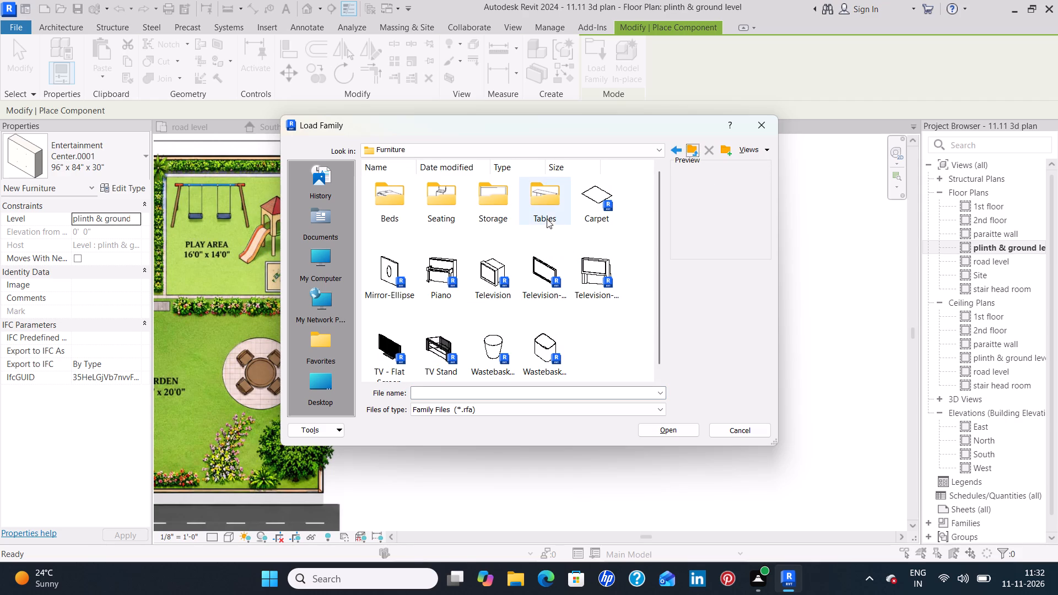
double_click(554, 207)
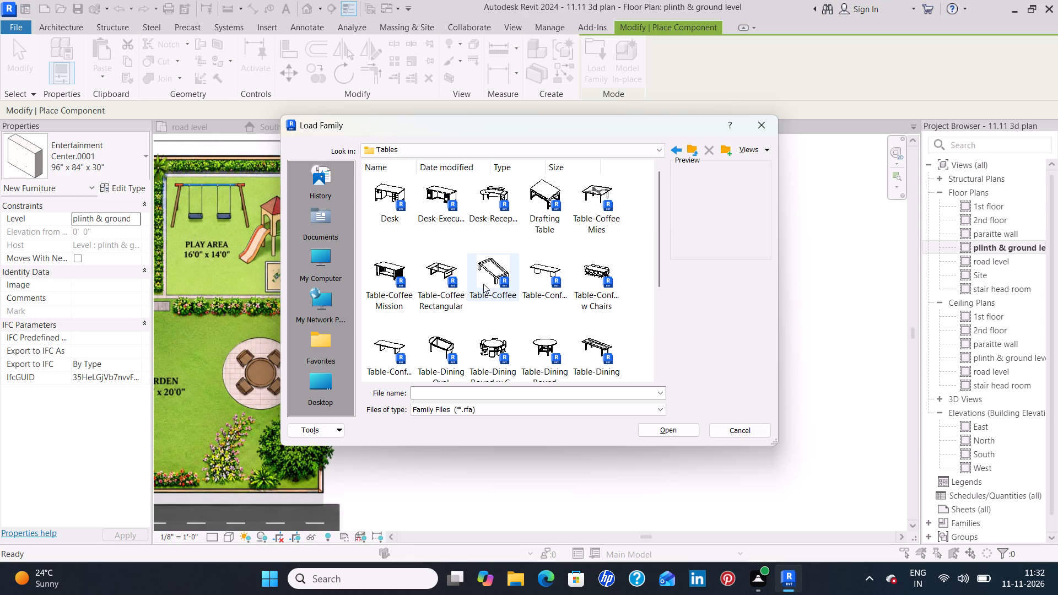
click(449, 271)
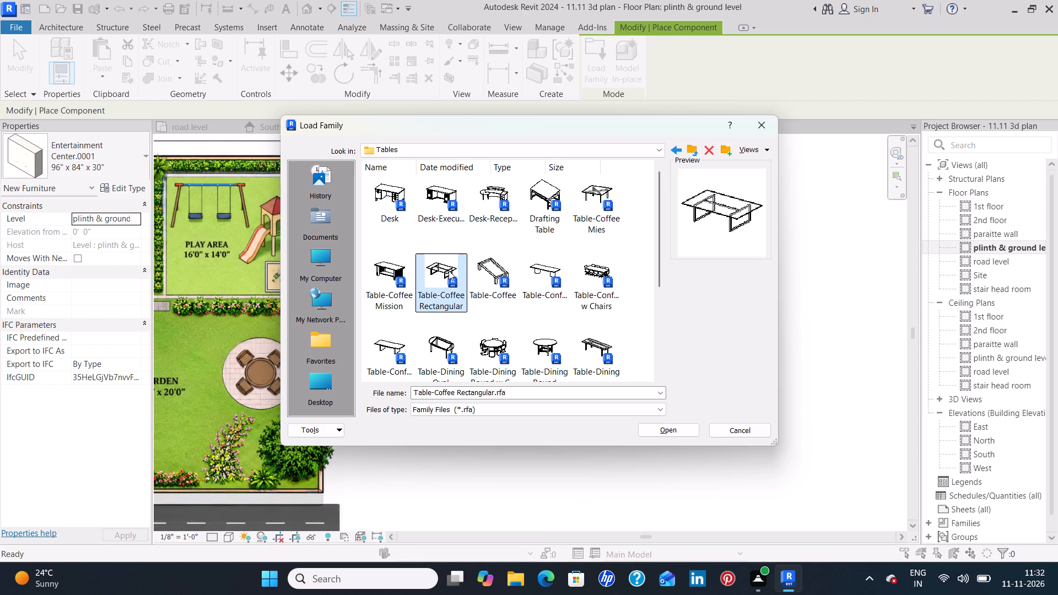
click(663, 426)
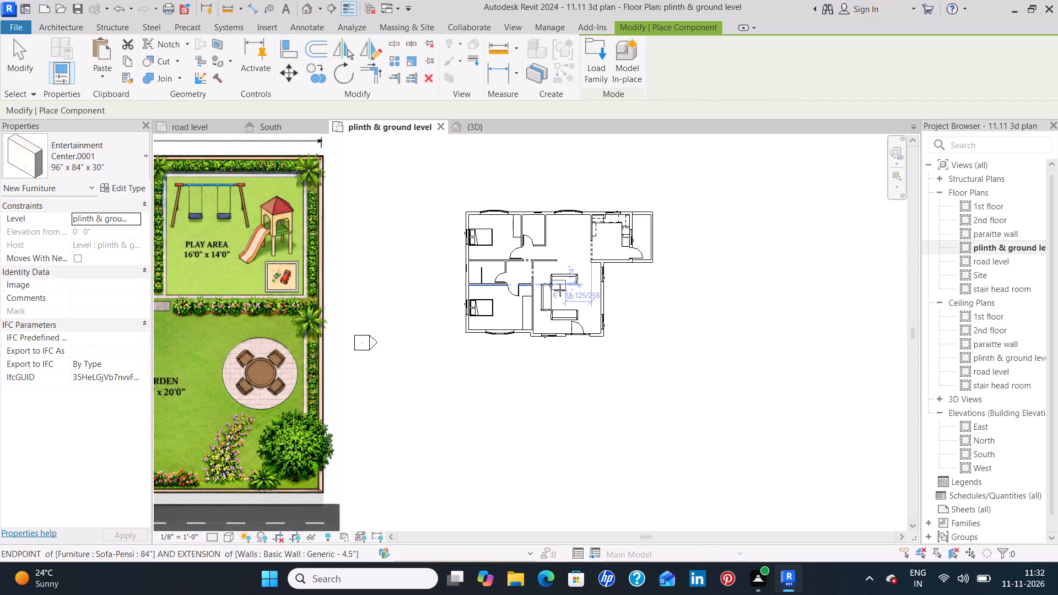
Place a rotated 48" x 24" Table-Coffee Rectangular in the living room, centred between the three sofas, and end placement.
scroll(558, 297, up, 7)
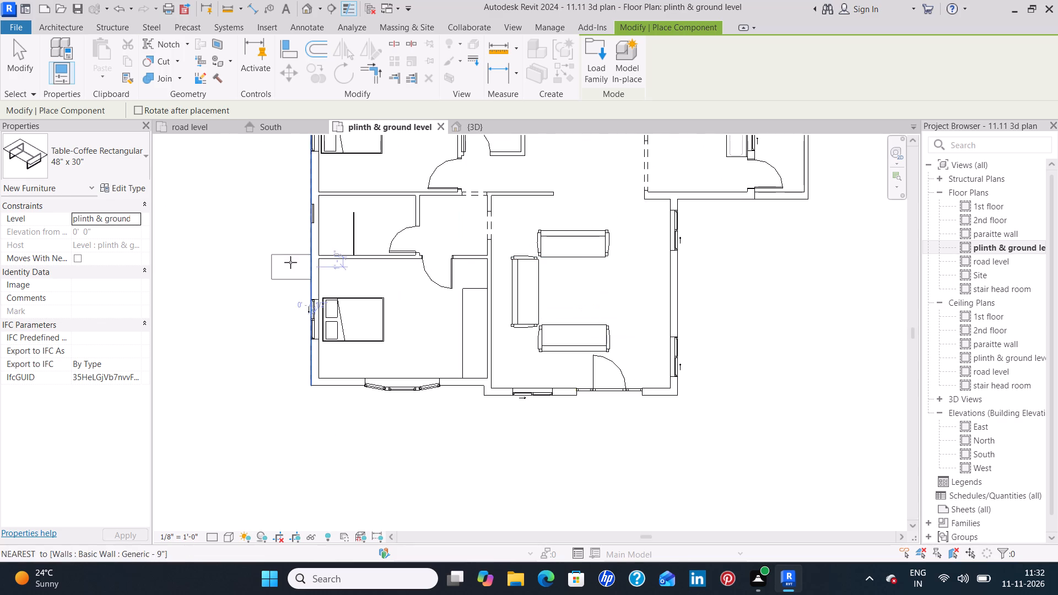
click(120, 171)
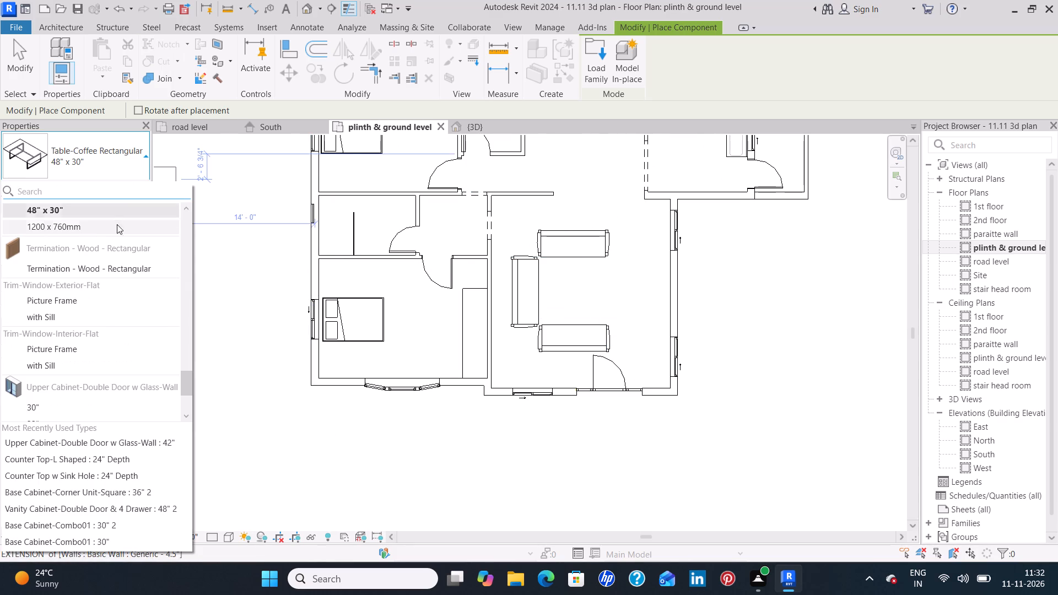
scroll(105, 231, up, 2)
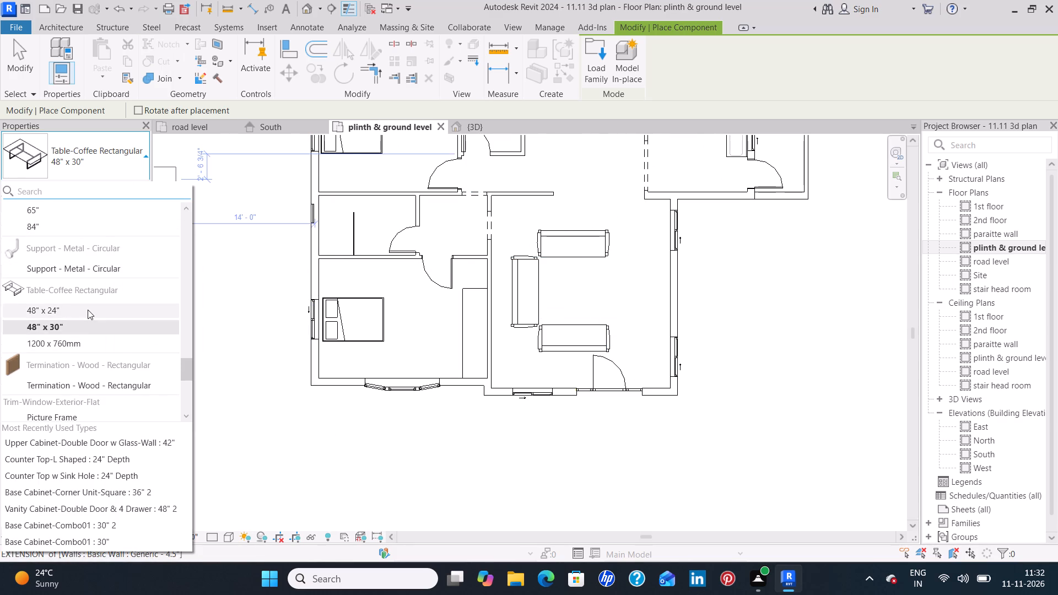
click(88, 310)
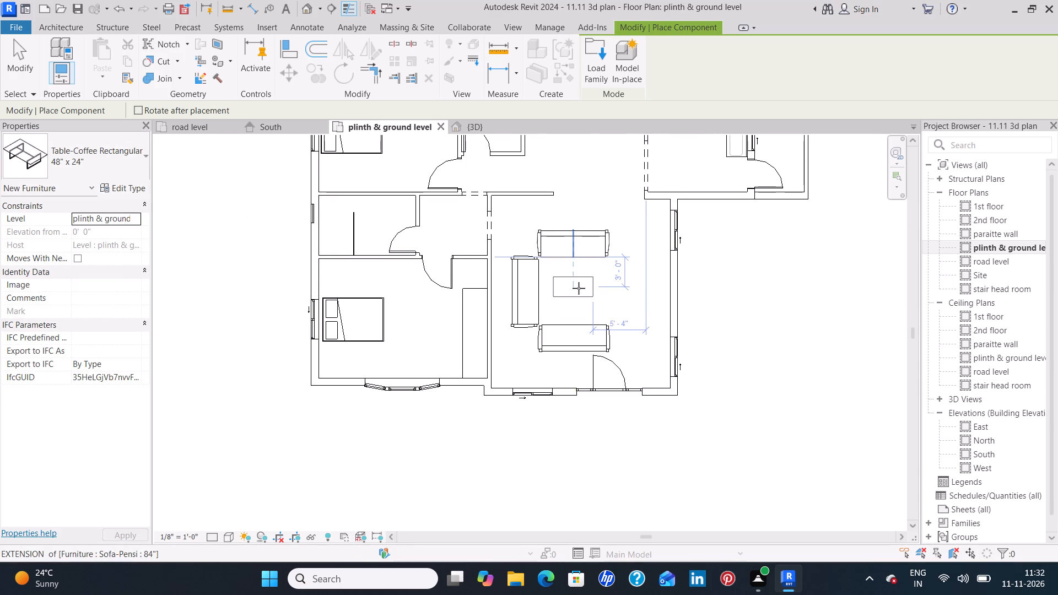
key(space)
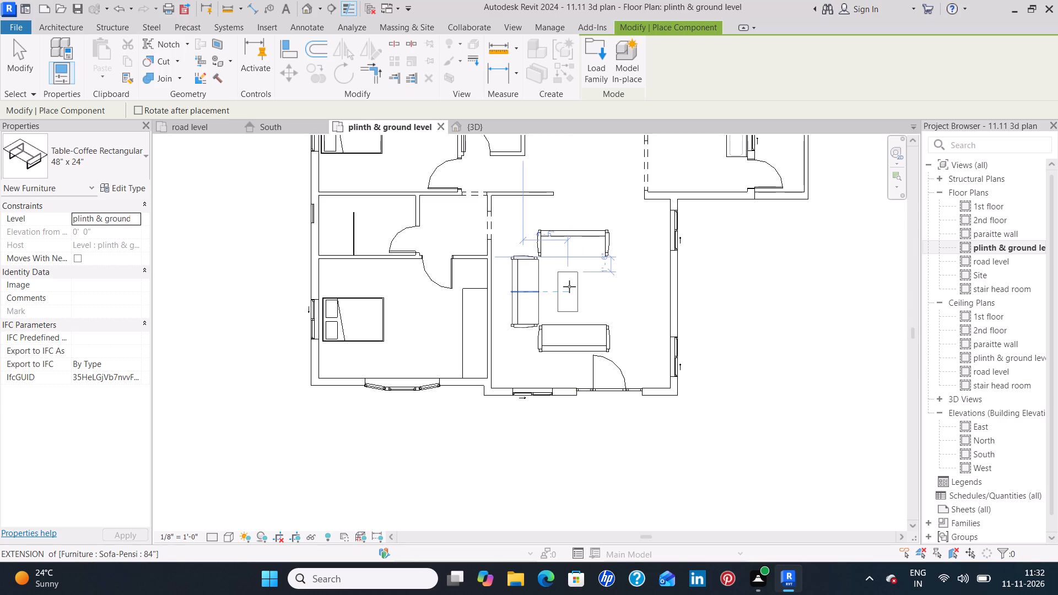
click(569, 286)
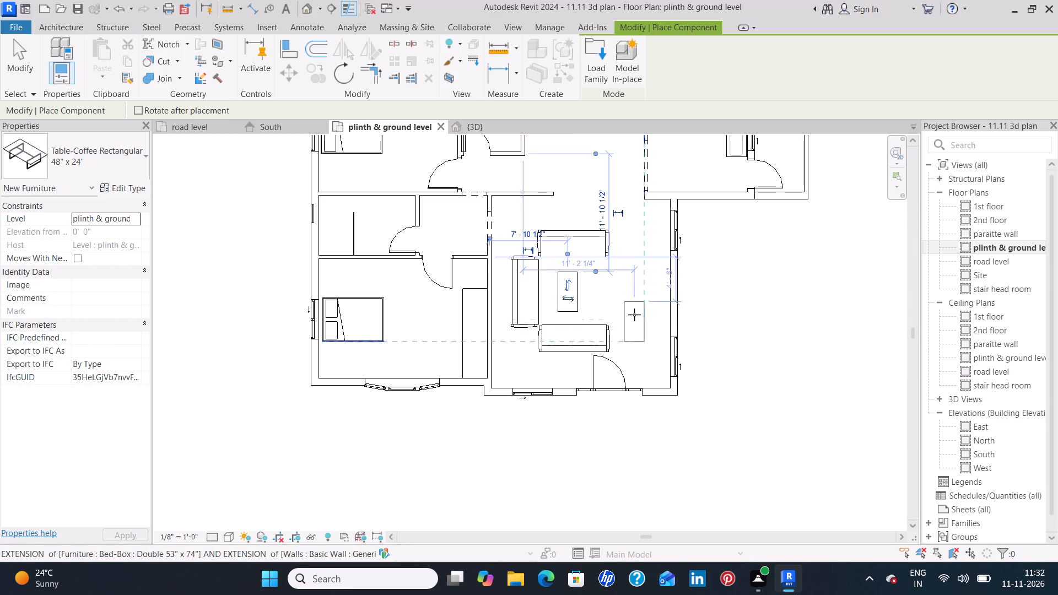
key(Escape)
key(Escape)
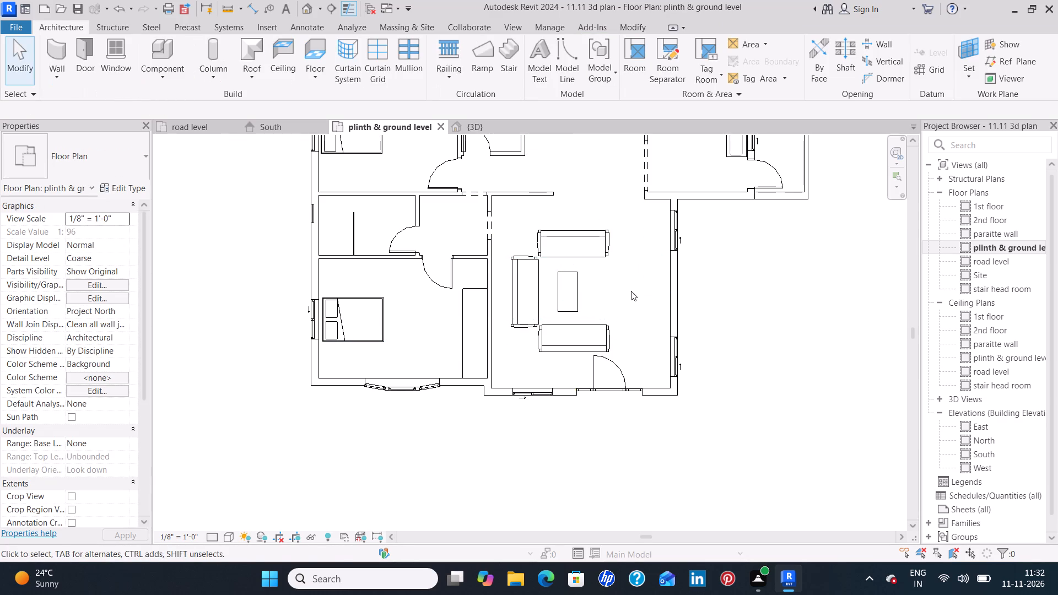
Load the Television-Plasma family from the Furniture folder for component placement.
middle_drag(631, 291, 576, 306)
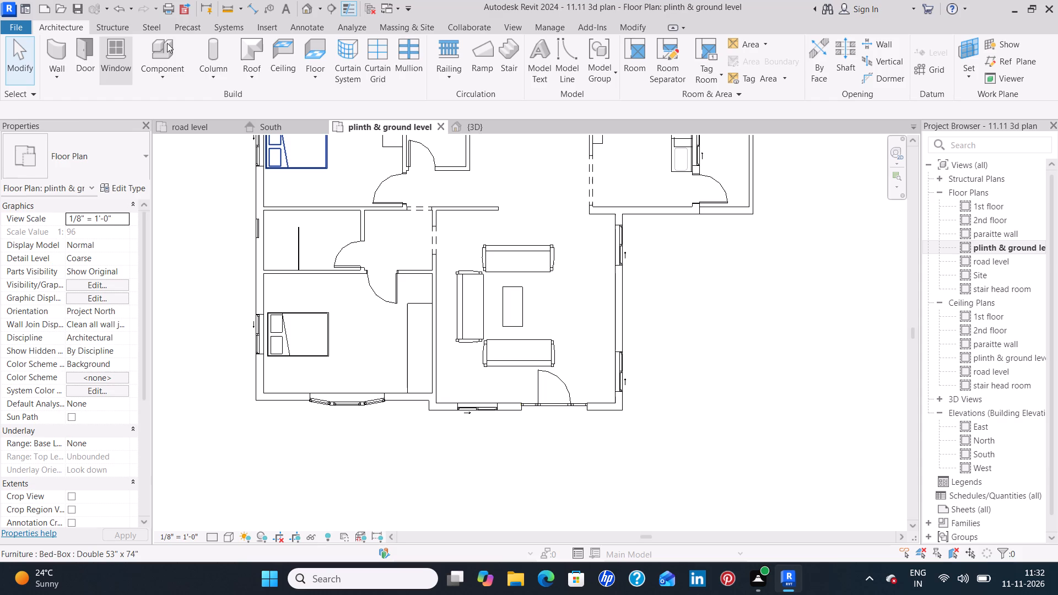
click(160, 46)
click(597, 65)
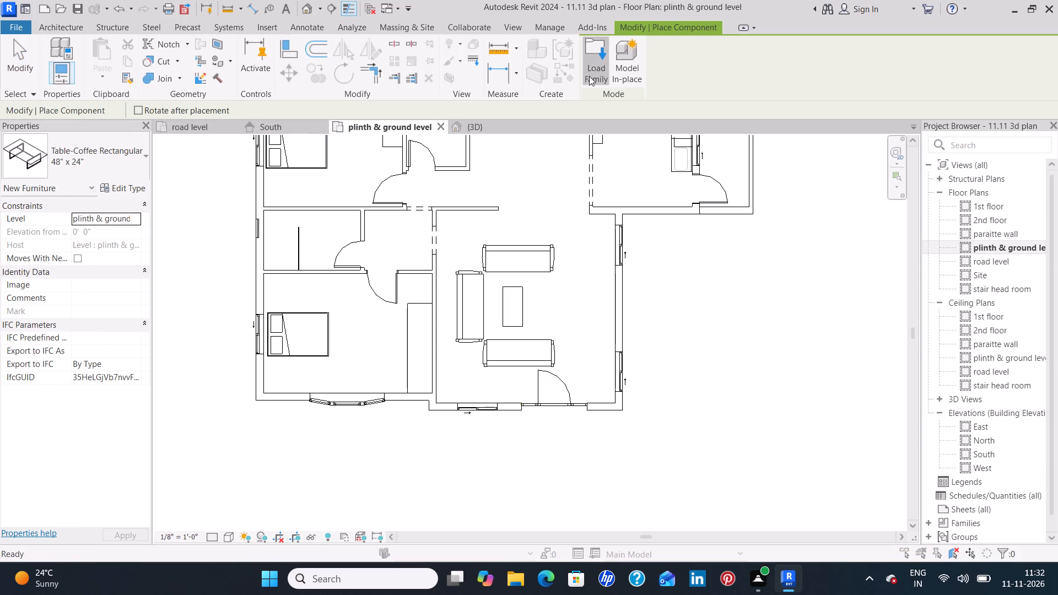
click(690, 151)
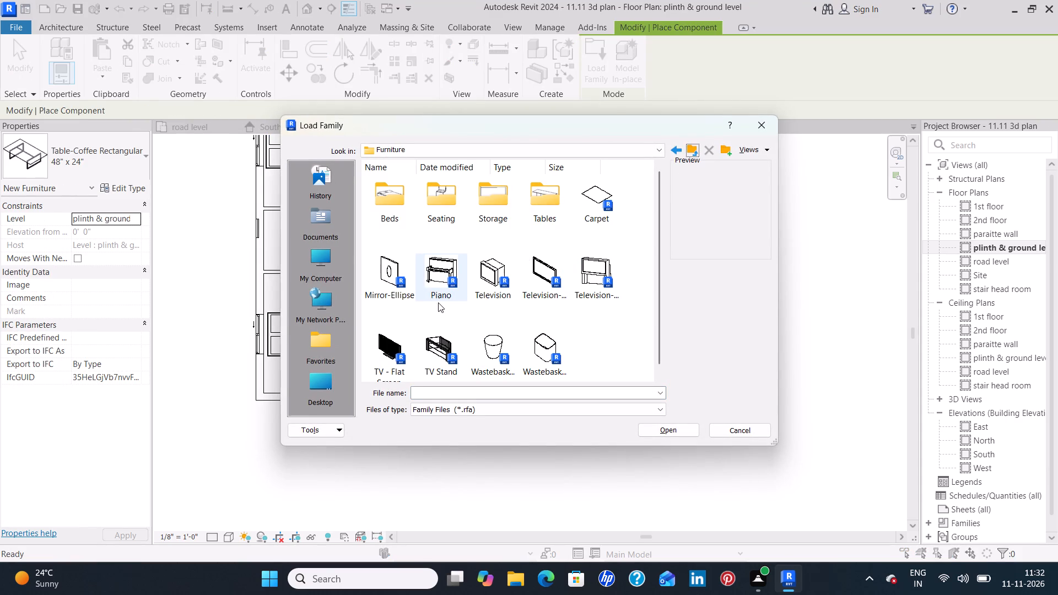
click(550, 268)
click(661, 434)
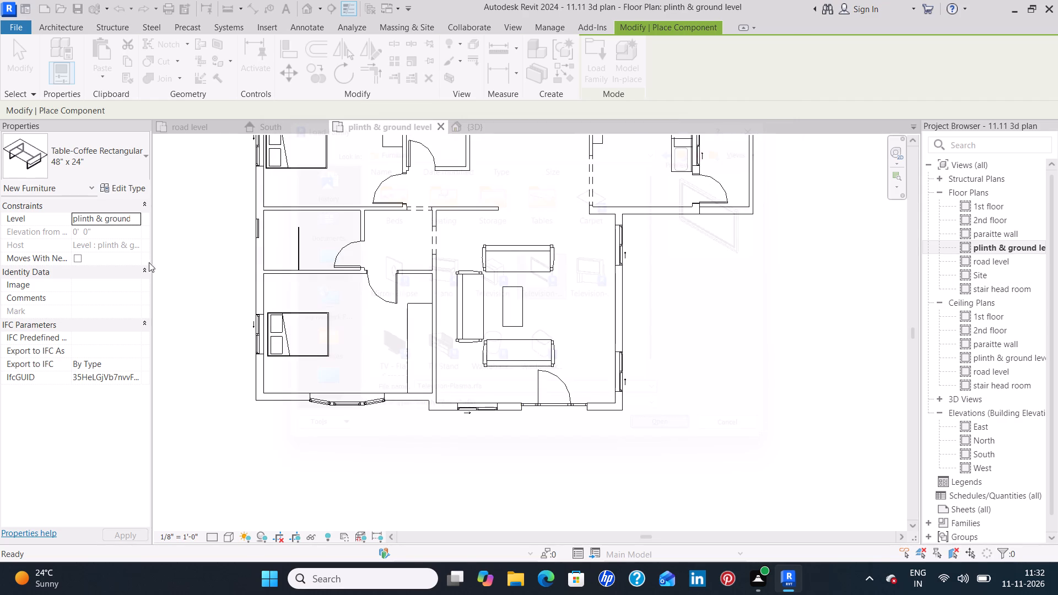
Place a 50" Television-Plasma against the living room's outer wall between the two windows, facing the sofas, and end placement.
click(125, 161)
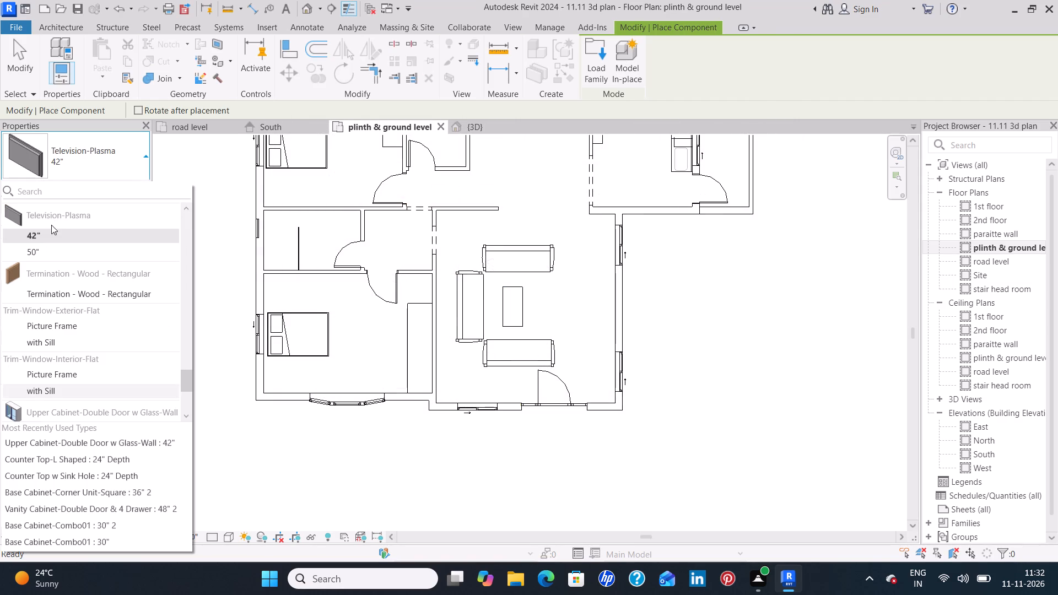
click(74, 255)
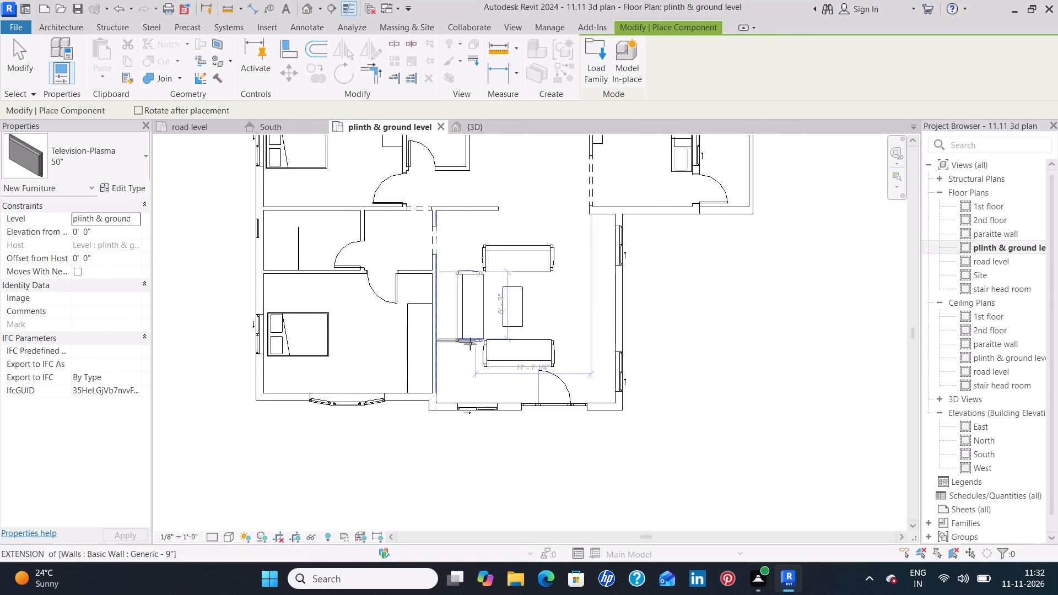
key(space)
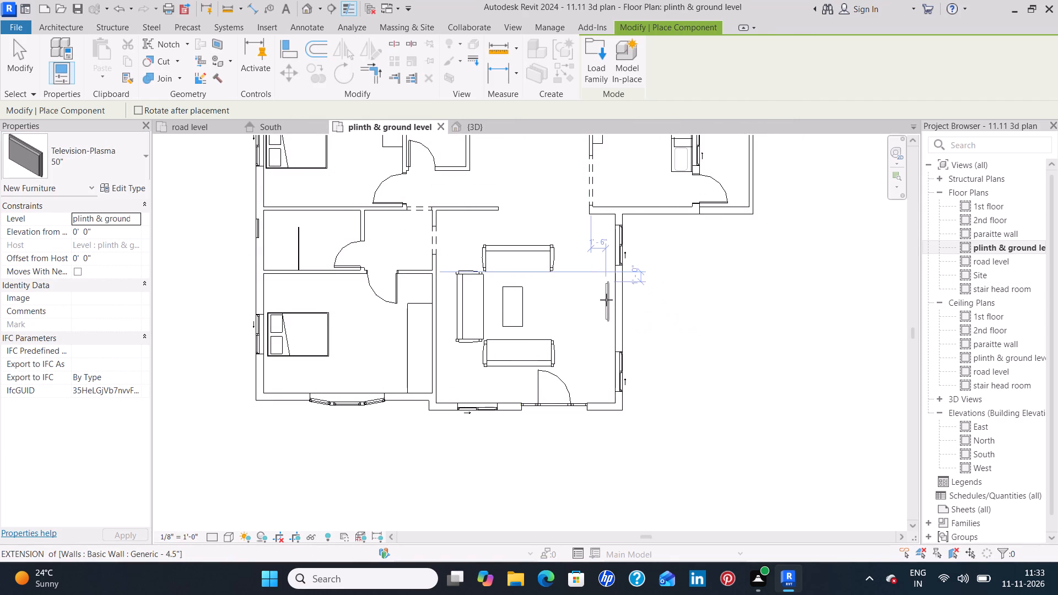
key(space)
key(space)
scroll(614, 306, up, 4)
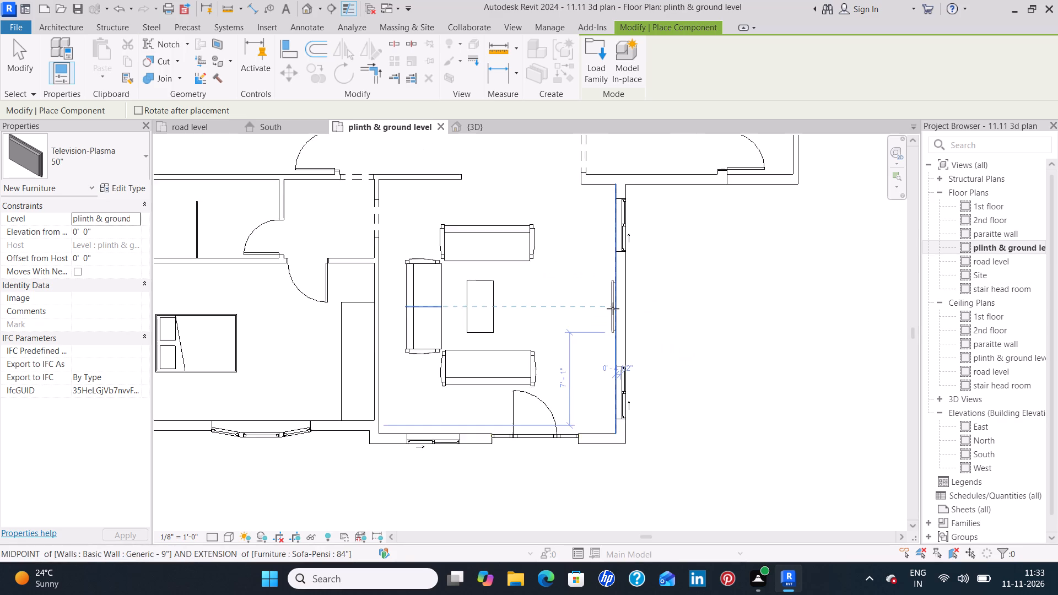
scroll(613, 309, up, 8)
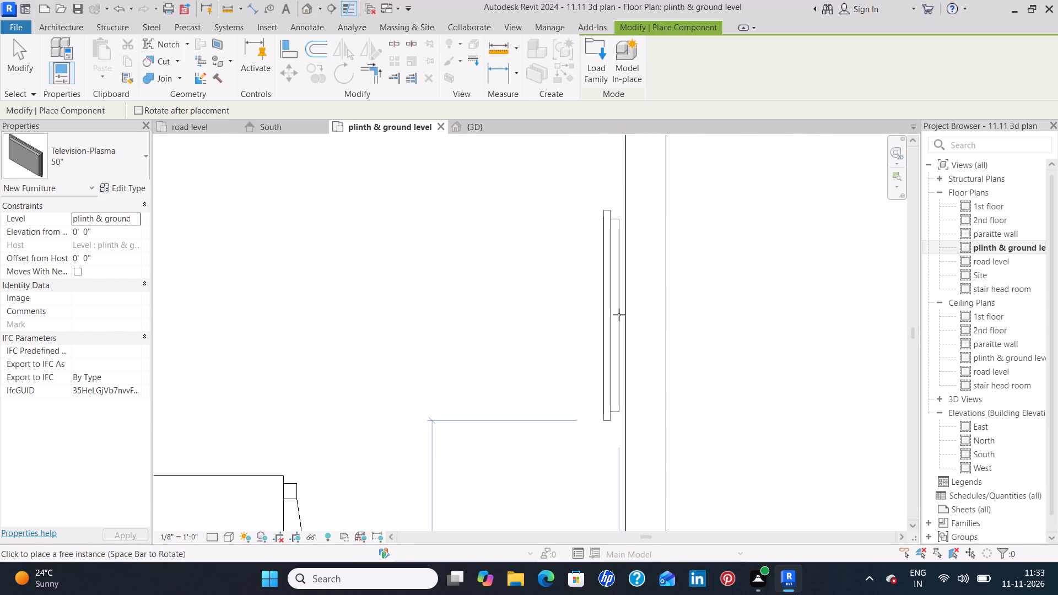
click(623, 313)
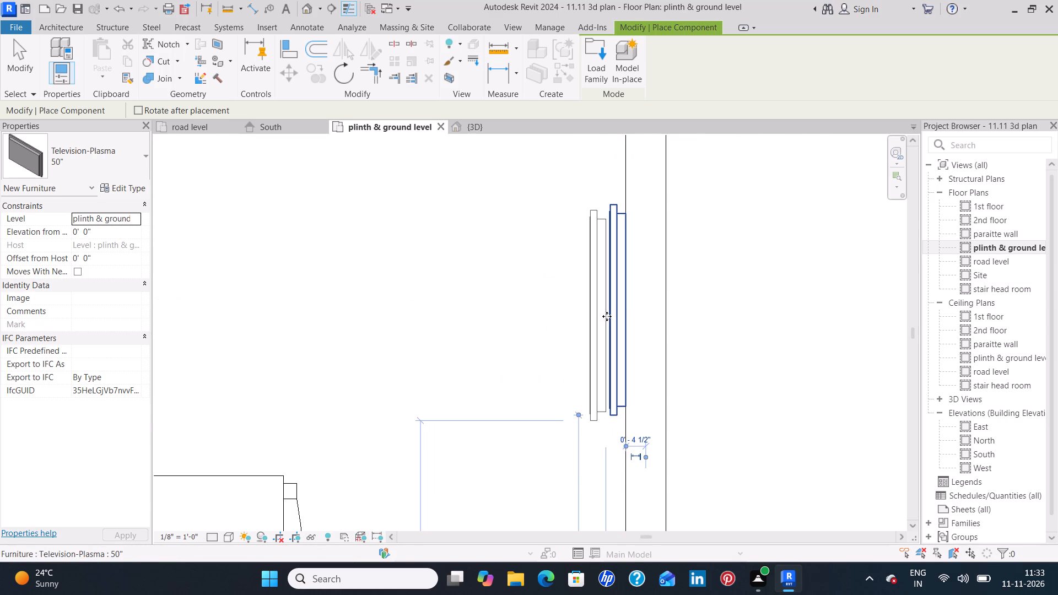
key(Escape)
key(Escape)
Set the living room television's elevation from level to 4'.
click(617, 317)
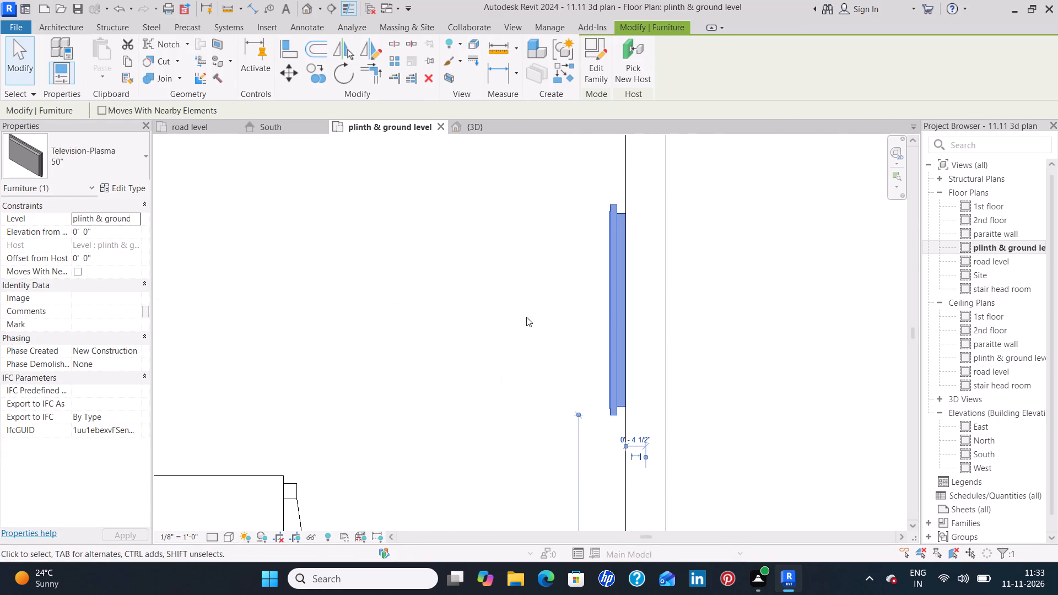
click(125, 236)
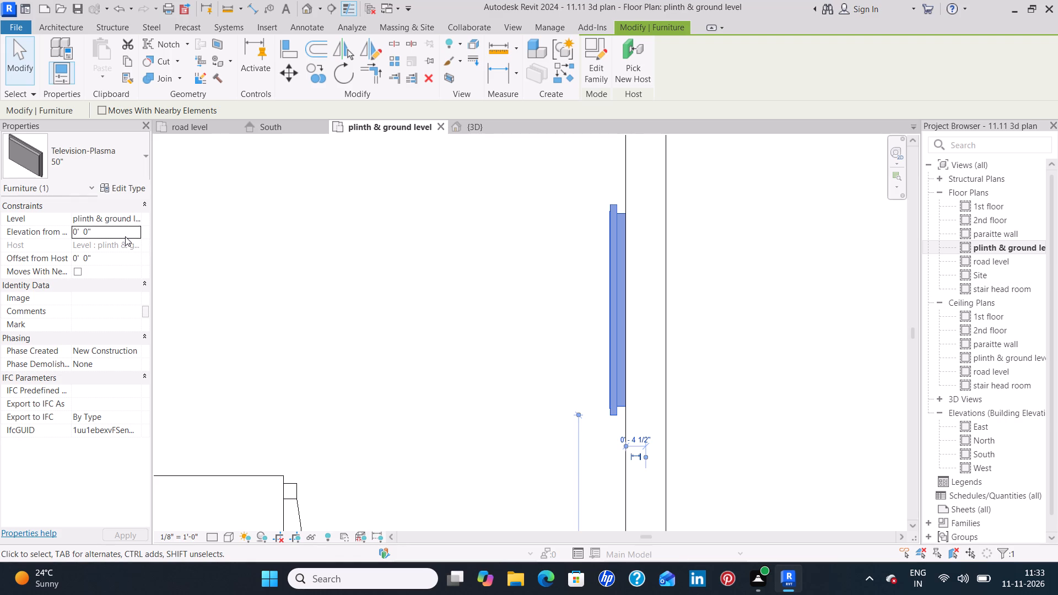
key(BackSpace)
text(4')
key(Return)
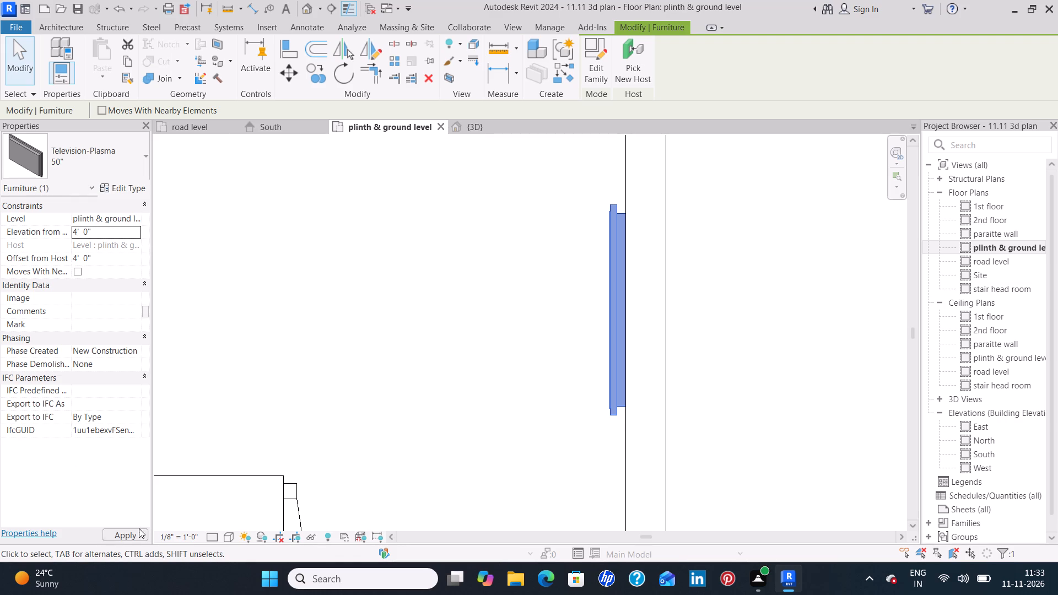
click(127, 535)
click(350, 396)
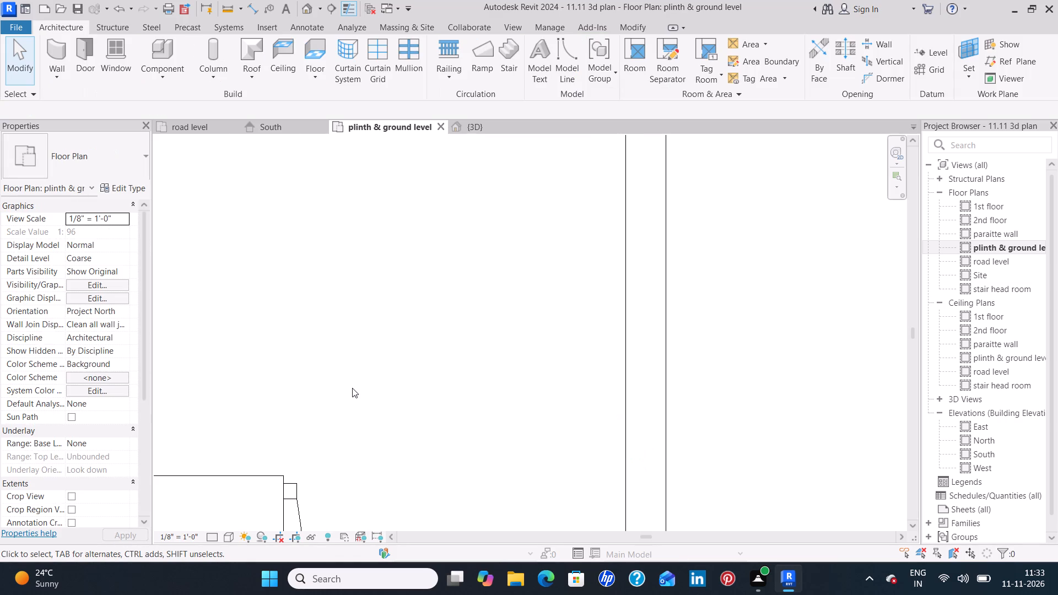
Load the Table-Dining Round w Chairs family from the Tables folder for component placement.
scroll(352, 387, down, 13)
middle_drag(336, 372, 469, 313)
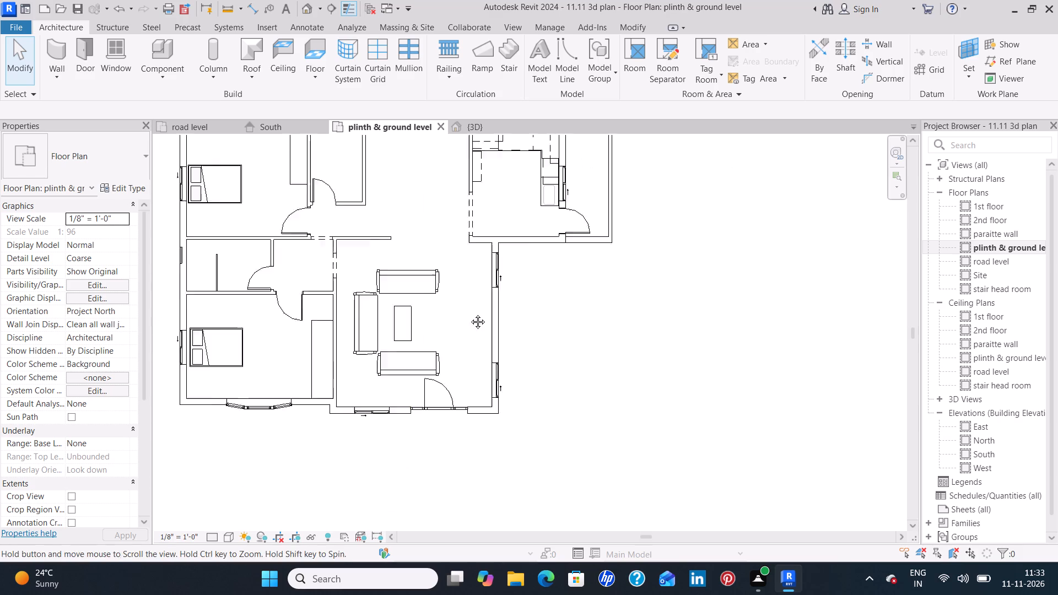
middle_drag(469, 313, 488, 307)
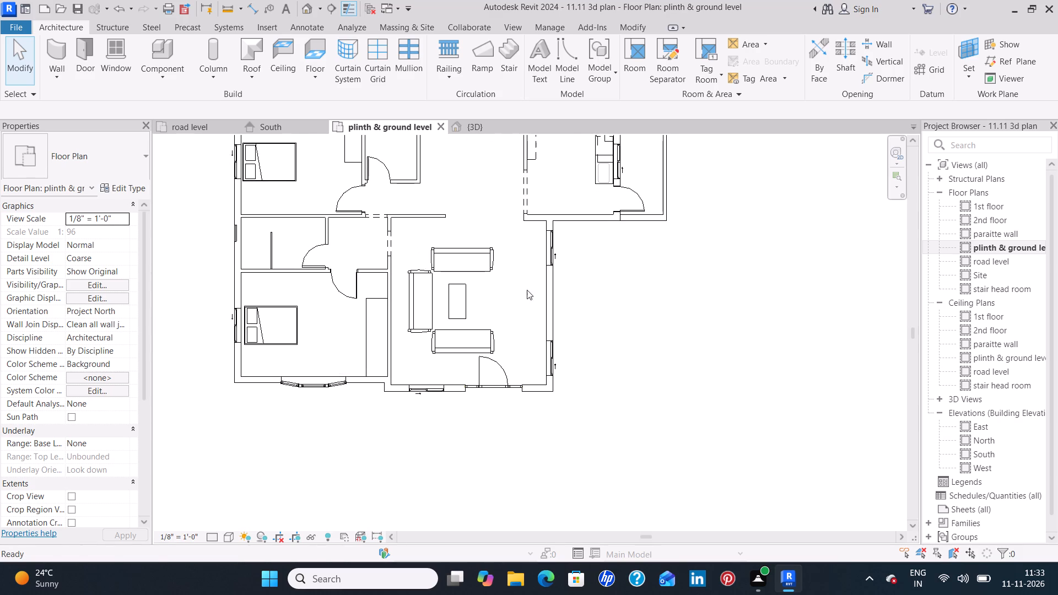
scroll(521, 297, down, 1)
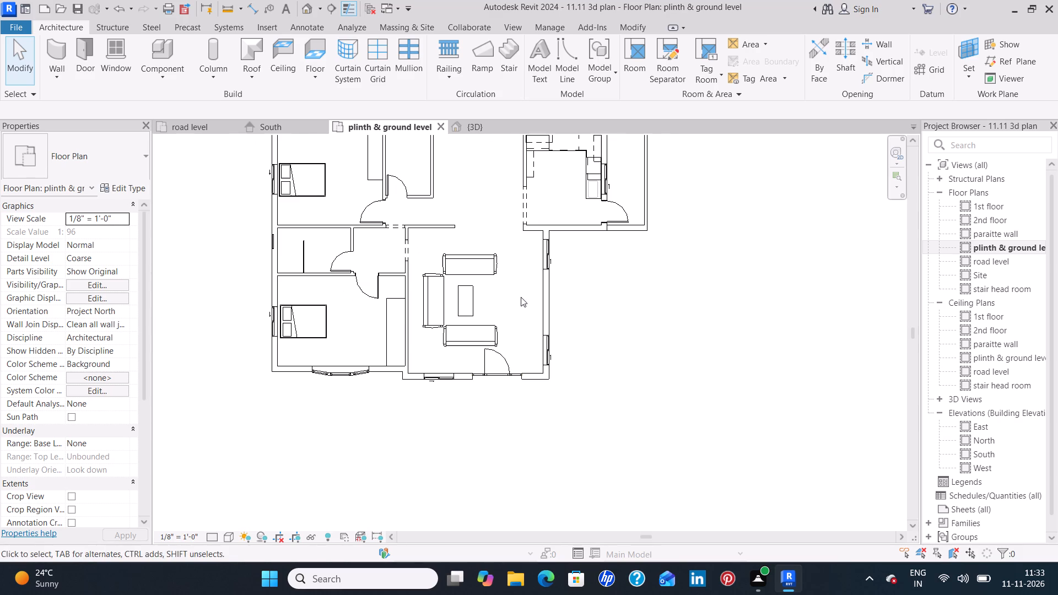
middle_drag(498, 221, 490, 357)
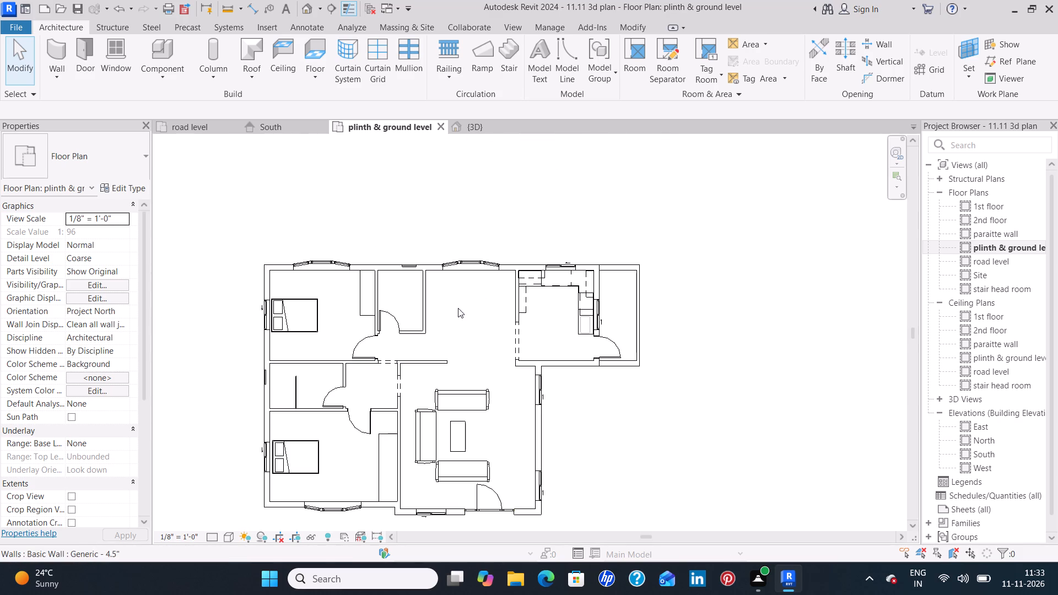
middle_drag(457, 331, 476, 312)
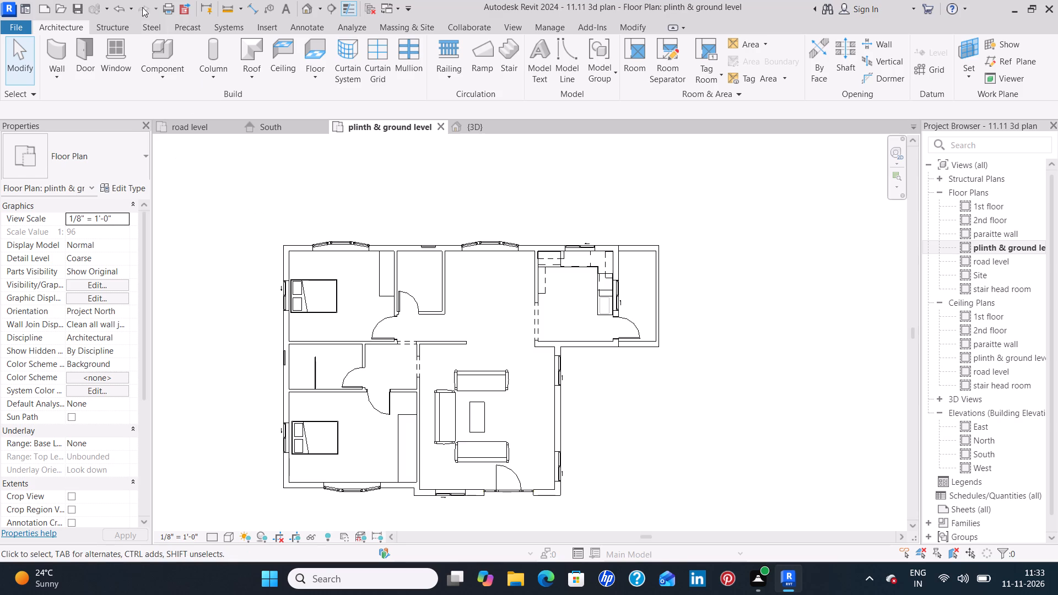
click(165, 51)
click(601, 69)
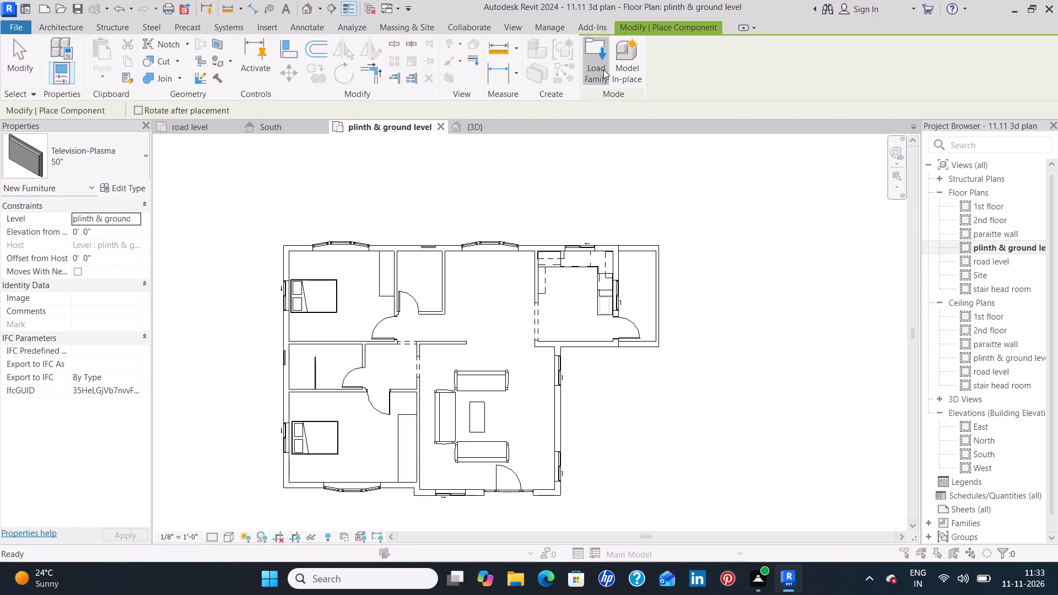
double_click(550, 198)
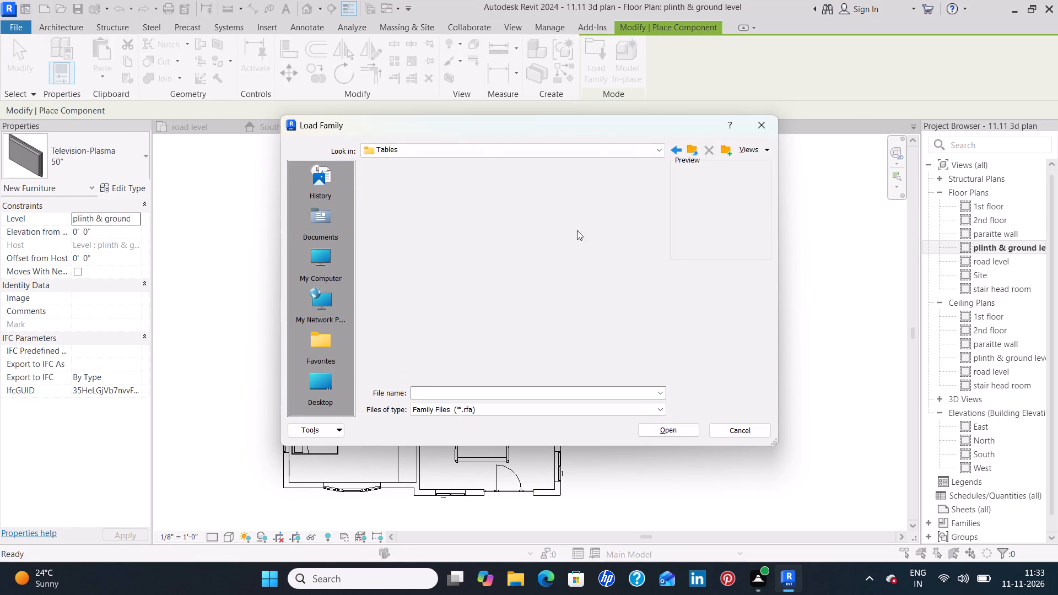
drag(593, 268, 593, 279)
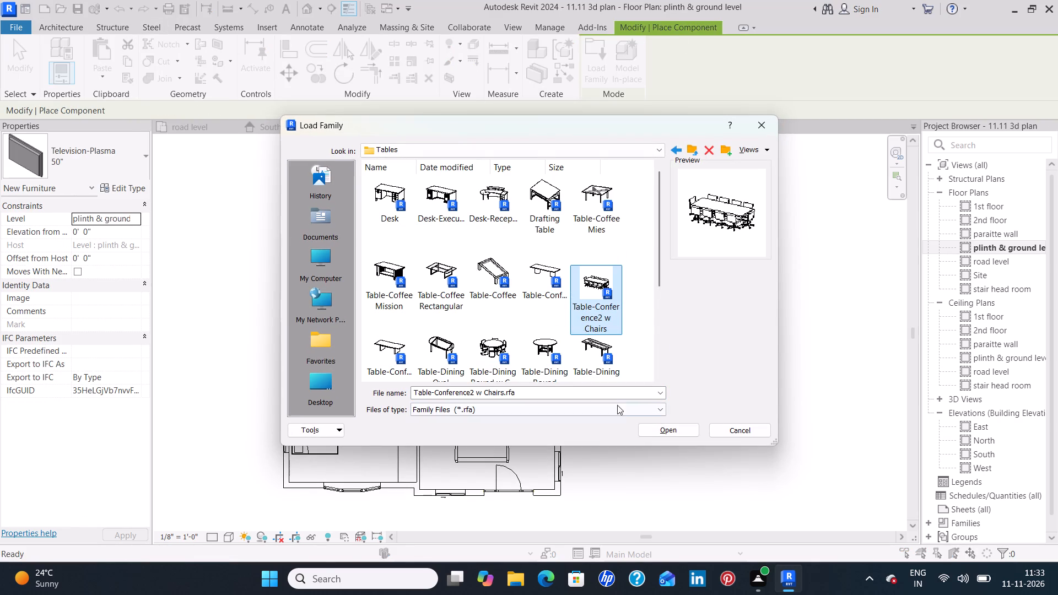
click(488, 343)
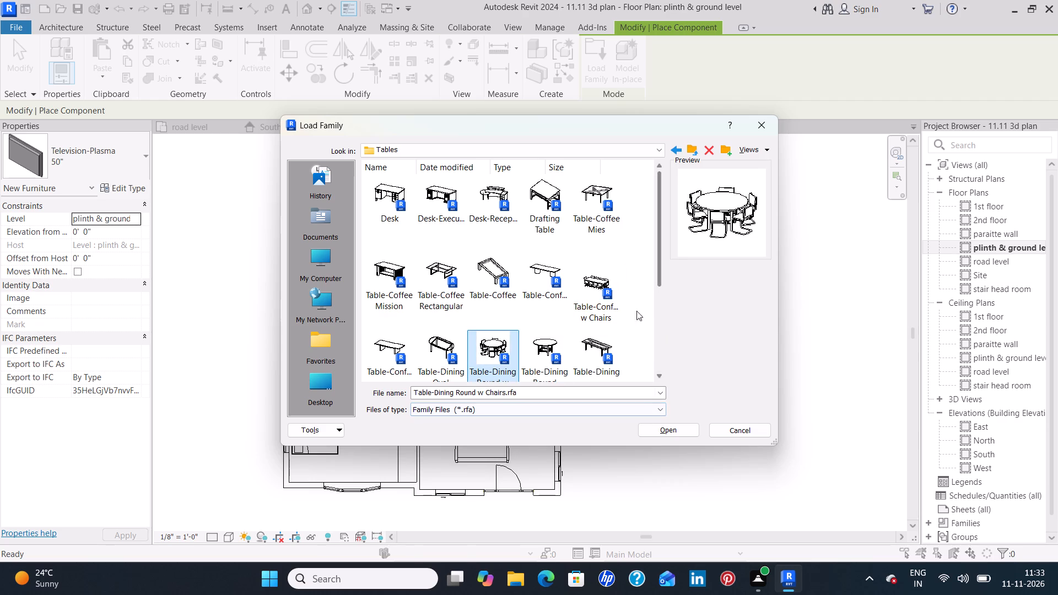
click(672, 430)
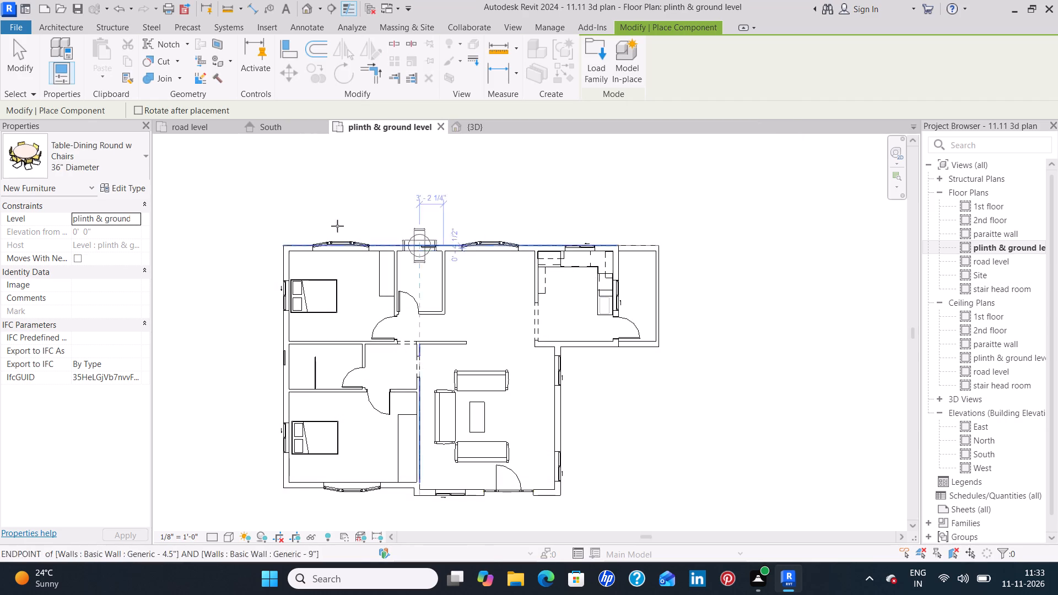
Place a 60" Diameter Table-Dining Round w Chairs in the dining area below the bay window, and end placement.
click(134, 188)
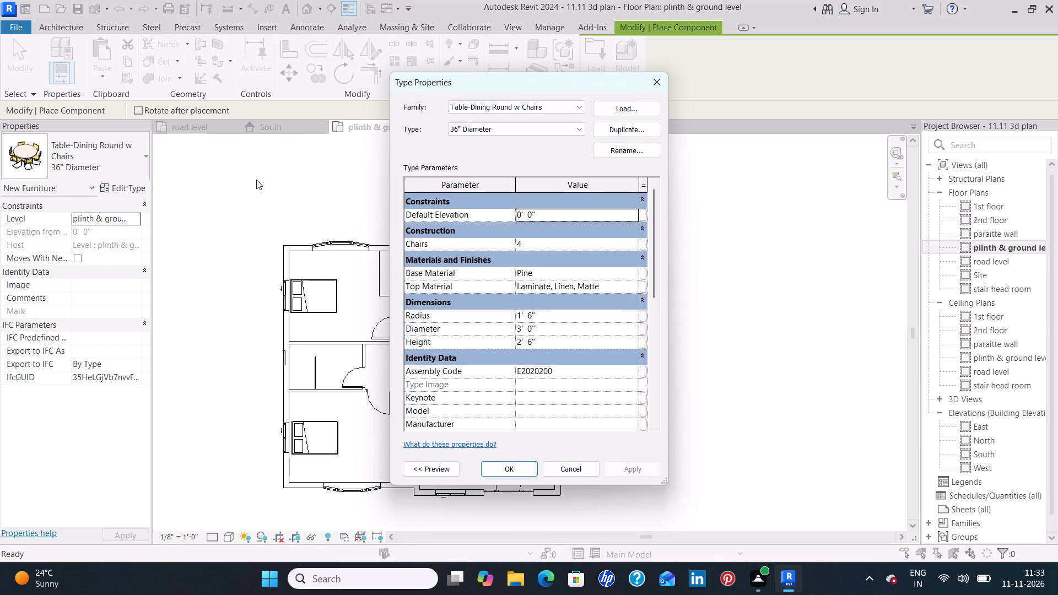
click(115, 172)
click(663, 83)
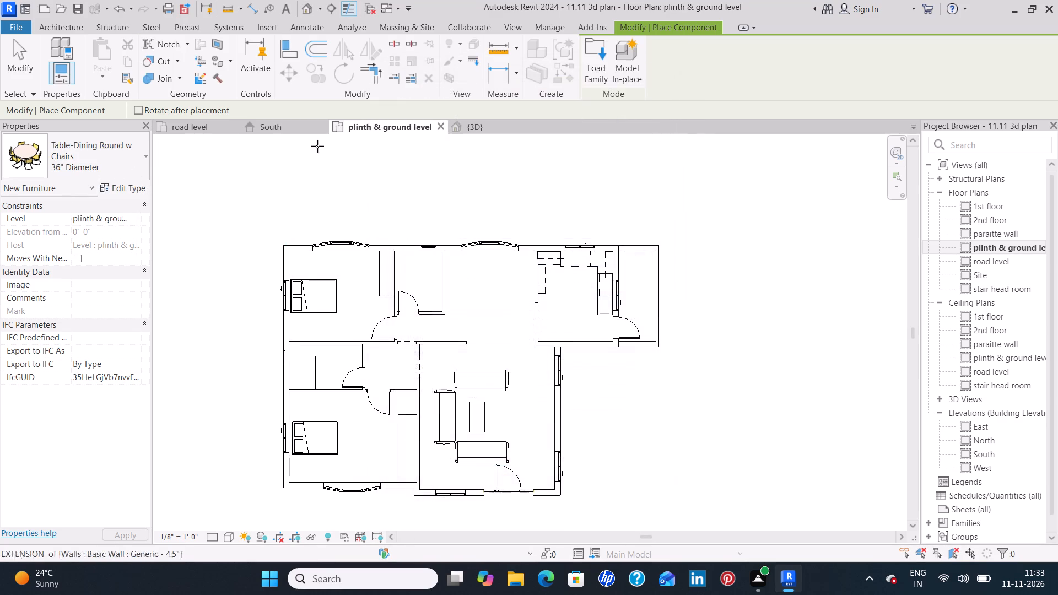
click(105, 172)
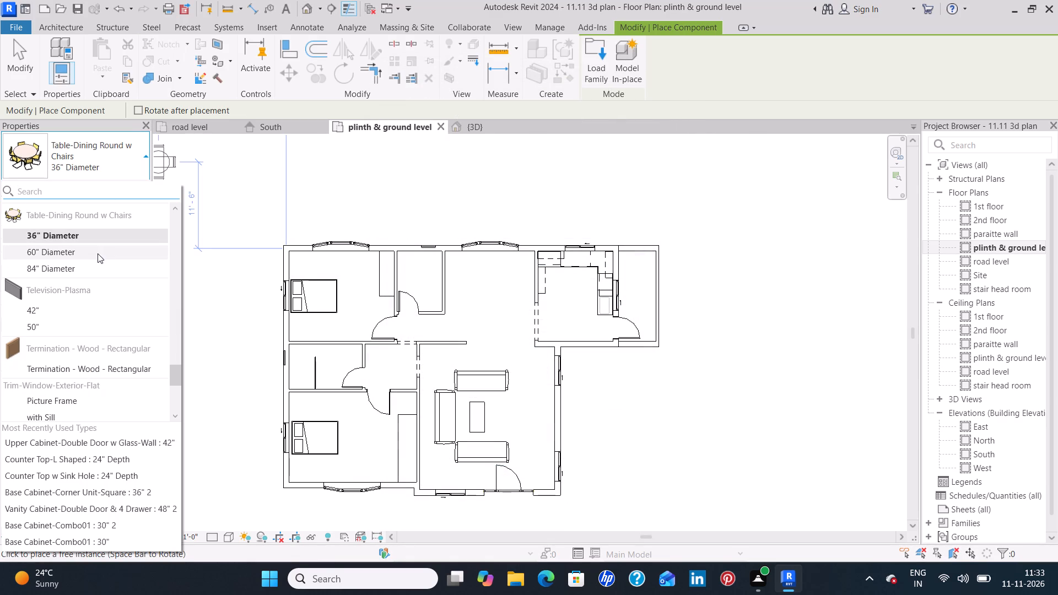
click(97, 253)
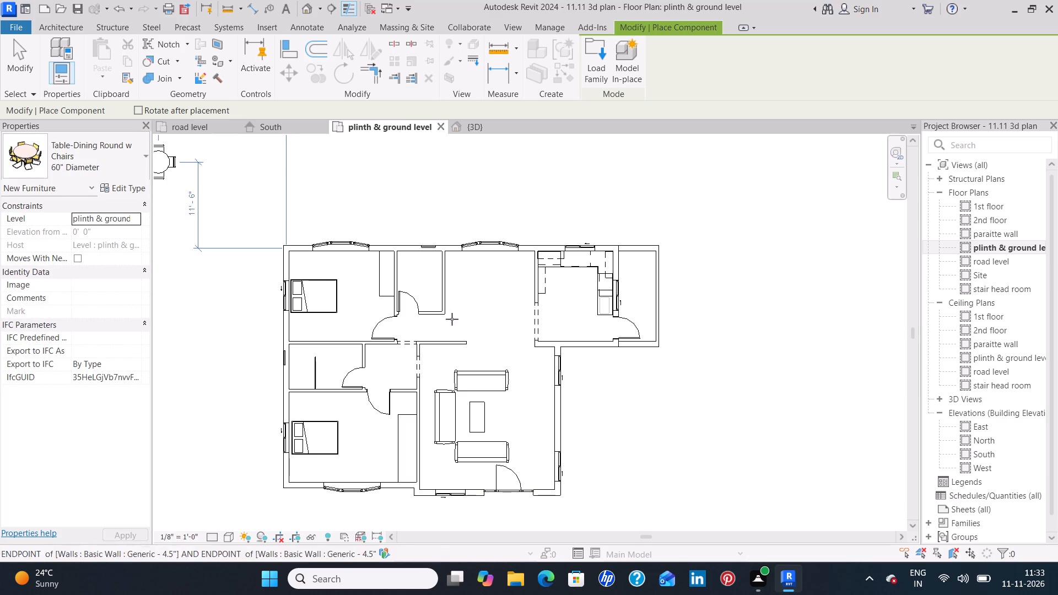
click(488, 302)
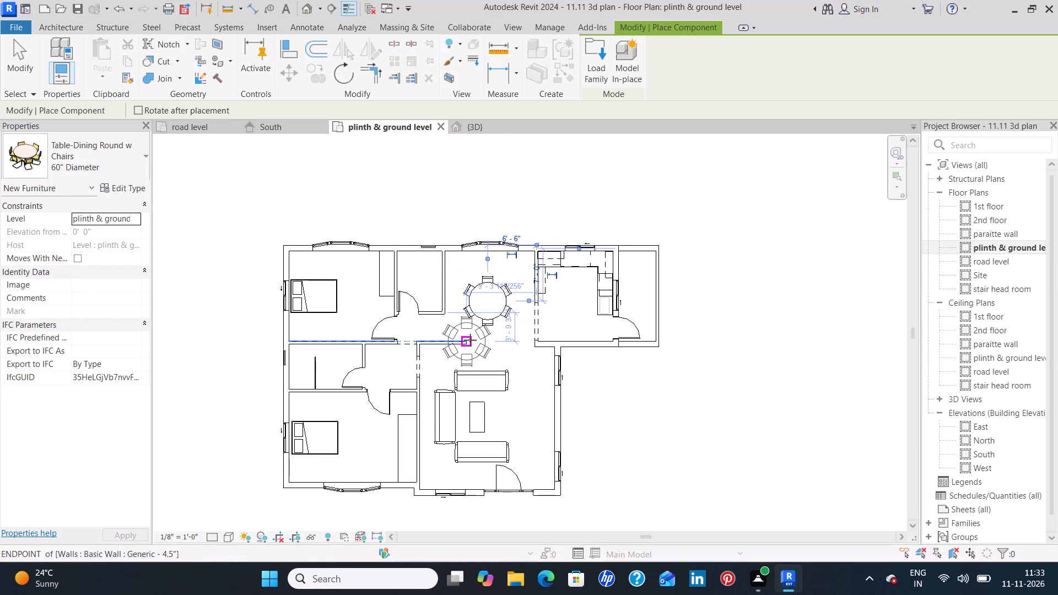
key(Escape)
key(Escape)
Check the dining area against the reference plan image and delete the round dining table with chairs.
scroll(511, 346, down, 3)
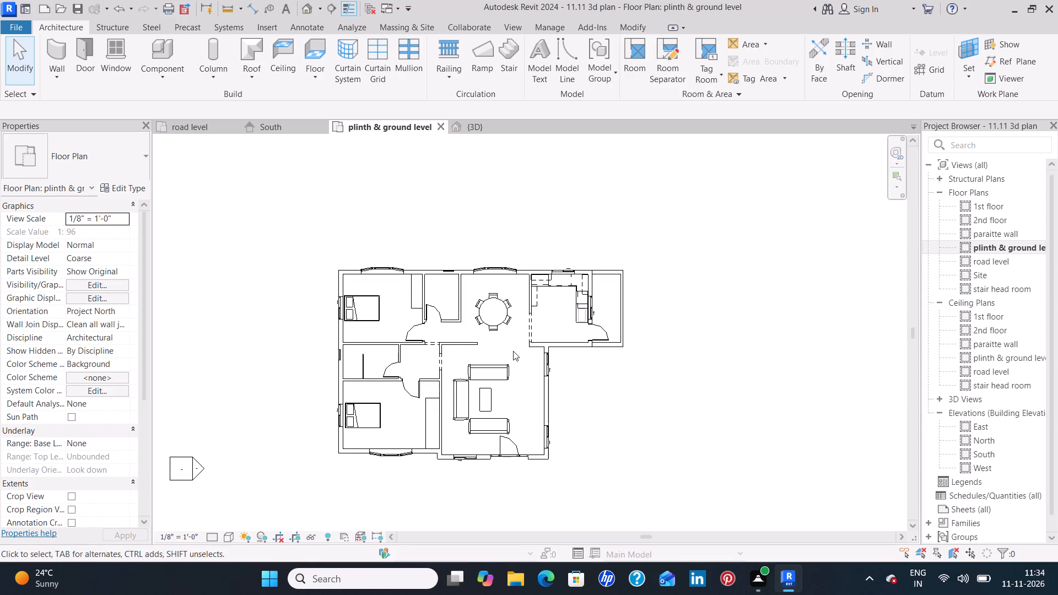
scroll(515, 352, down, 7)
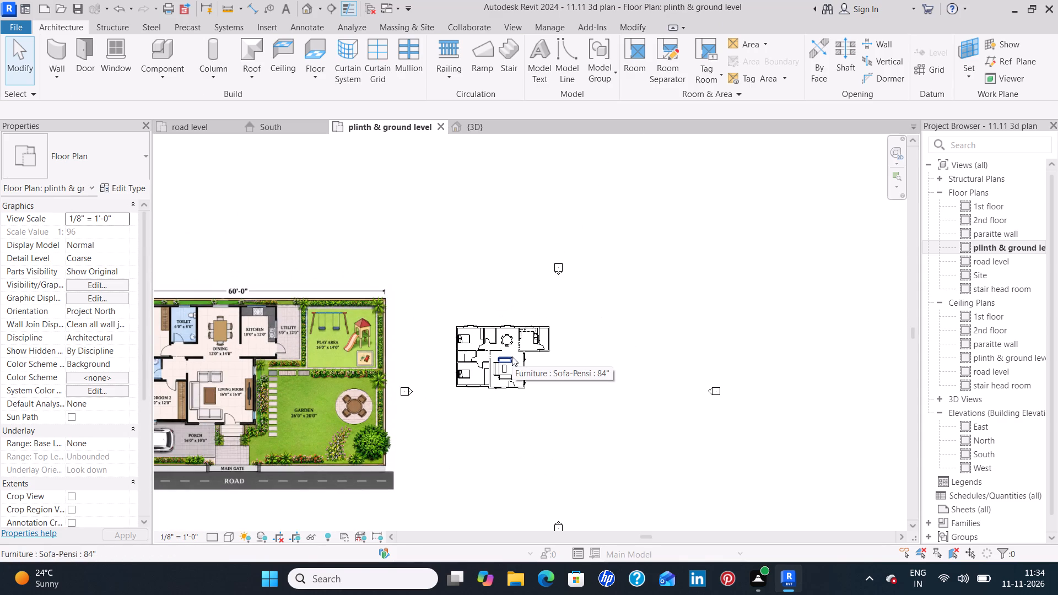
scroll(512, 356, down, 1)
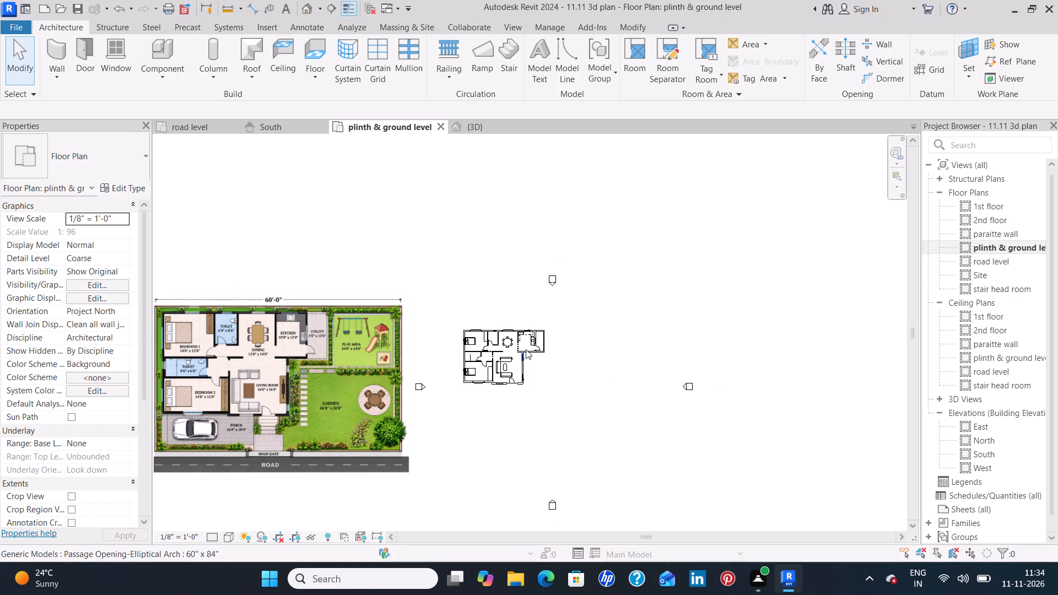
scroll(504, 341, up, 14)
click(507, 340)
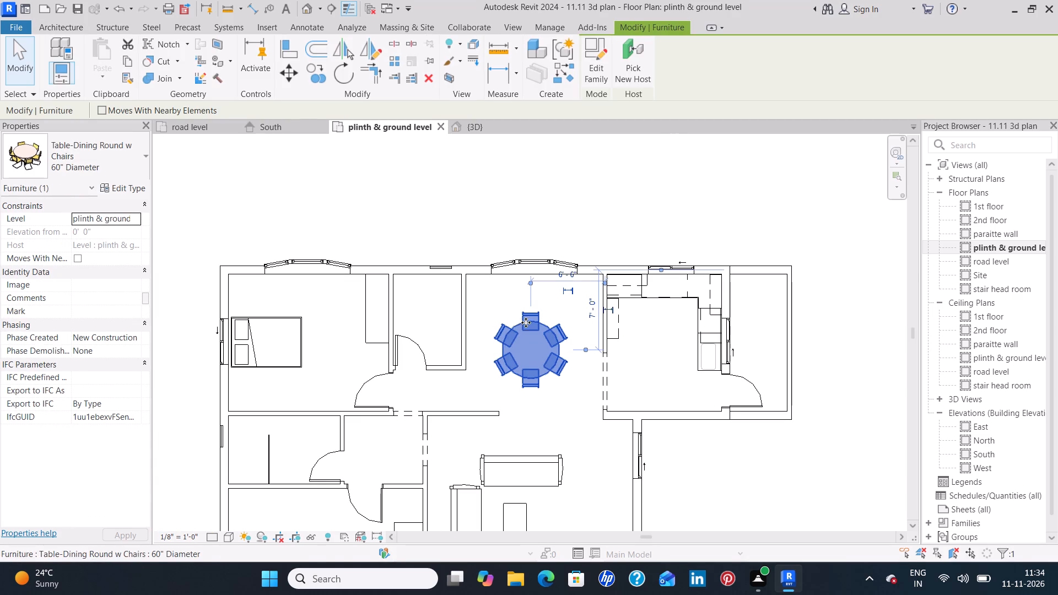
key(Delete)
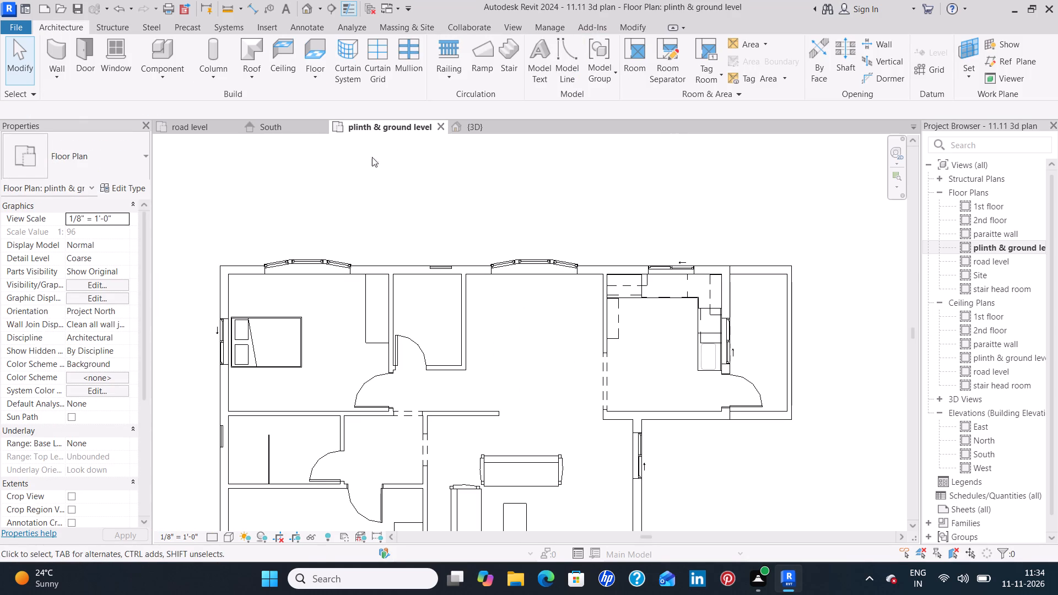
Load the Table-Conference2 w Chairs family from the Tables folder for component placement.
click(171, 48)
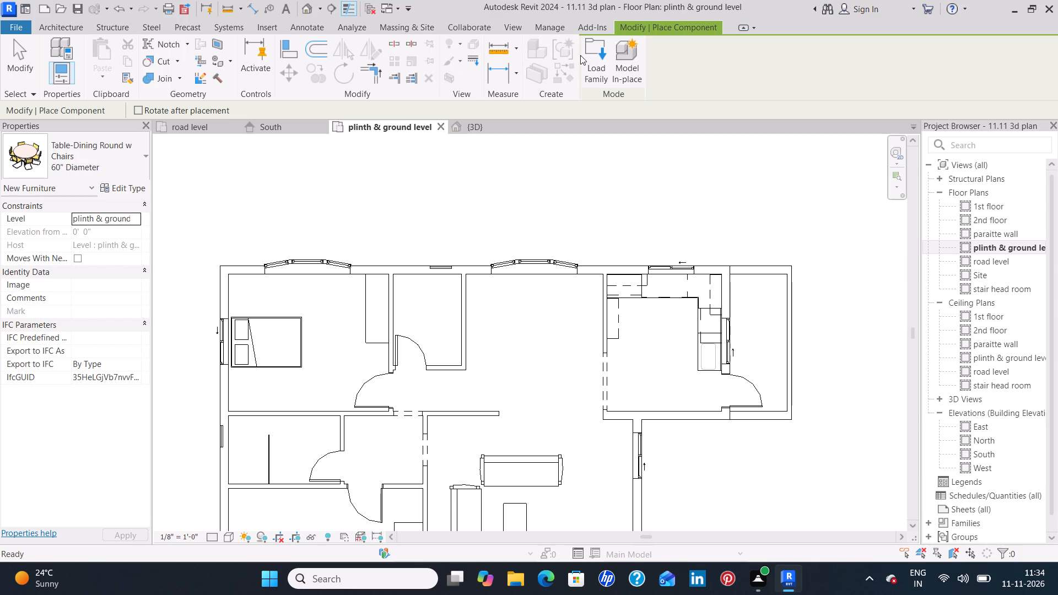
click(596, 62)
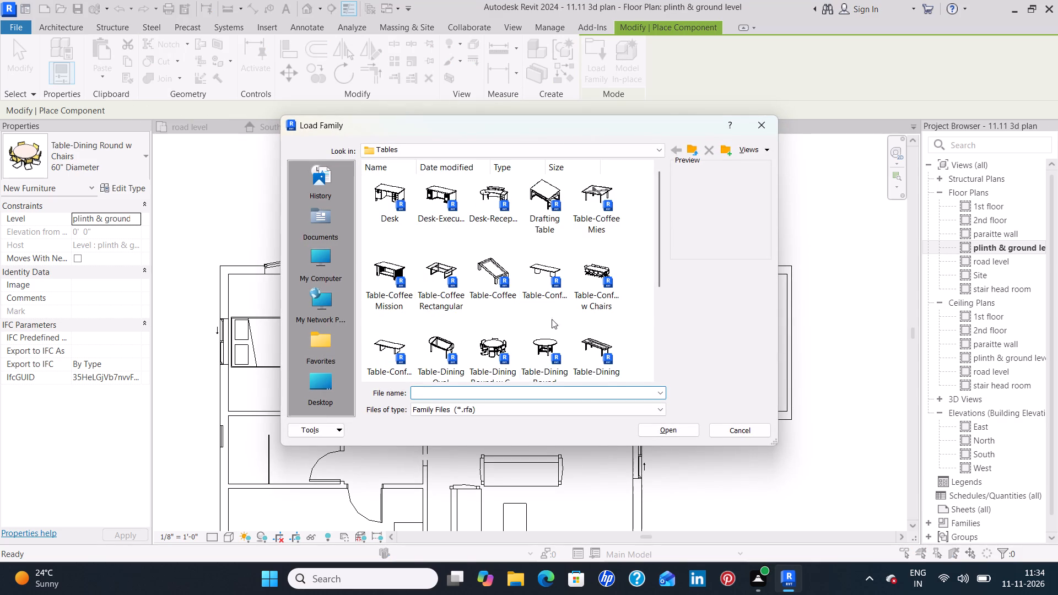
click(582, 279)
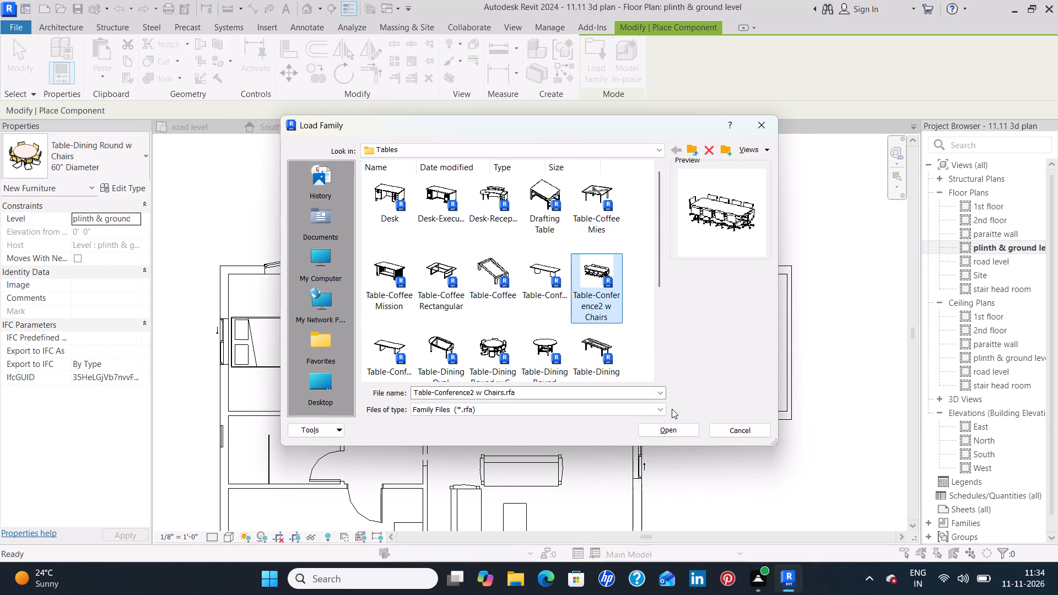
click(674, 433)
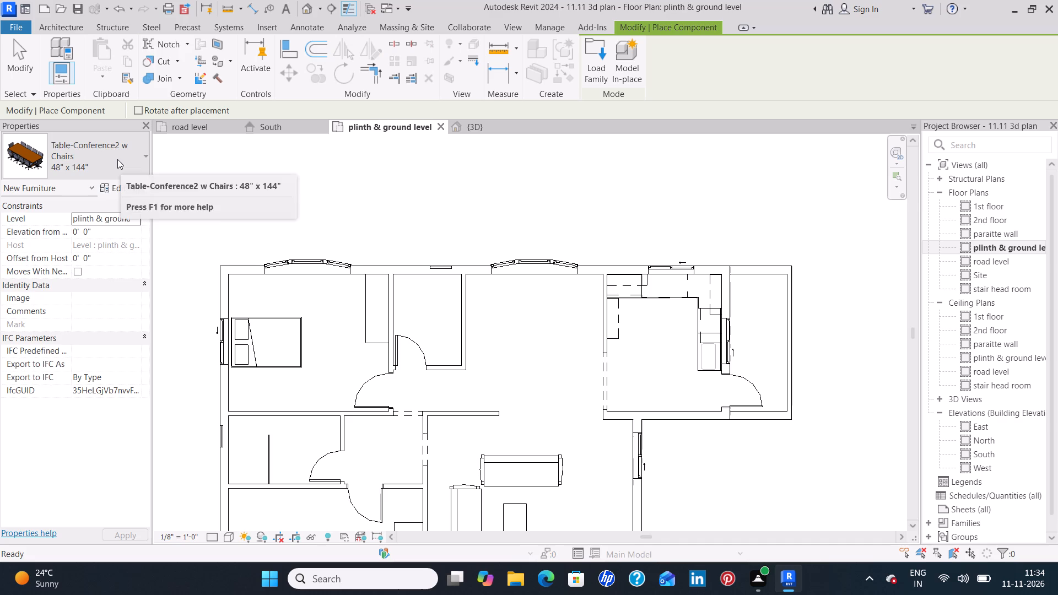
Duplicate the 48" x 144" Table-Conference2 w Chairs type and set the copy's Number Of Chairs to 6.
click(117, 159)
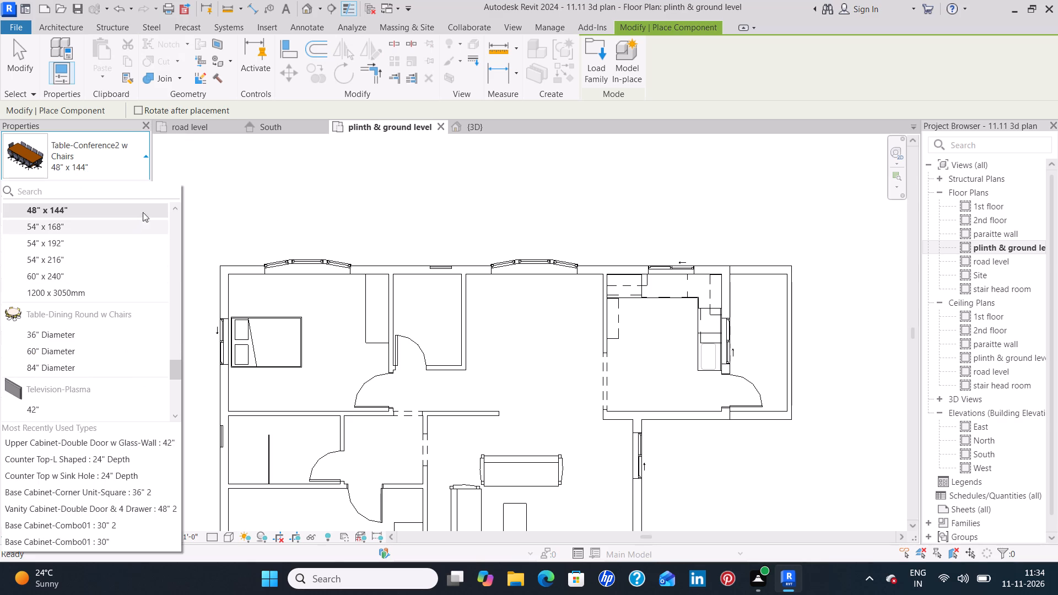
click(150, 207)
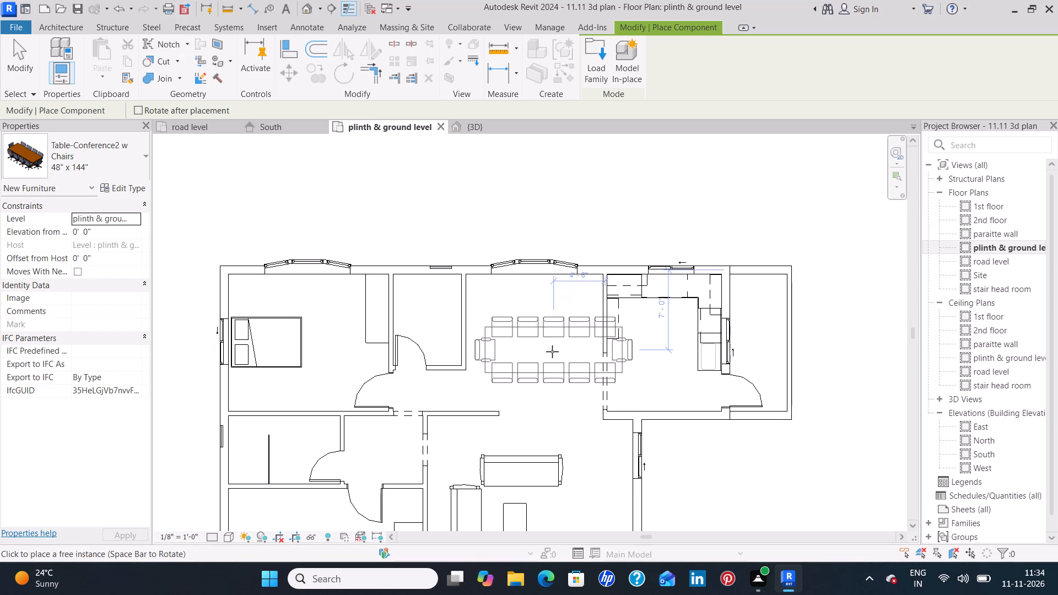
click(134, 174)
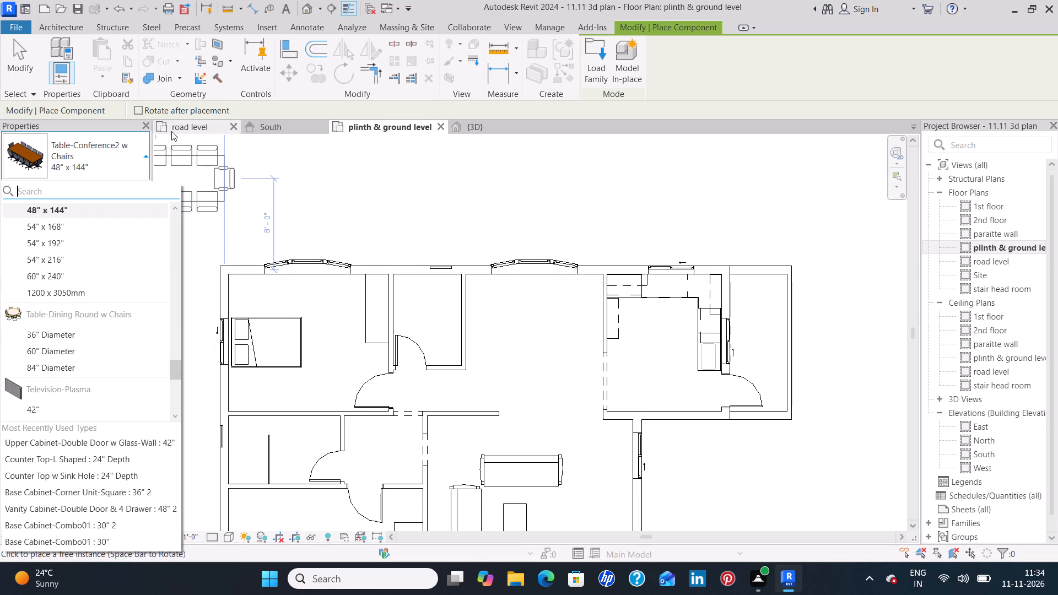
click(120, 153)
click(140, 188)
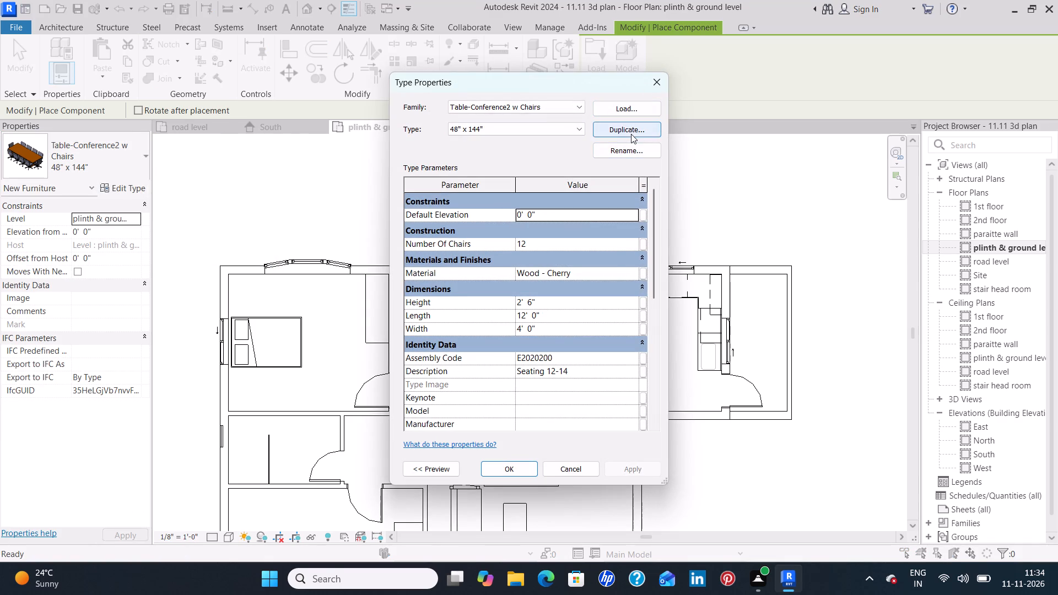
click(631, 134)
click(532, 318)
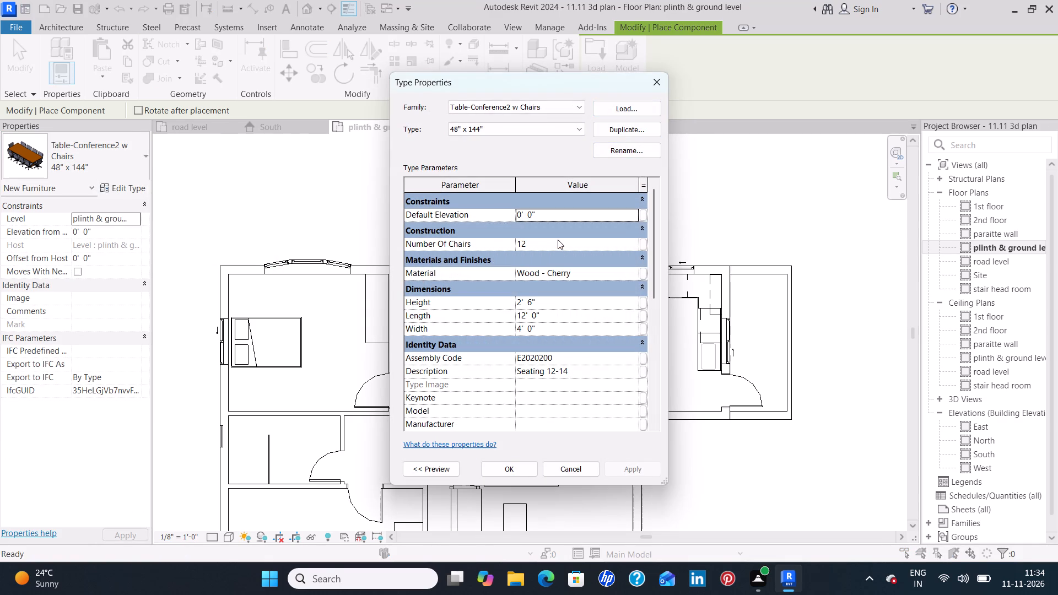
click(546, 237)
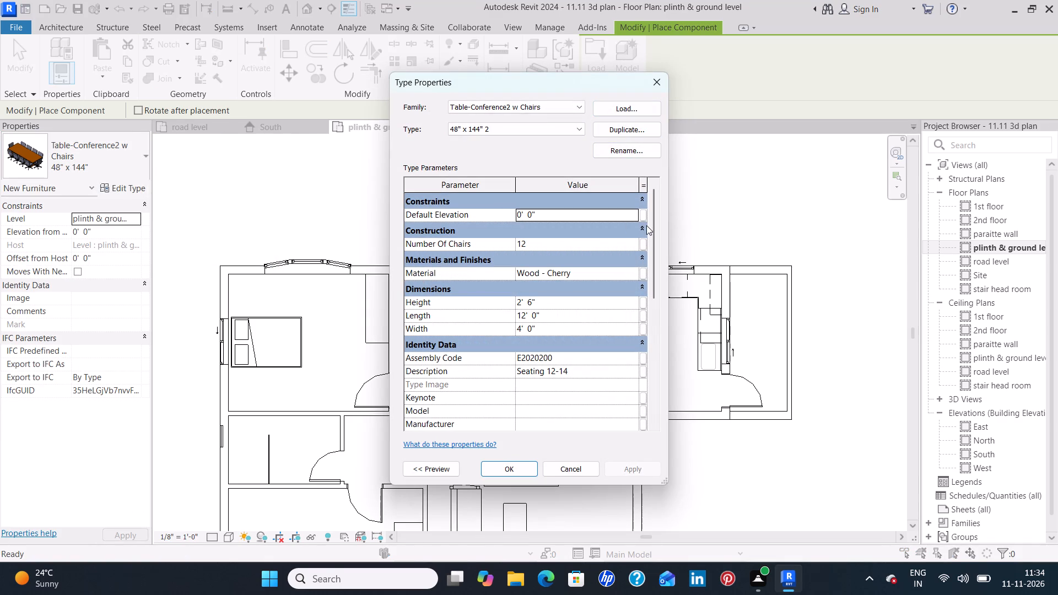
click(644, 228)
click(548, 245)
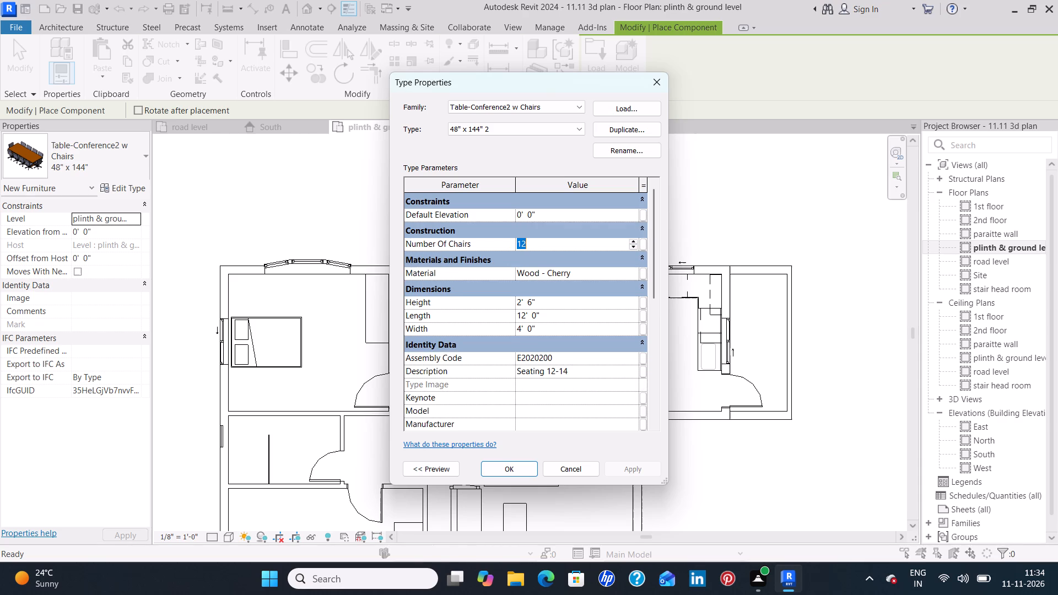
key(BackSpace)
key(6)
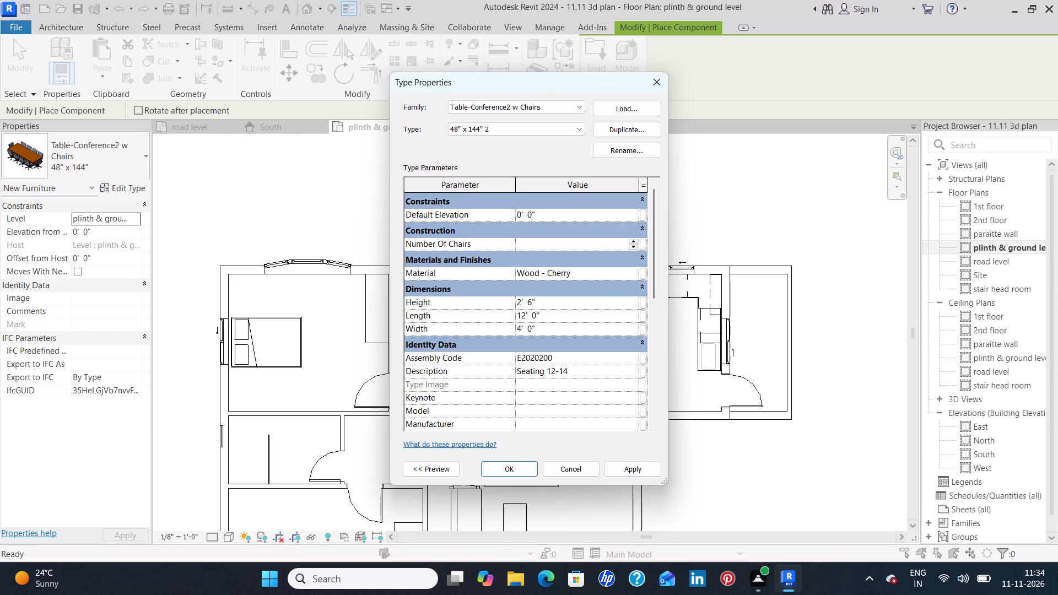
click(630, 473)
click(506, 470)
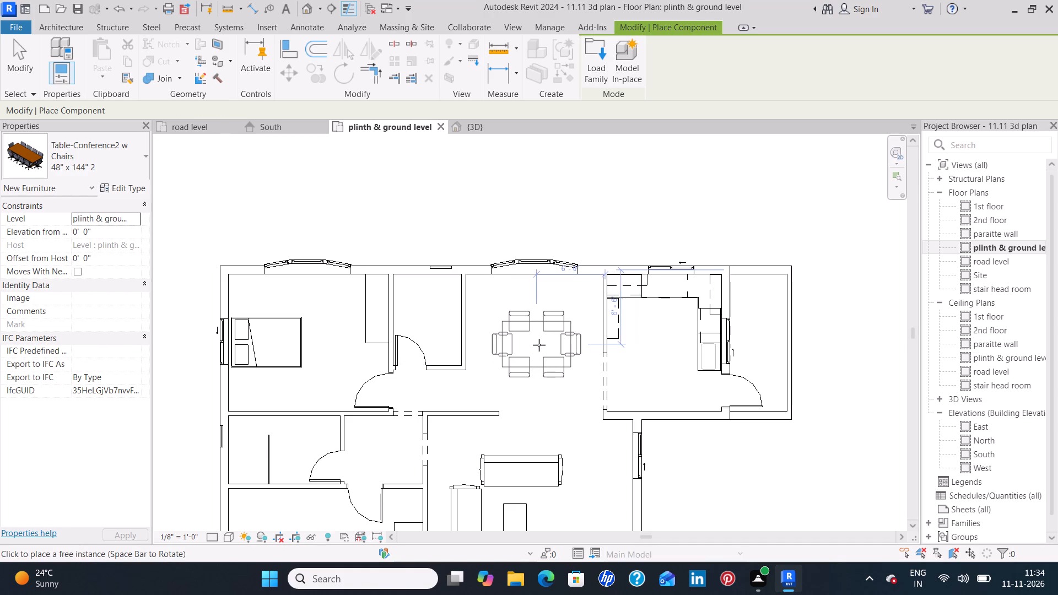
Place the six-chair Table-Conference2 w Chairs lengthwise down the plan in the dining area below the bay window, and end placement.
key(space)
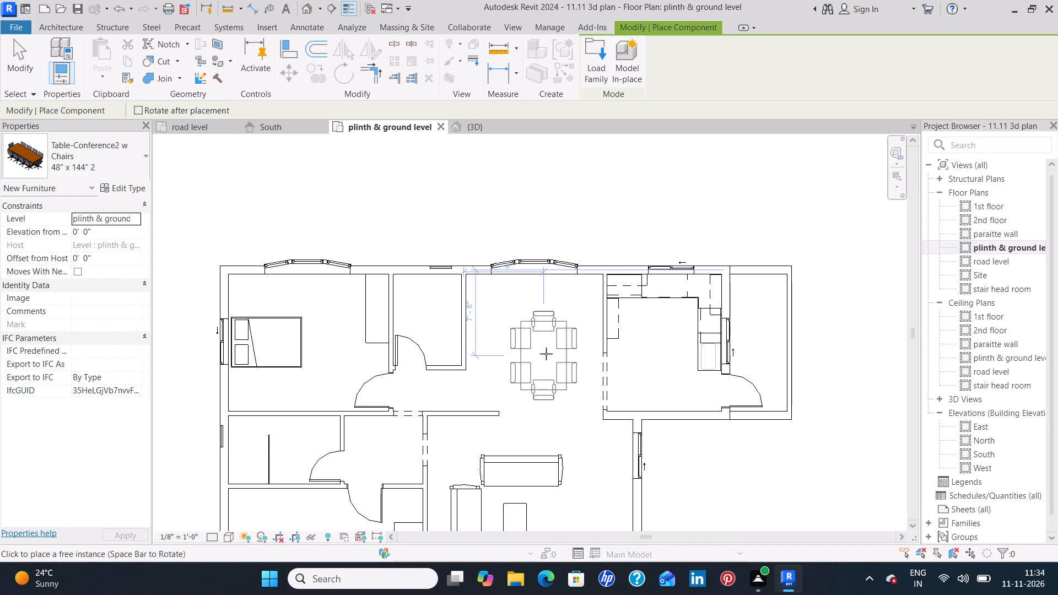
click(536, 354)
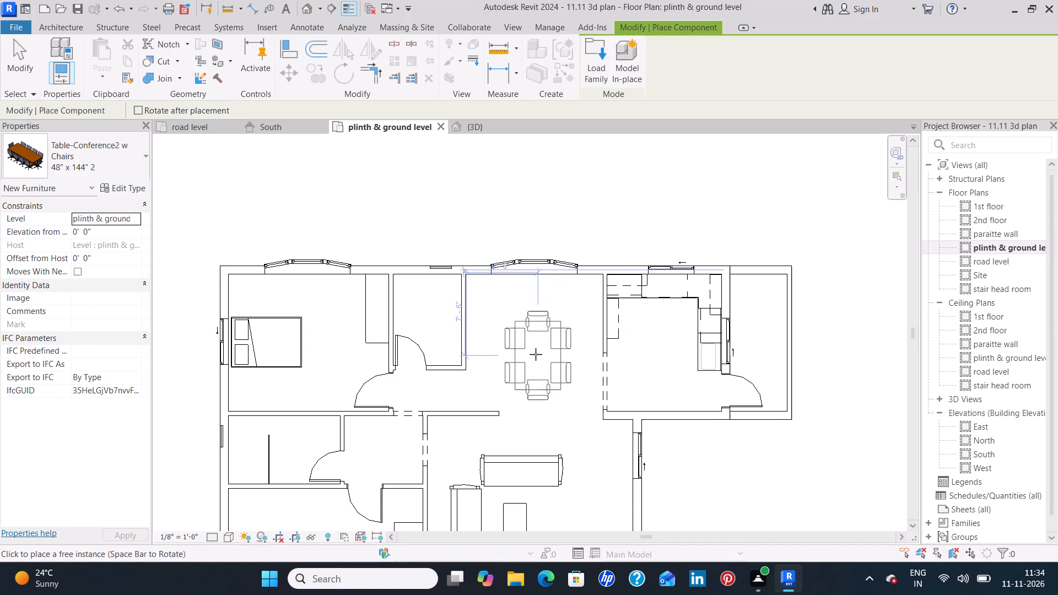
key(Escape)
key(Escape)
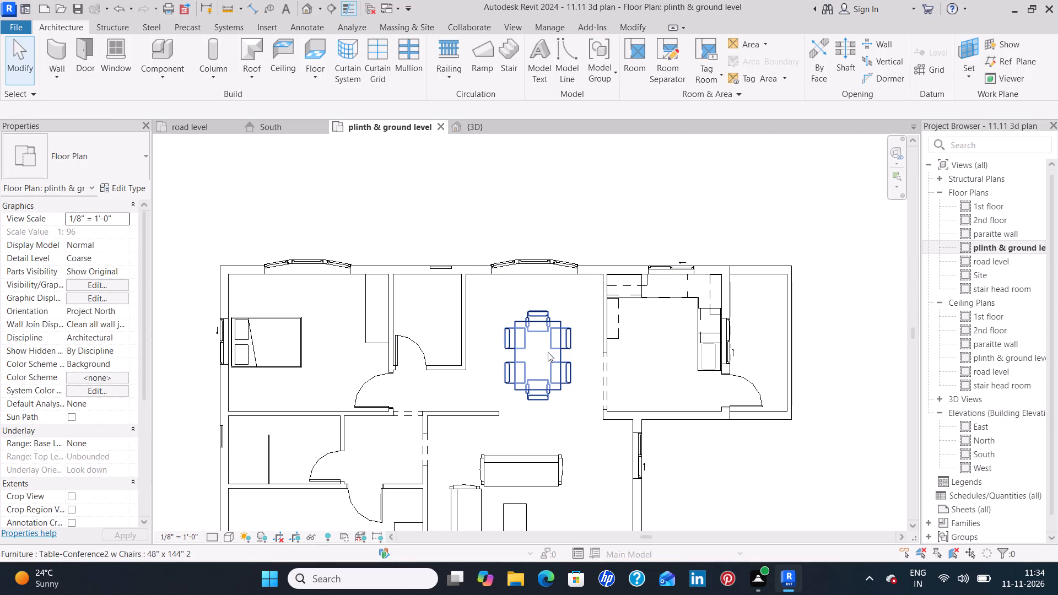
Check the plan against the reference image and load the Sink - Work family from the Plumbing MEP Fixtures' Sinks folder for placement.
scroll(548, 352, down, 5)
scroll(741, 430, down, 2)
middle_drag(726, 434, 845, 350)
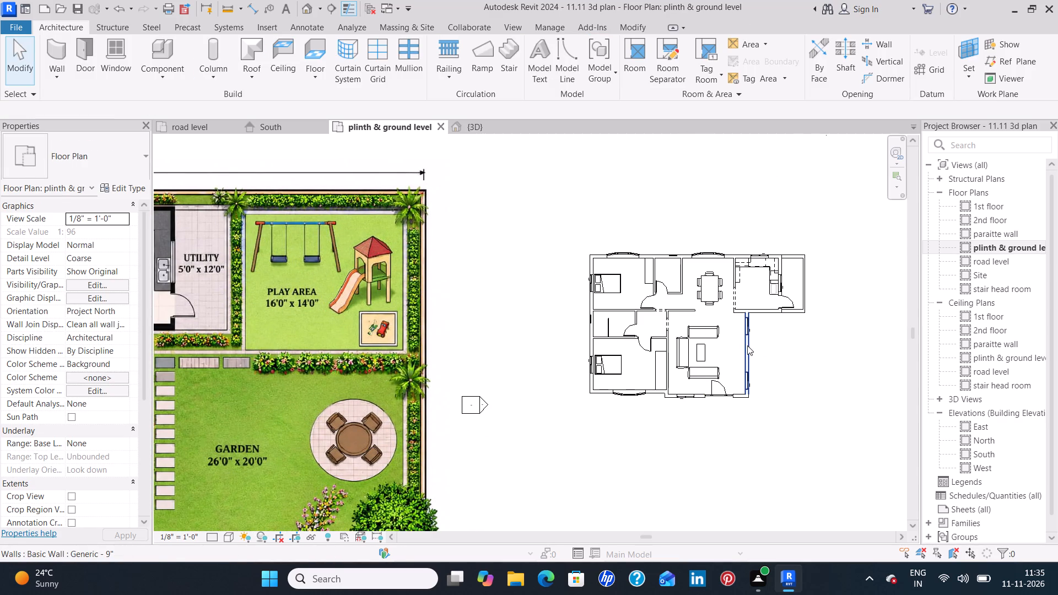
scroll(703, 348, down, 4)
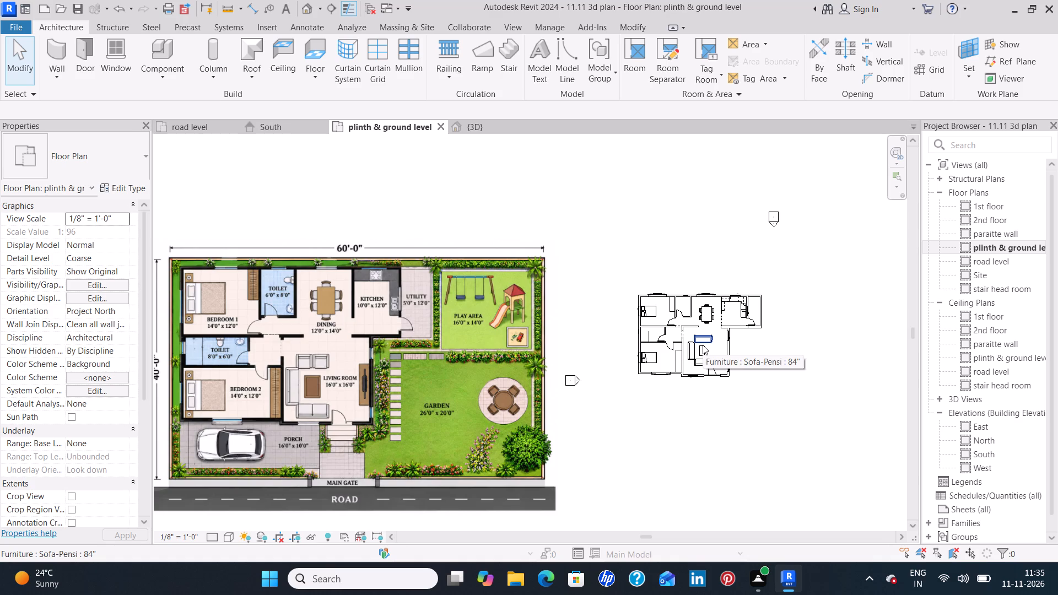
scroll(703, 345, up, 1)
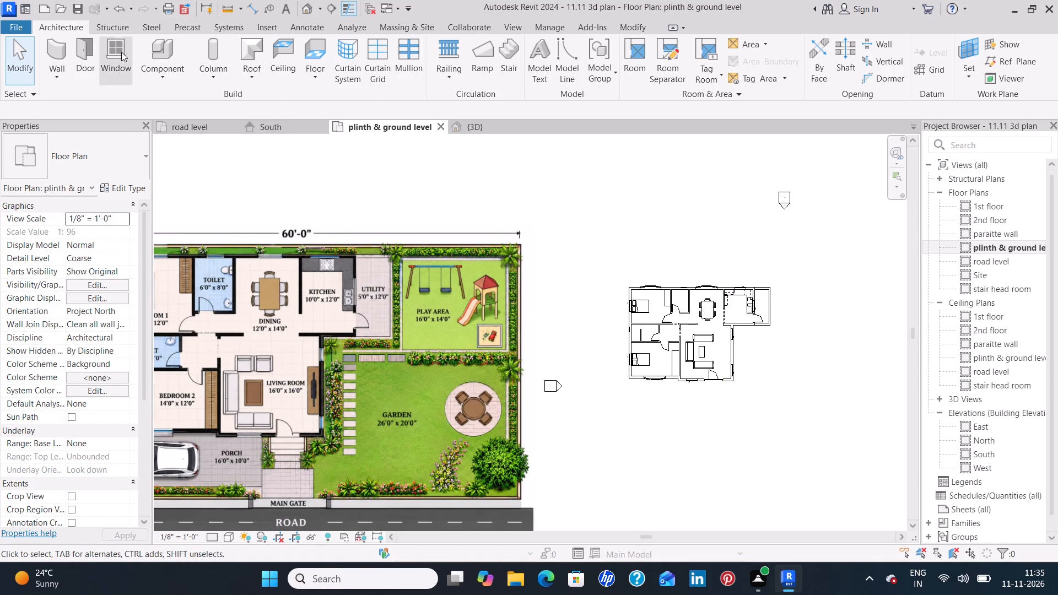
drag(163, 51, 168, 51)
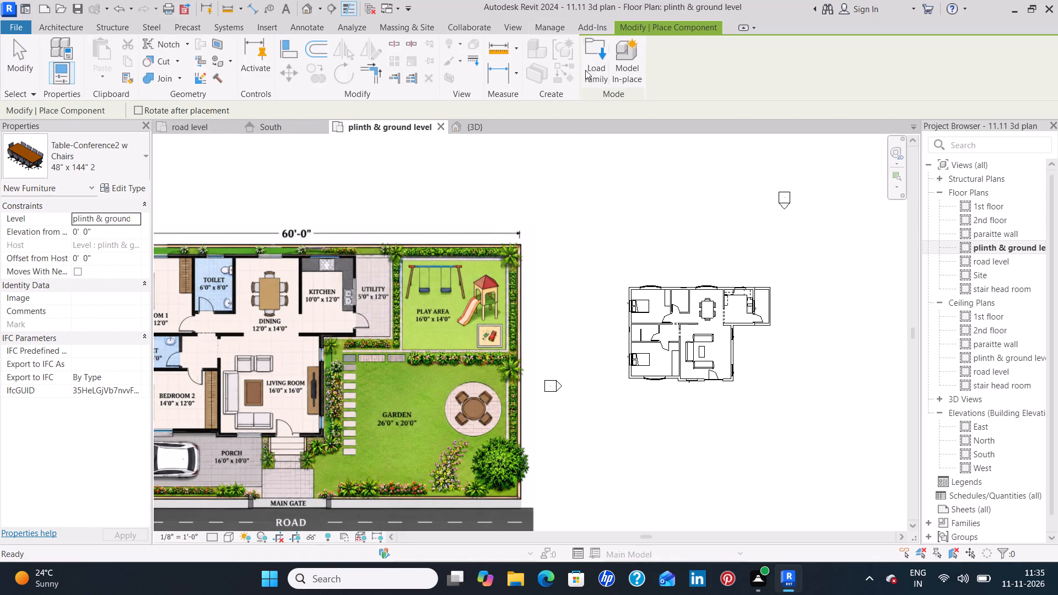
click(593, 69)
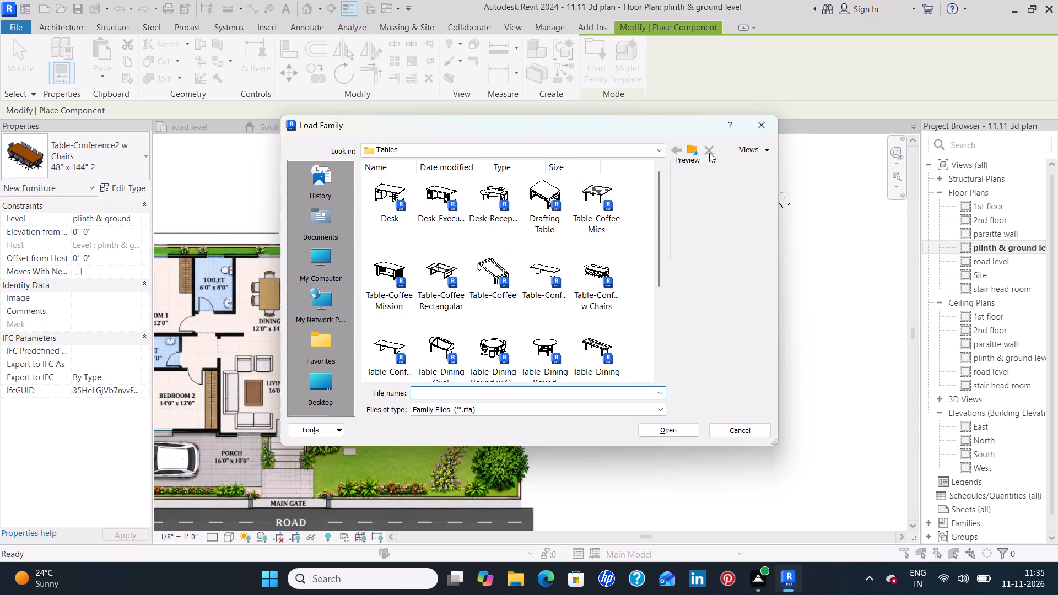
click(694, 149)
click(694, 149)
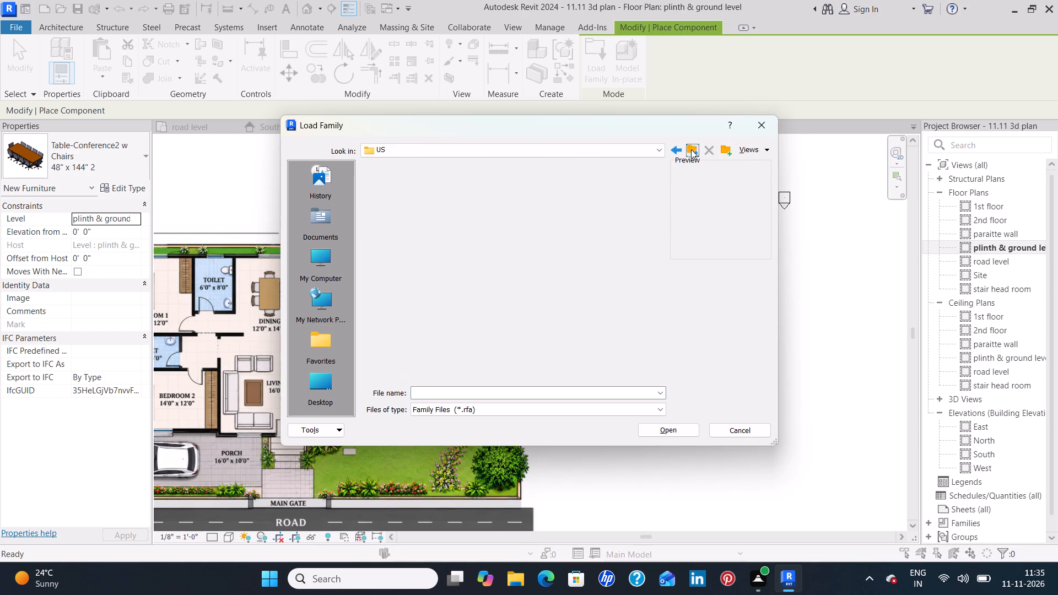
scroll(574, 221, down, 2)
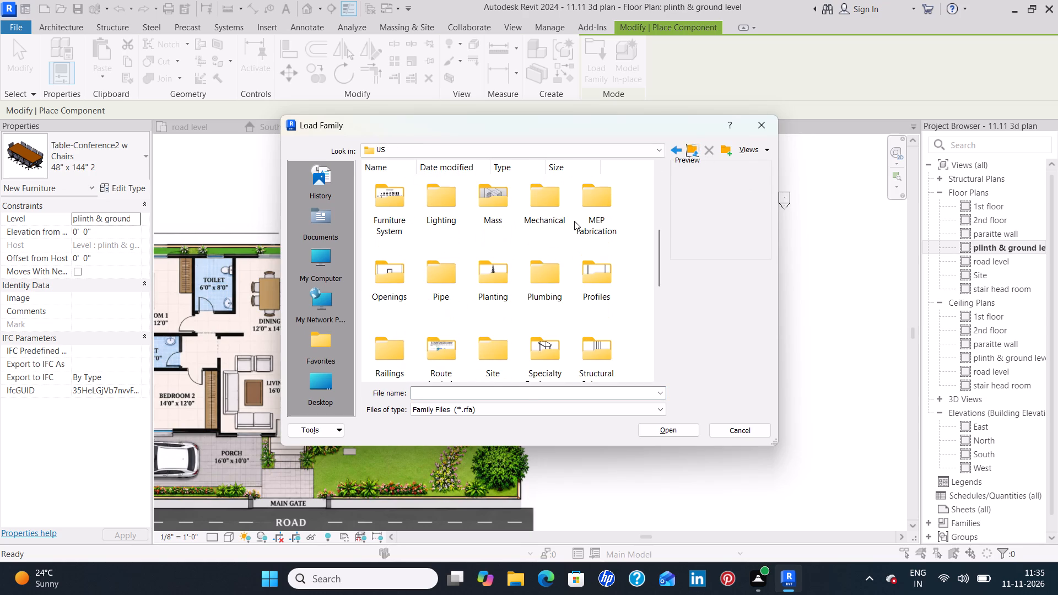
scroll(574, 221, up, 1)
scroll(574, 221, down, 1)
double_click(555, 280)
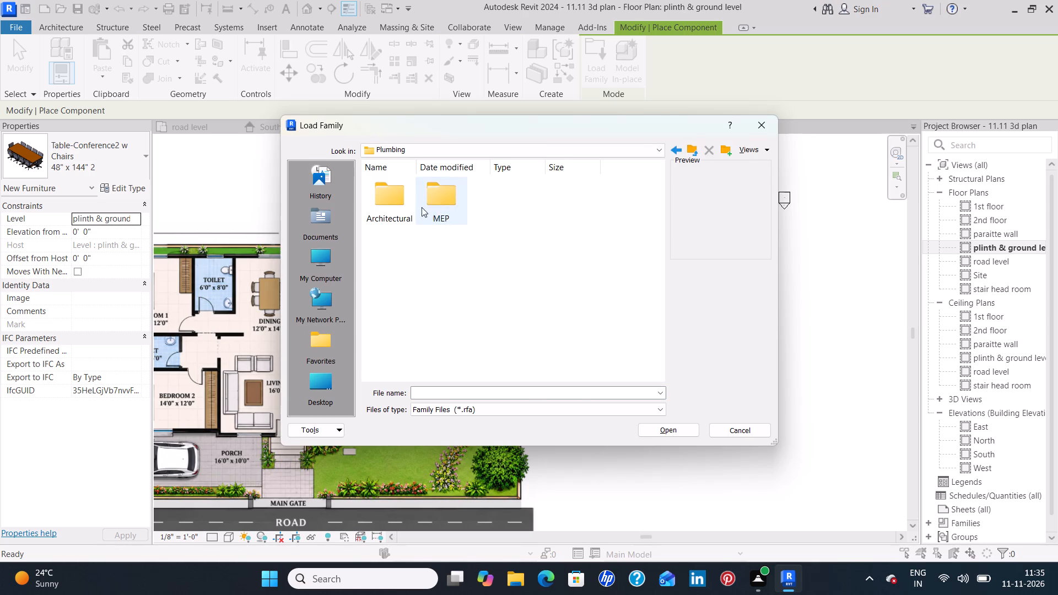
double_click(450, 207)
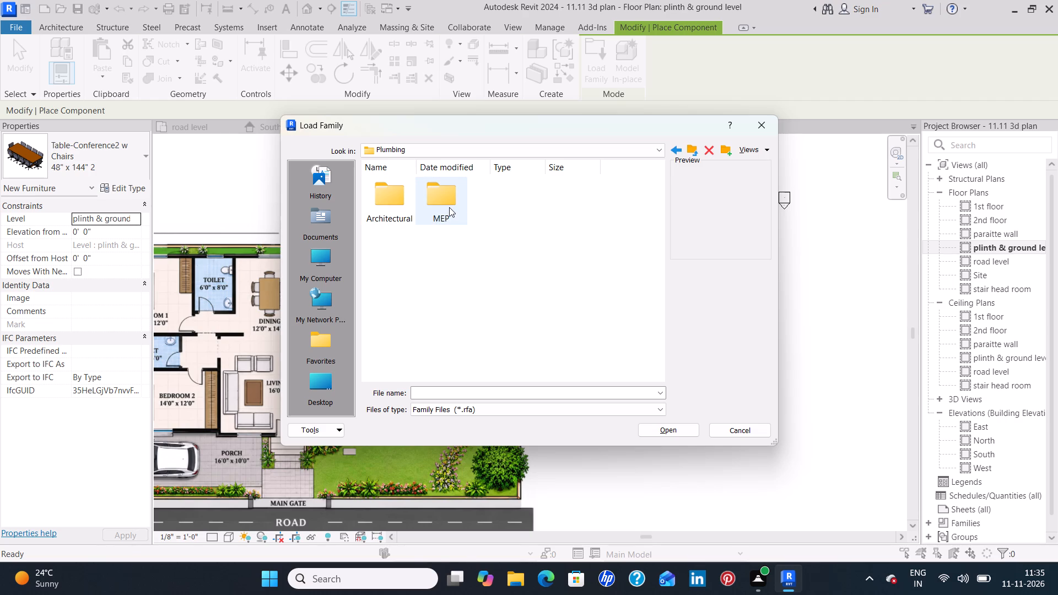
double_click(456, 197)
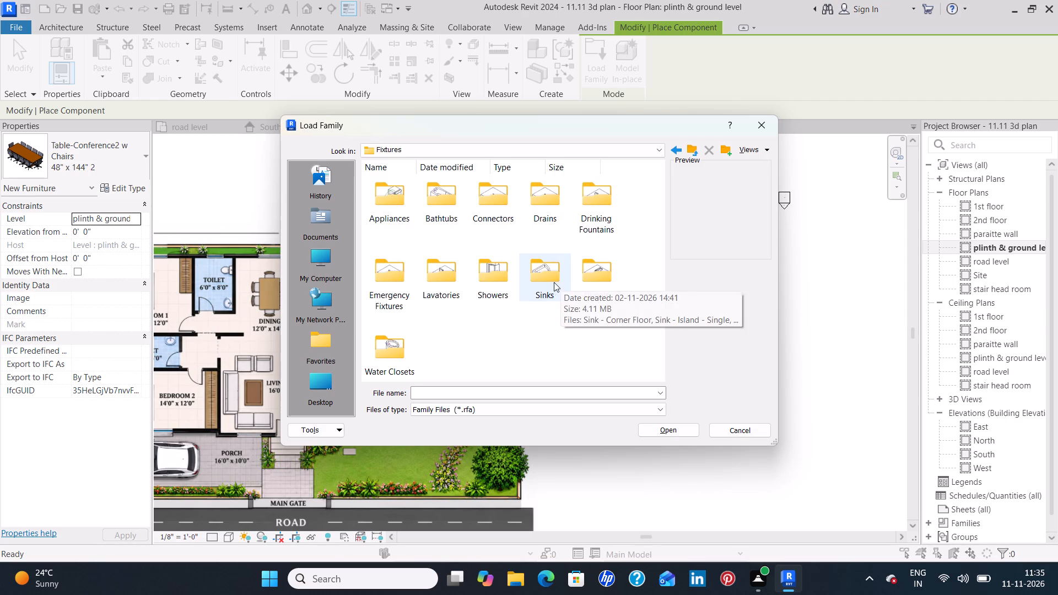
click(543, 275)
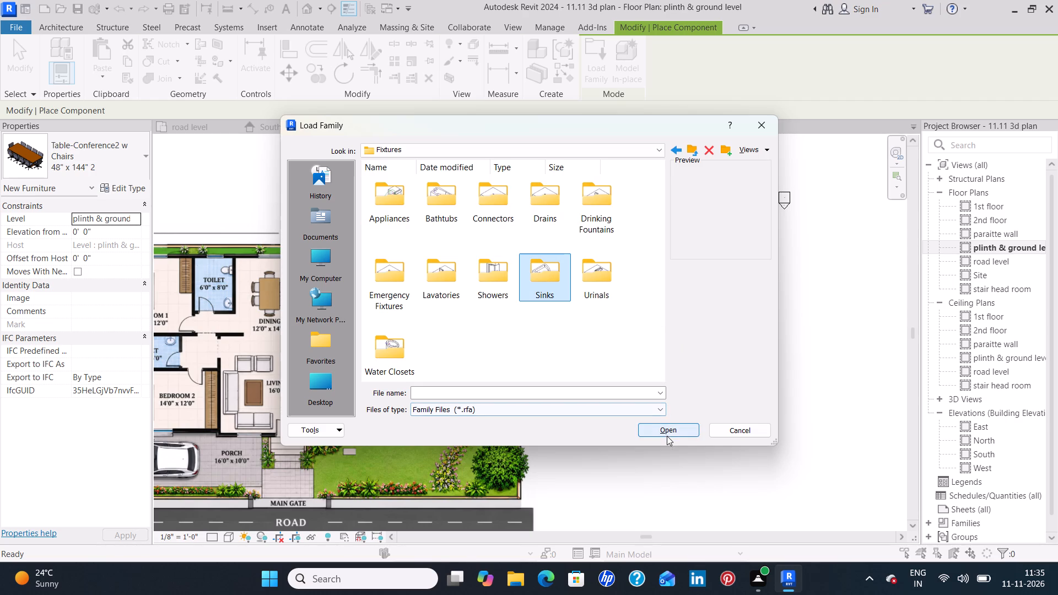
double_click(554, 275)
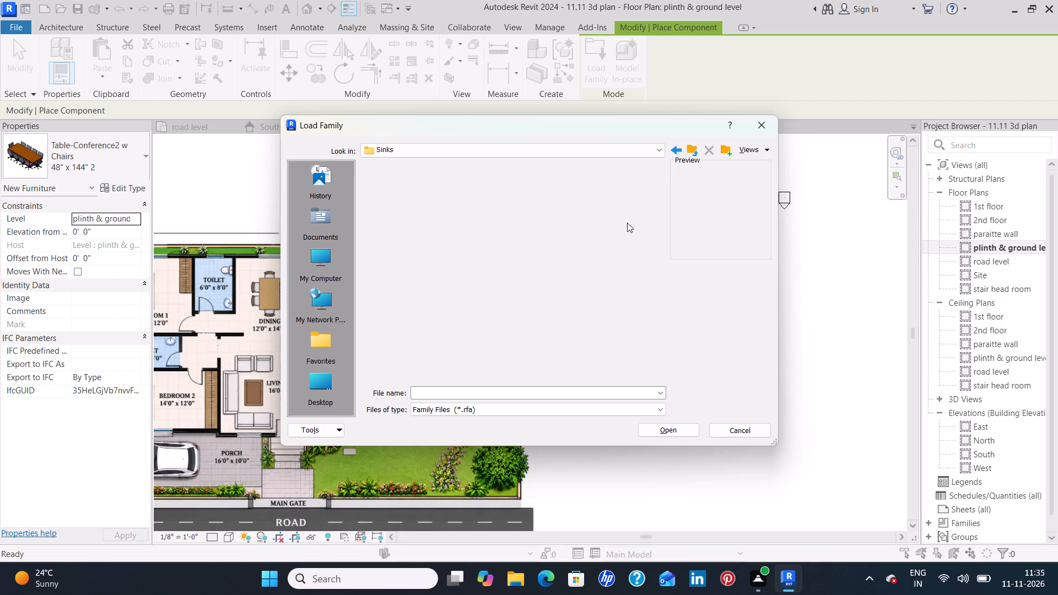
click(535, 267)
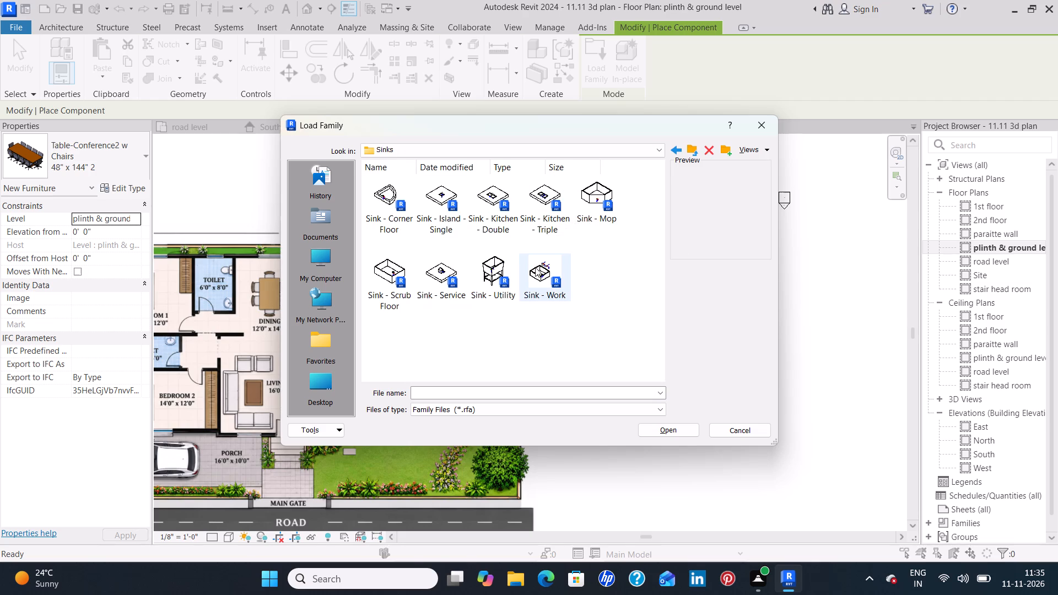
click(676, 428)
Place a rotated 20"x18" Sink - Work in the lower-right corner of the toilet beside the dining area.
scroll(687, 290, up, 2)
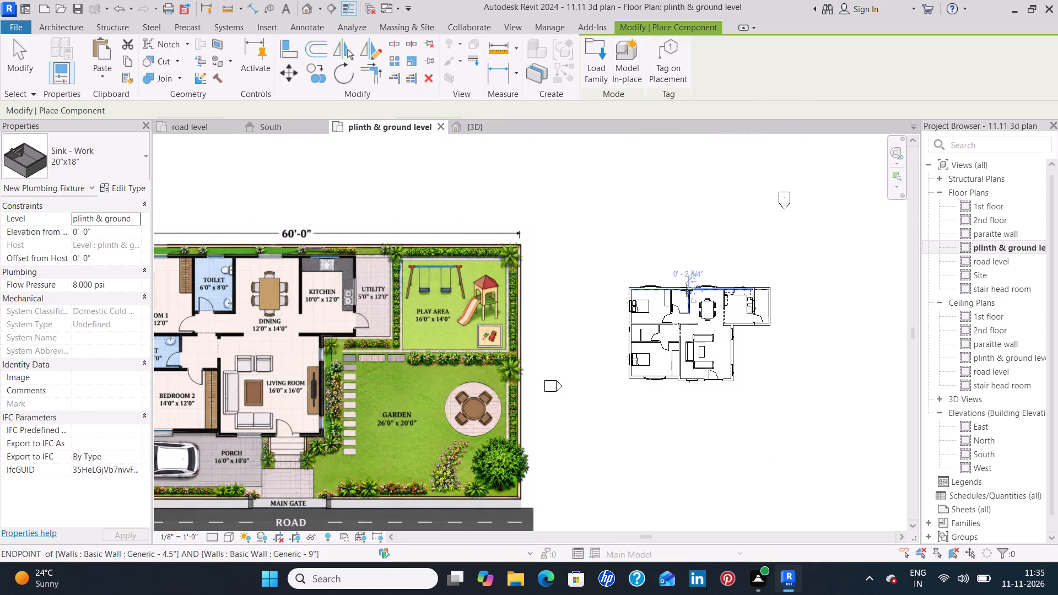
scroll(687, 290, up, 12)
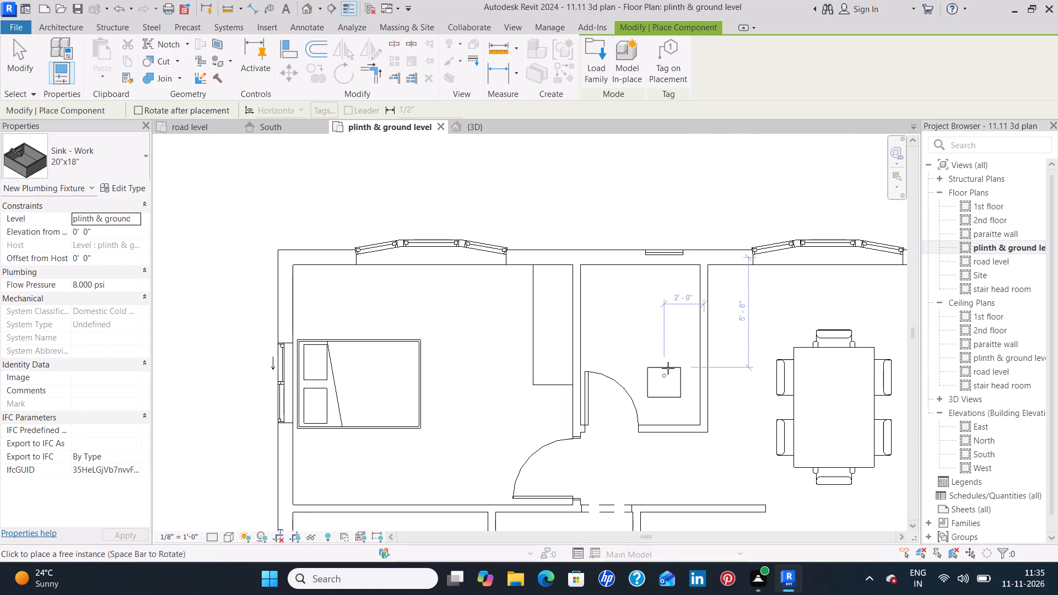
key(space)
key(space)
key(space)
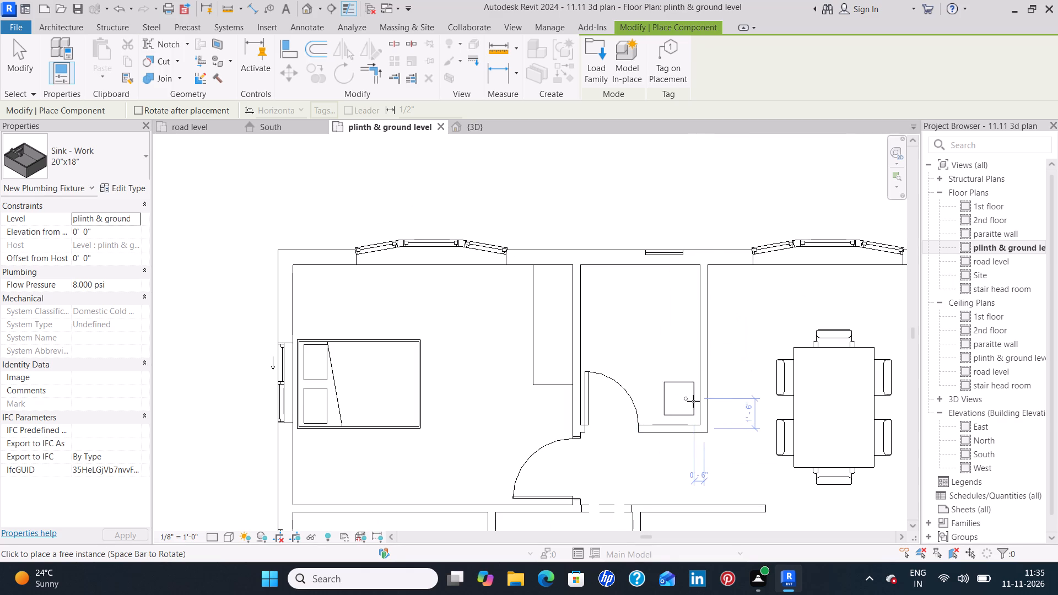
click(698, 408)
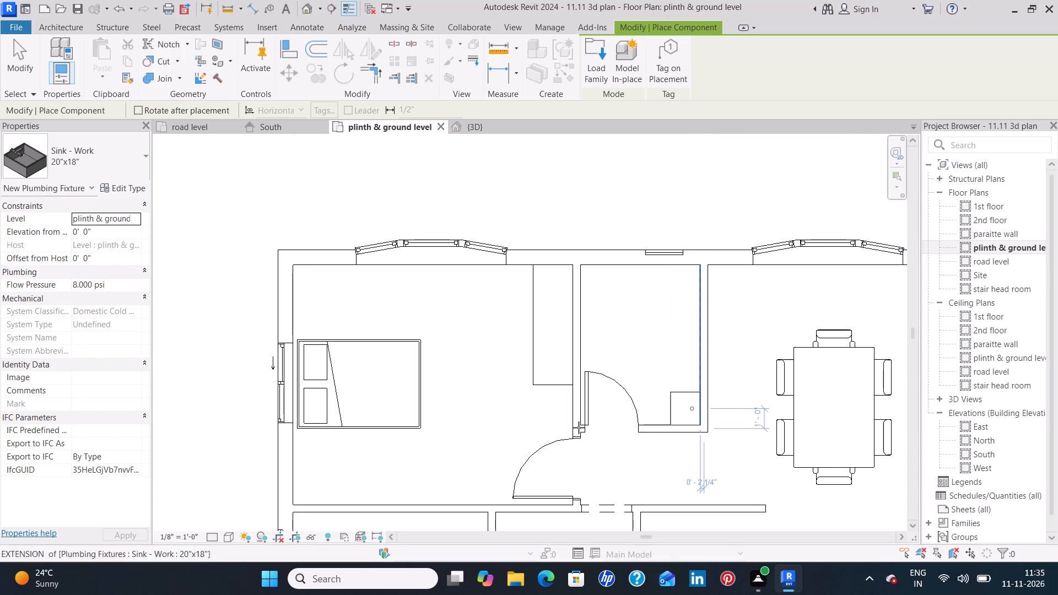
Place a second 20"x18" Sink - Work, rotated against the upper wall, in the upper-right corner of the toilet between the bedrooms.
scroll(558, 458, down, 5)
scroll(512, 458, down, 3)
middle_drag(430, 459, 433, 445)
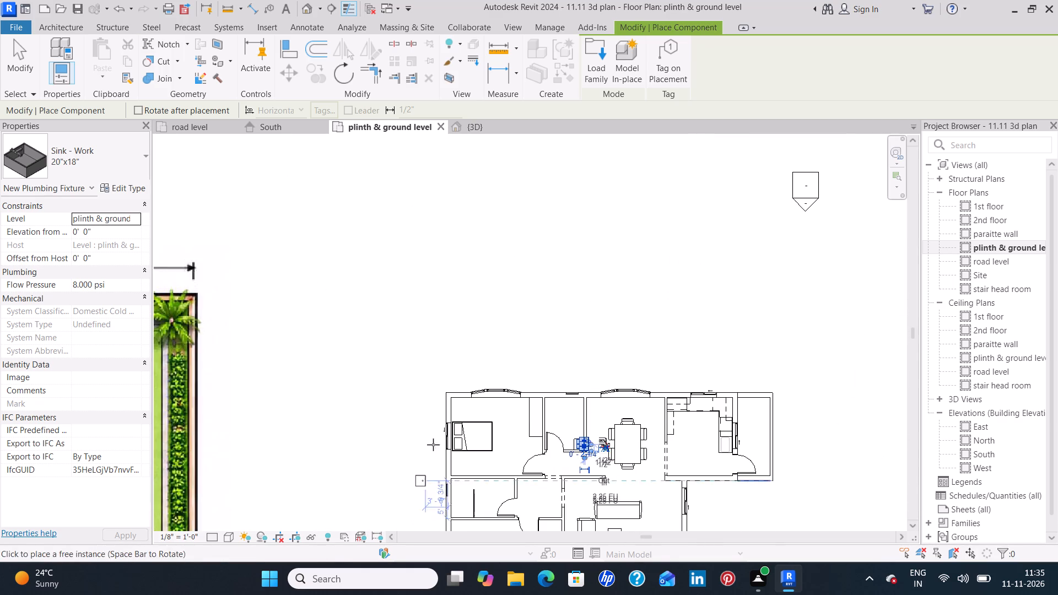
middle_drag(433, 445, 481, 306)
scroll(549, 394, up, 9)
scroll(560, 330, up, 4)
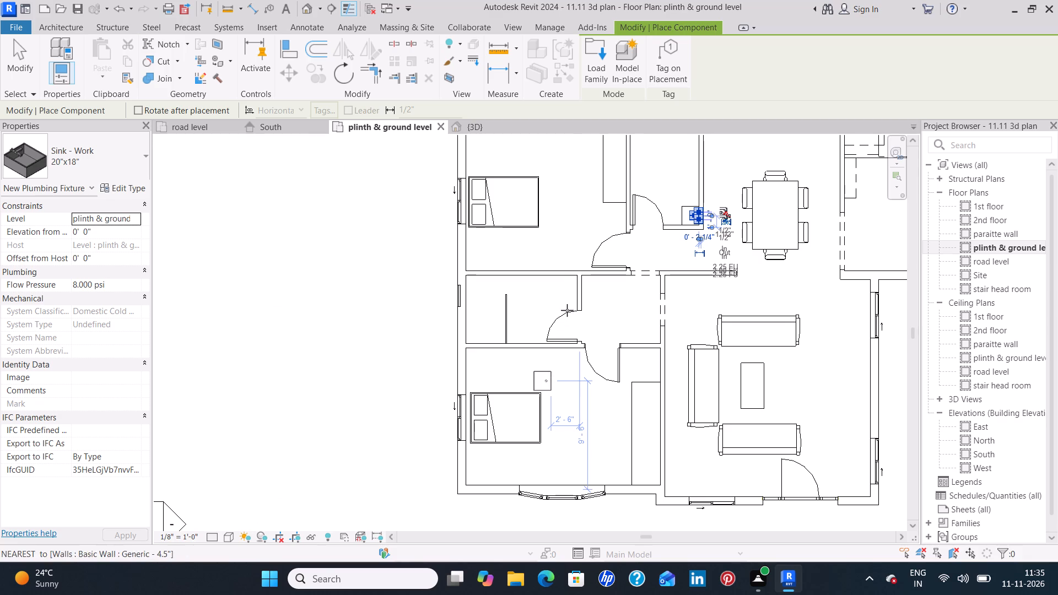
middle_drag(580, 251, 583, 480)
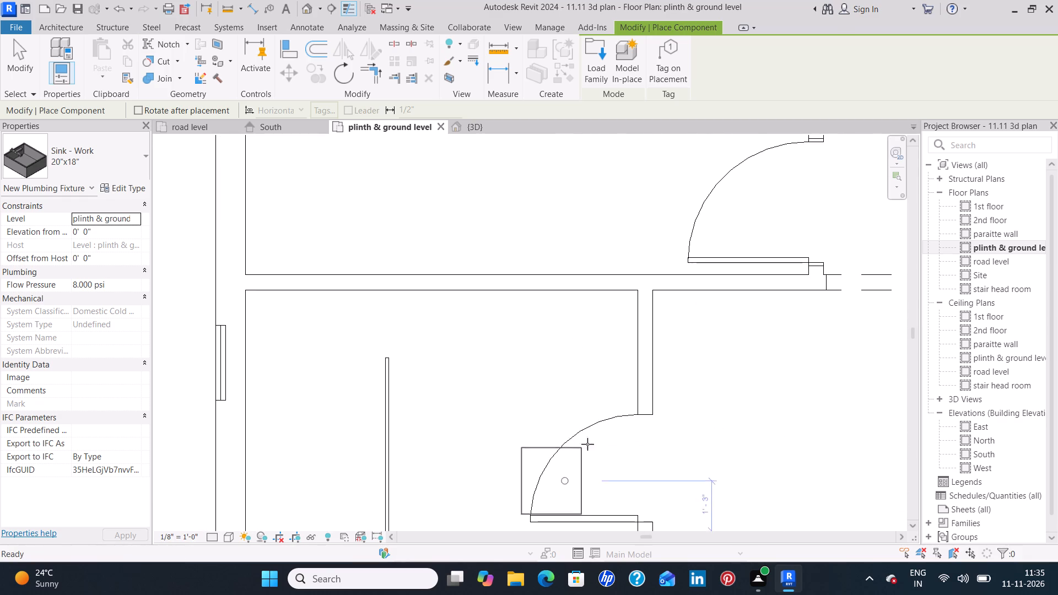
key(space)
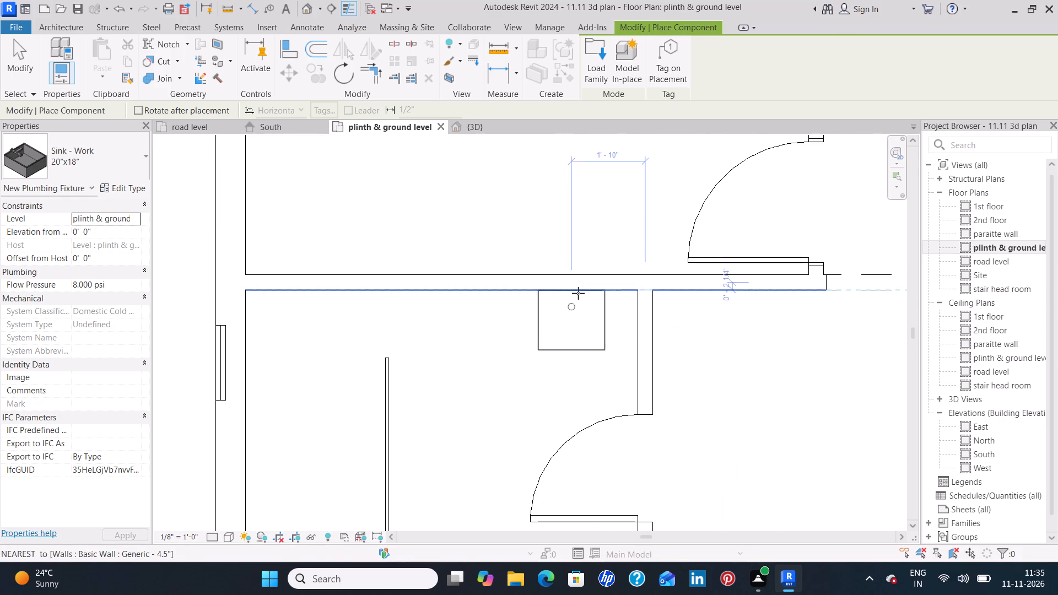
click(606, 294)
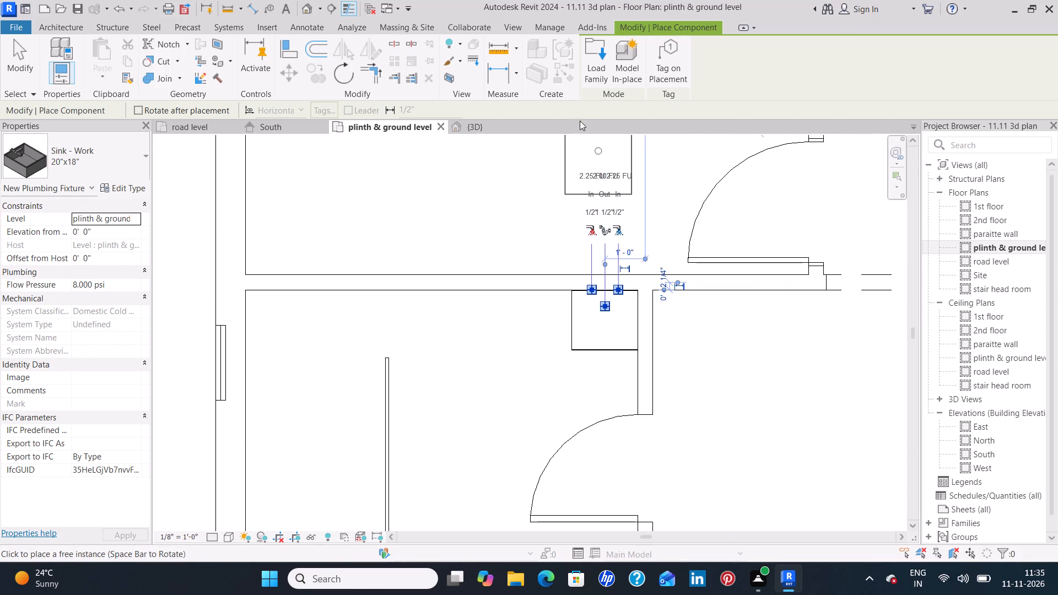
Load the Water Closet - Flush Tank family from the plumbing fixtures' Water Closets folder for placement.
click(591, 58)
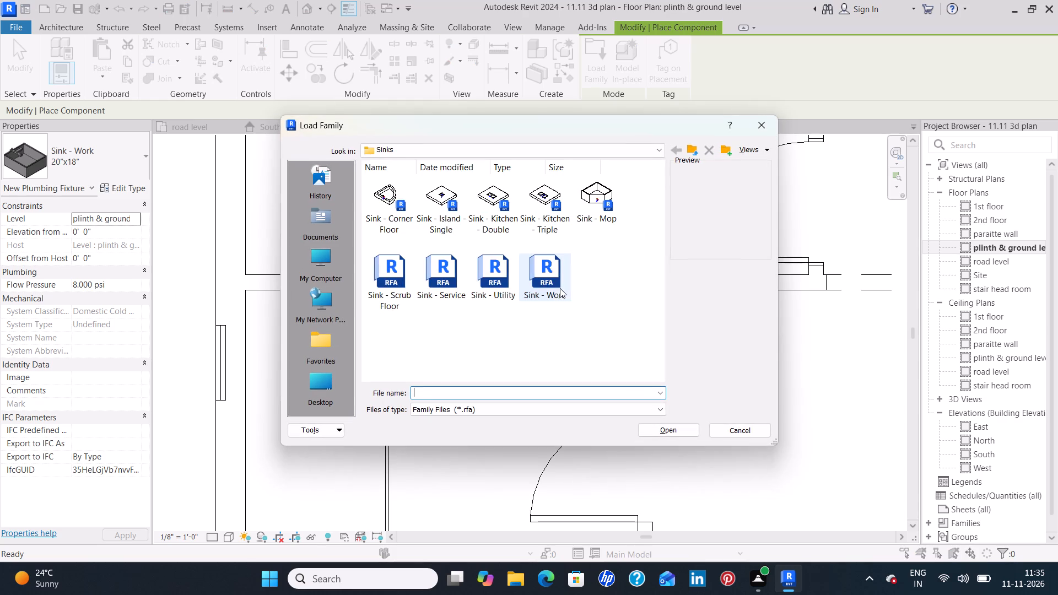
click(698, 153)
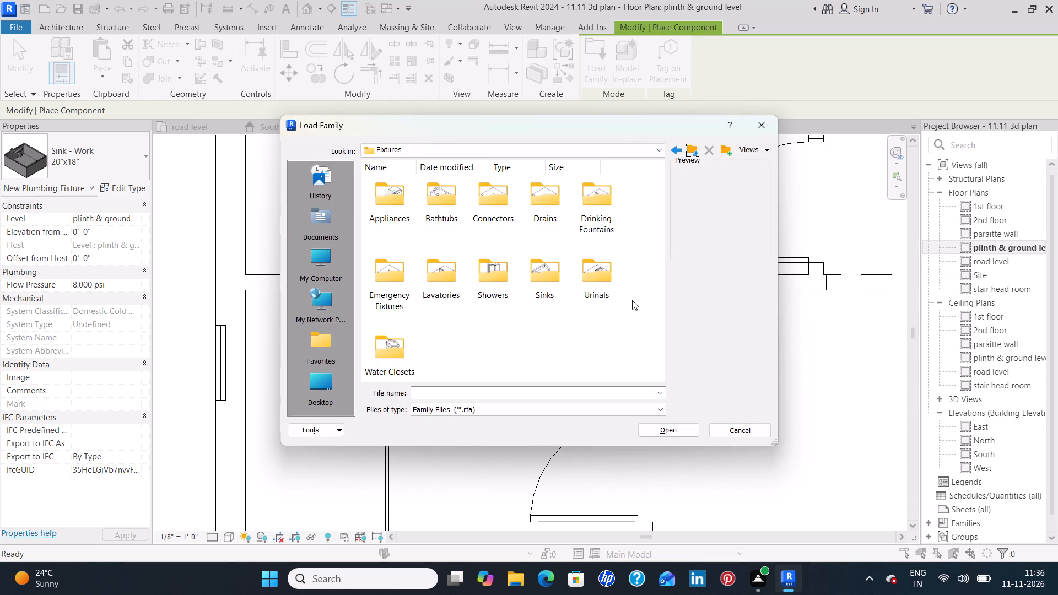
double_click(597, 271)
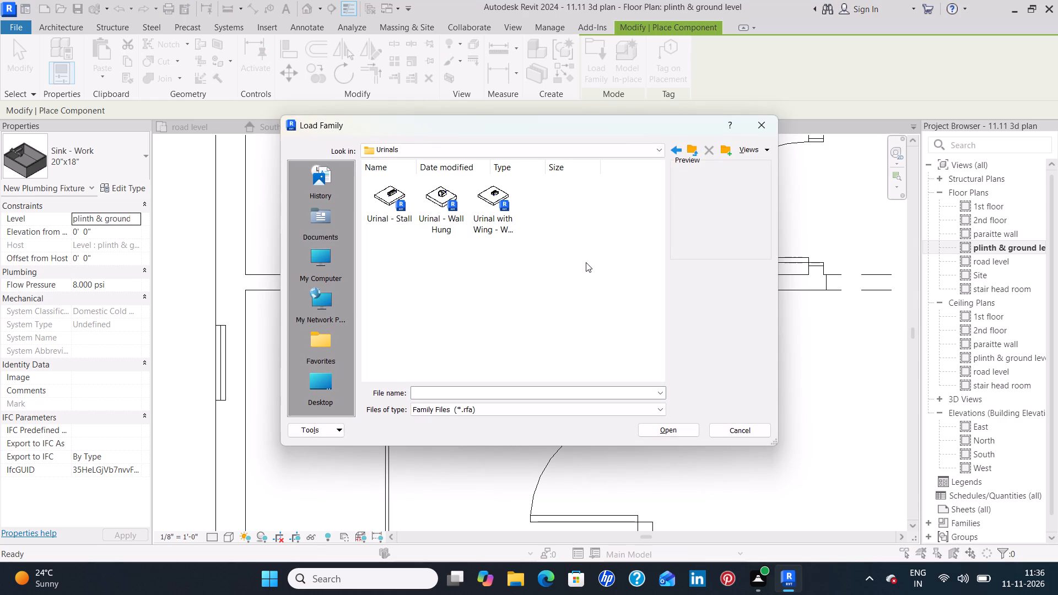
click(696, 148)
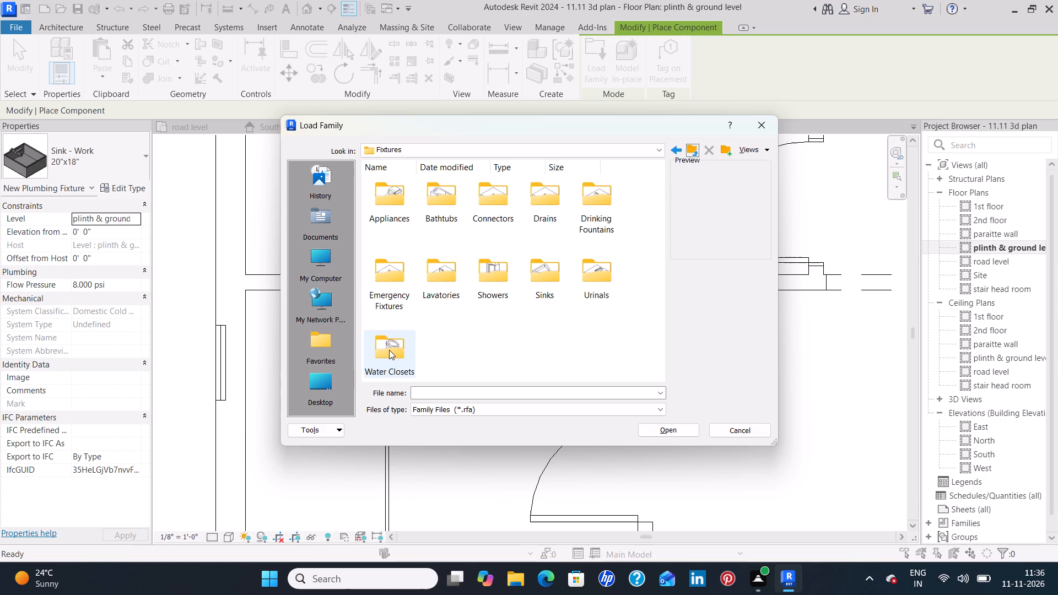
double_click(385, 336)
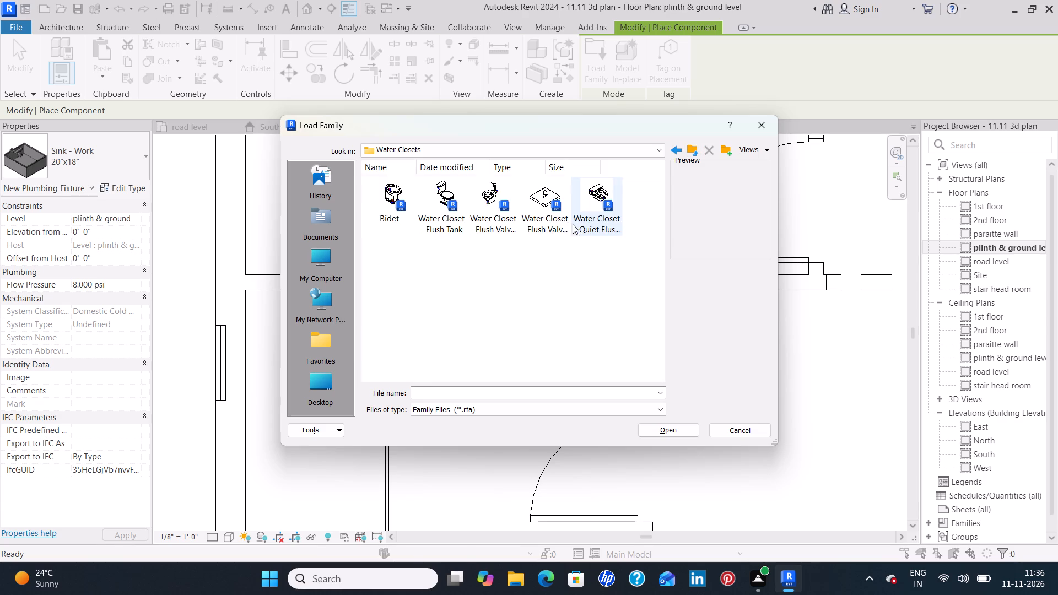
click(436, 213)
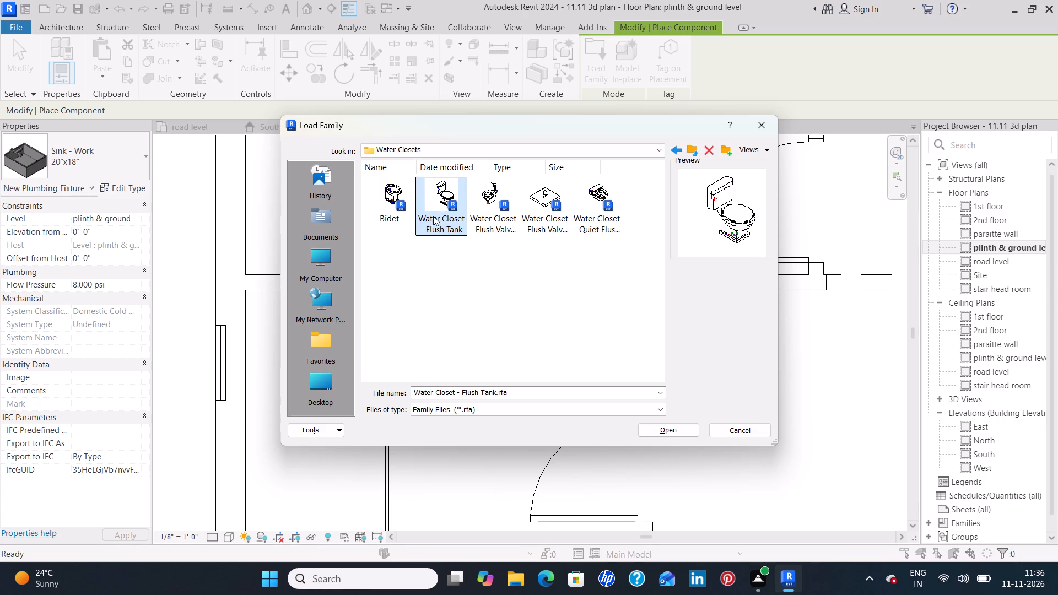
click(681, 437)
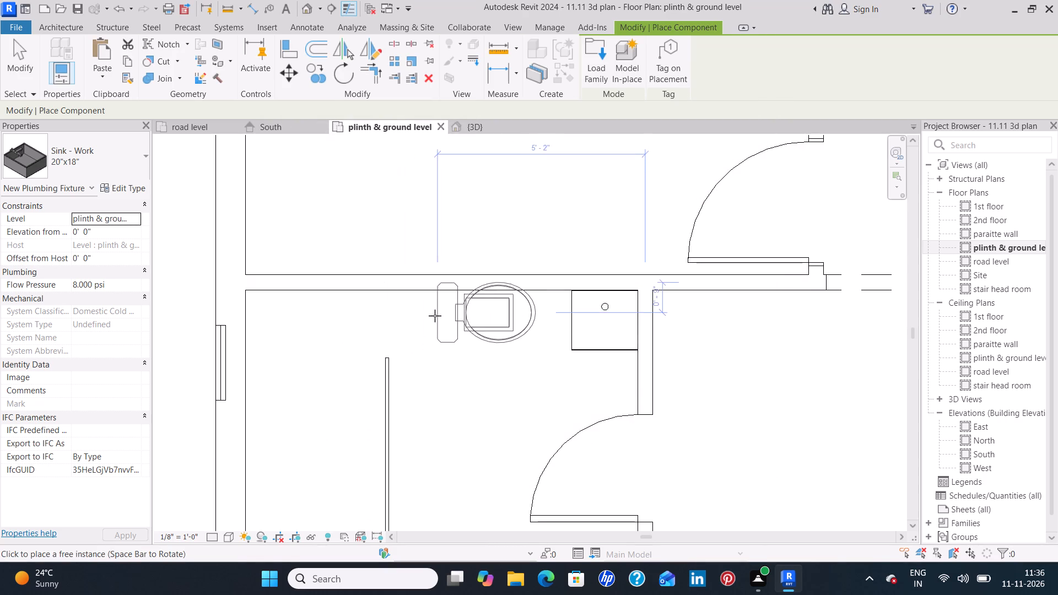
Place a rotated Water Closet - Flush Tank against the lower wall of the toilet between the bedrooms, about 1'-2" from the partition.
key(space)
key(space)
key(space)
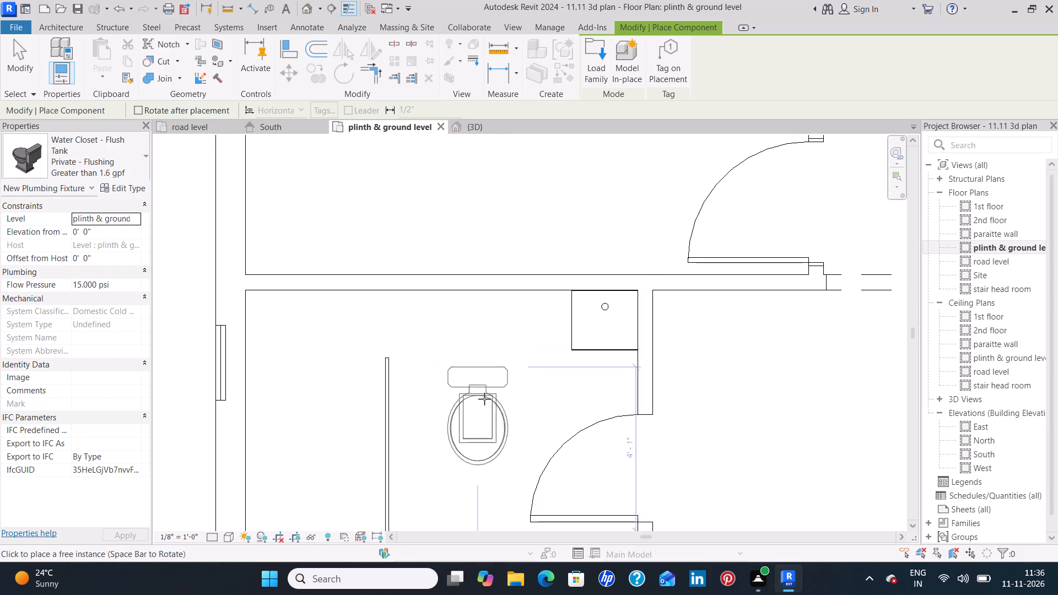
middle_drag(487, 367, 493, 253)
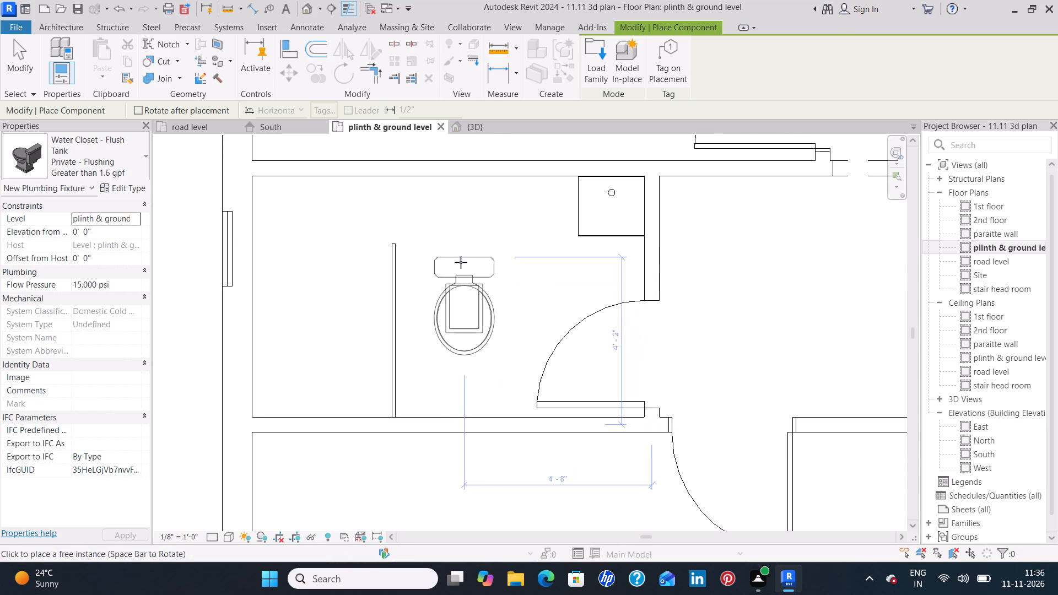
key(space)
key(space)
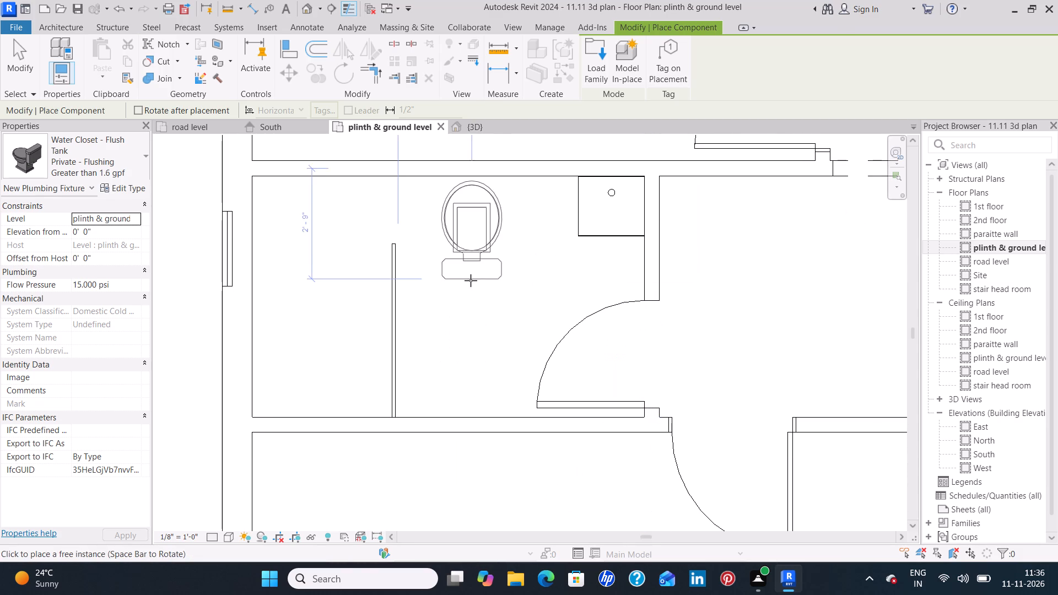
click(444, 412)
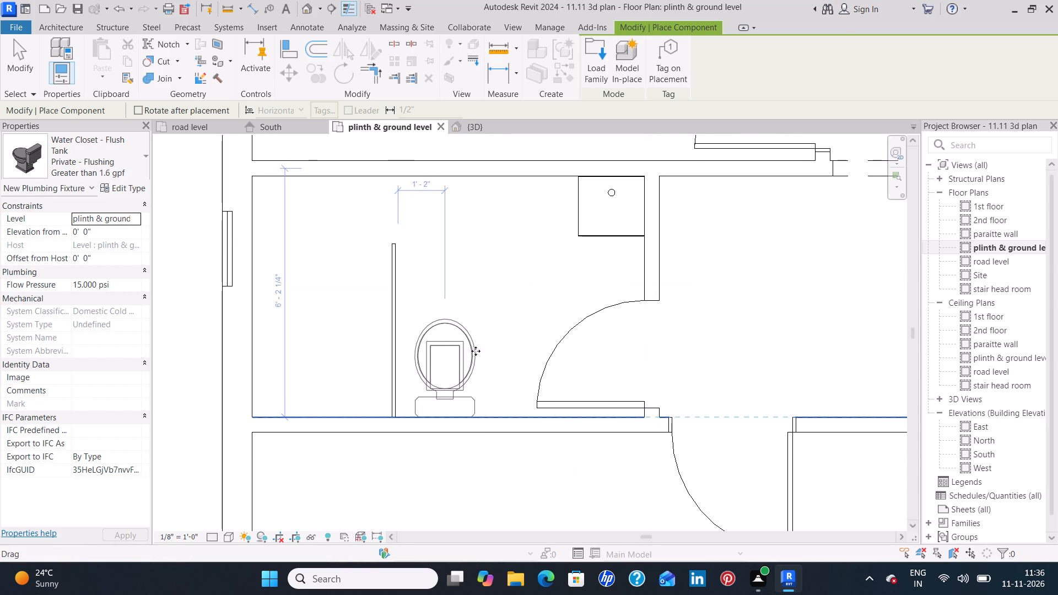
Place a second Water Closet - Flush Tank, rotated with its tank against the right wall, in the upper part of the toilet beside the dining area.
scroll(515, 289, down, 10)
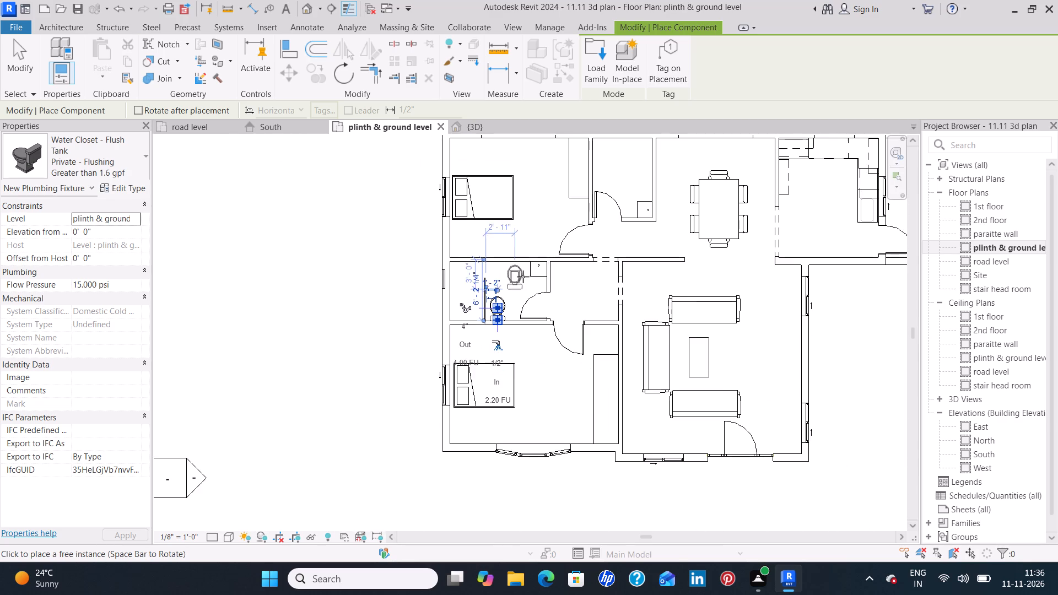
middle_drag(570, 230, 503, 452)
scroll(565, 411, up, 4)
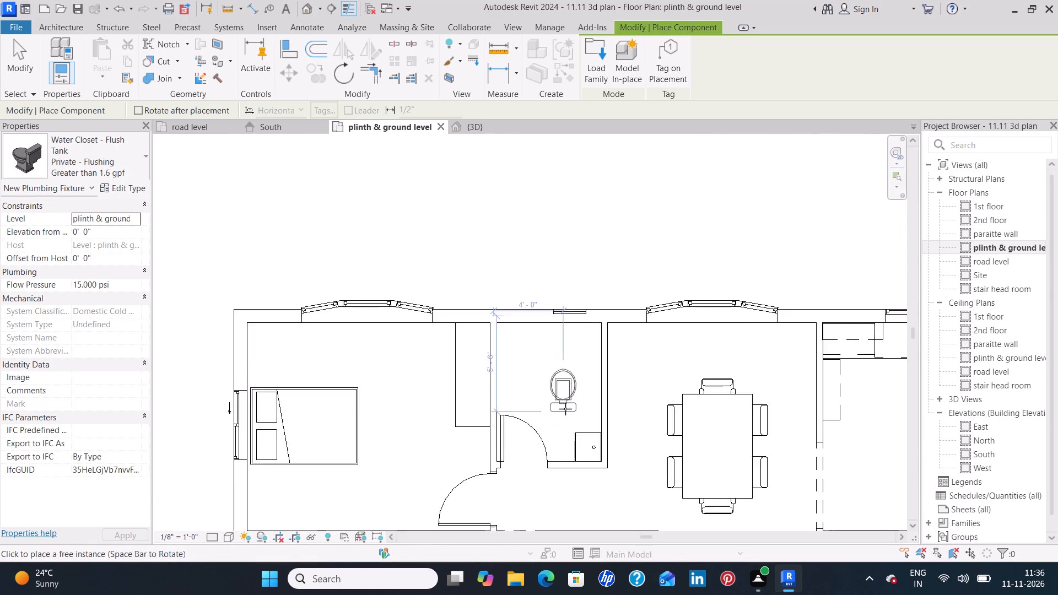
scroll(565, 409, up, 5)
key(space)
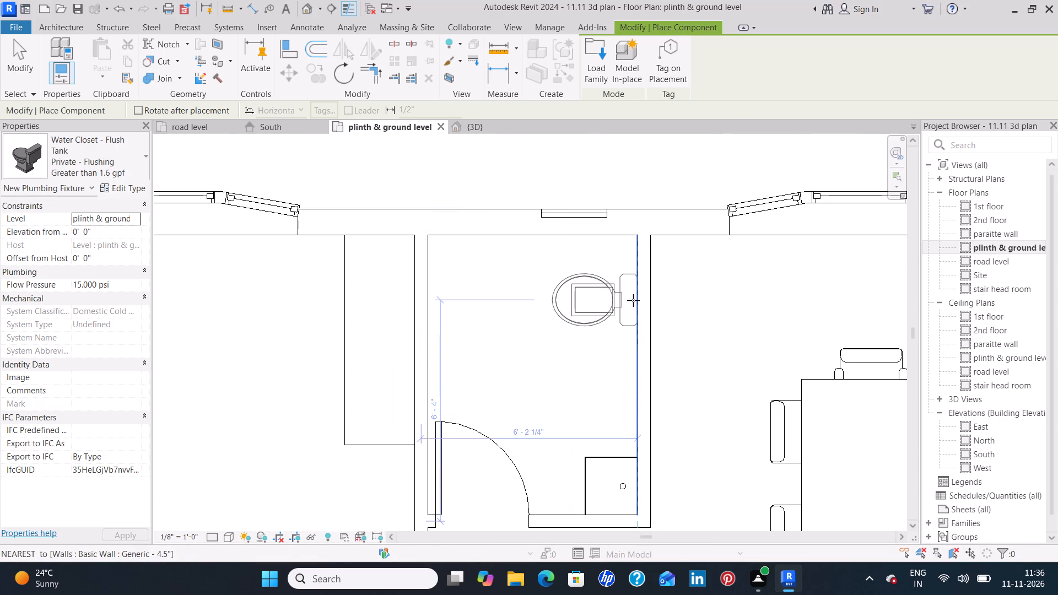
click(634, 290)
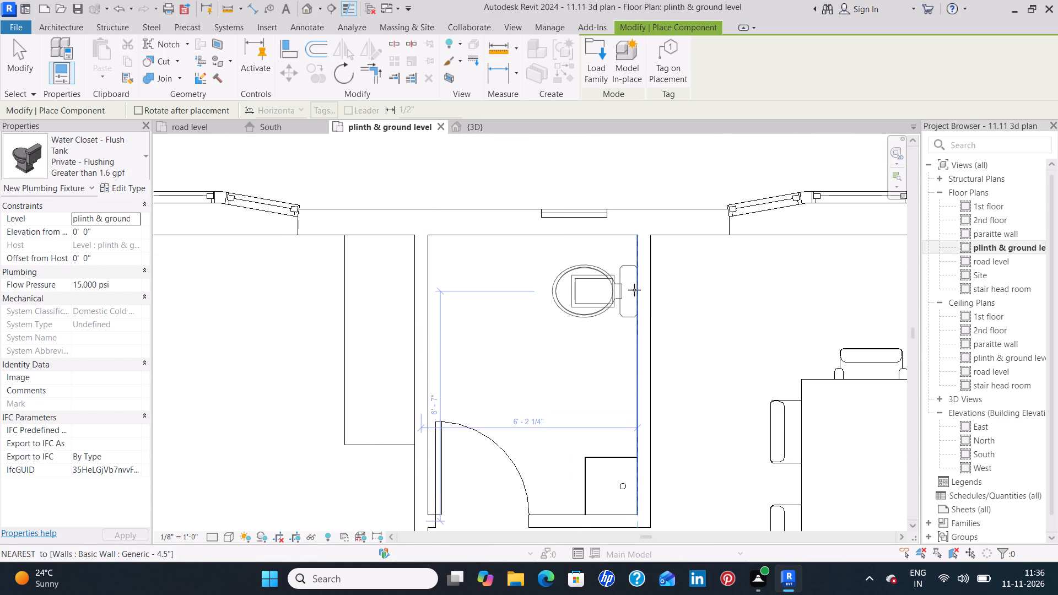
key(Escape)
key(Escape)
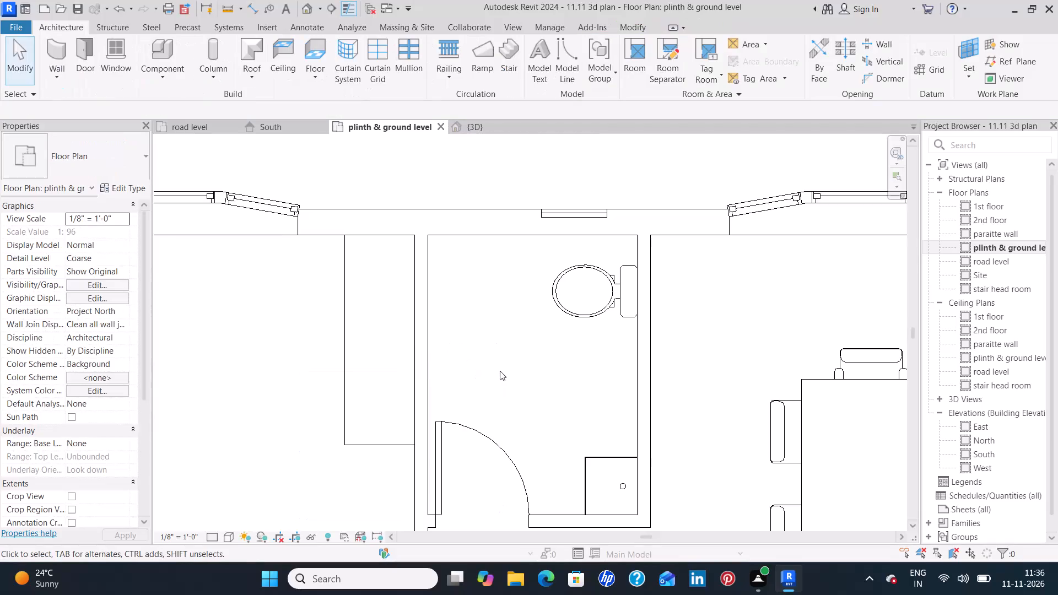
Select all instances of the 20"x18" Sink - Work and set their elevation from level to 3'.
scroll(500, 371, down, 12)
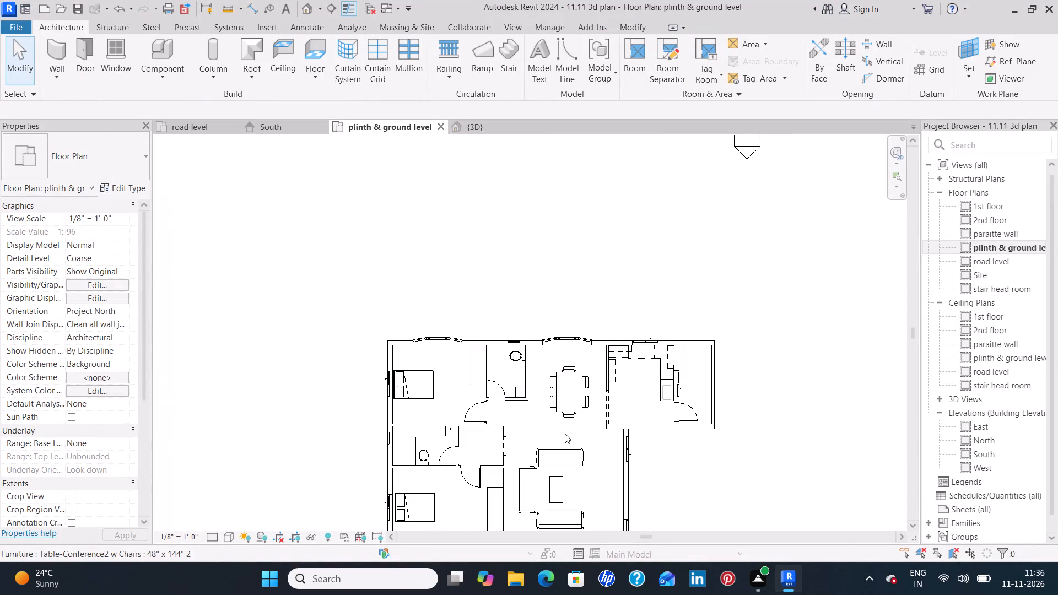
middle_drag(564, 434, 552, 377)
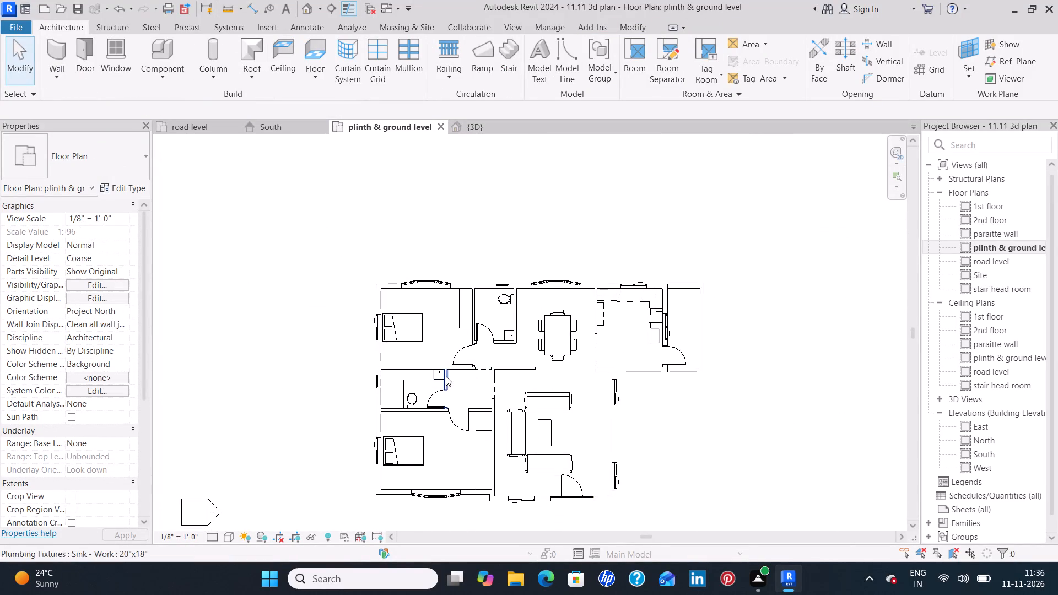
click(433, 378)
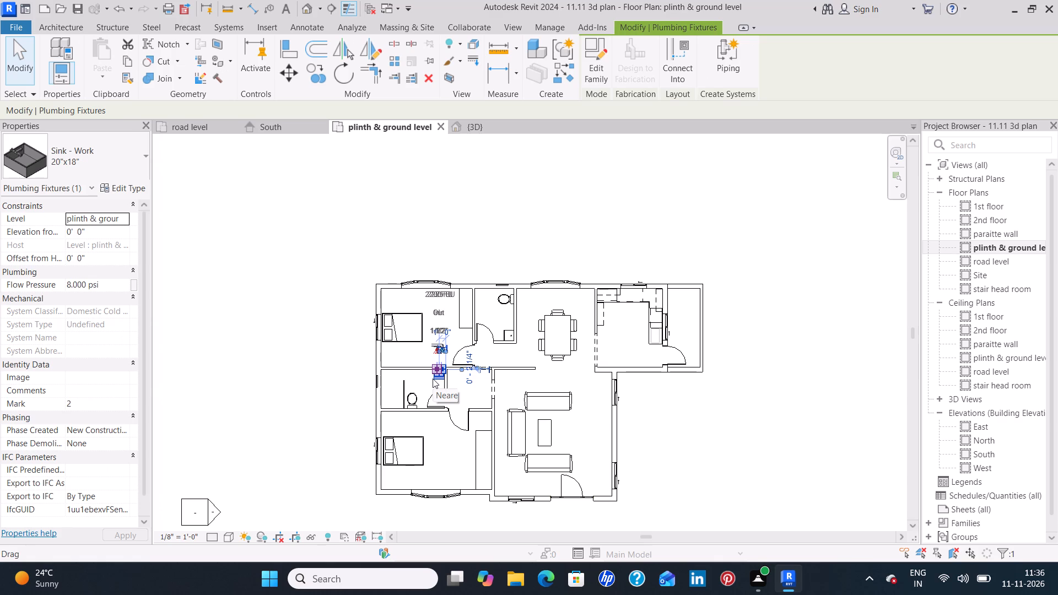
text(sa)
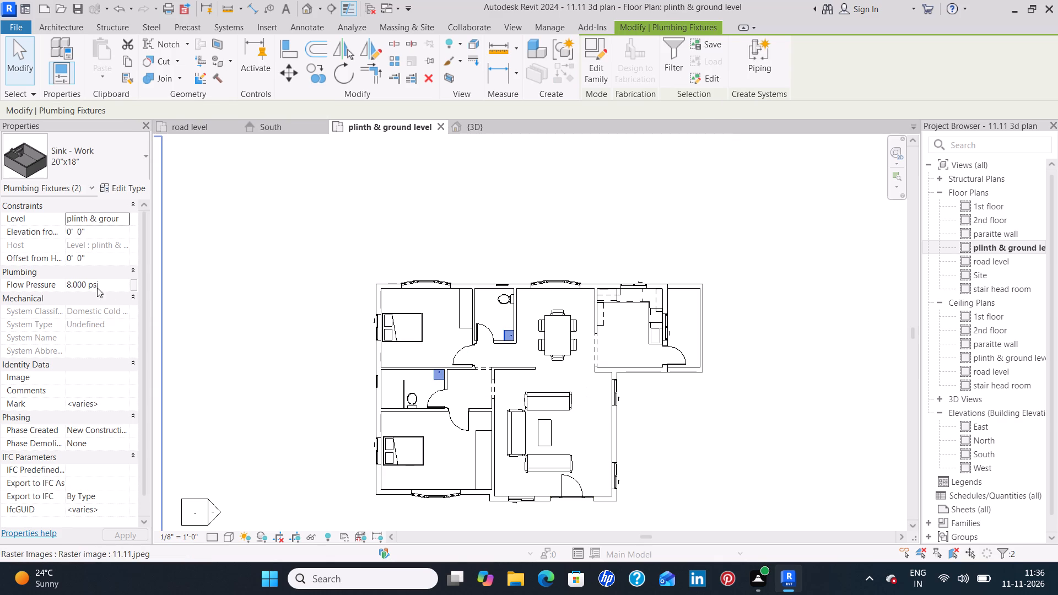
click(109, 236)
key(BackSpace)
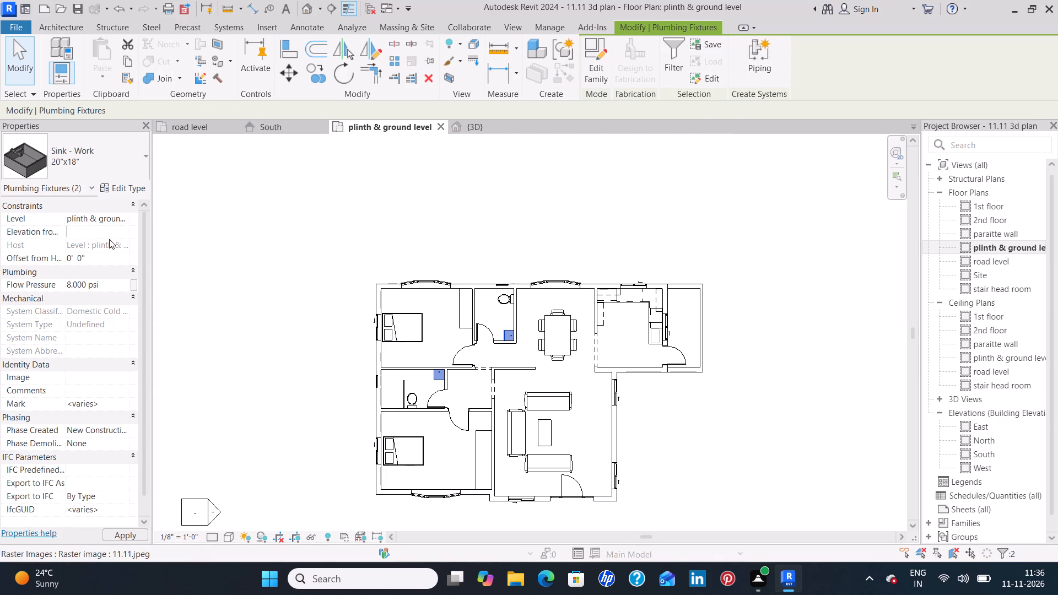
text(3')
key(Return)
click(121, 535)
click(217, 447)
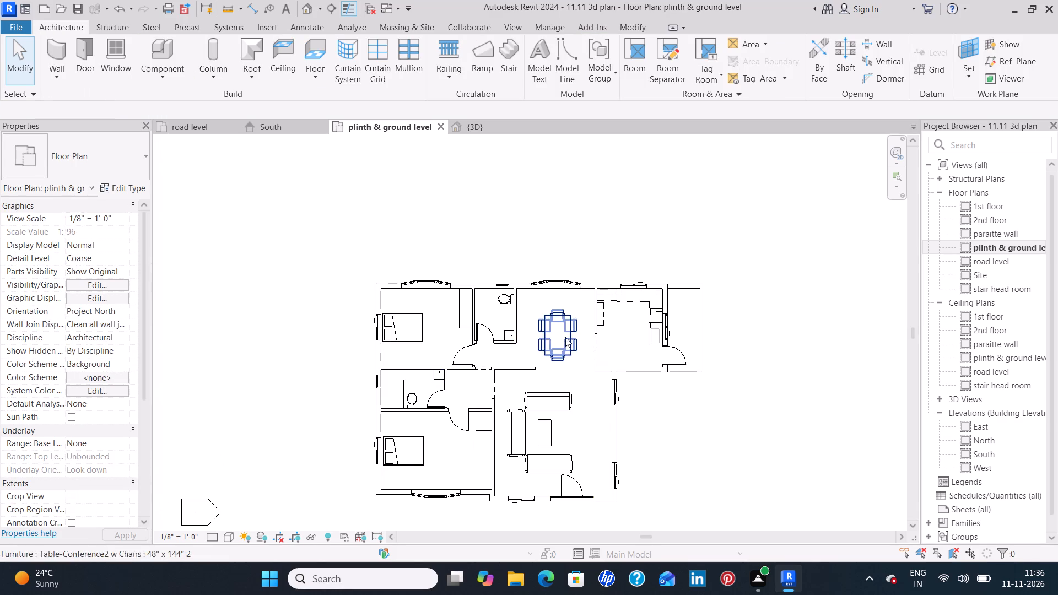
Load the Cook Top-2 Unit family from the Specialty Equipment's Domestic folder for placement.
middle_drag(644, 461, 589, 457)
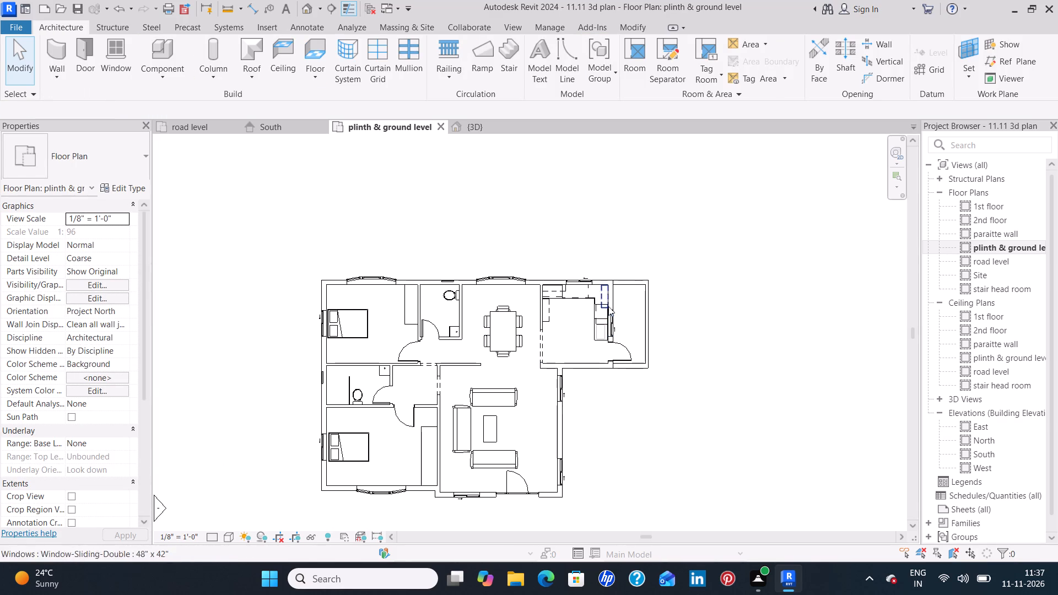
click(149, 48)
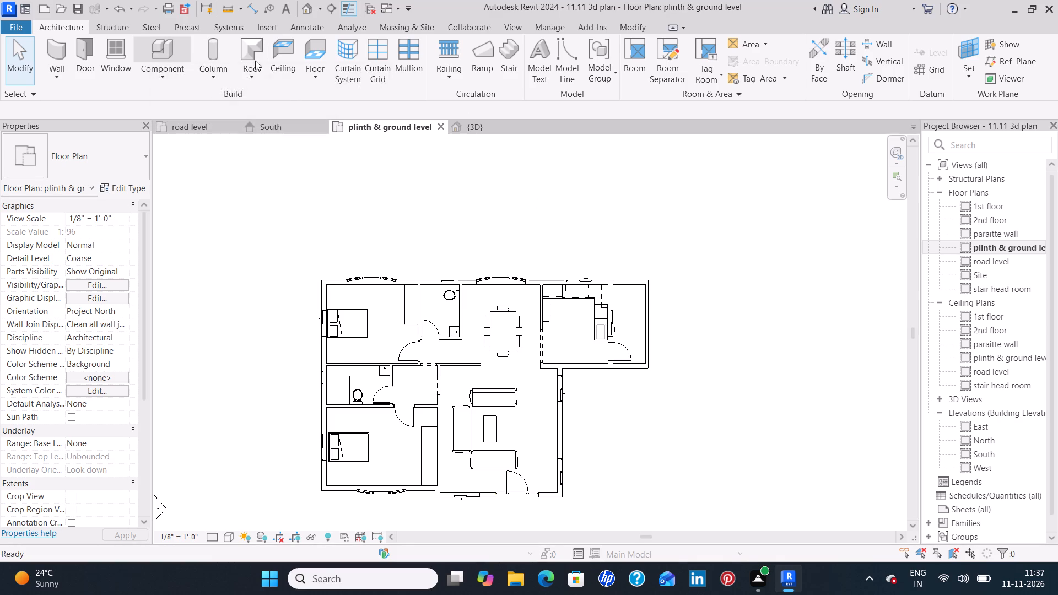
click(597, 77)
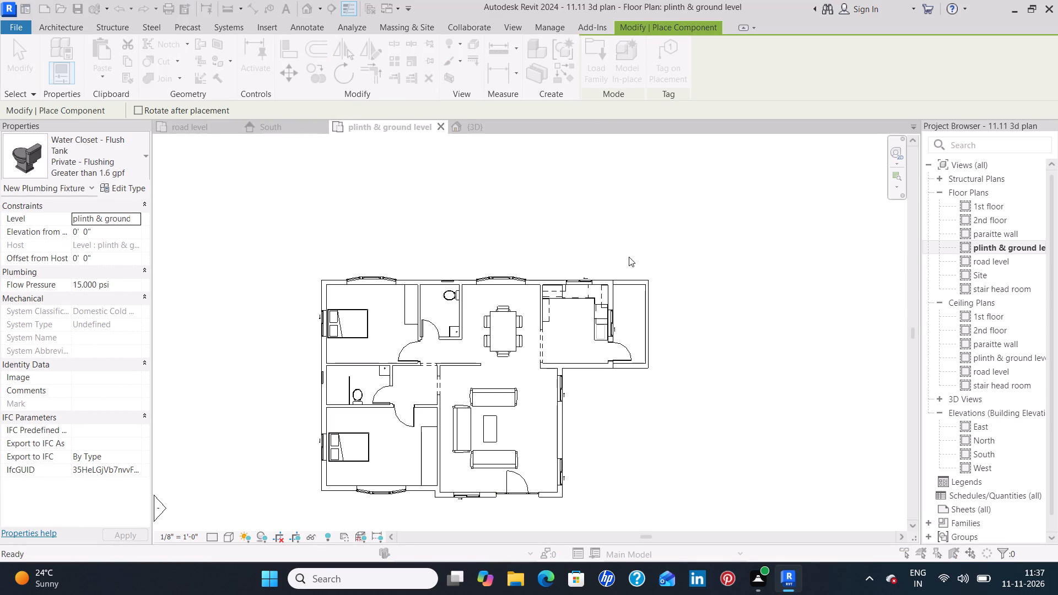
click(687, 148)
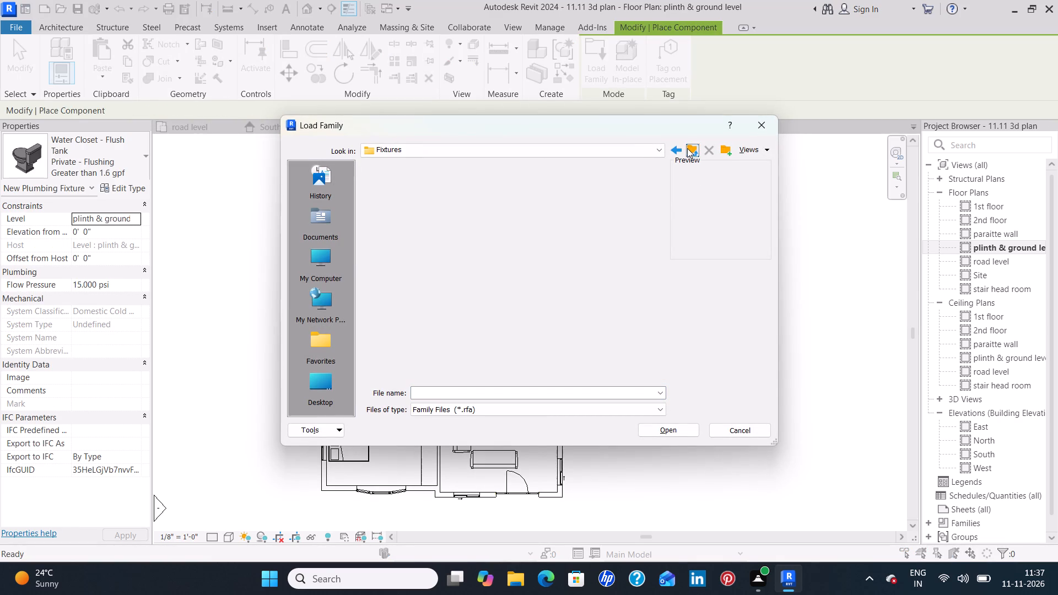
click(687, 148)
click(687, 148)
click(687, 148)
scroll(602, 297, down, 3)
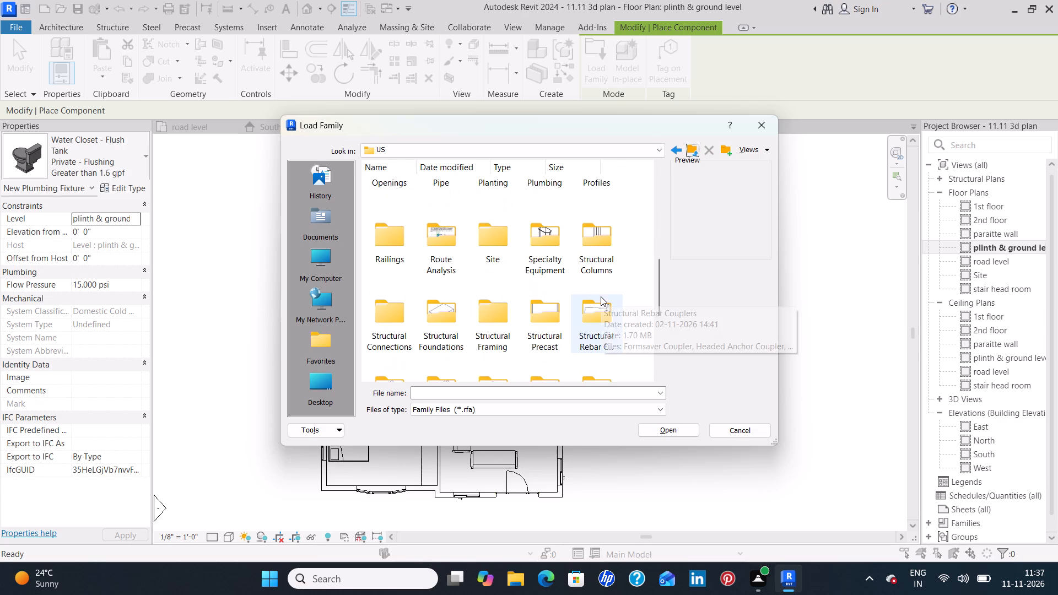
double_click(548, 250)
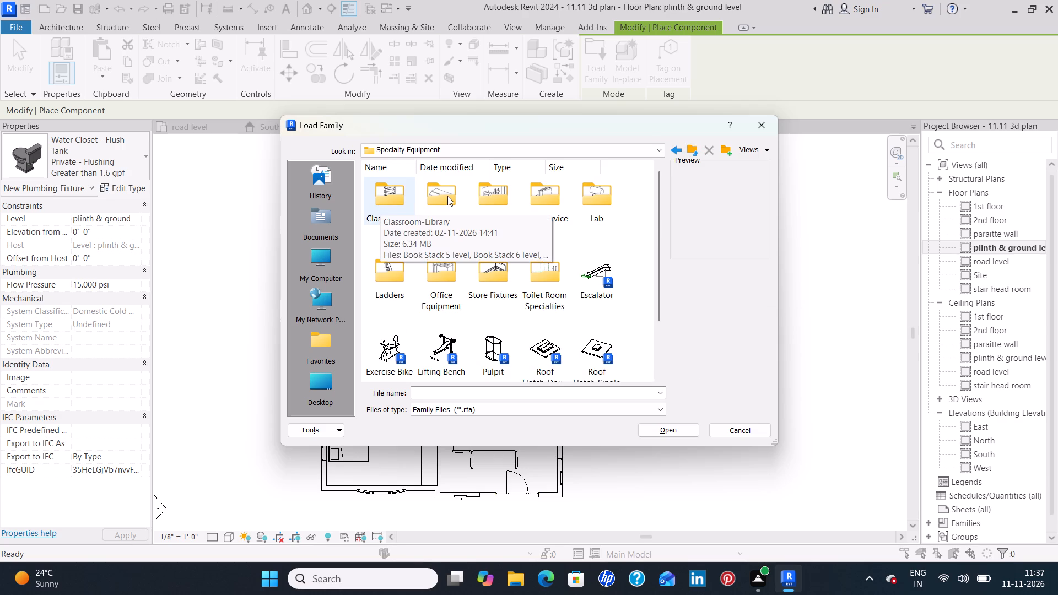
double_click(451, 196)
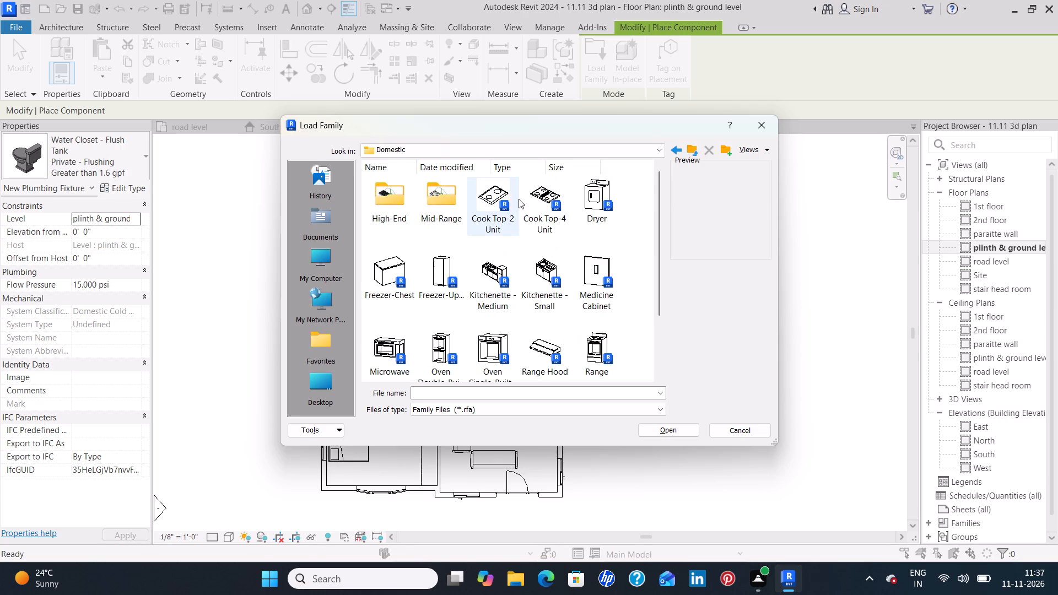
click(490, 190)
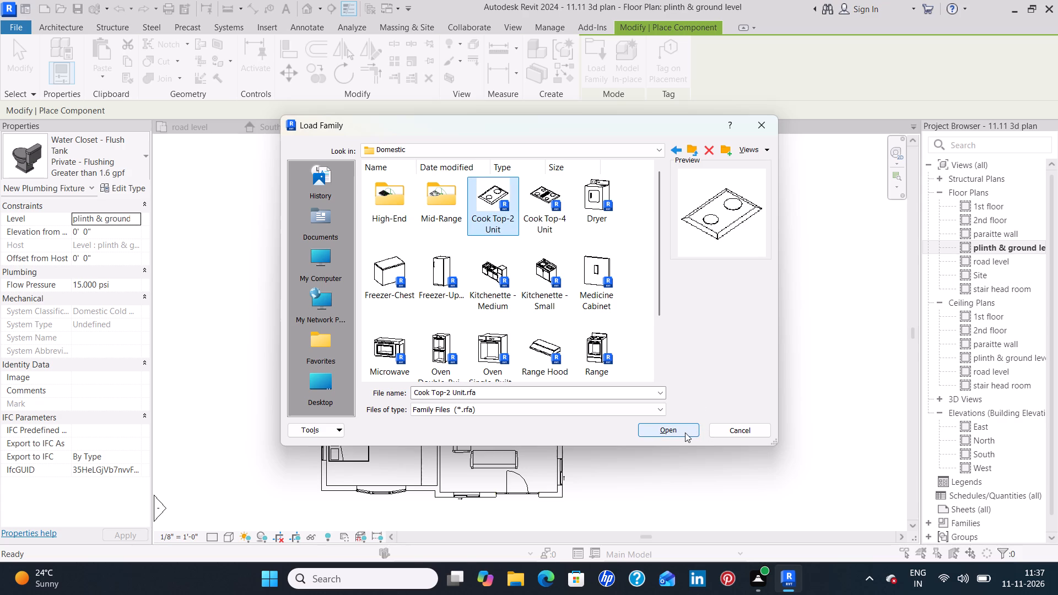
click(685, 432)
Place a rotated 12" x 18" Cook Top-2 Unit on the kitchen's upper counter, in front of the window.
scroll(581, 294, up, 2)
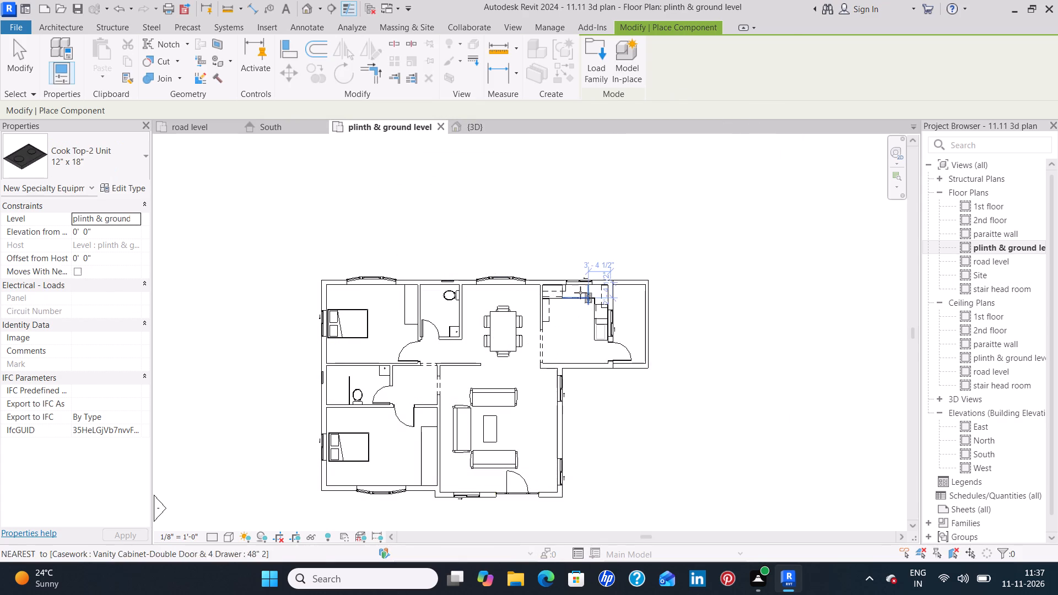
scroll(580, 293, up, 7)
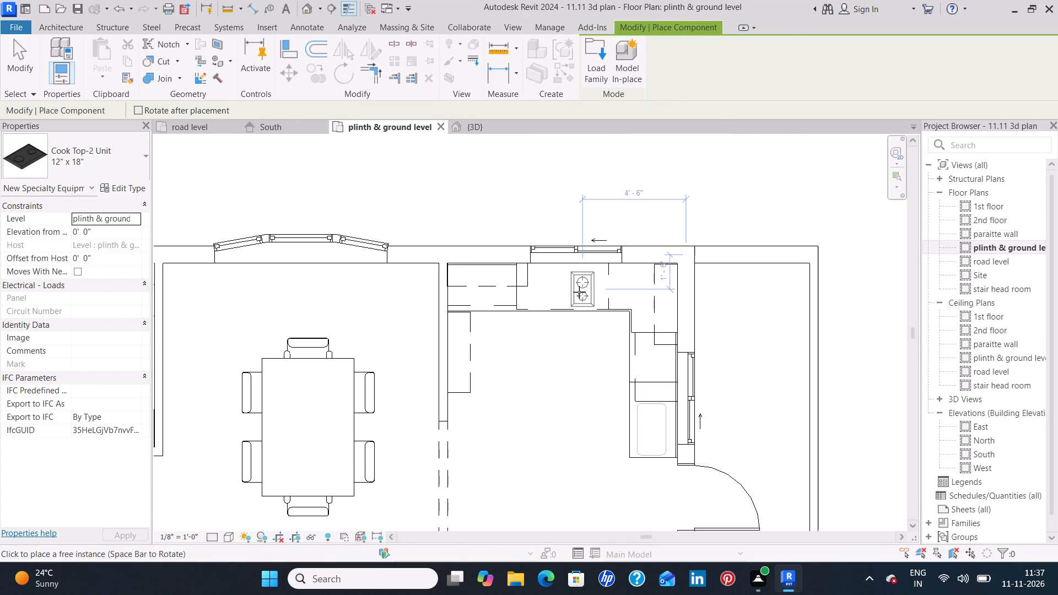
key(space)
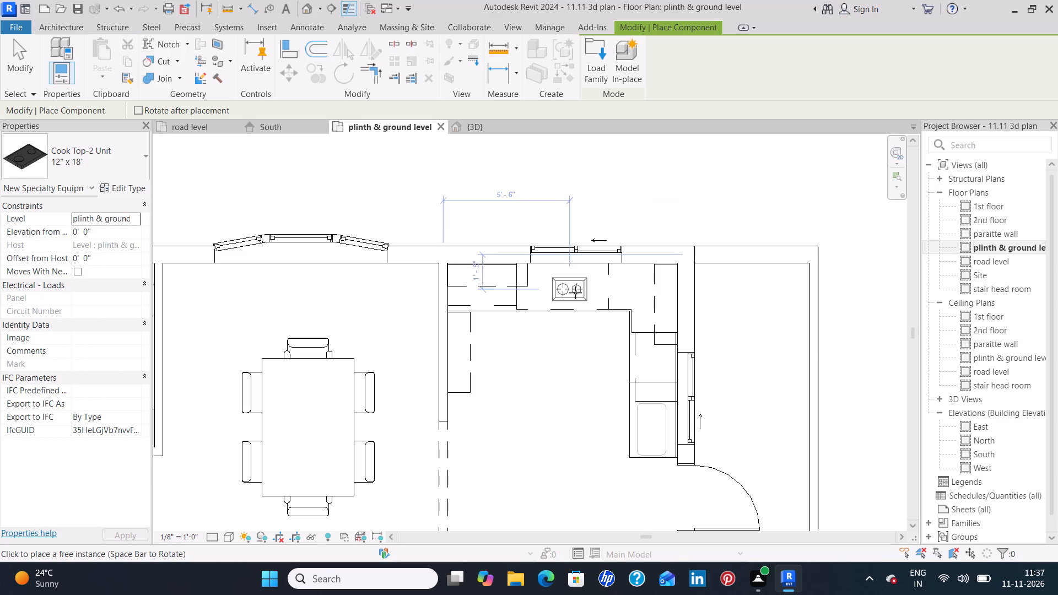
click(575, 294)
key(Escape)
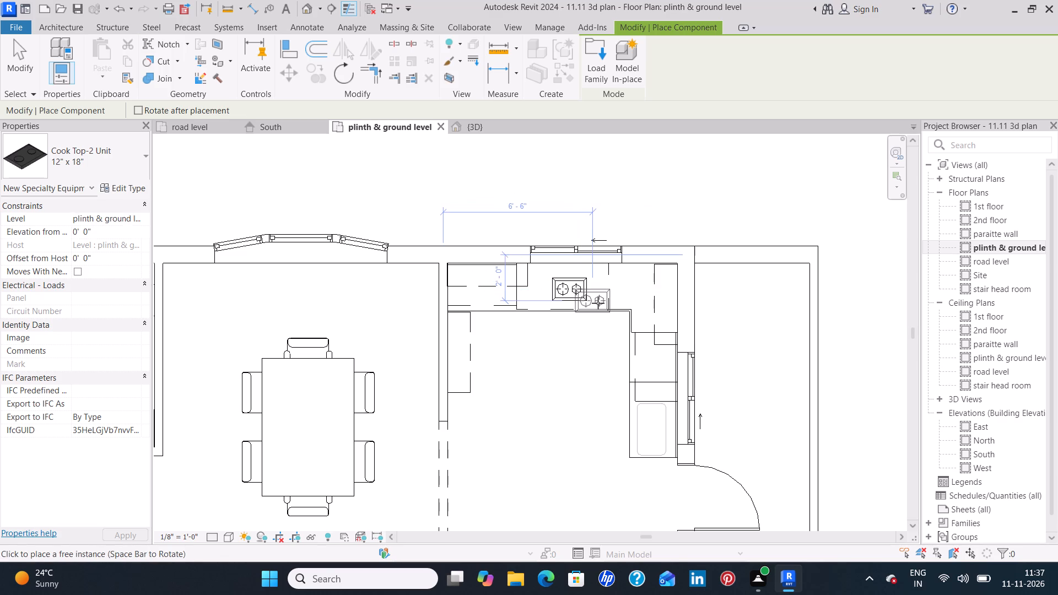
key(Escape)
Duplicate the placed cook top's 12" x 18" type and set the copy's depth to 2' and width to 1' 6".
click(581, 297)
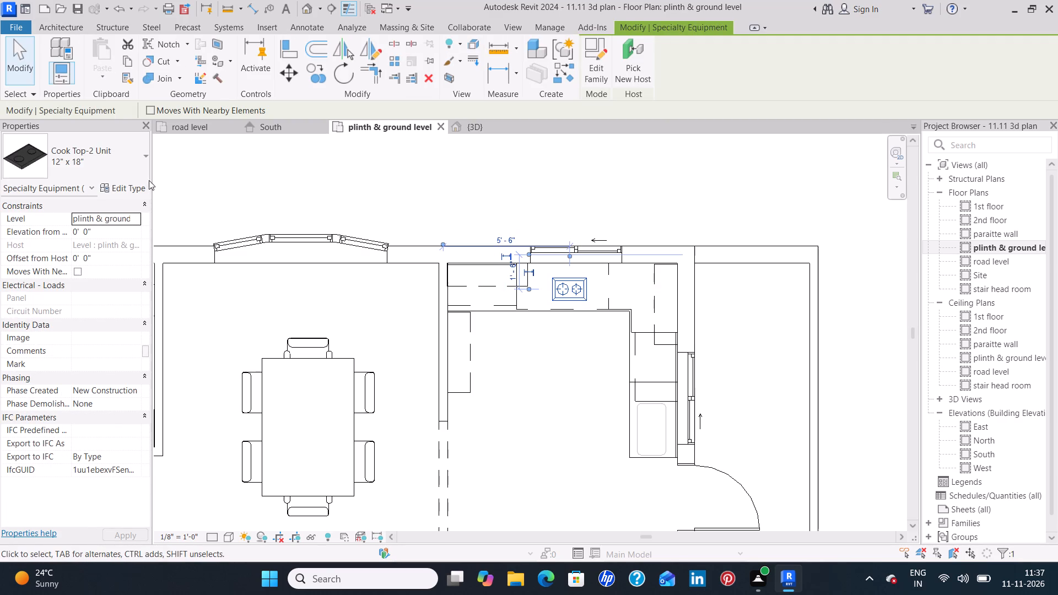
click(137, 186)
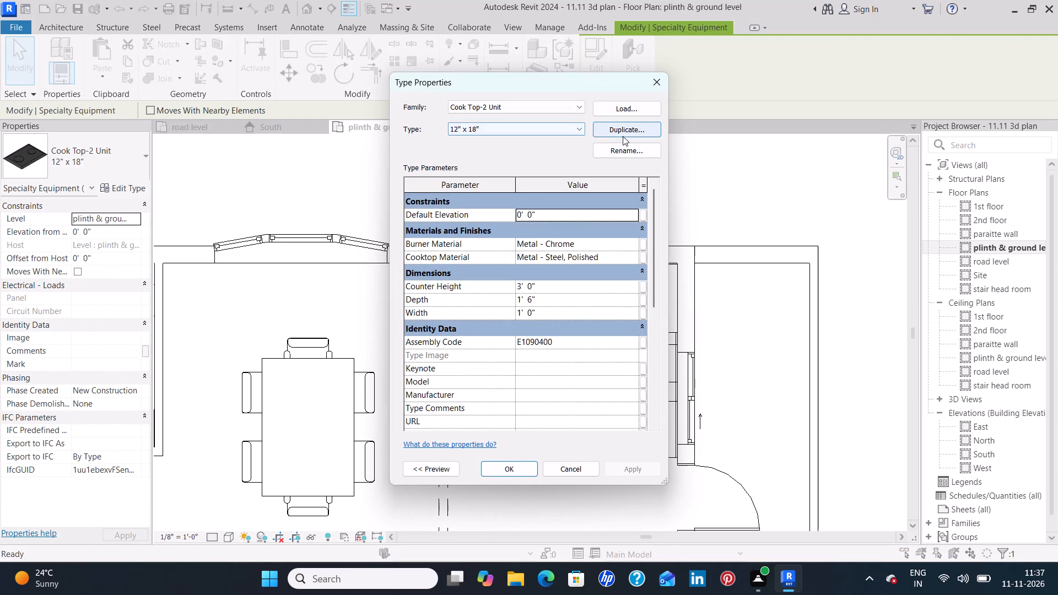
click(626, 131)
click(520, 304)
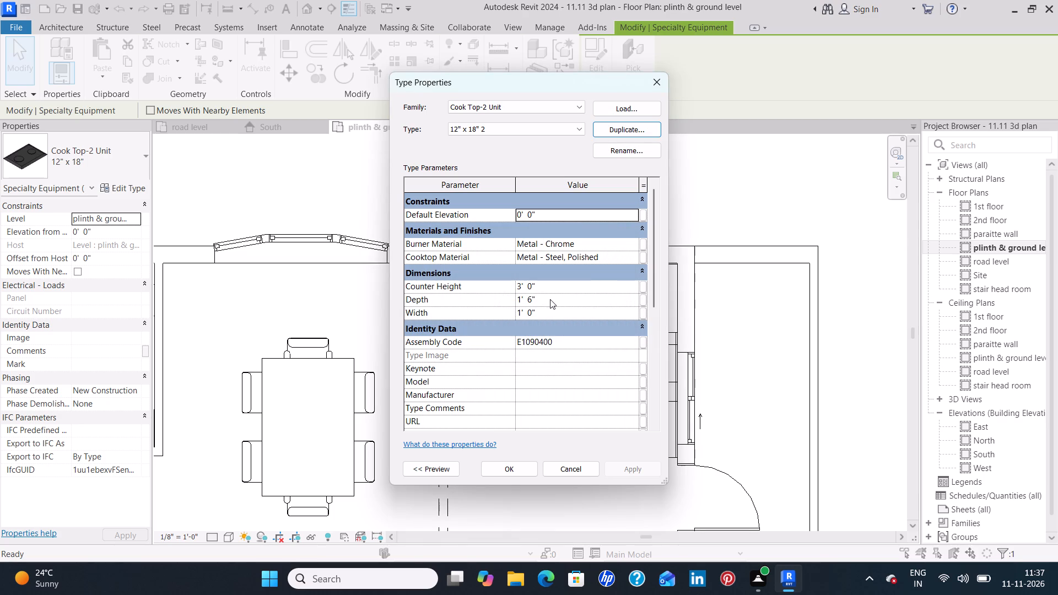
click(550, 299)
key(BackSpace)
text(2')
click(567, 313)
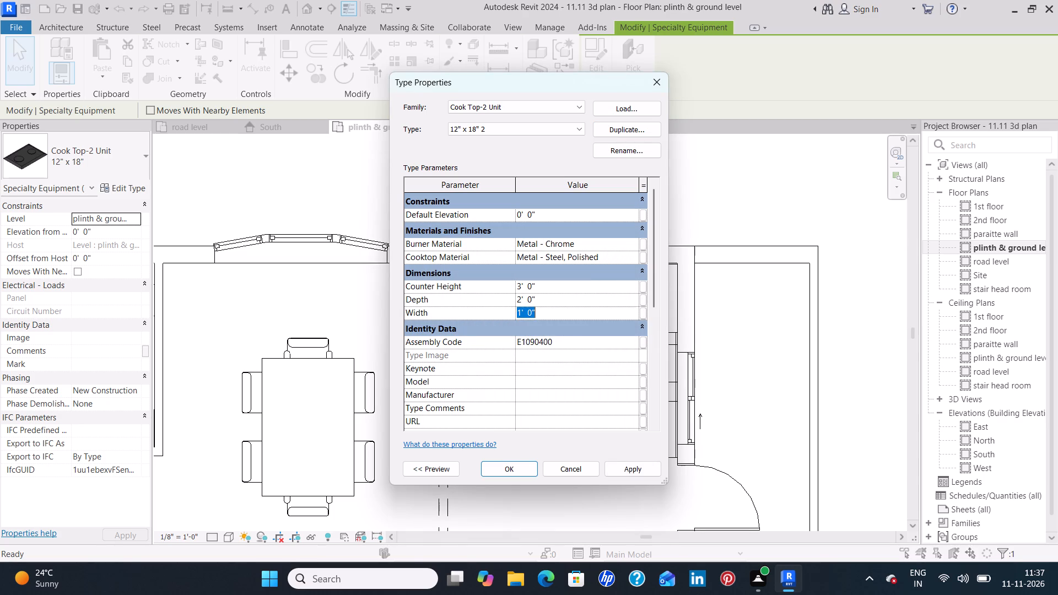
key(backslash)
key(BackSpace)
key(1)
text('6")
key(Return)
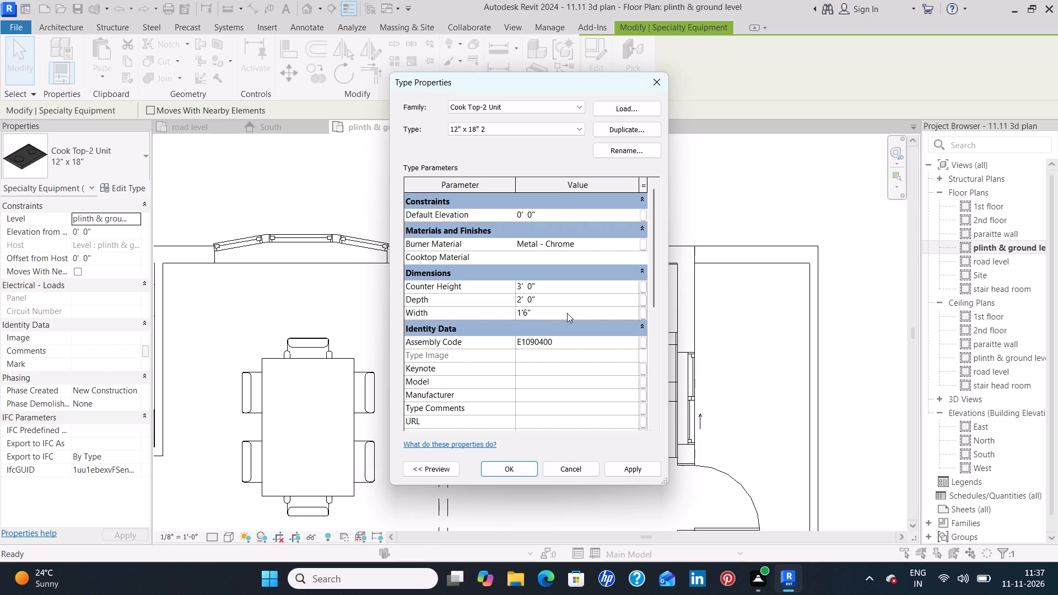
click(641, 473)
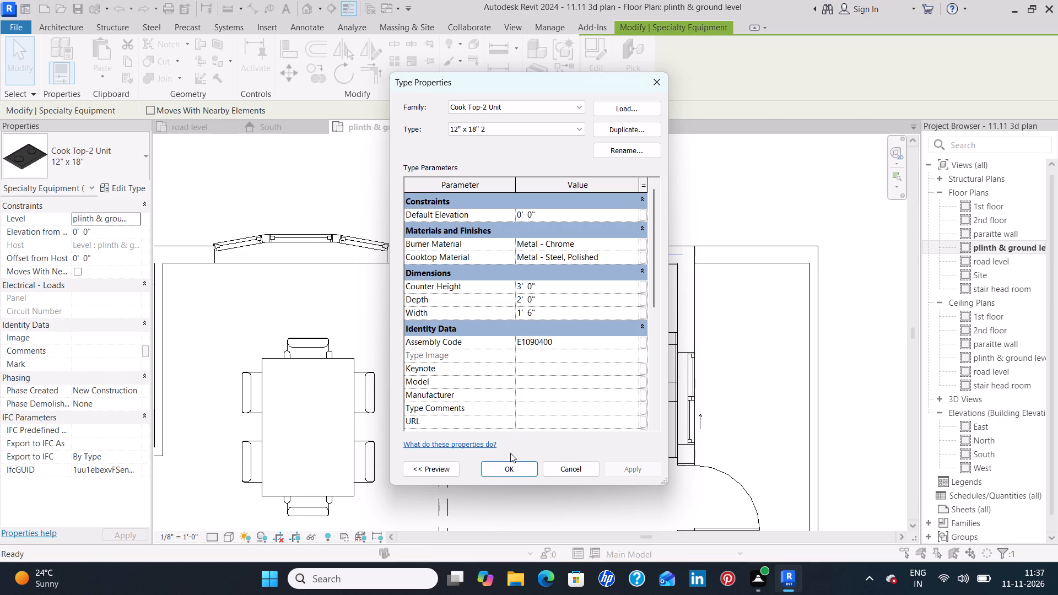
click(515, 462)
click(544, 426)
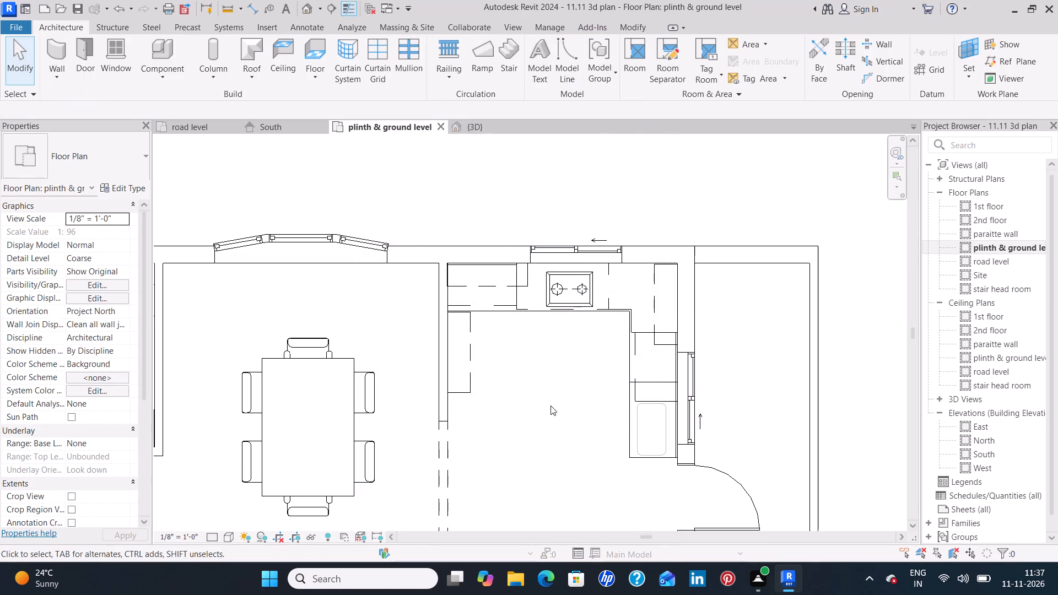
Nudge the resized cook top slightly towards the window, to about 1' 5" from the upper wall's dimension reference.
click(584, 291)
scroll(622, 285, up, 4)
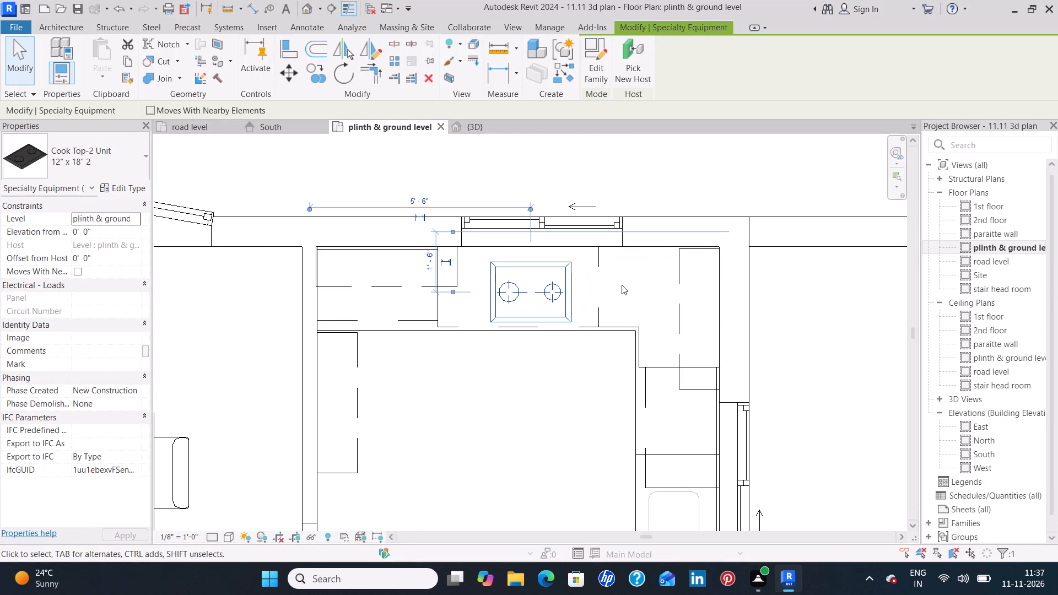
key(Up)
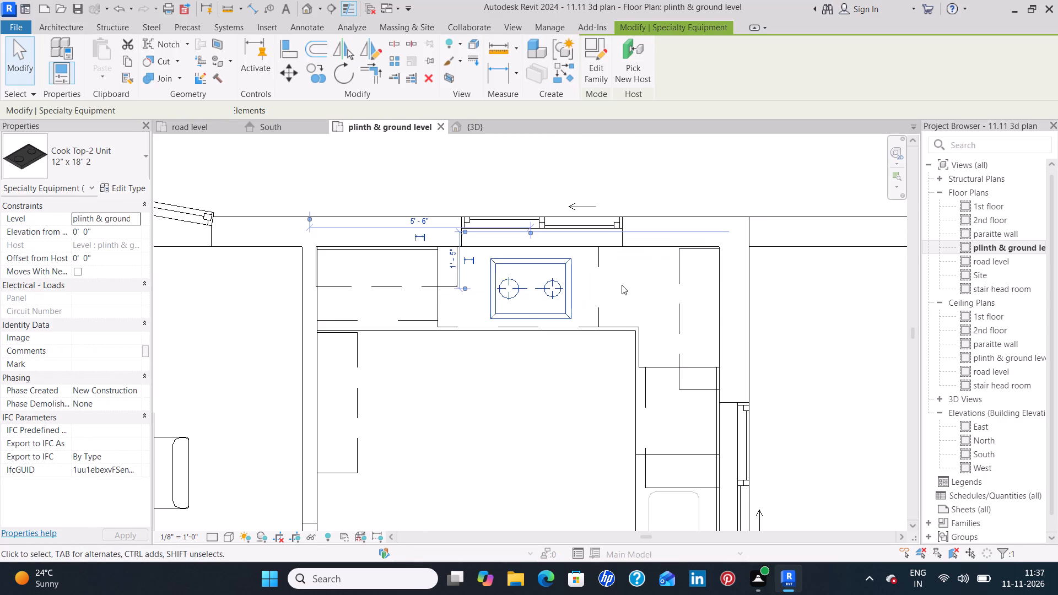
click(623, 283)
Load the Dryer family from the Domestic folder and place a 27" x 25" x 35" dryer in the upper-left corner of the utility space beside the kitchen.
scroll(566, 407, down, 1)
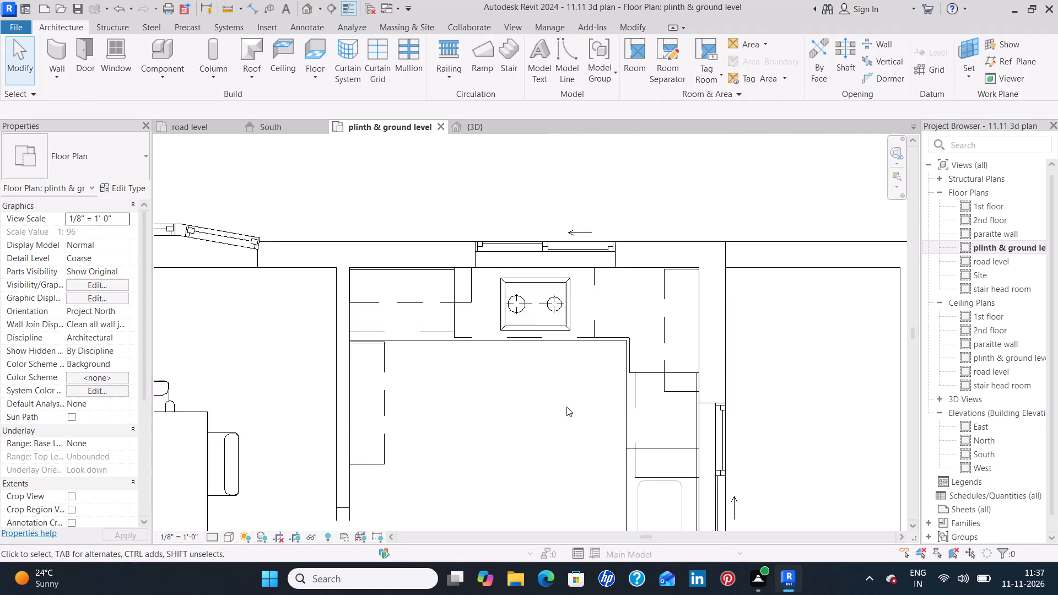
scroll(566, 407, down, 6)
middle_drag(527, 426, 583, 364)
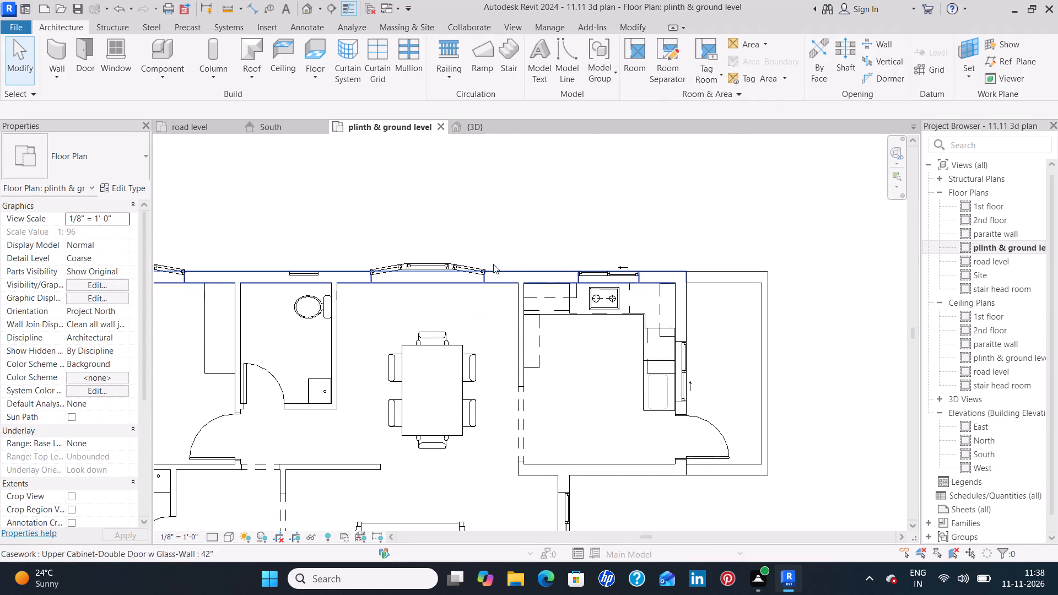
click(168, 52)
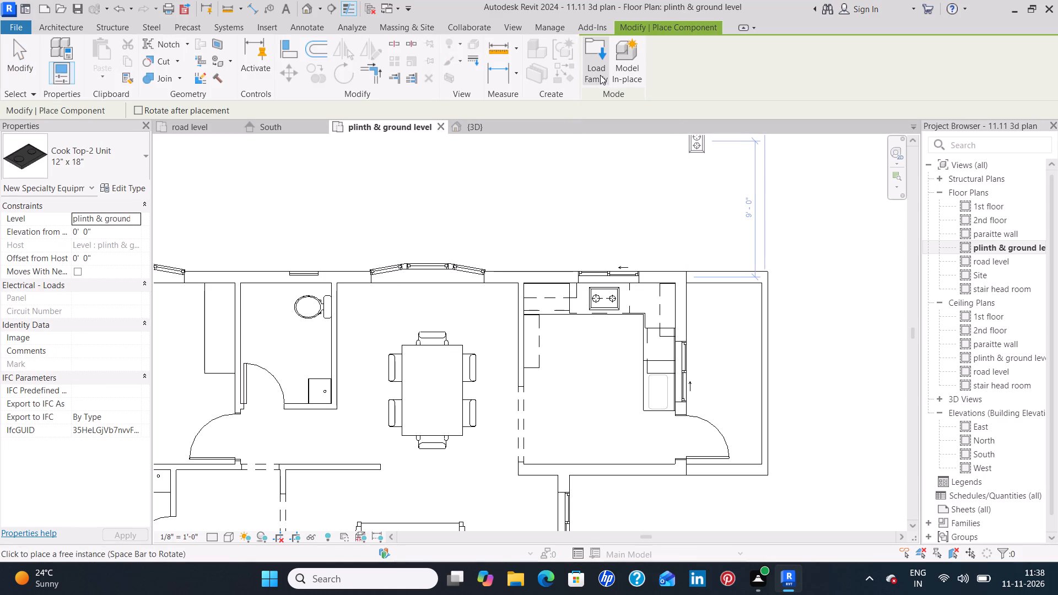
click(600, 75)
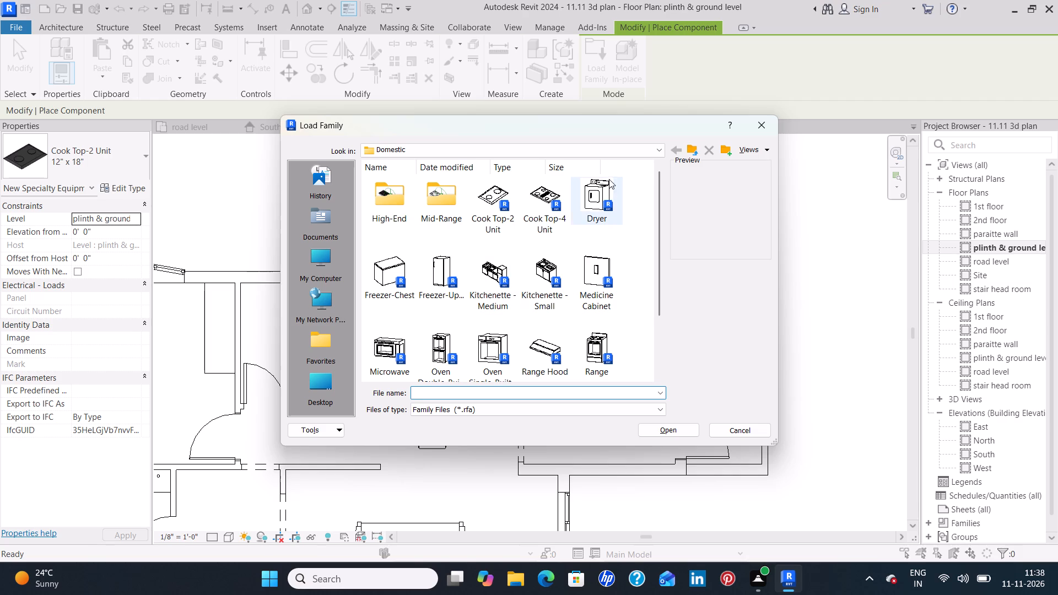
click(591, 182)
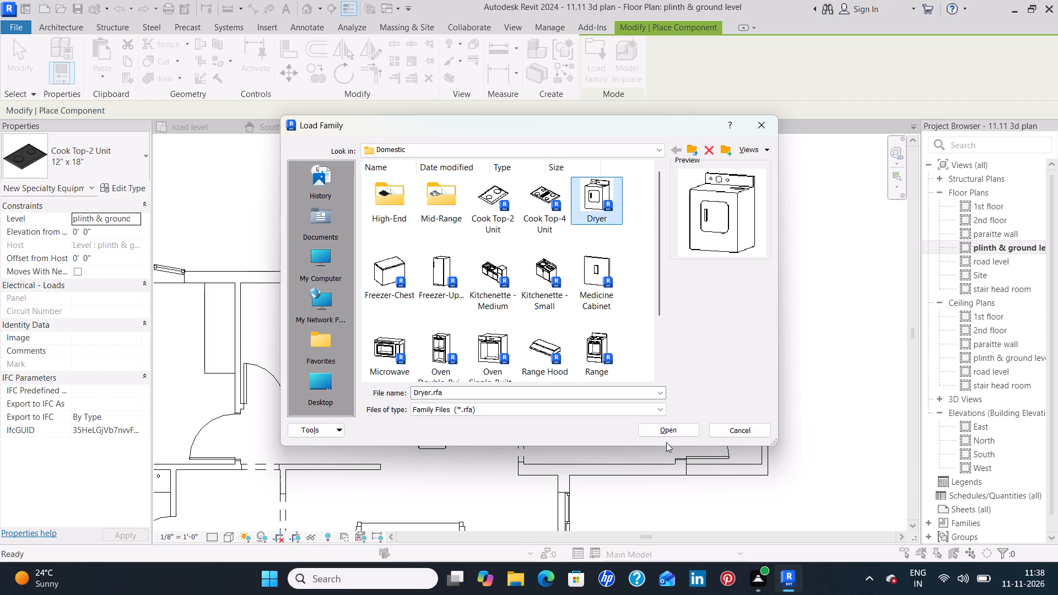
click(666, 425)
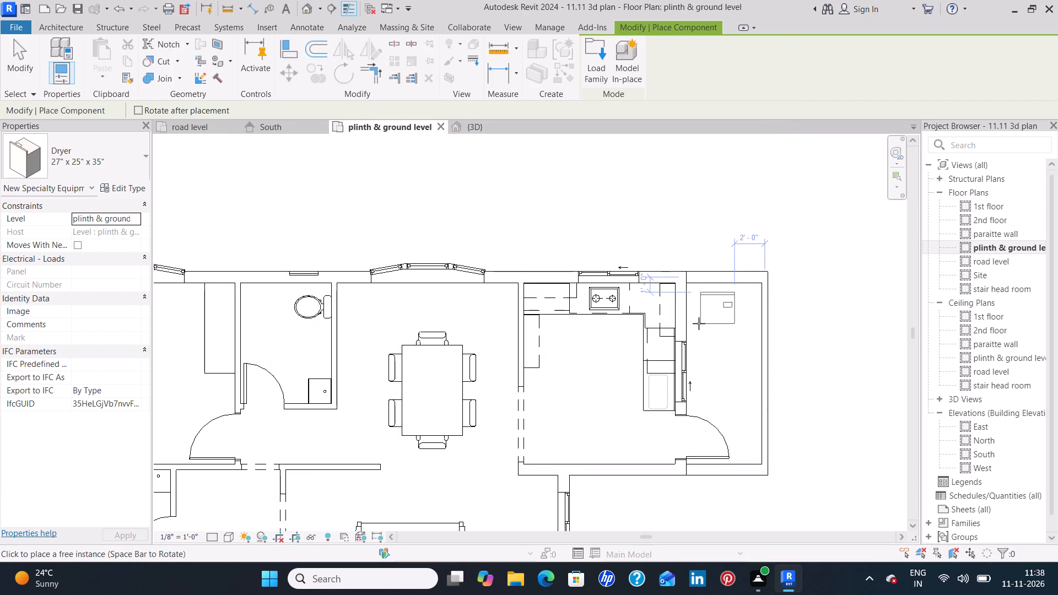
click(117, 164)
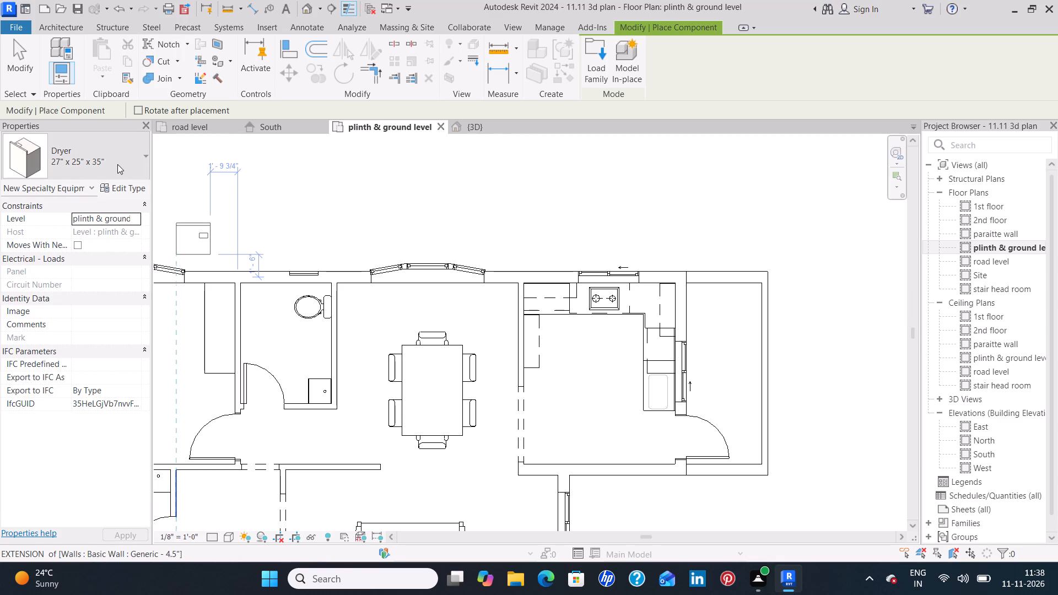
click(79, 233)
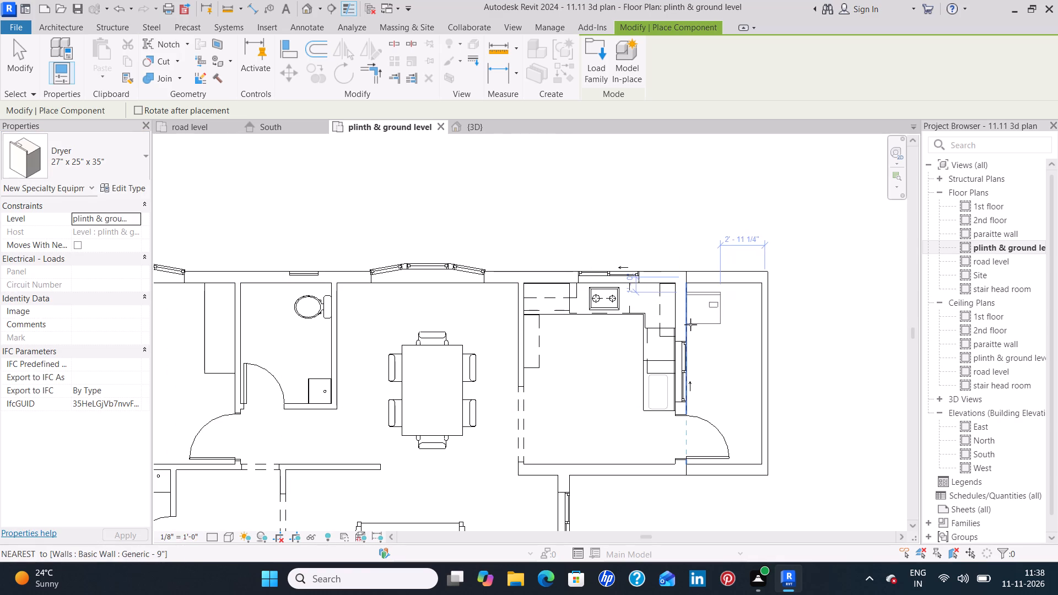
scroll(693, 321, up, 7)
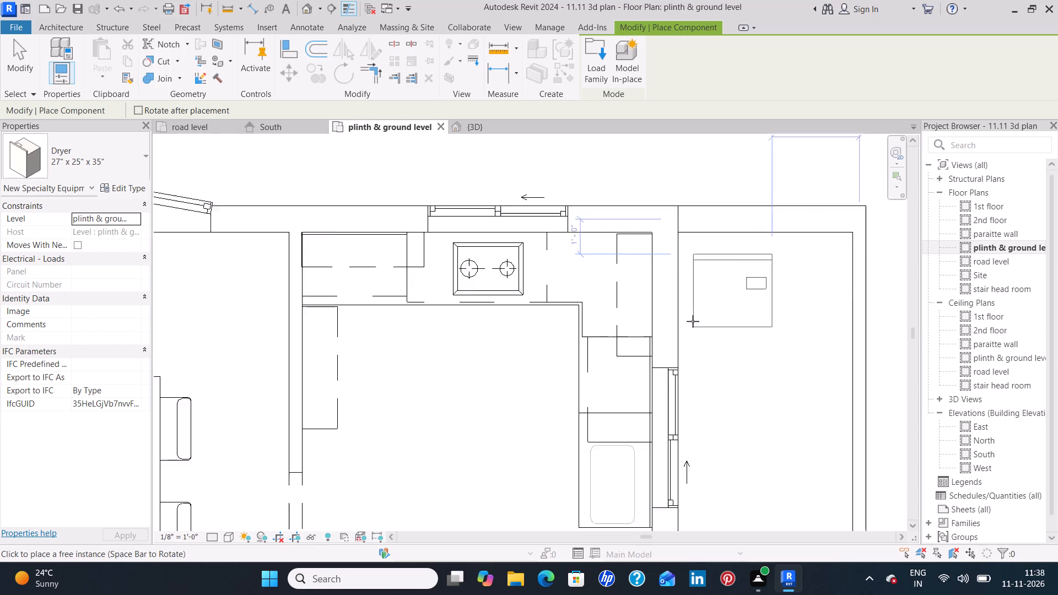
scroll(693, 321, up, 1)
click(682, 318)
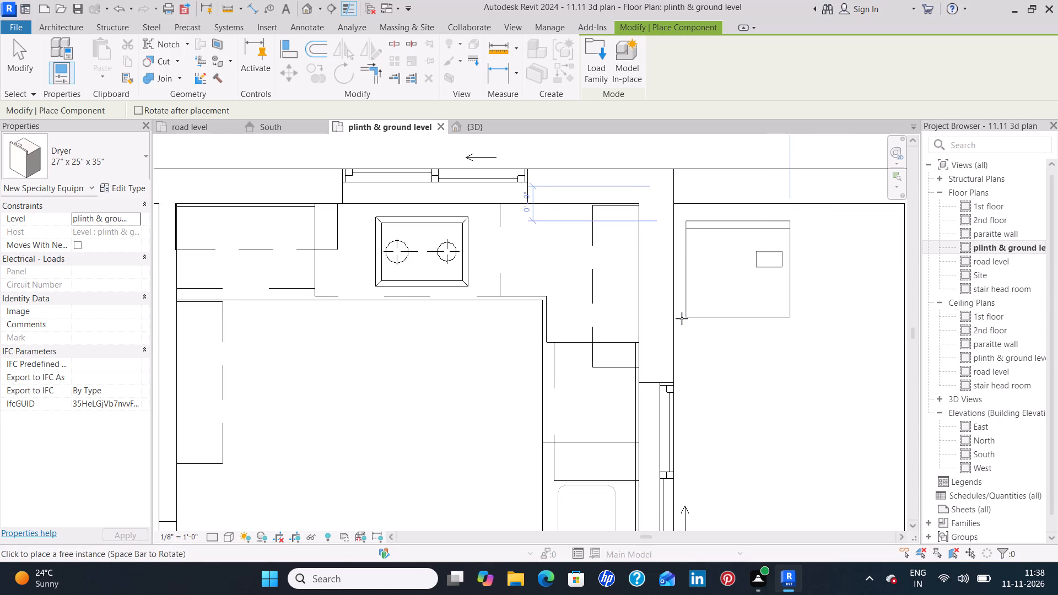
Load the Washer family from the Domestic folder and place a 27" x 25" x 35" washer beside the dryer, aligned with its front edge.
click(595, 73)
scroll(568, 261, down, 3)
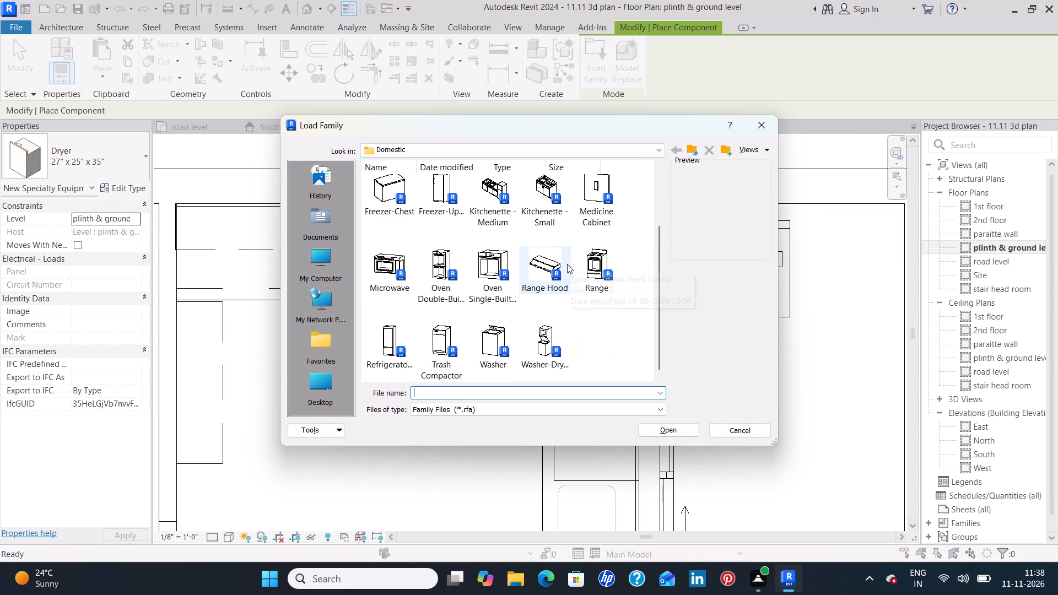
click(494, 337)
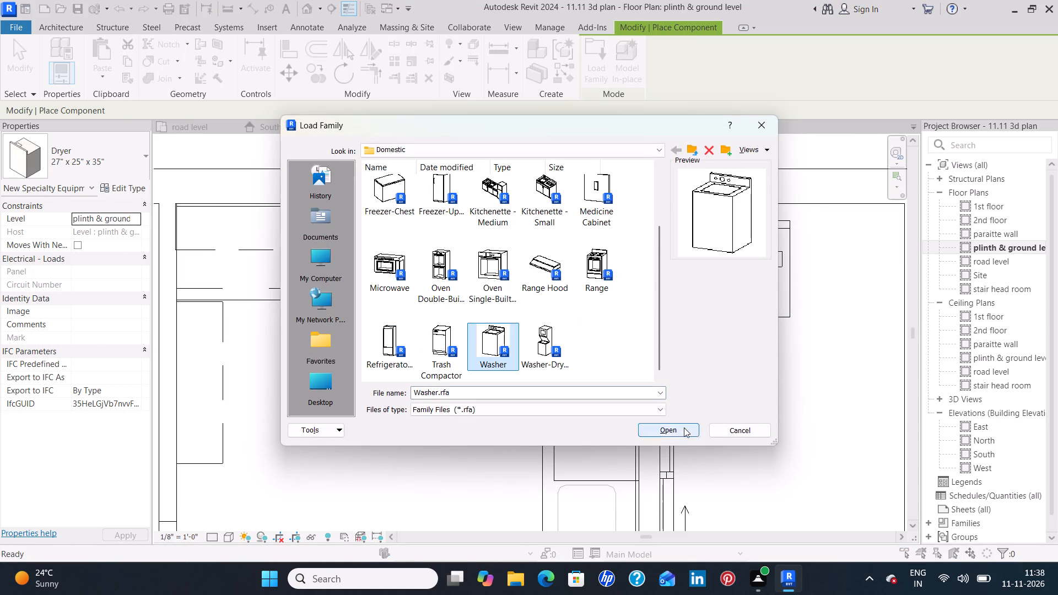
click(683, 429)
middle_drag(848, 305, 742, 304)
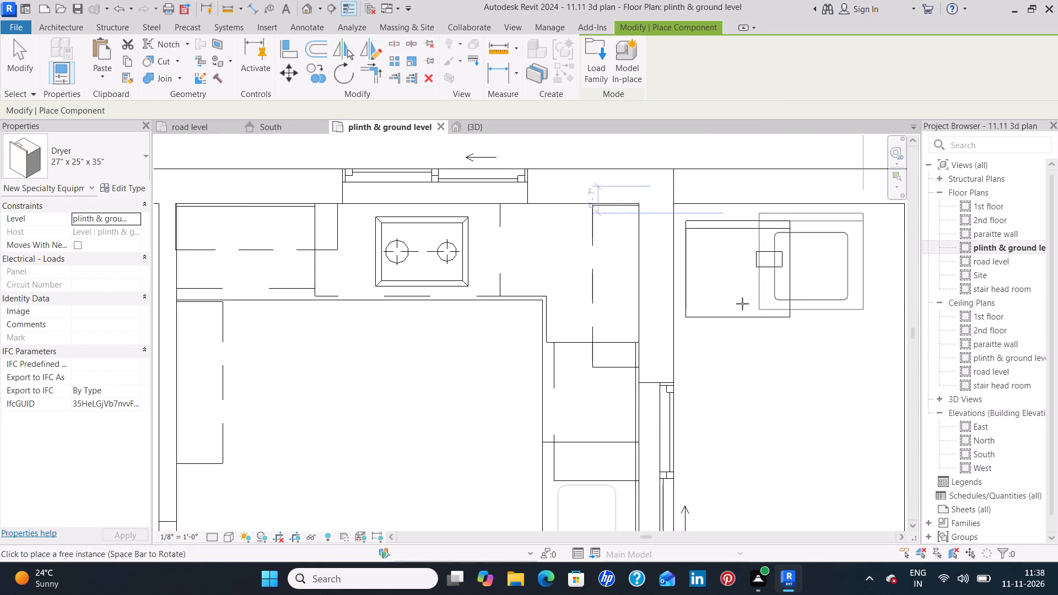
middle_drag(742, 304, 750, 299)
middle_drag(787, 297, 651, 306)
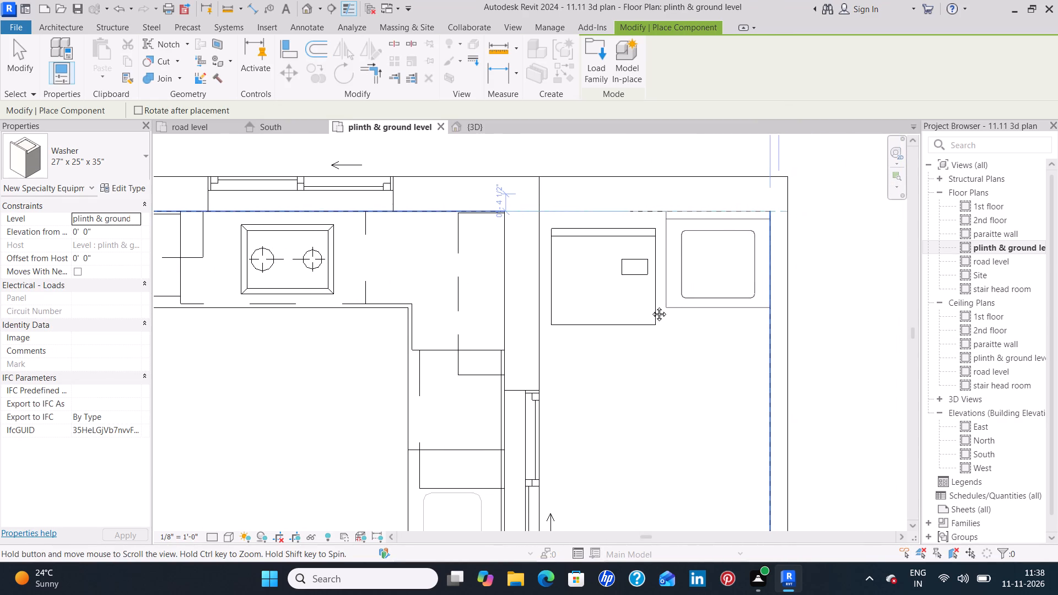
middle_drag(651, 306, 650, 306)
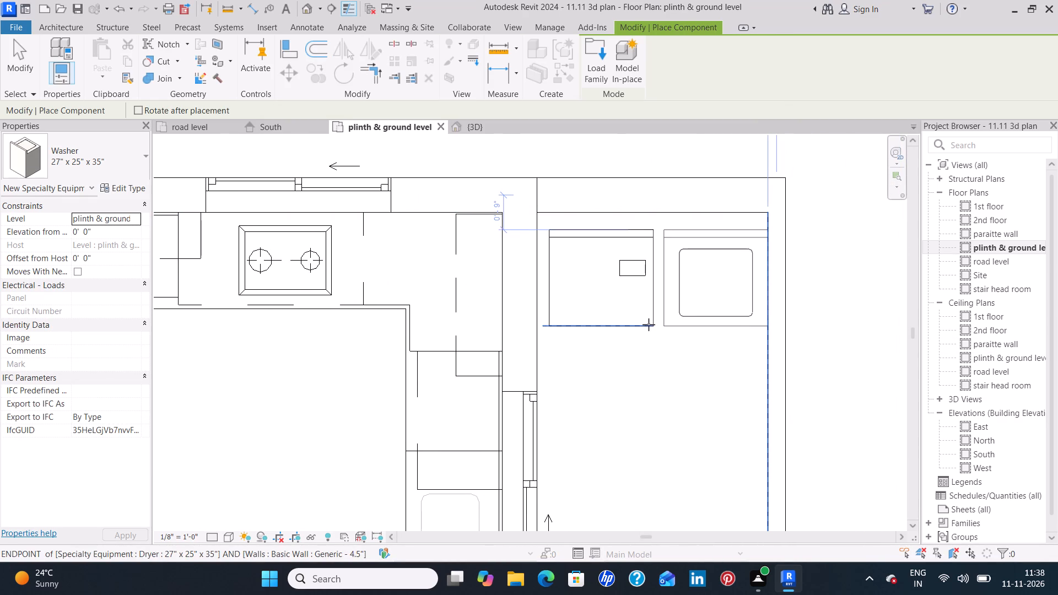
click(649, 324)
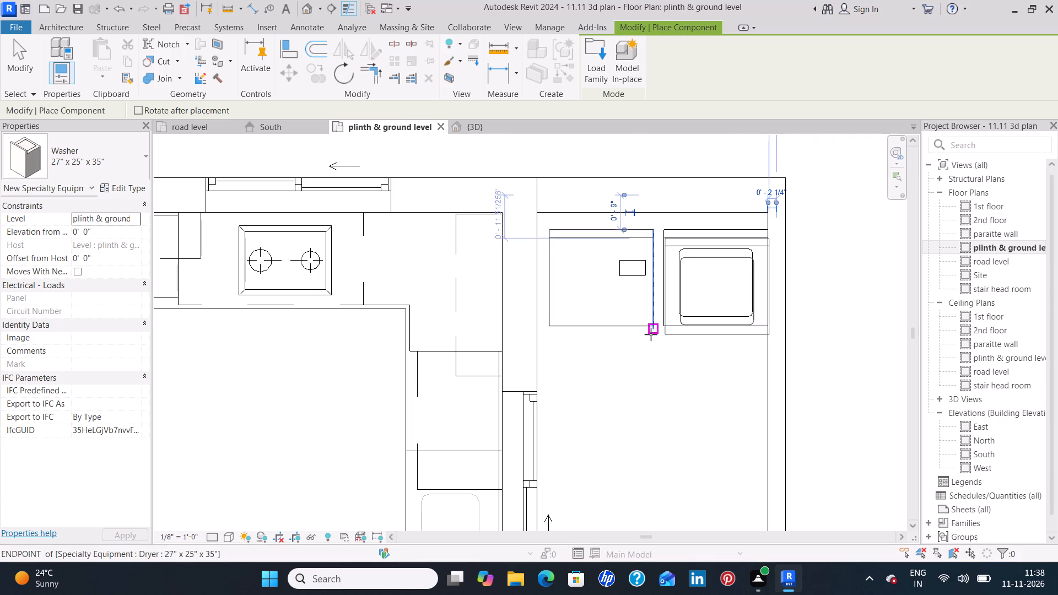
key(Escape)
key(Escape)
Nudge the dryer and washer towards the kitchen wall, to about 2' 9 1/2" and 4 1/2" from the outer right wall's reference.
click(650, 324)
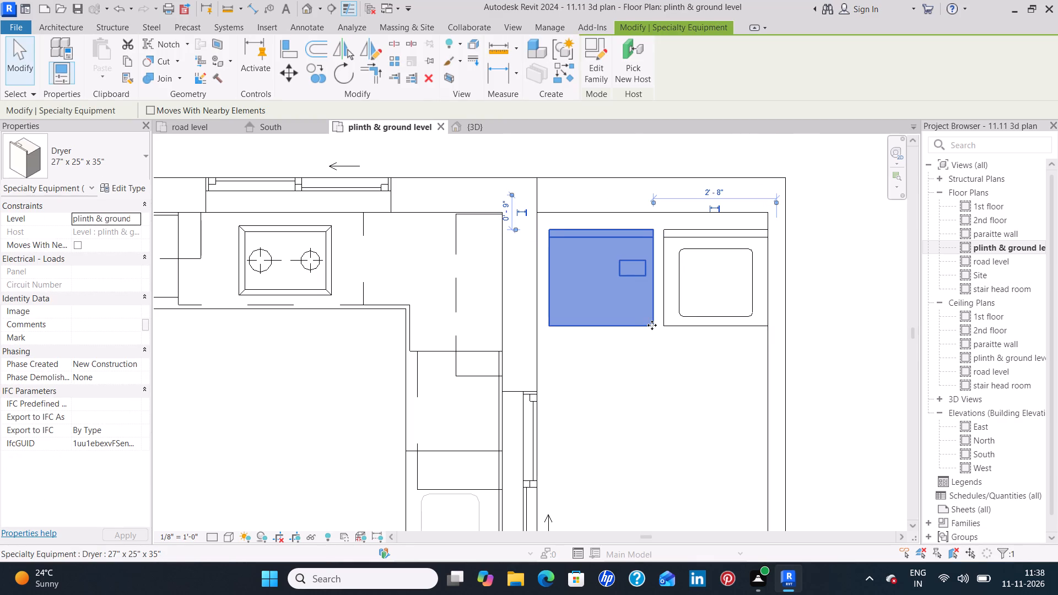
key(Left)
key(Left)
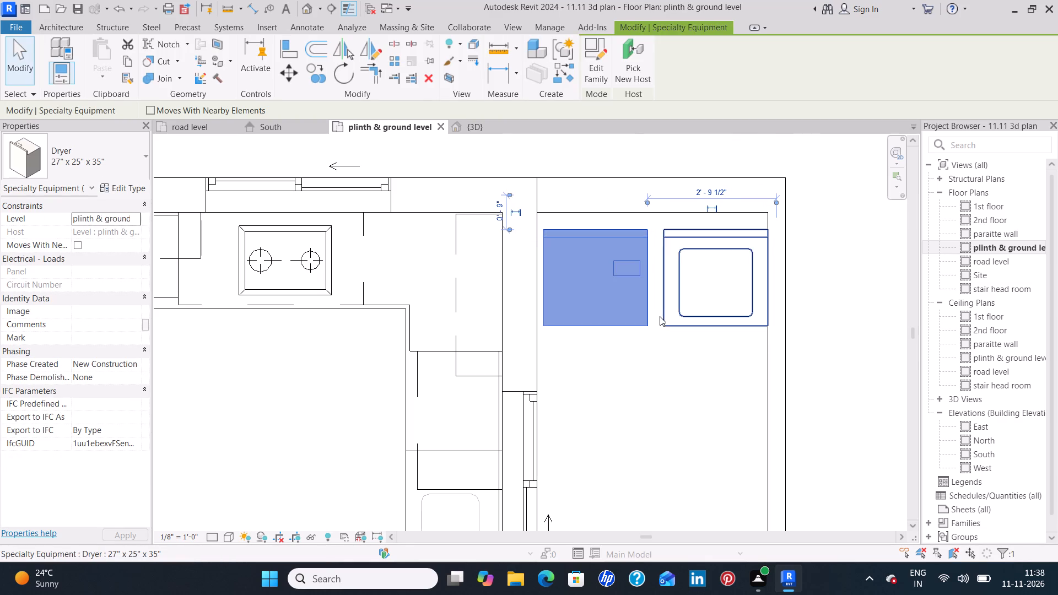
click(660, 316)
key(Left)
key(Left)
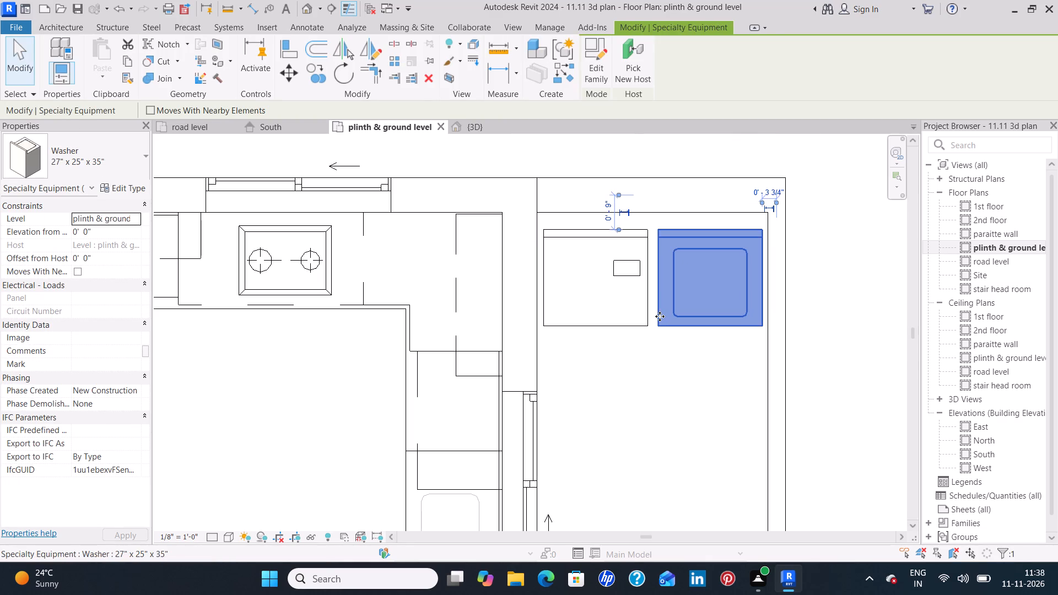
key(Left)
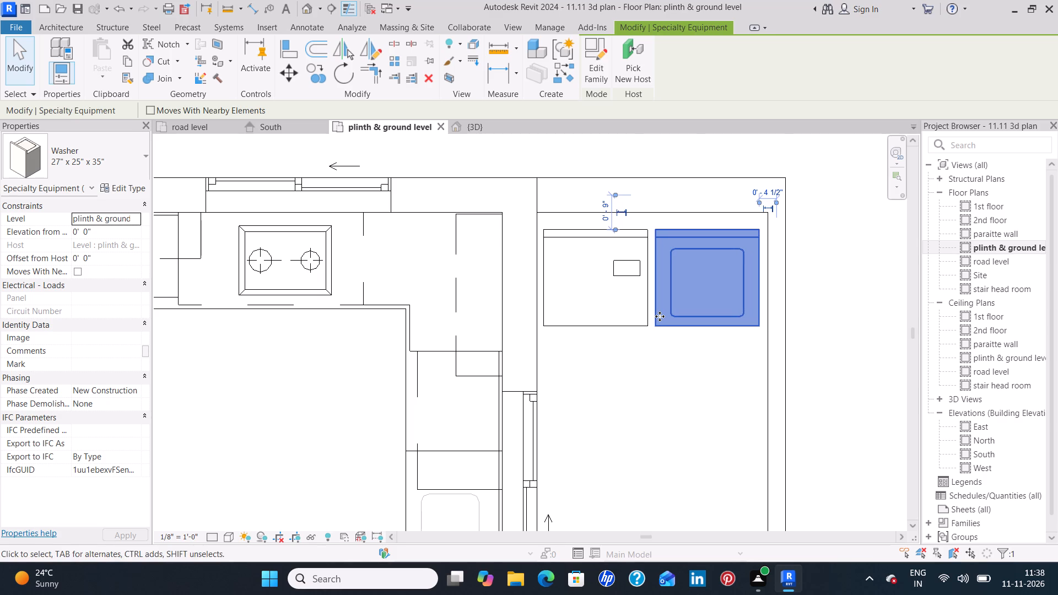
click(645, 419)
Load the Refrigerator-Built-in family from the Domestic folder and place a 30" x 24" LH unit against the kitchen's lower wall, about 5' 8" from the right wall.
scroll(645, 419, down, 6)
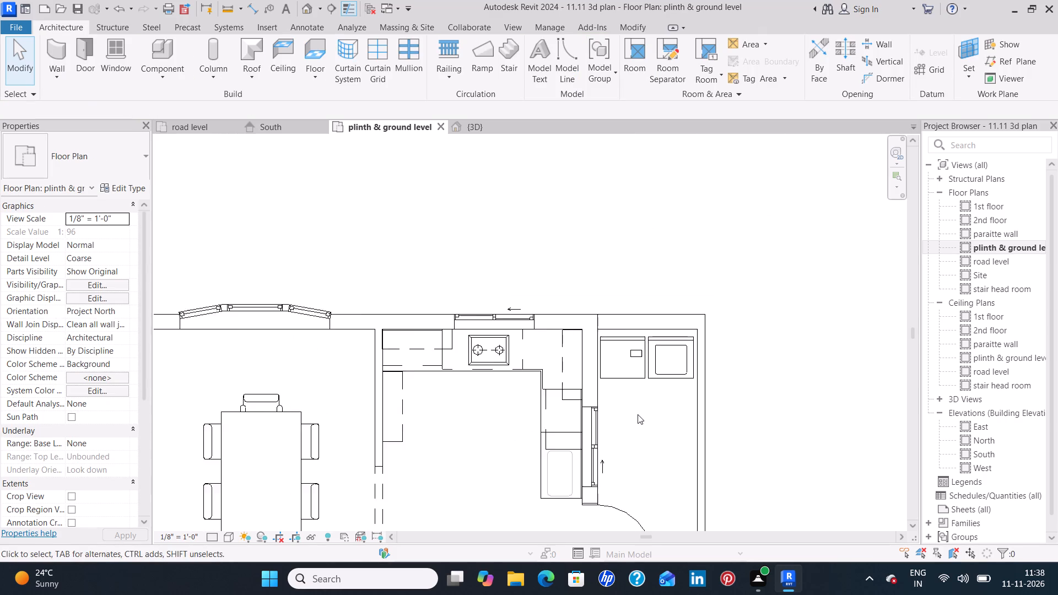
scroll(638, 414, down, 1)
middle_drag(662, 424, 690, 349)
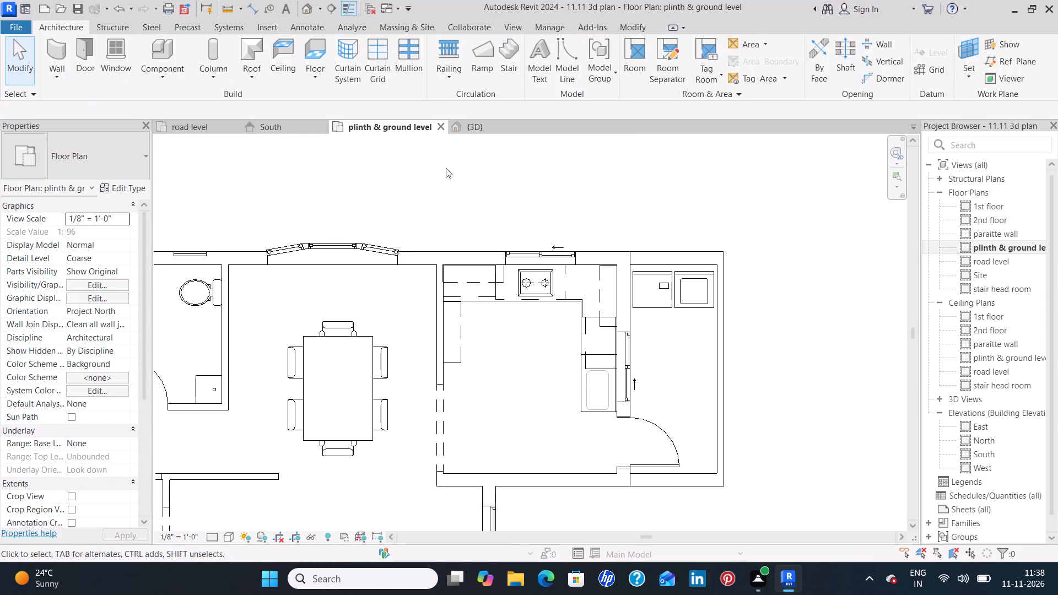
click(167, 40)
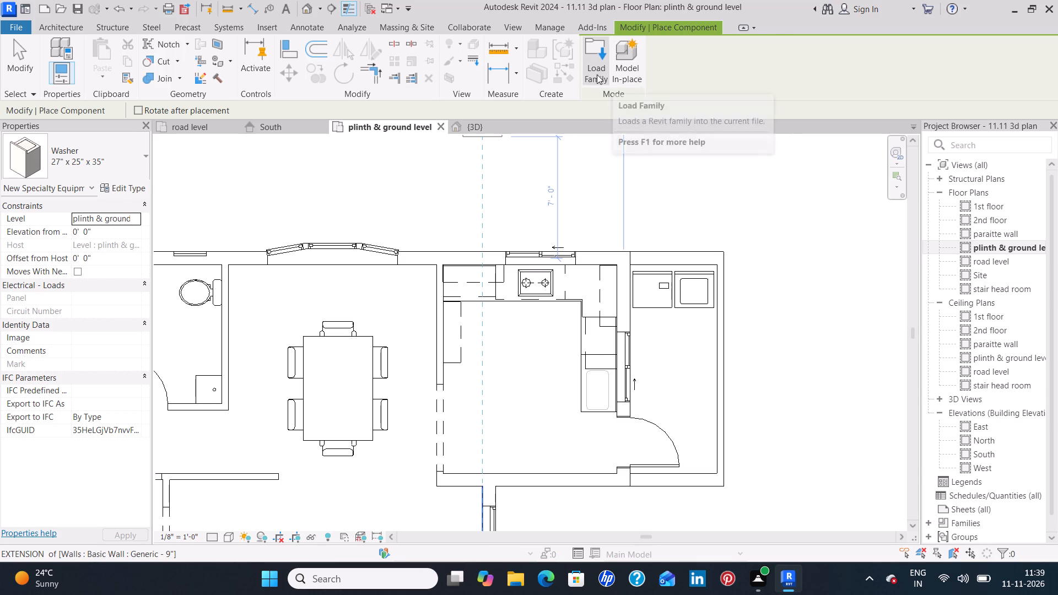
click(597, 74)
scroll(412, 253, down, 5)
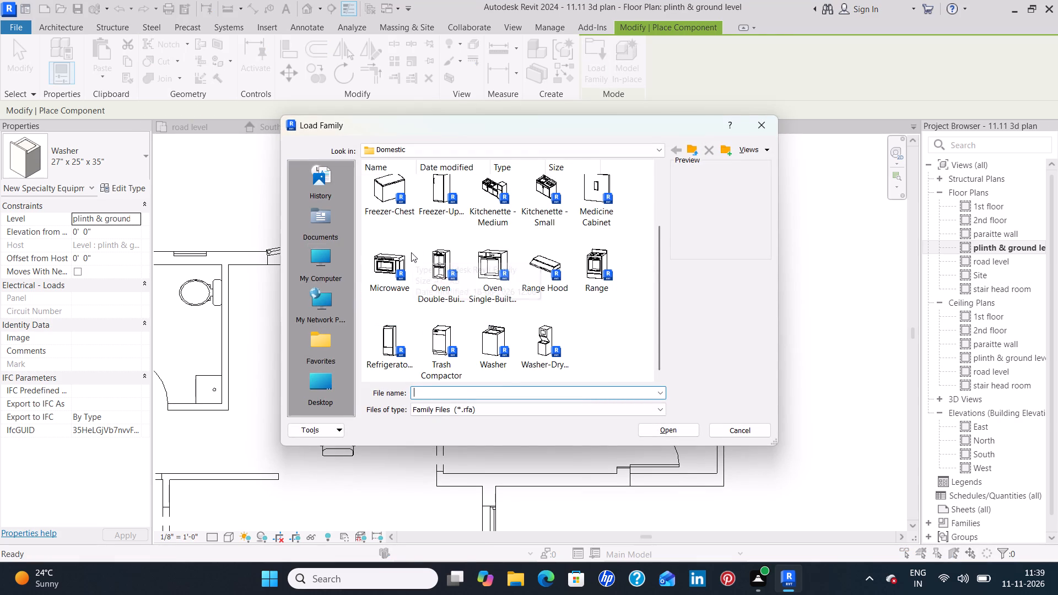
click(388, 331)
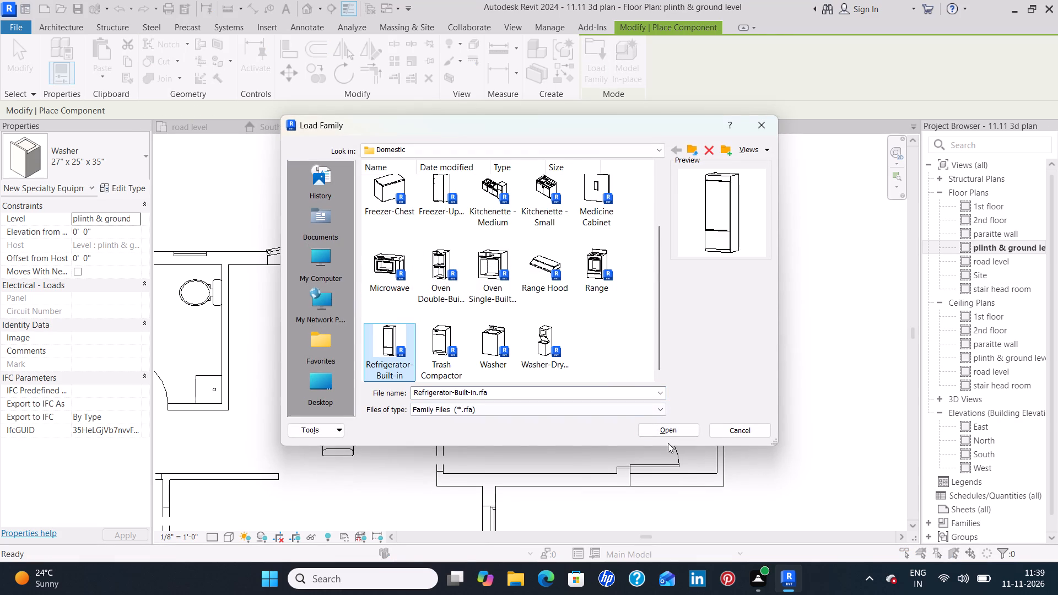
click(667, 430)
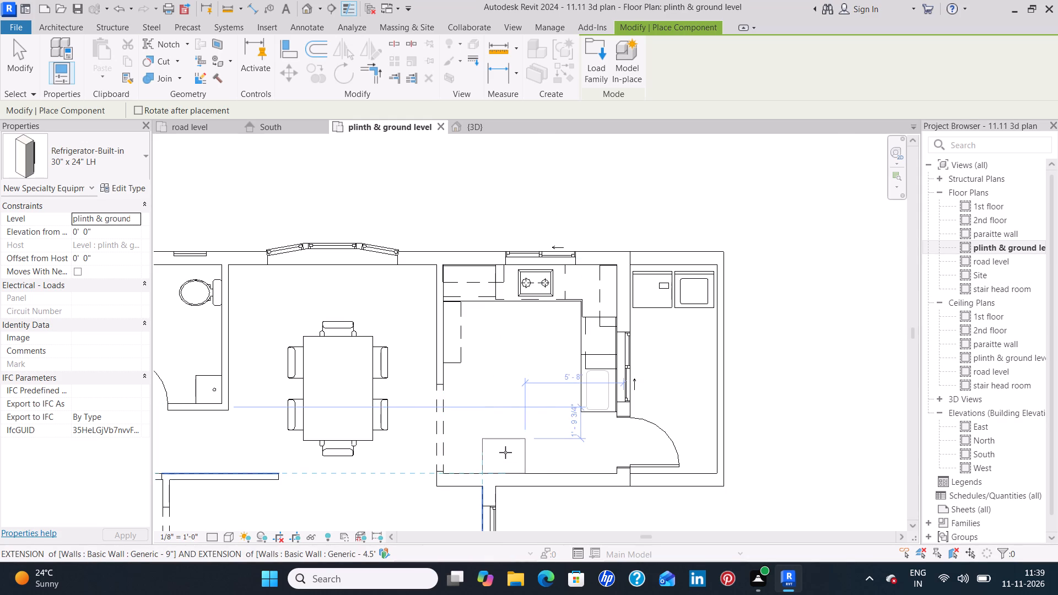
click(505, 452)
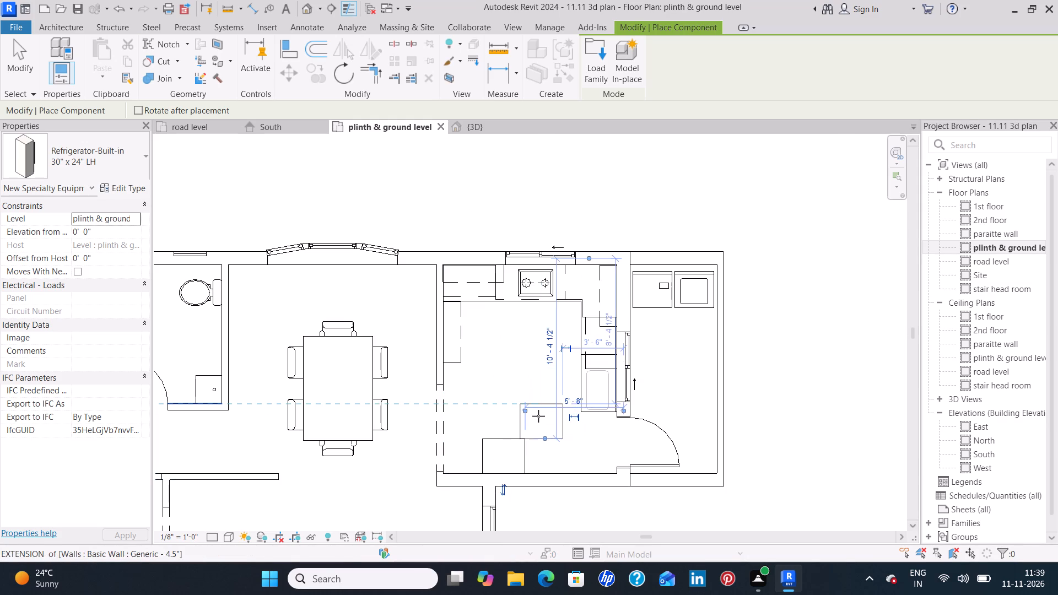
key(Escape)
key(Escape)
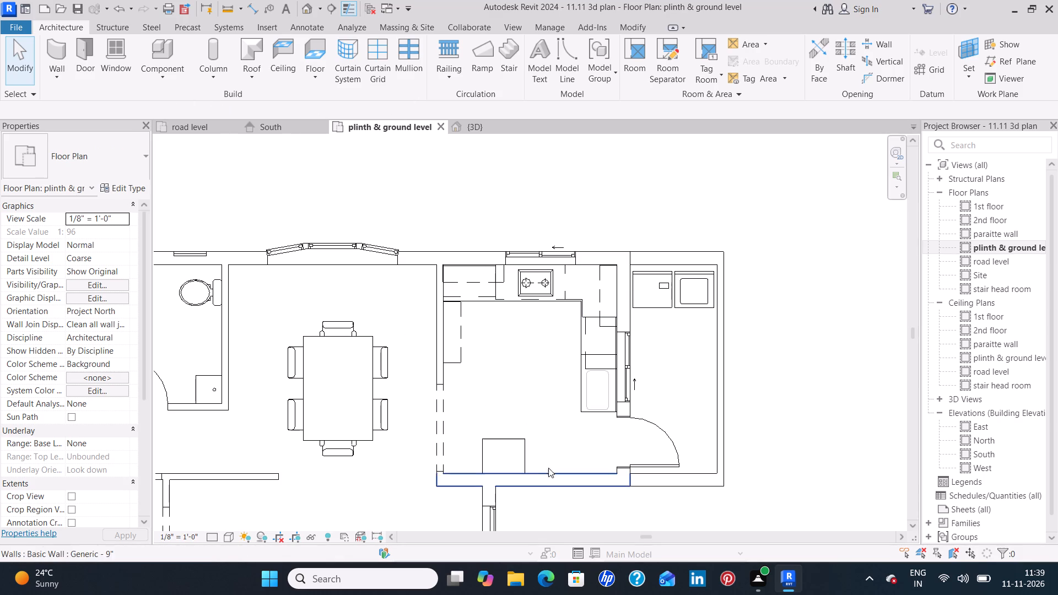
Flip the facing of the built-in refrigerator at the kitchen's lower wall.
click(522, 436)
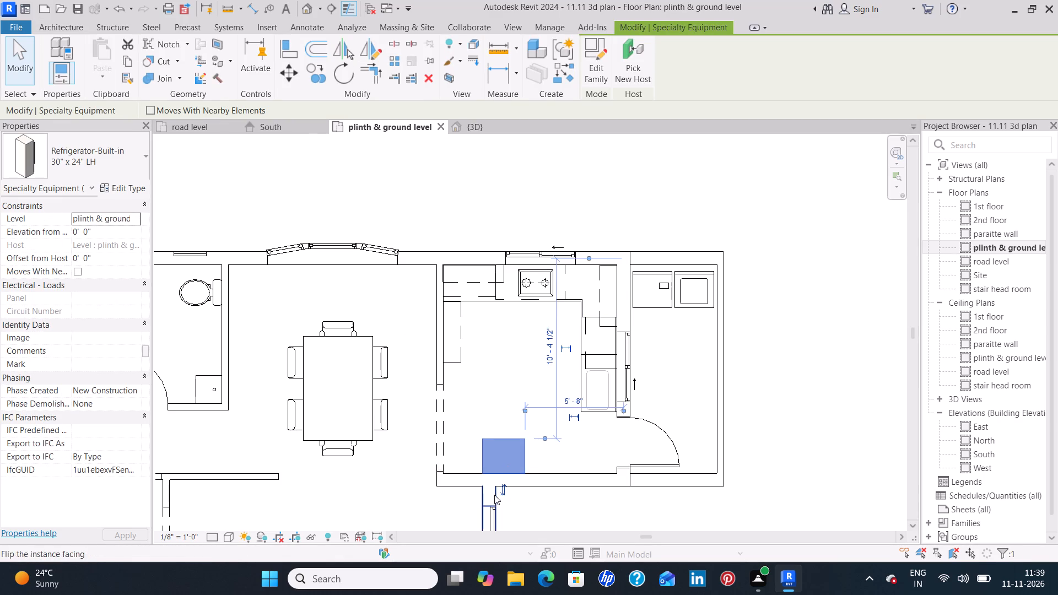
click(505, 495)
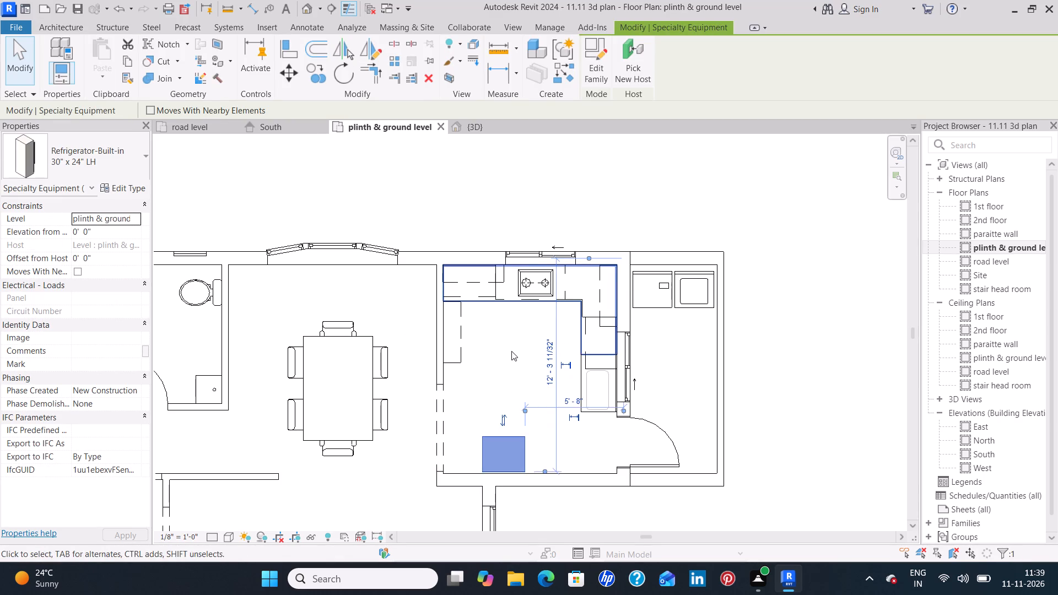
click(511, 351)
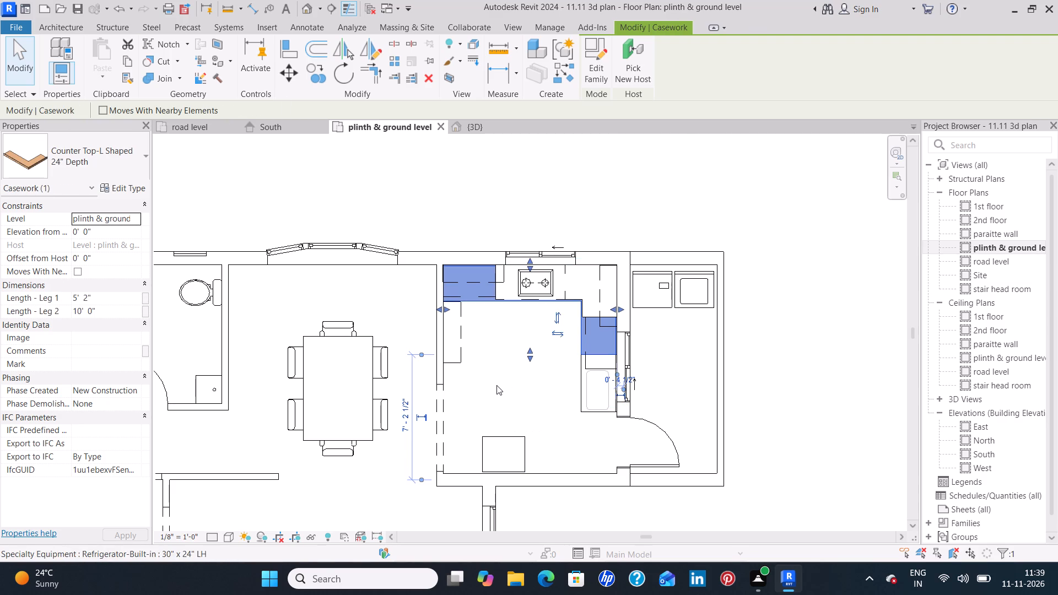
click(496, 385)
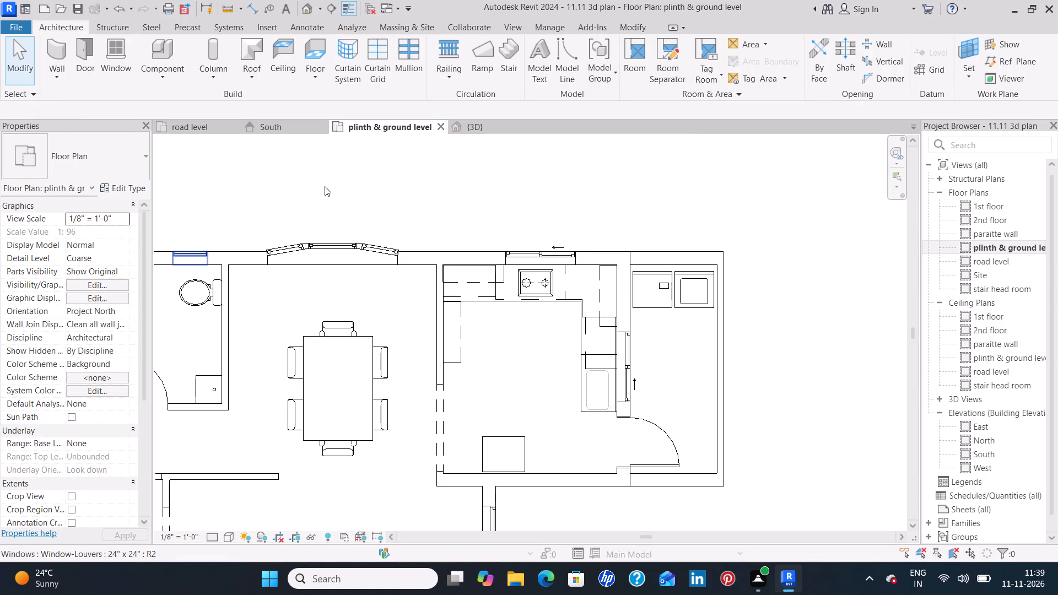
Examine the kitchen and utility space in the 3D view from several sides, checking the refrigerator's orientation and the other appliances.
click(487, 129)
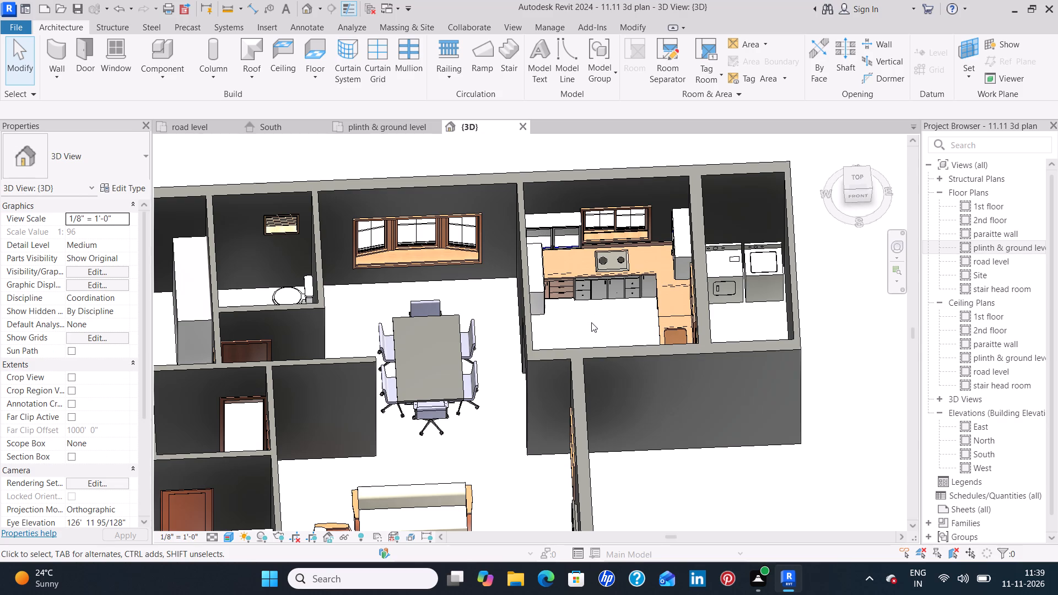
shift+middle_drag(591, 322, 639, 346)
shift+scroll(593, 326, down, 1)
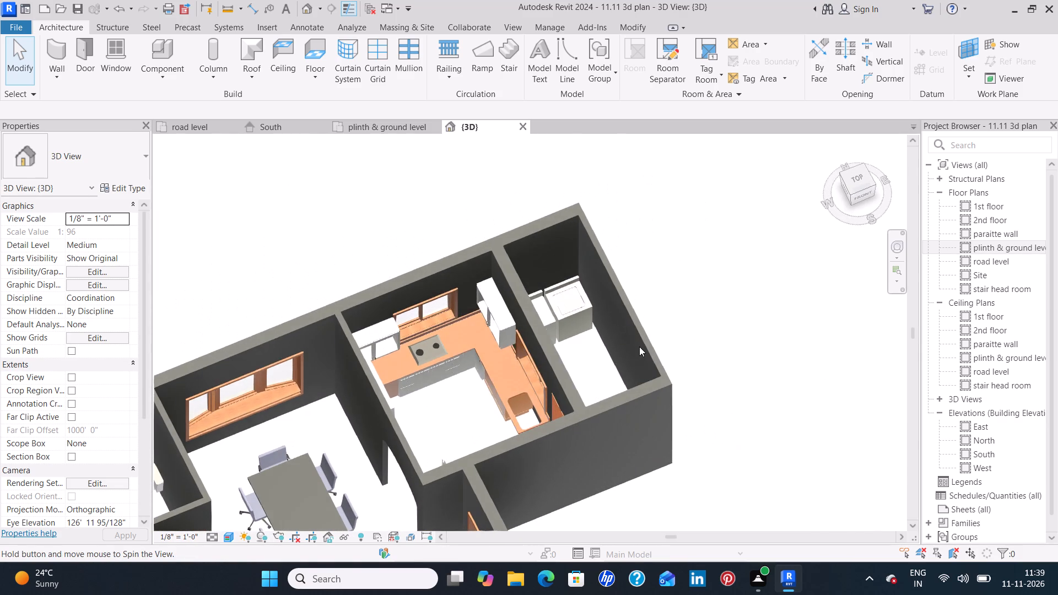
middle_drag(702, 395, 722, 322)
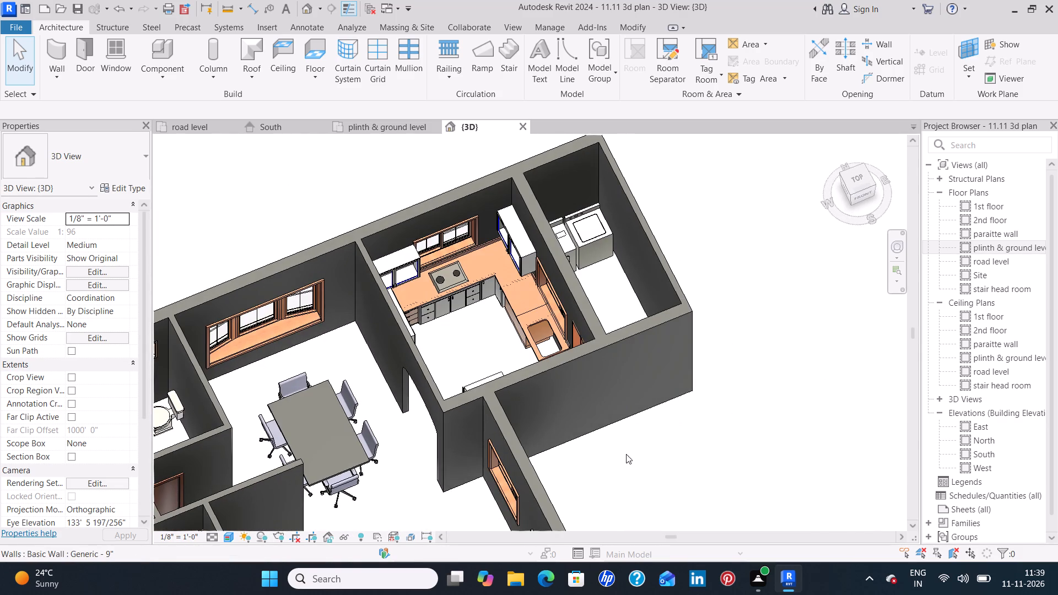
shift+middle_drag(628, 456, 679, 441)
middle_drag(644, 475, 679, 308)
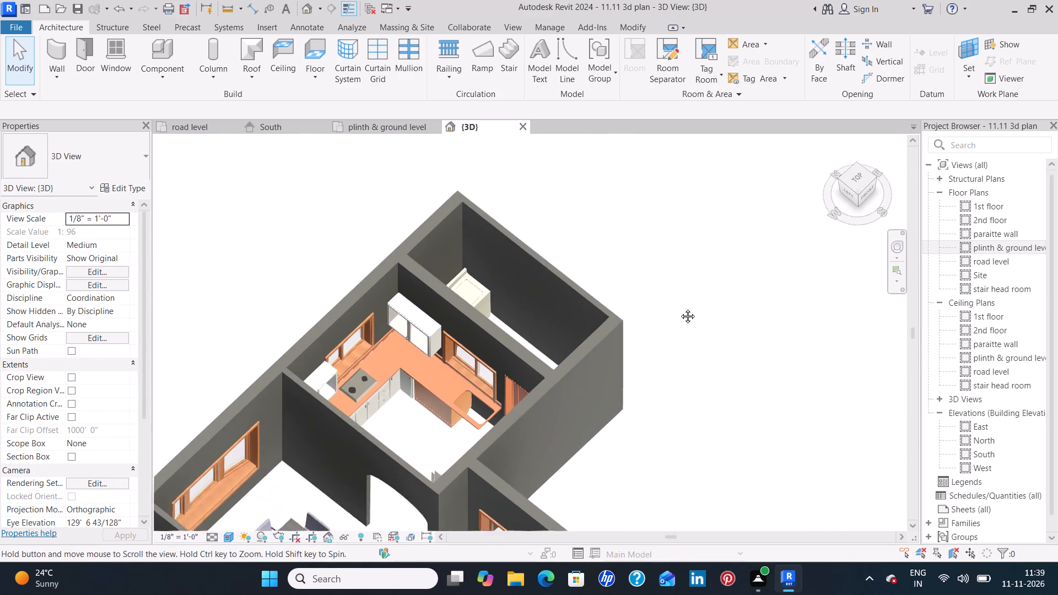
middle_drag(679, 308, 684, 215)
shift+drag(385, 435, 404, 457)
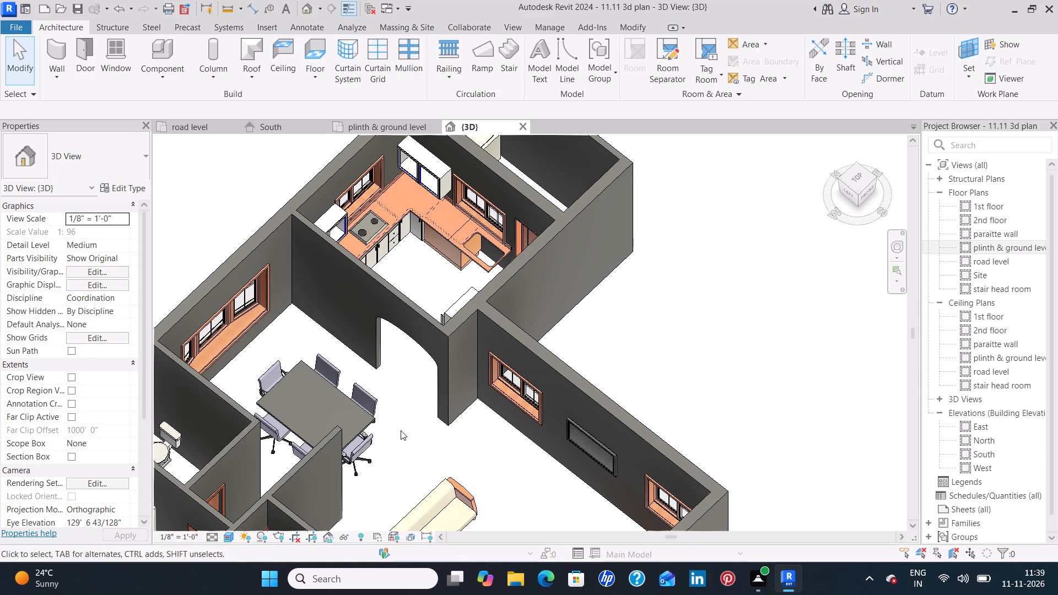
middle_drag(401, 430, 595, 490)
middle_drag(631, 478, 614, 428)
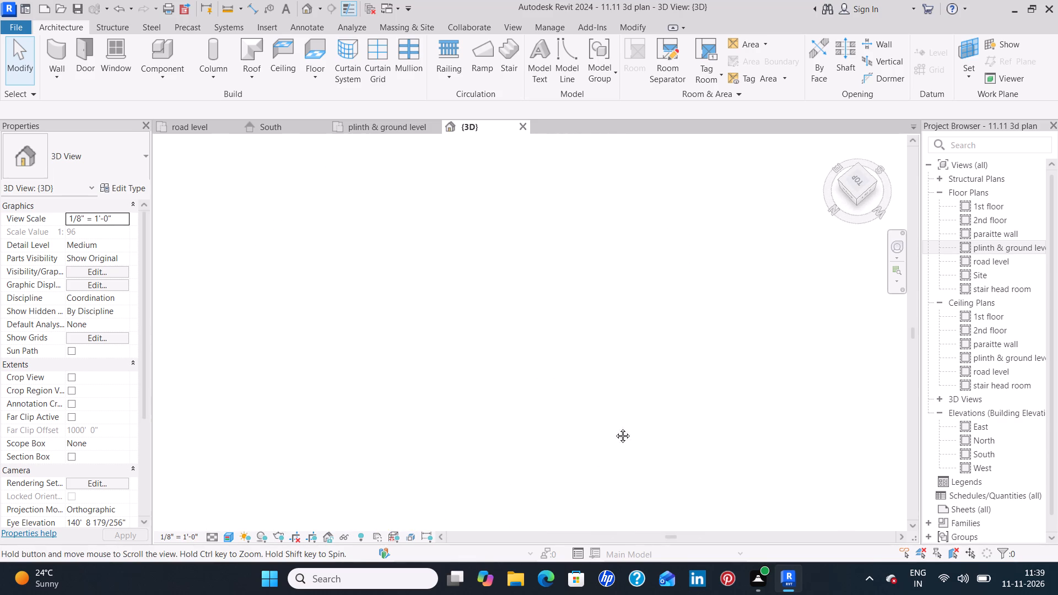
middle_drag(614, 428, 366, 147)
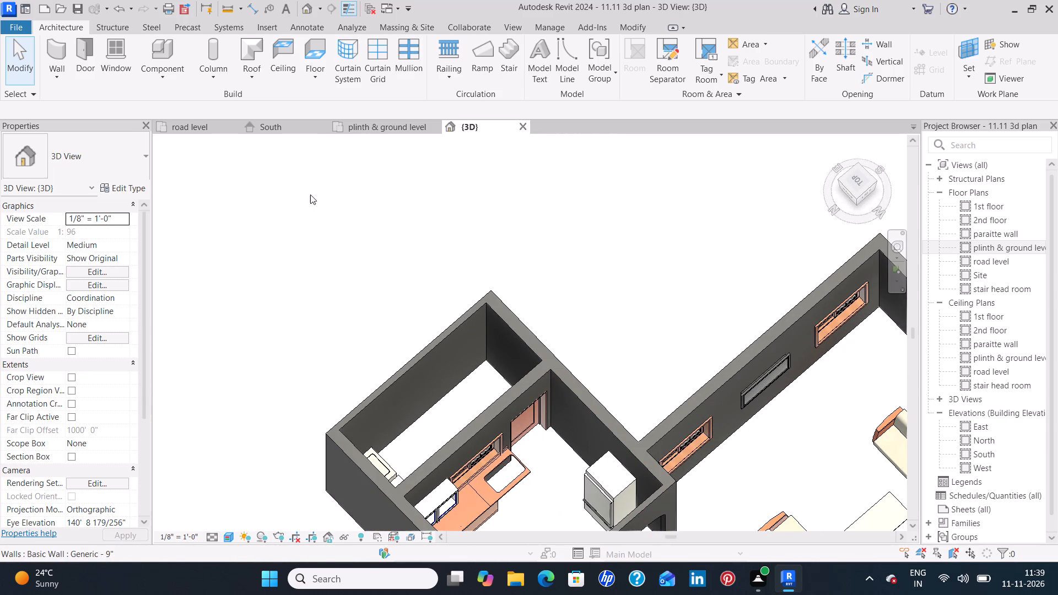
In the plinth & ground level plan, load the Sink Kitchen-Single family from the Plumbing library's Architectural > Fixtures > Sinks folder as a component.
click(366, 121)
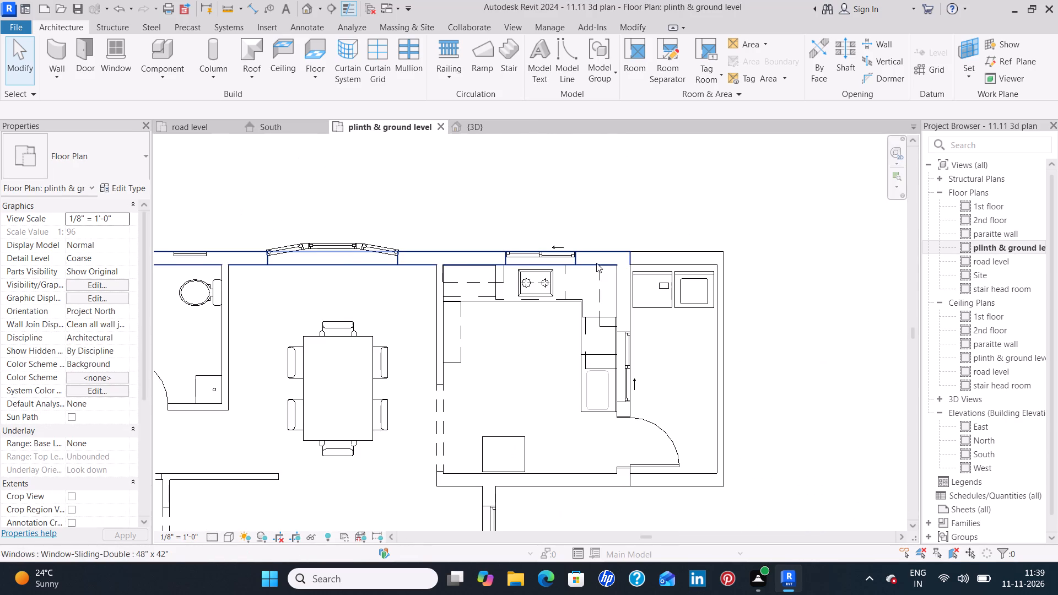
click(169, 50)
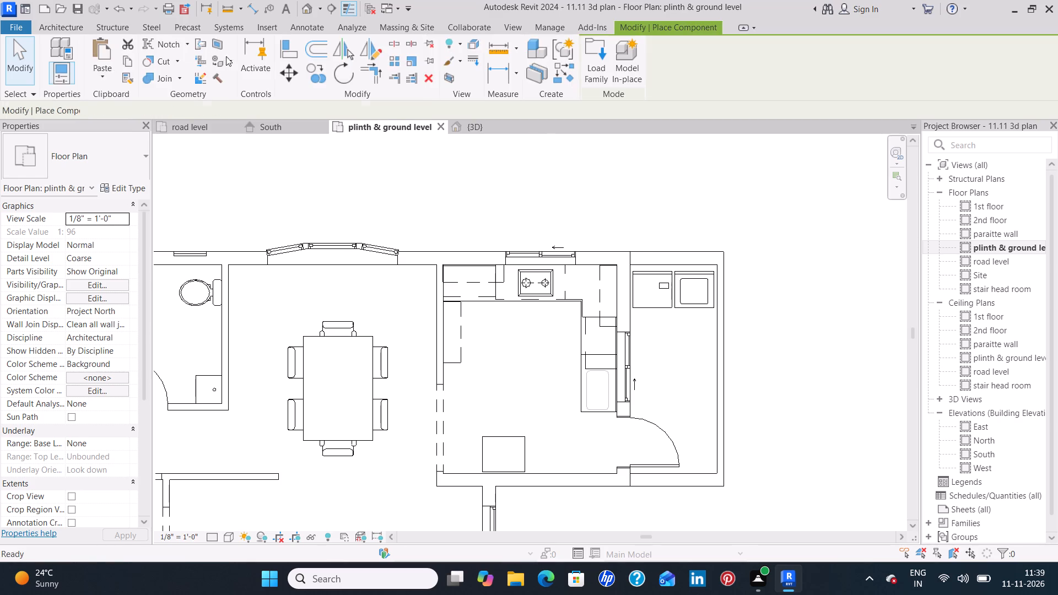
click(600, 74)
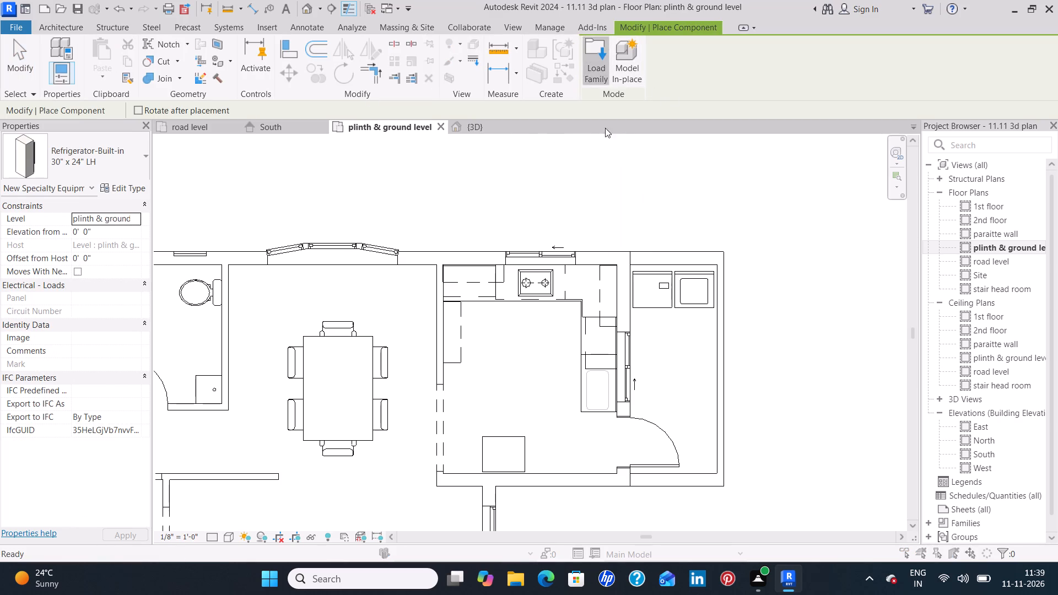
scroll(455, 278, down, 5)
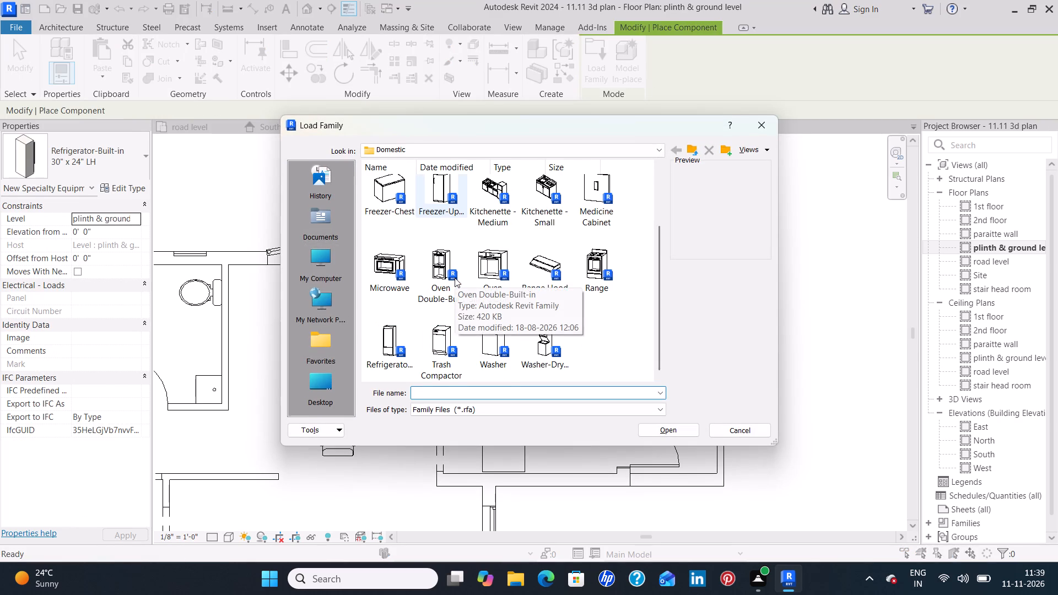
scroll(455, 278, up, 4)
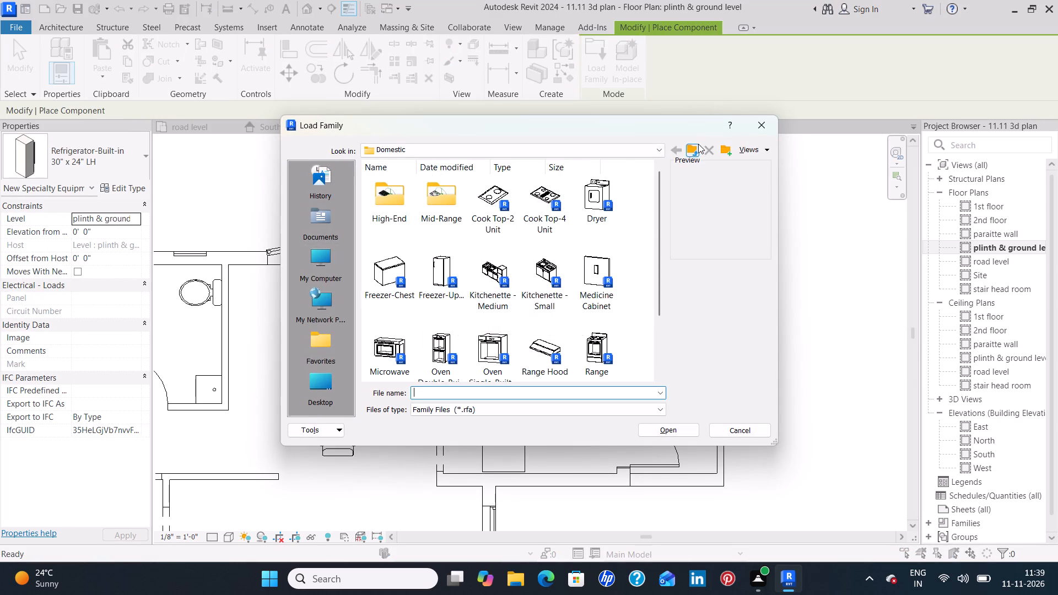
click(698, 144)
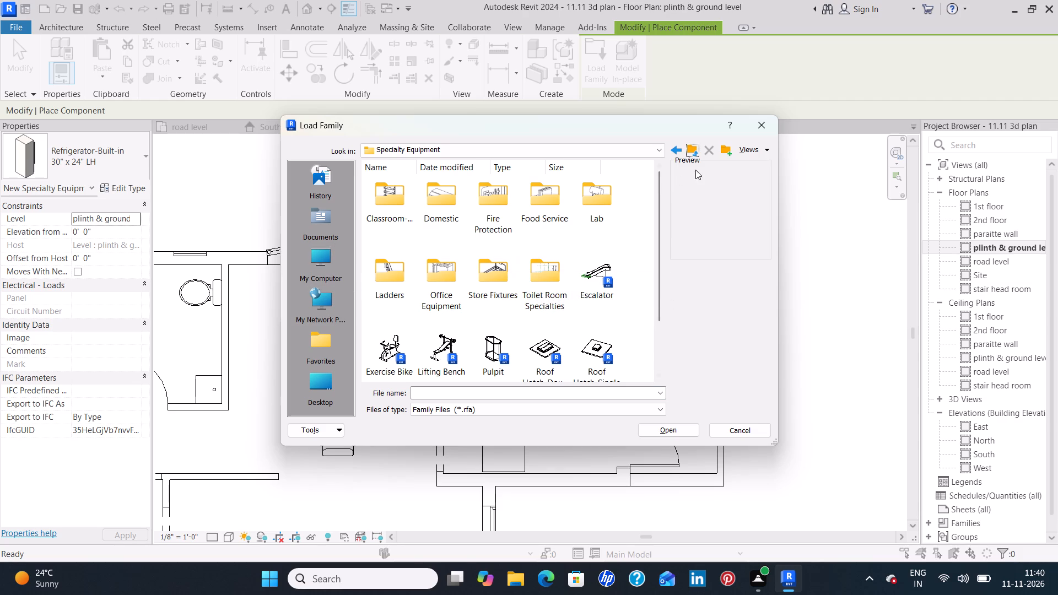
click(696, 147)
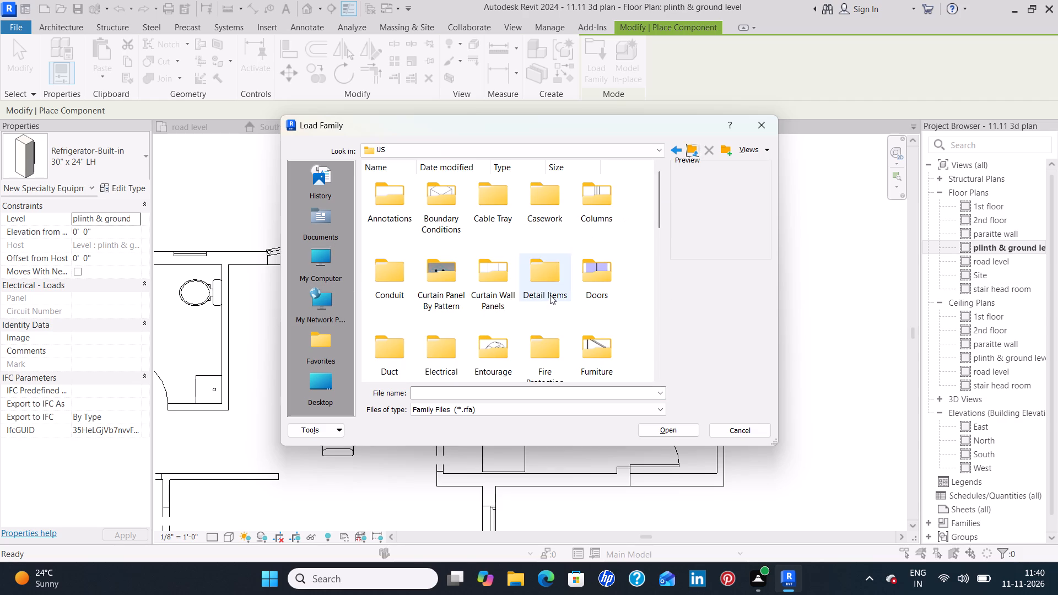
scroll(625, 323, down, 3)
scroll(623, 321, up, 1)
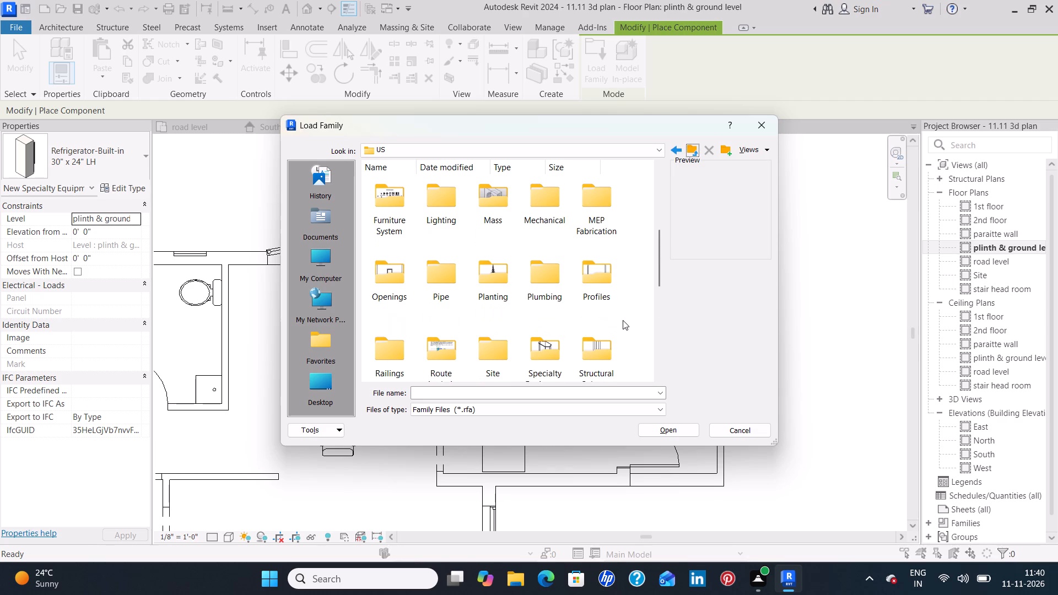
double_click(543, 288)
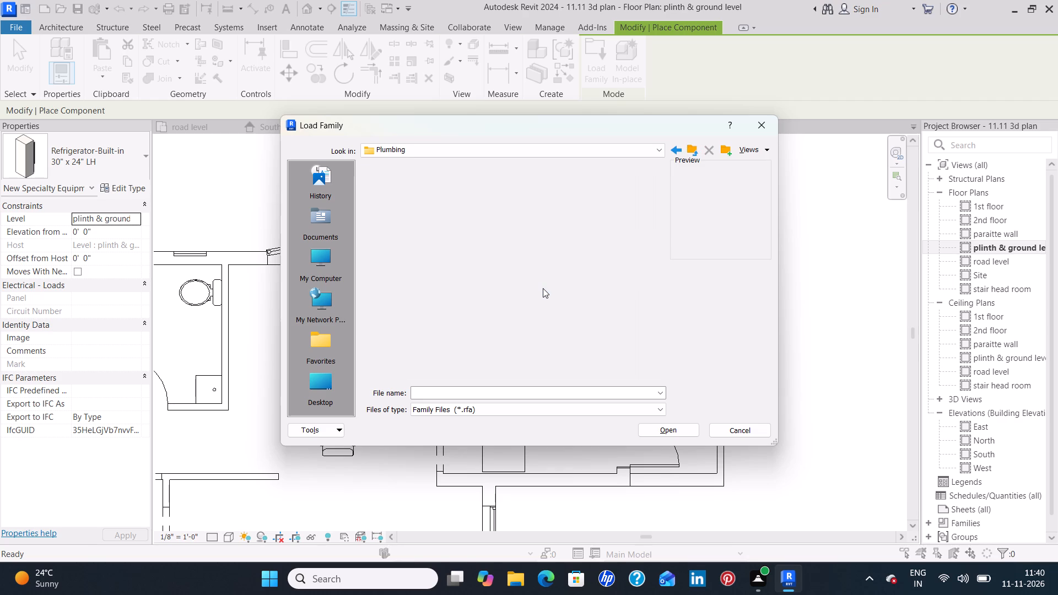
double_click(377, 202)
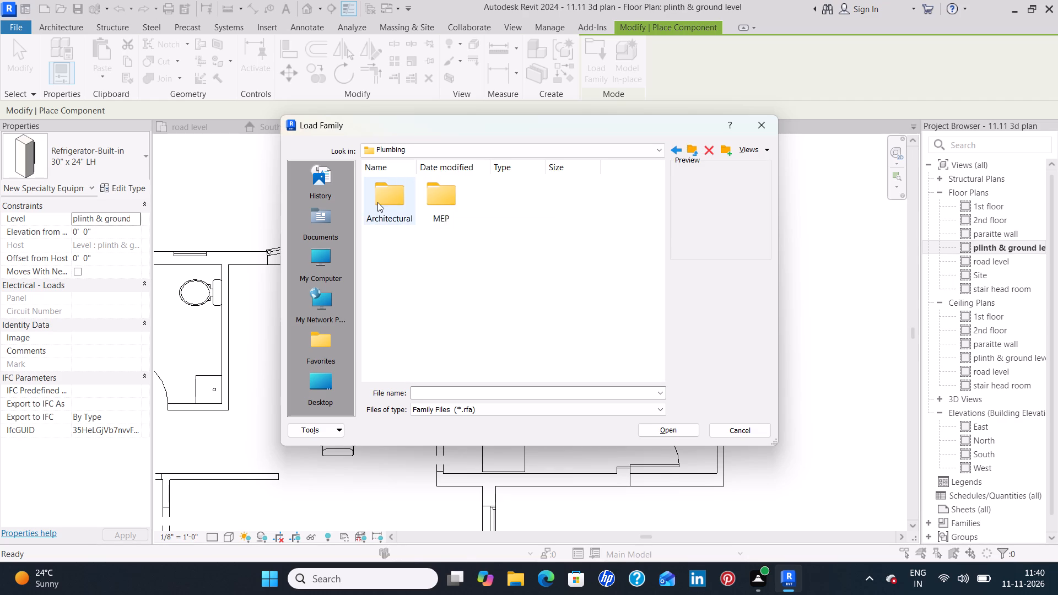
double_click(433, 193)
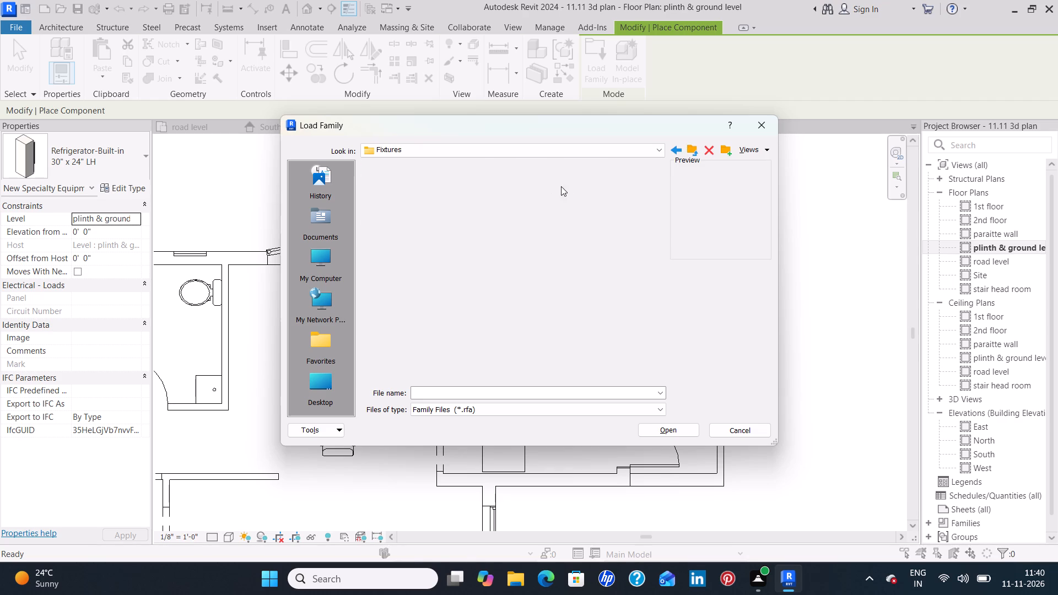
double_click(538, 200)
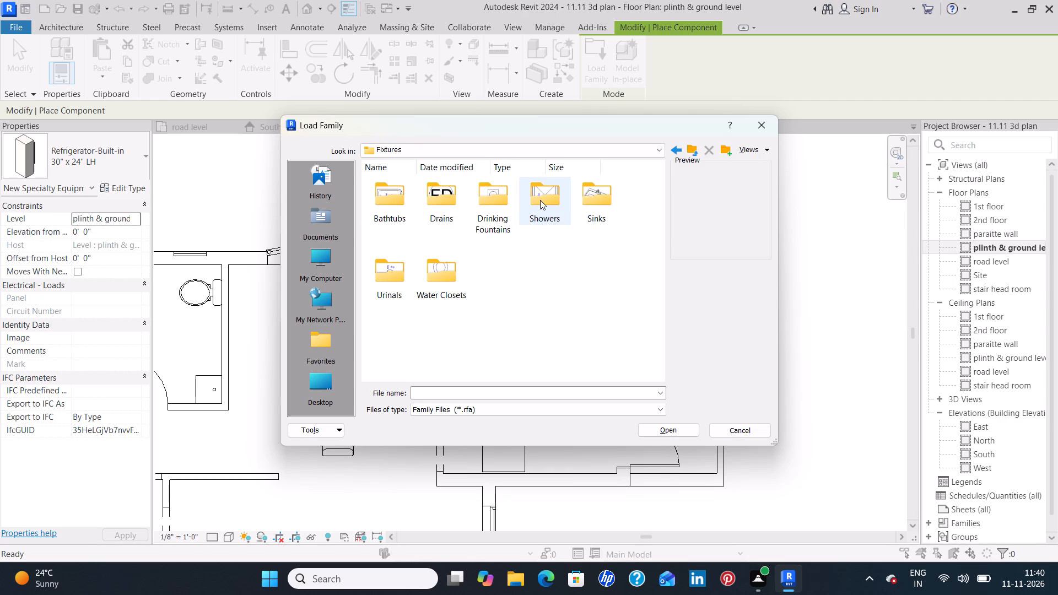
double_click(605, 204)
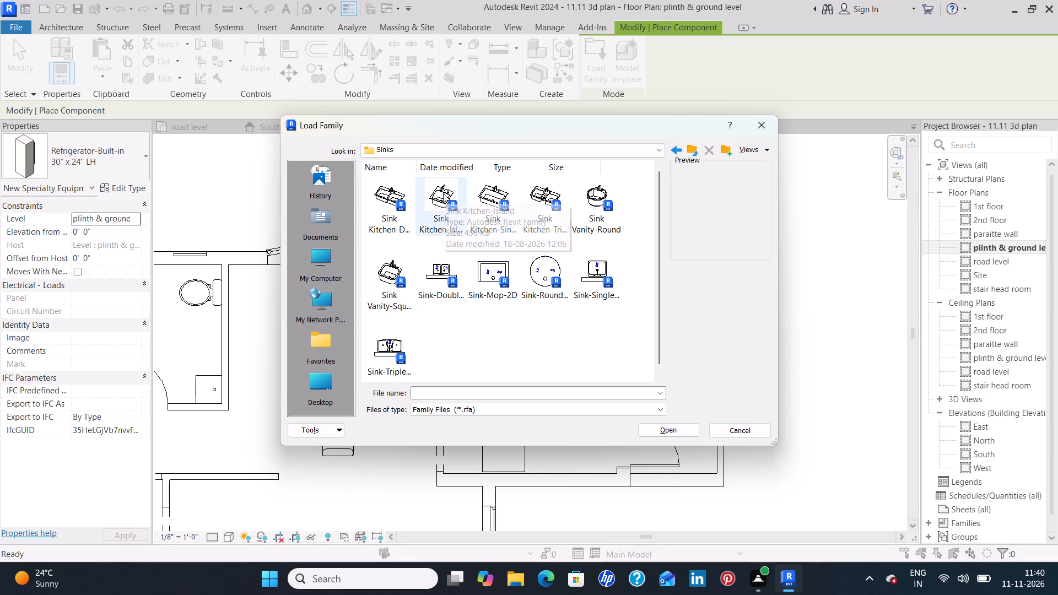
click(483, 191)
click(668, 429)
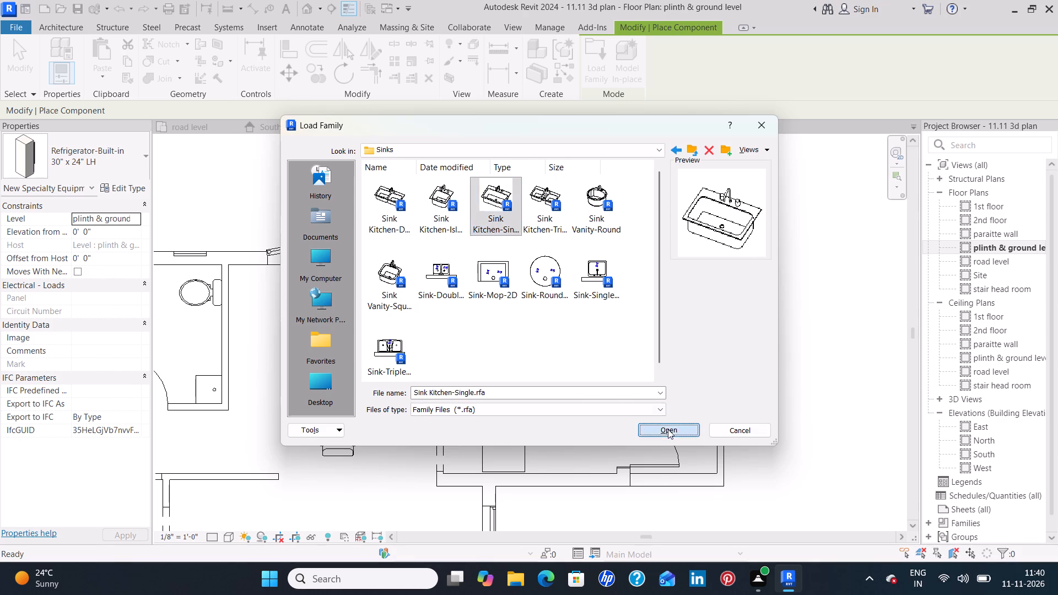
Place the 30" x 21" single kitchen sink centred on the counter top's sink opening, rotated with its faucet toward the window wall.
scroll(596, 390, up, 3)
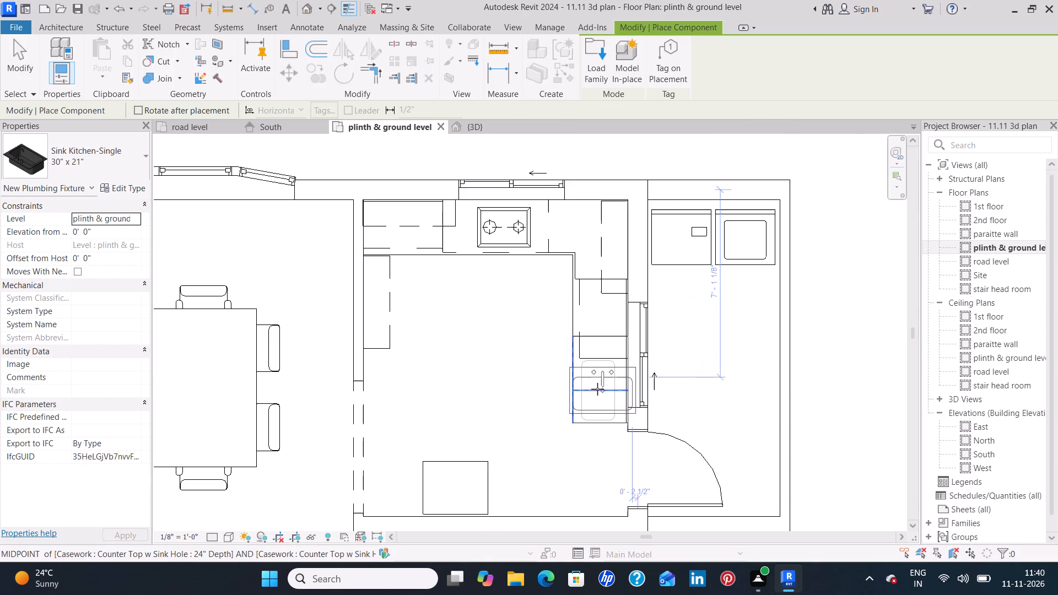
scroll(597, 386, up, 4)
key(space)
key(space)
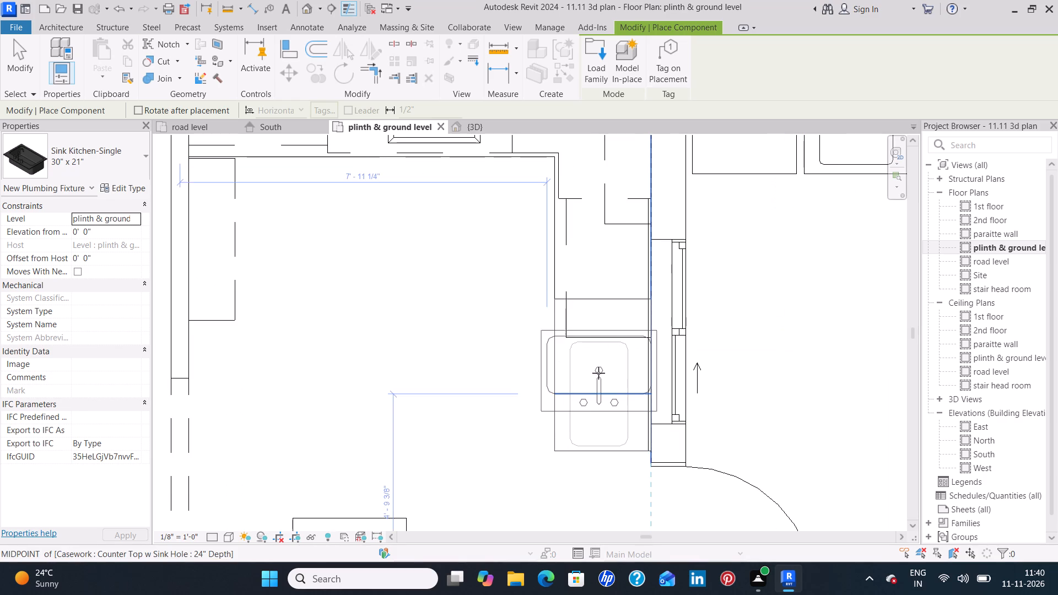
key(space)
key(space)
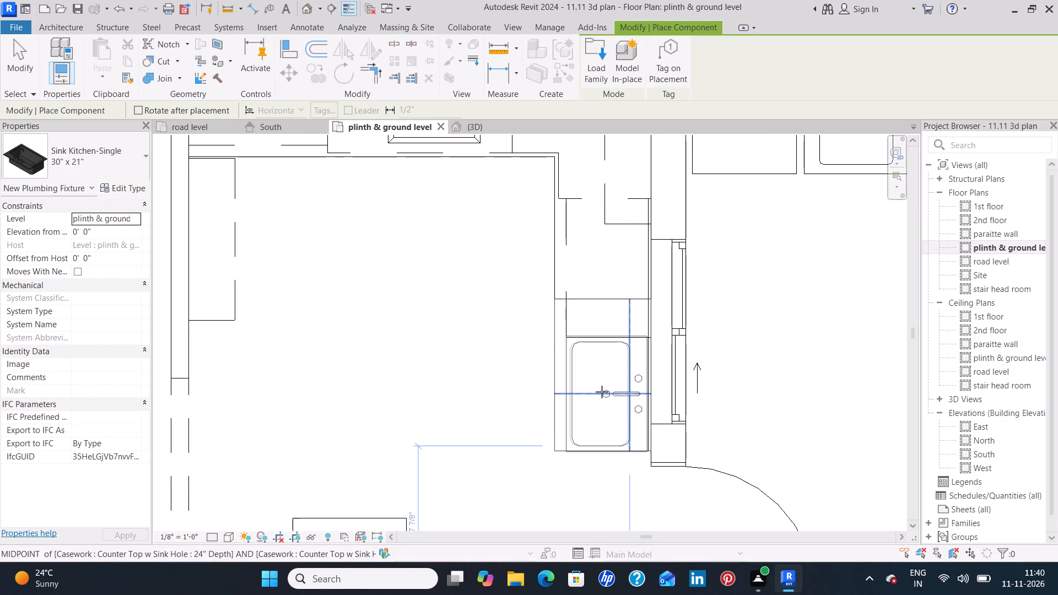
scroll(602, 392, up, 8)
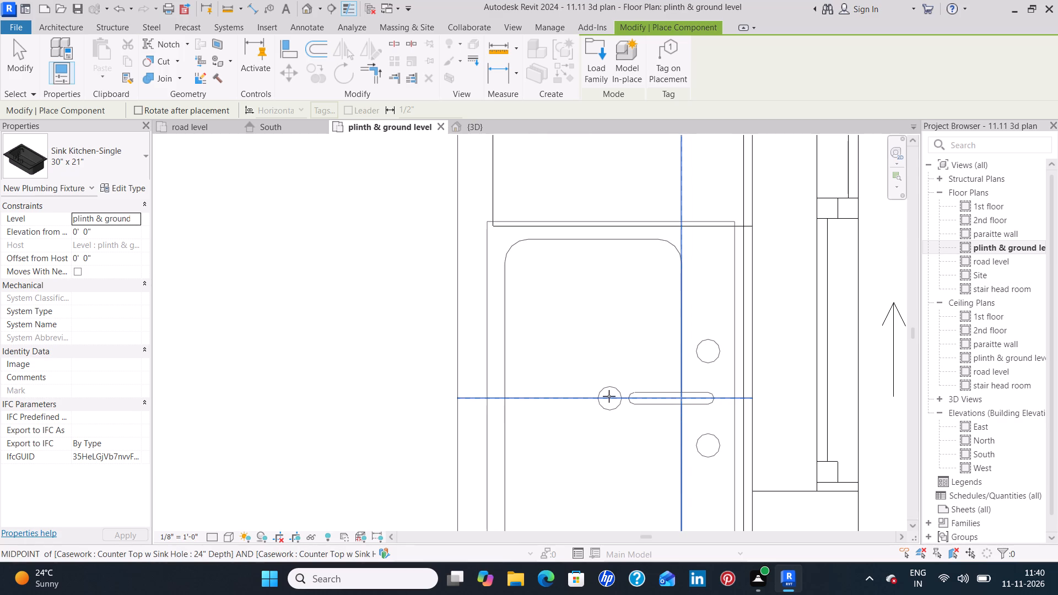
click(609, 396)
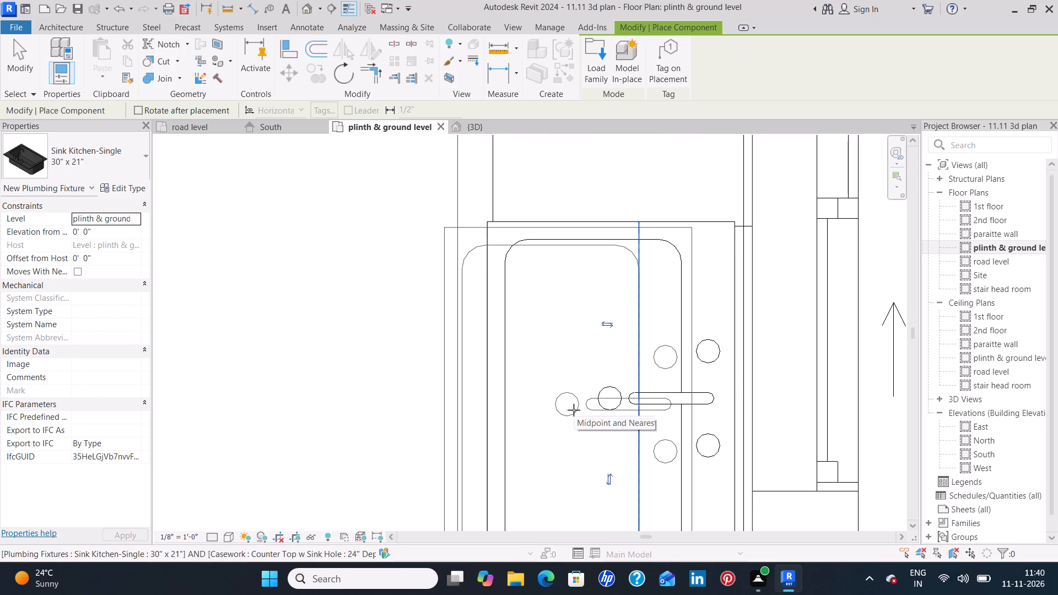
key(Escape)
key(Escape)
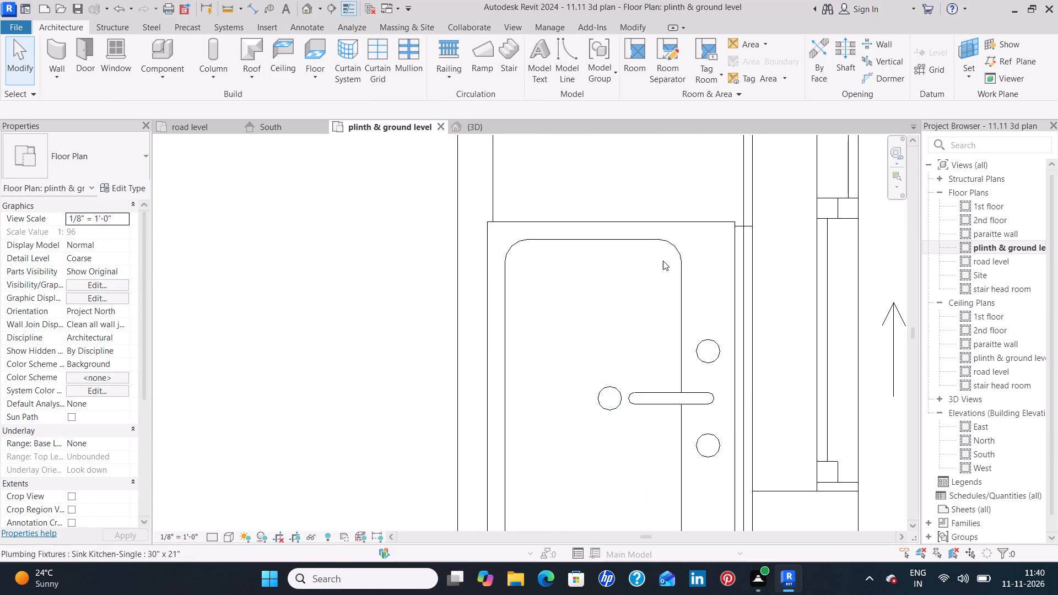
Stretch the sink counter top's lower end slightly beyond the sink's edge, toward the utility door.
middle_drag(685, 259, 685, 252)
scroll(685, 251, down, 4)
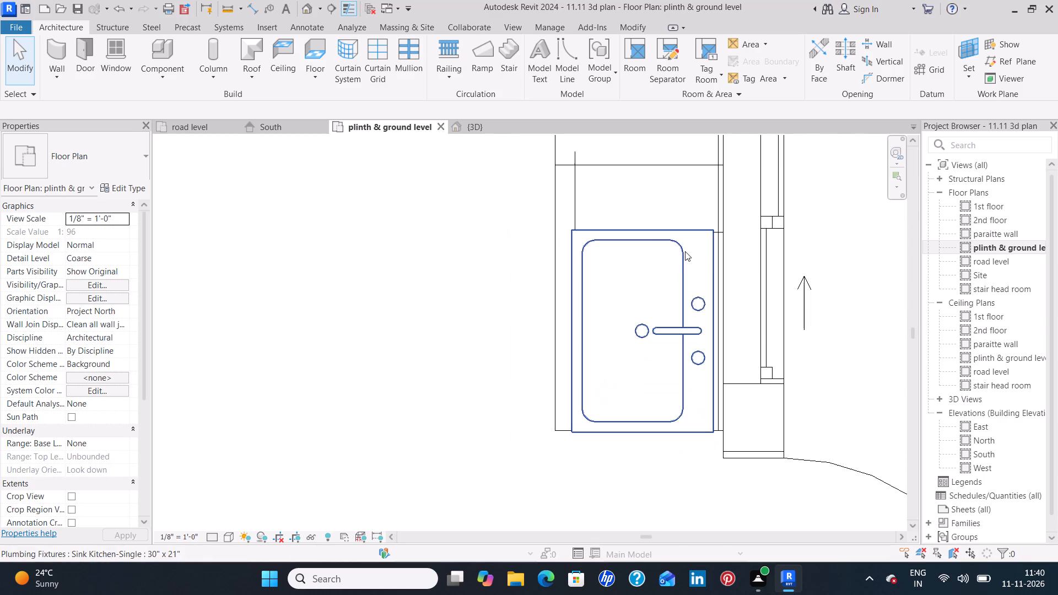
scroll(685, 251, down, 2)
middle_drag(561, 267, 543, 283)
scroll(543, 283, down, 2)
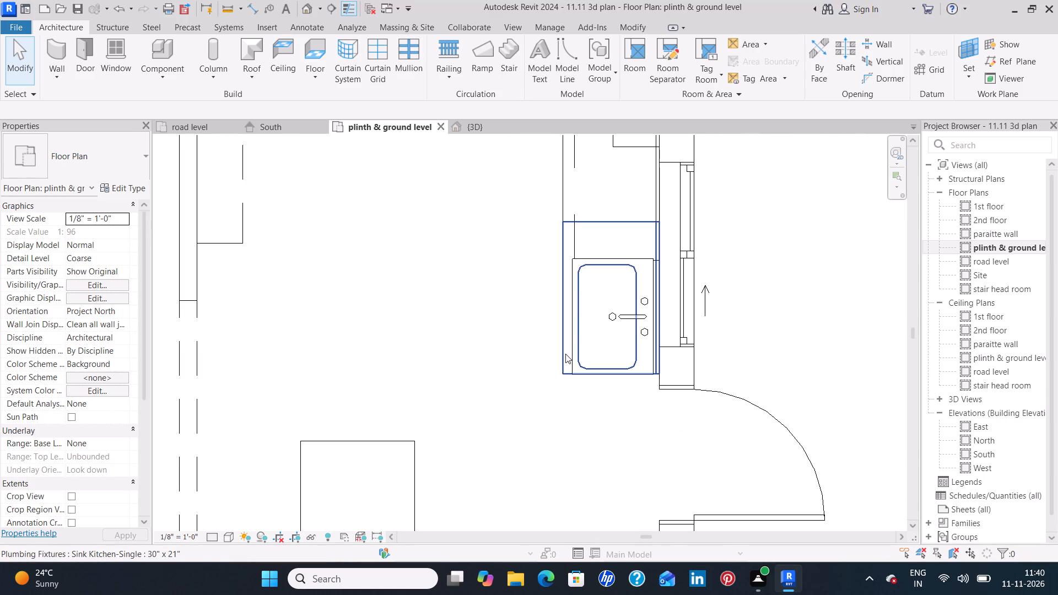
click(563, 358)
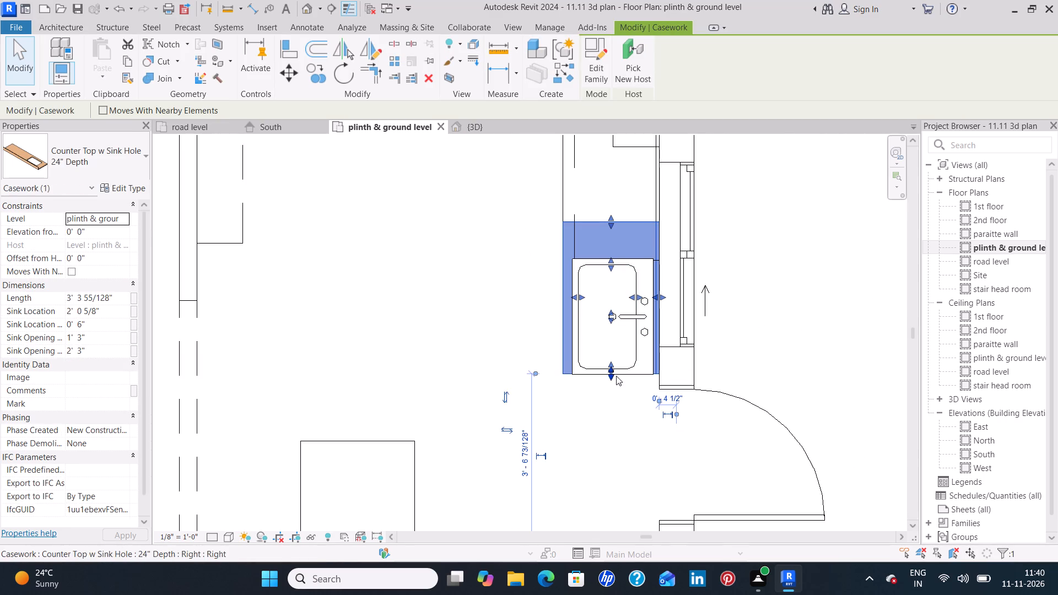
click(612, 376)
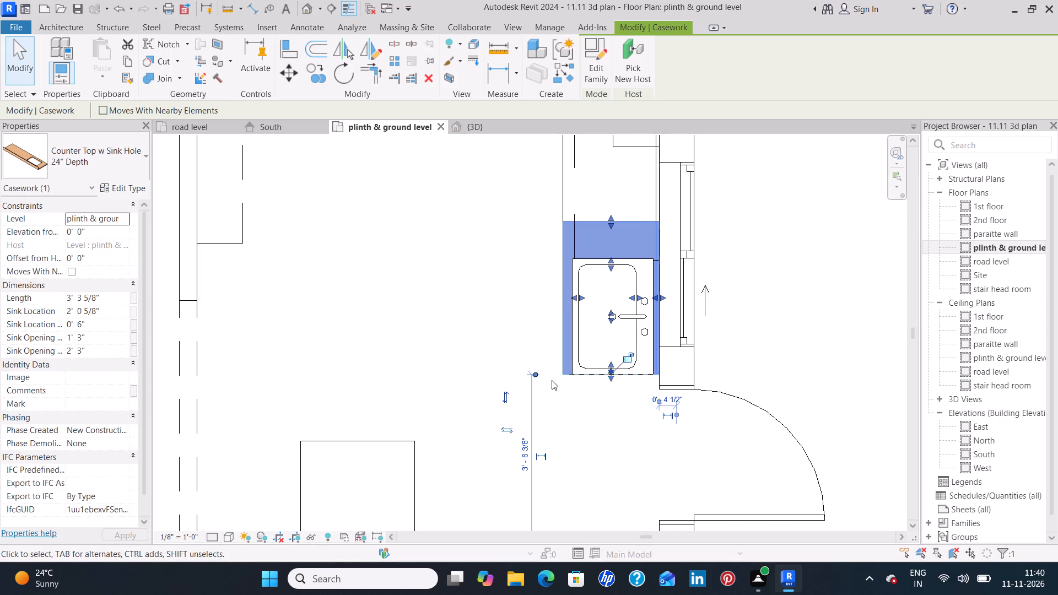
scroll(615, 383, up, 7)
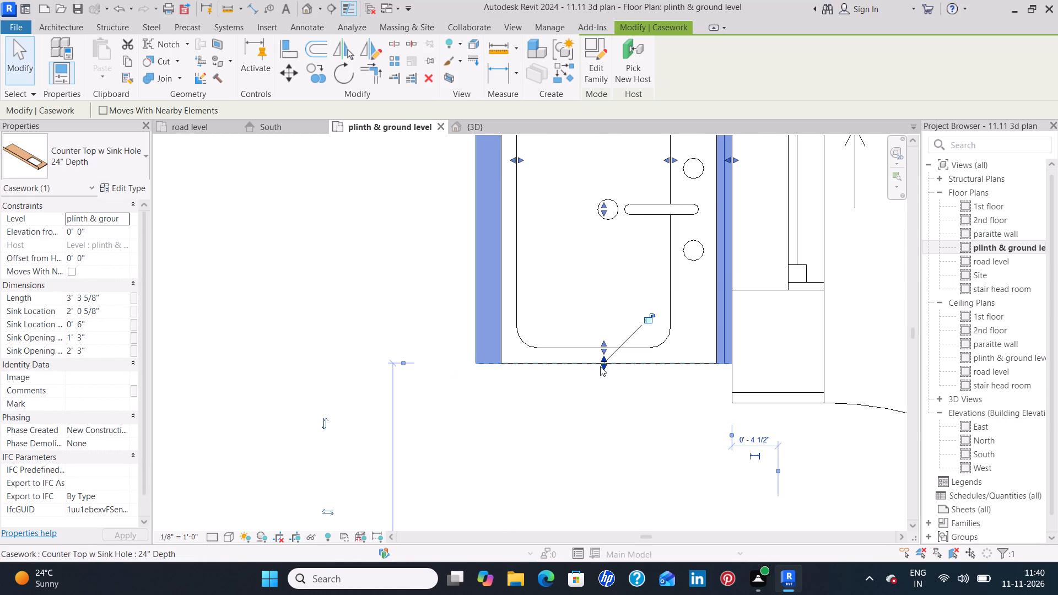
drag(603, 369, 608, 385)
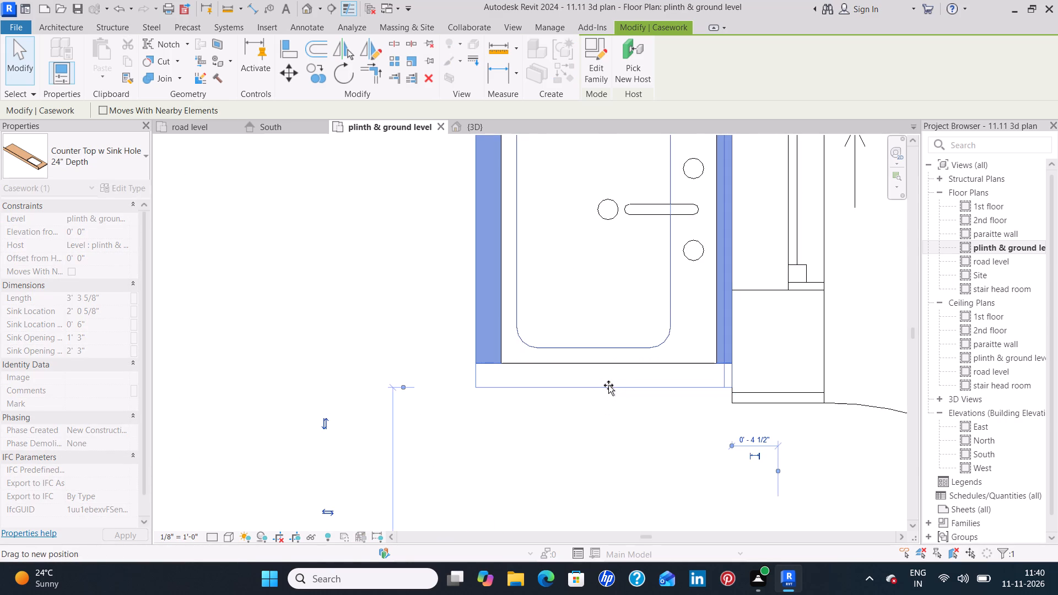
drag(608, 385, 611, 382)
click(311, 307)
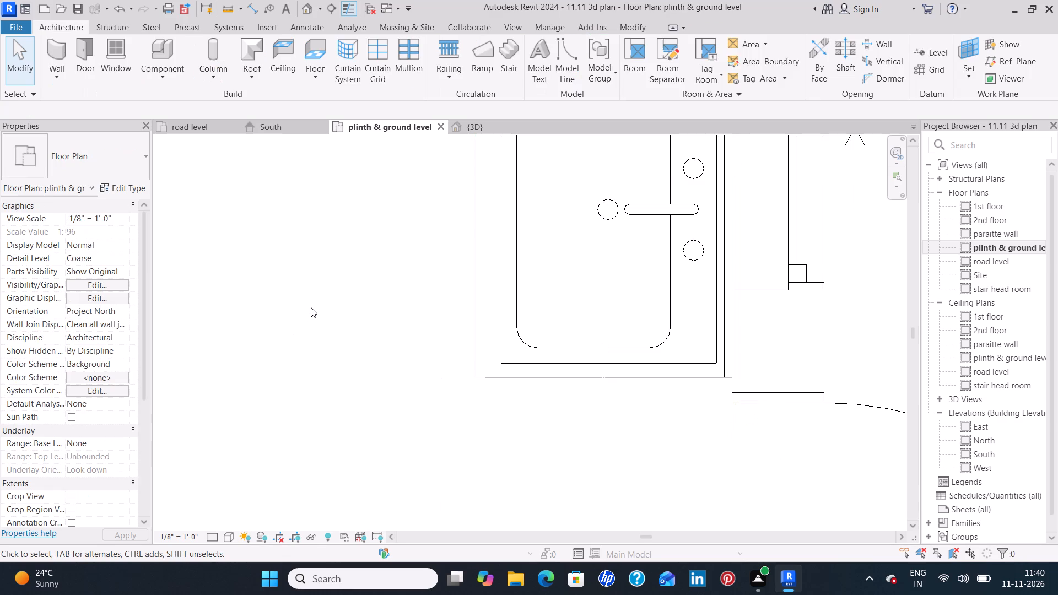
Examine the furnished ground-level plan from the kitchen out to the whole house, along with the reference image beside it.
scroll(313, 306, down, 9)
middle_drag(317, 304, 407, 347)
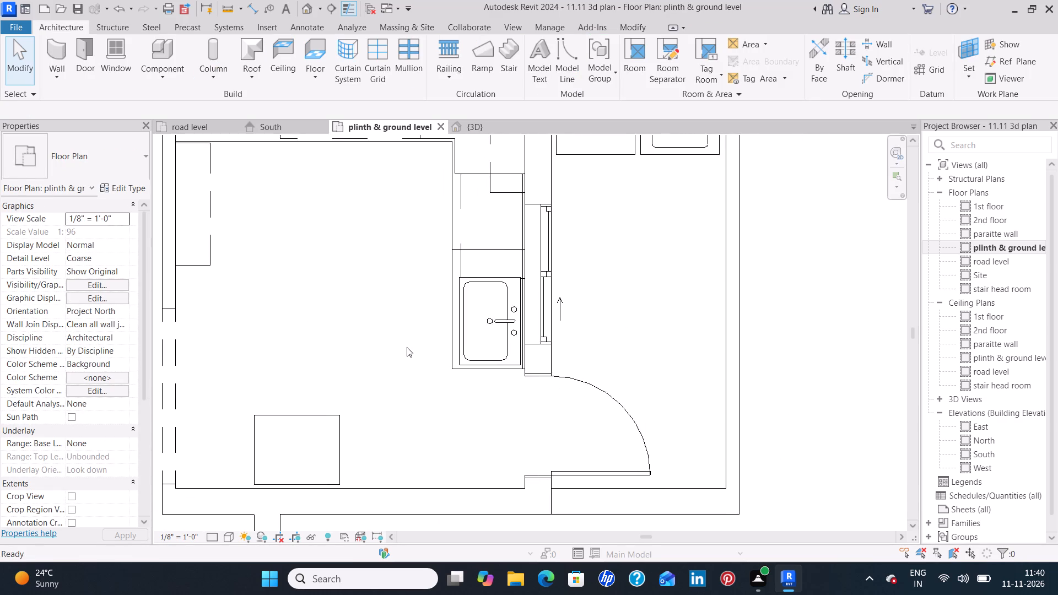
scroll(407, 337, down, 2)
middle_drag(373, 316, 426, 354)
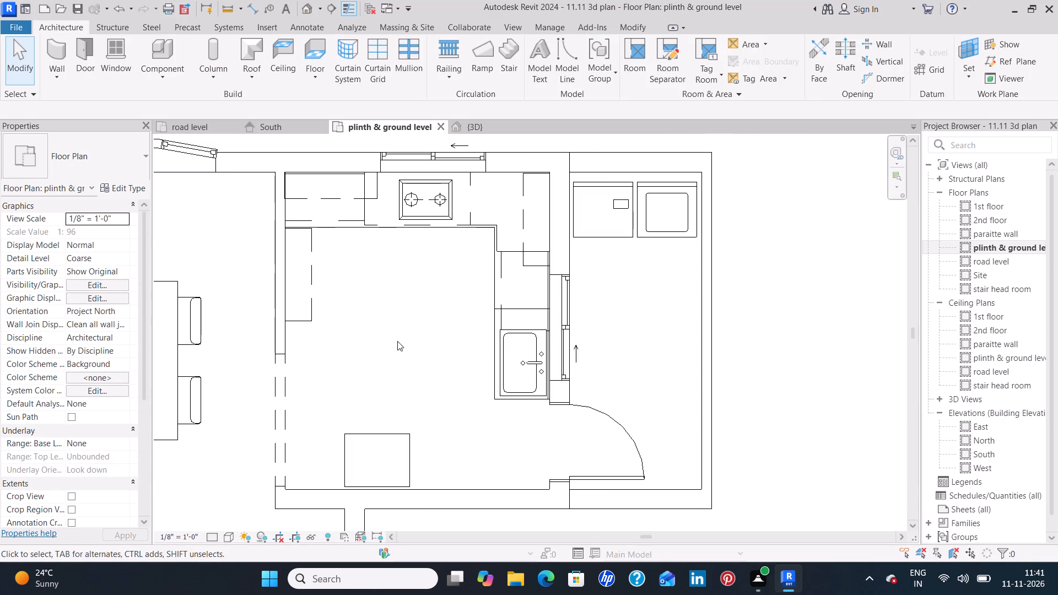
scroll(443, 288, down, 2)
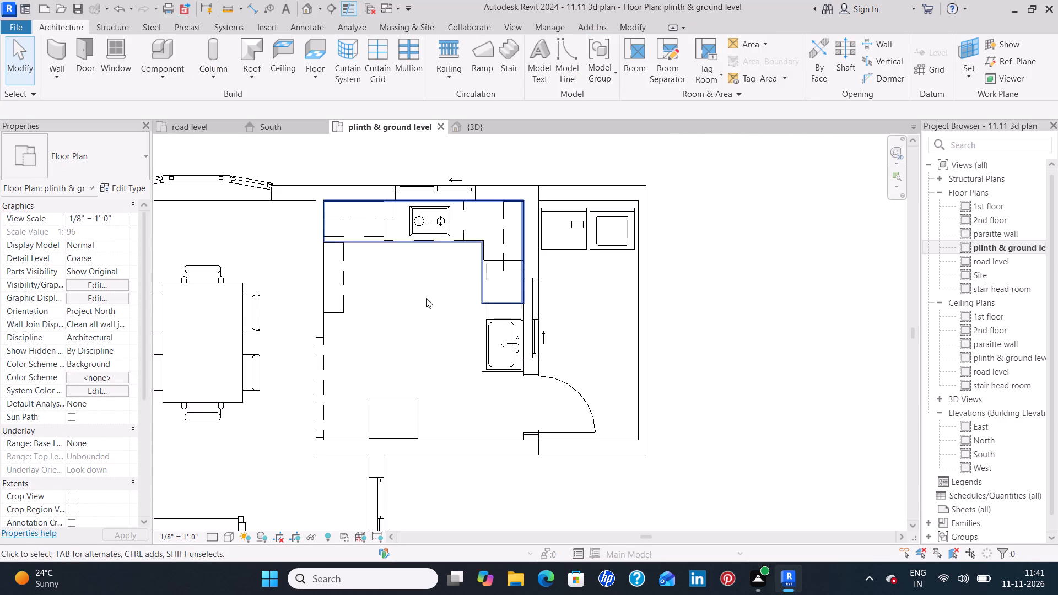
middle_drag(431, 303, 558, 313)
scroll(558, 313, down, 2)
middle_drag(558, 317, 560, 301)
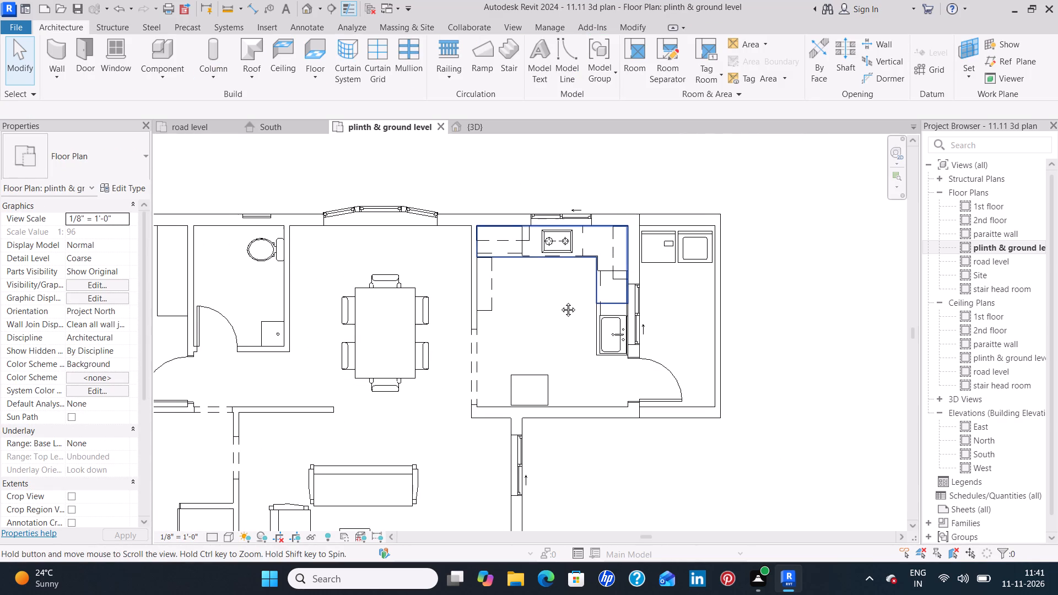
middle_drag(560, 301, 561, 293)
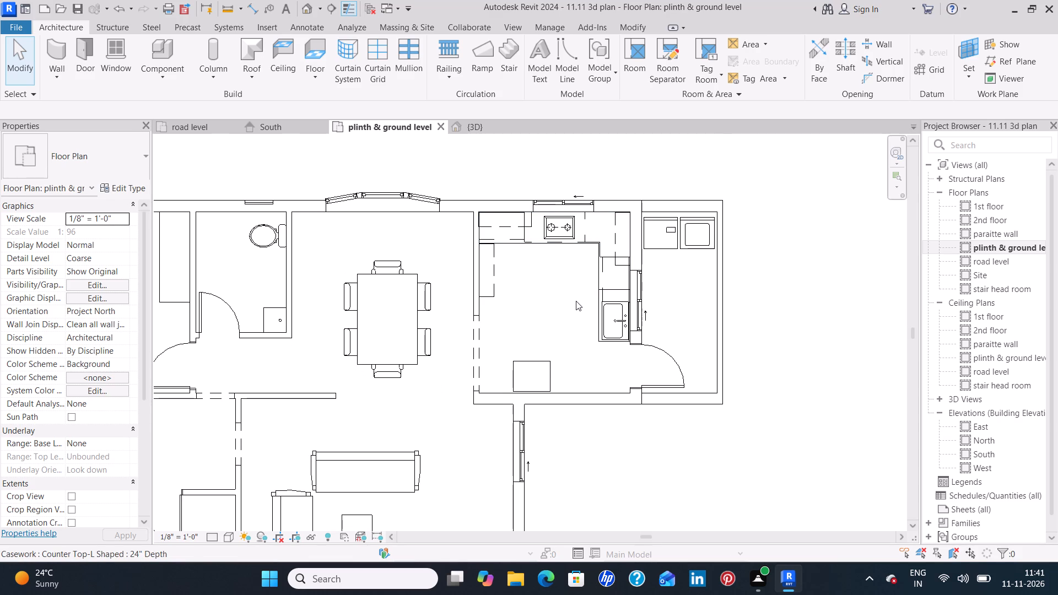
scroll(576, 301, down, 4)
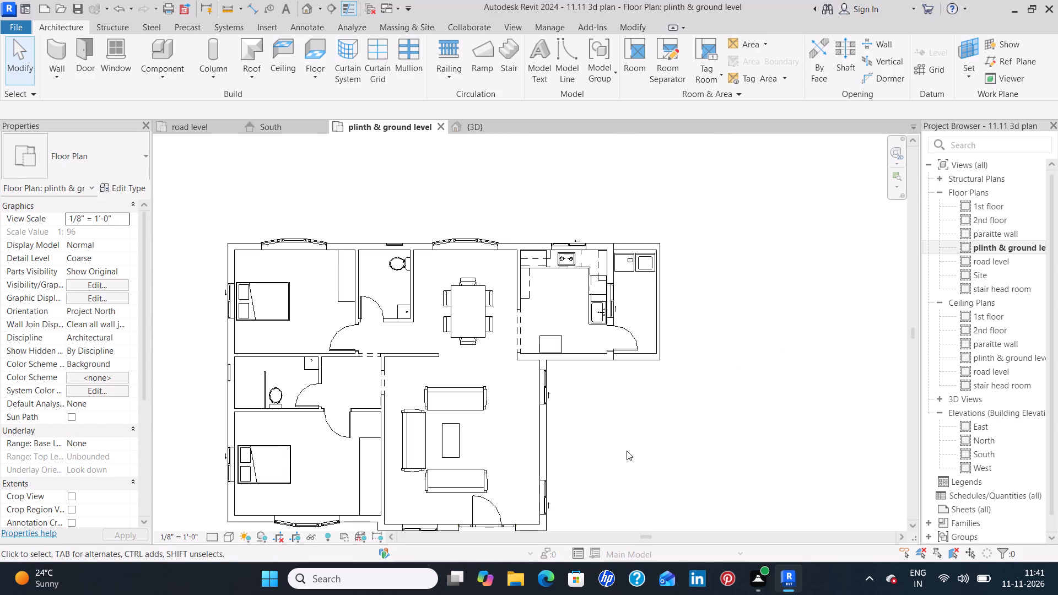
middle_drag(591, 448, 620, 367)
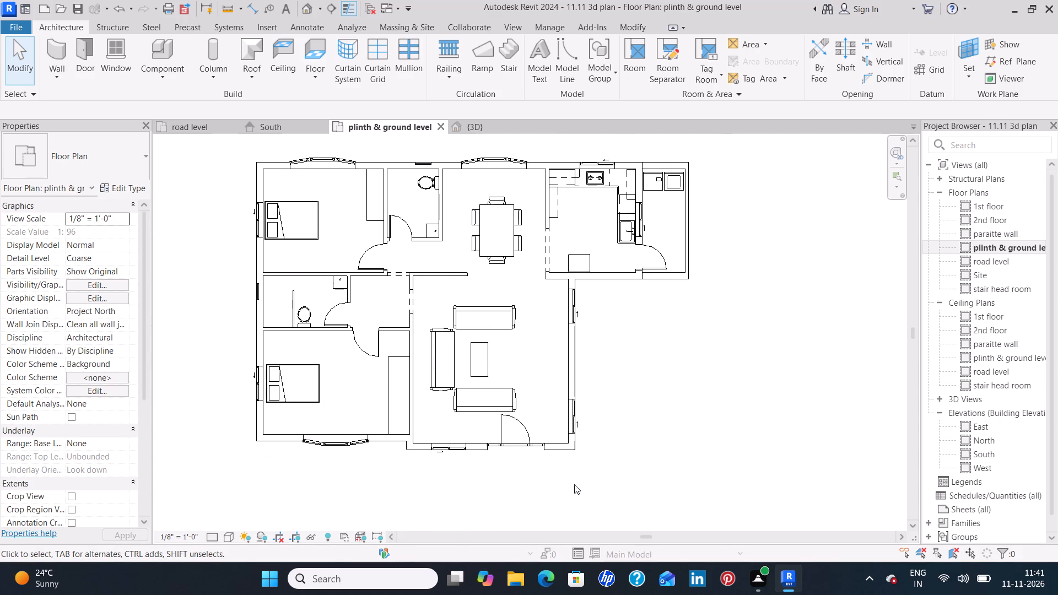
scroll(433, 419, down, 4)
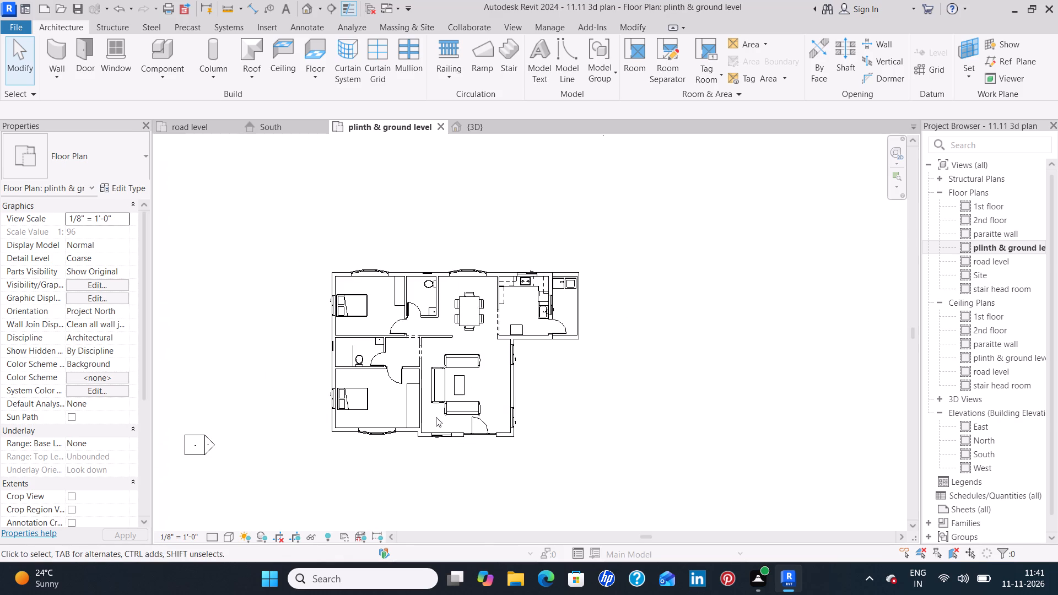
middle_drag(634, 407, 634, 316)
scroll(636, 313, down, 5)
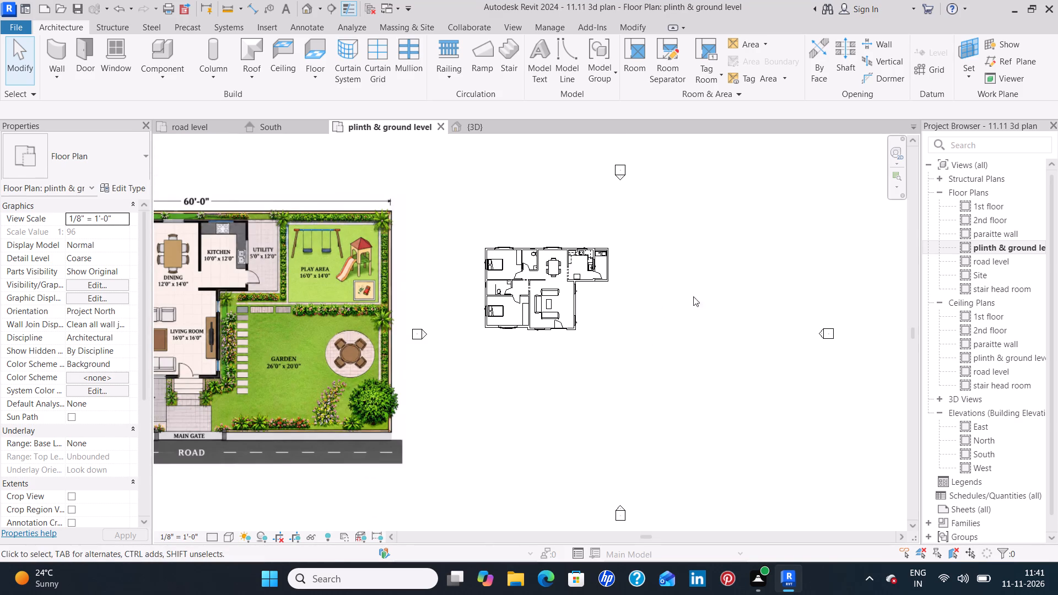
scroll(688, 286, up, 4)
scroll(688, 286, down, 3)
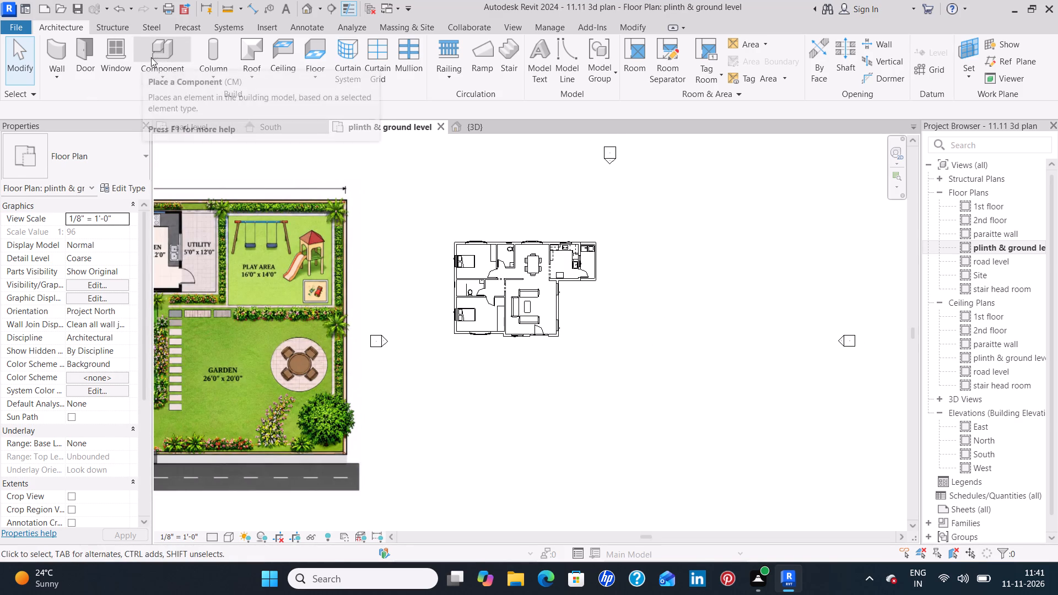
In the road level plan, import the 11.11.jpeg reference image and place it beside the house, outside the west elevation marker.
click(203, 122)
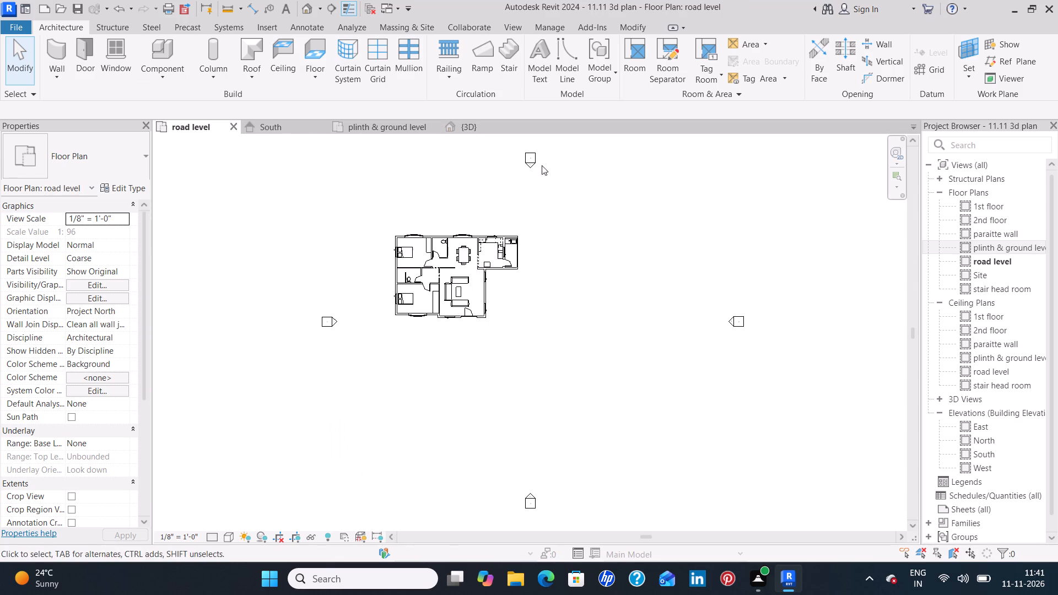
scroll(276, 231, down, 3)
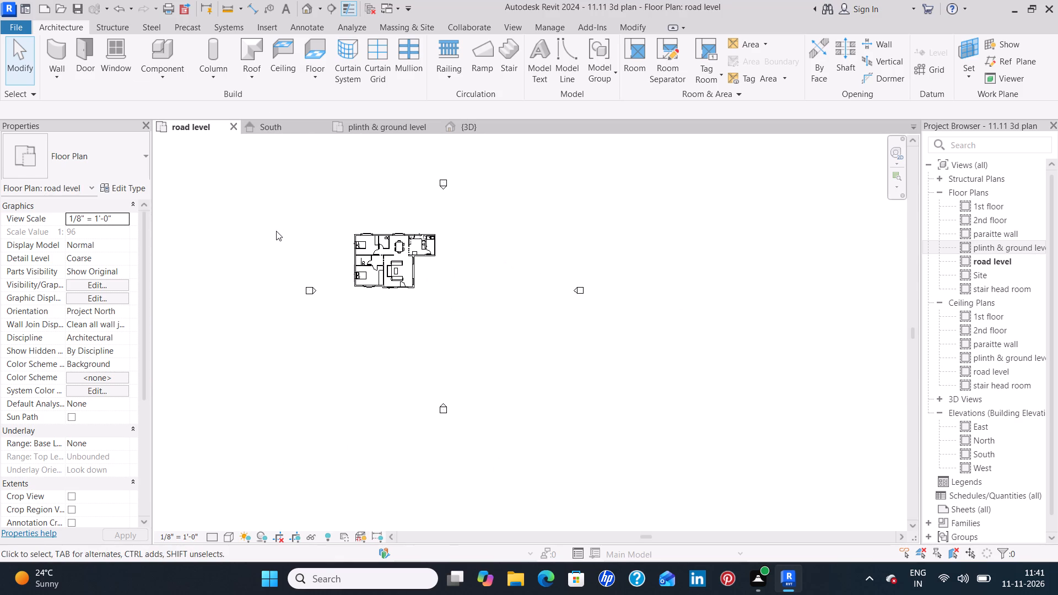
middle_drag(309, 229, 447, 238)
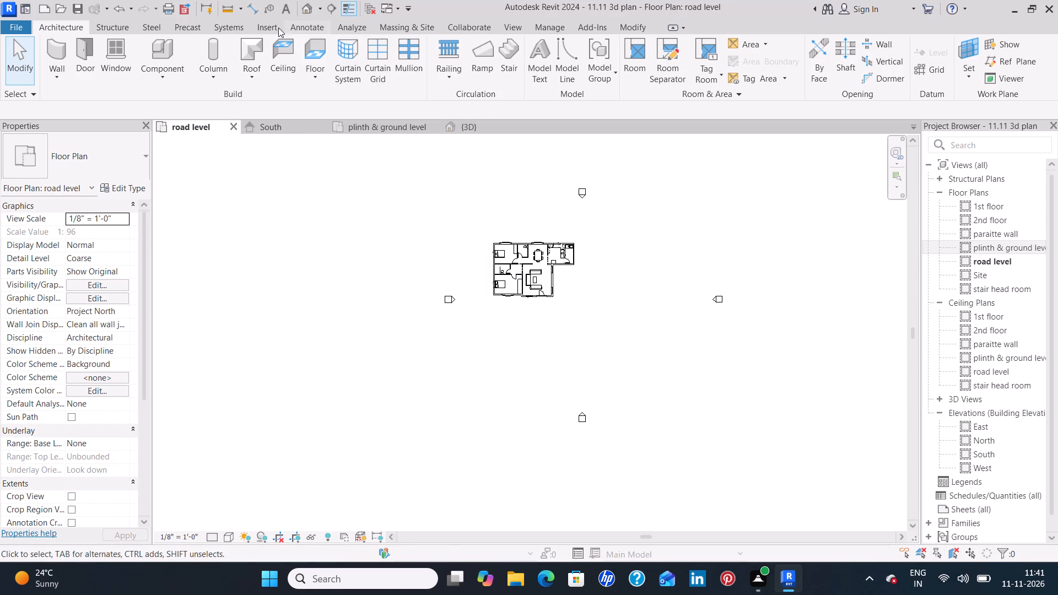
click(266, 29)
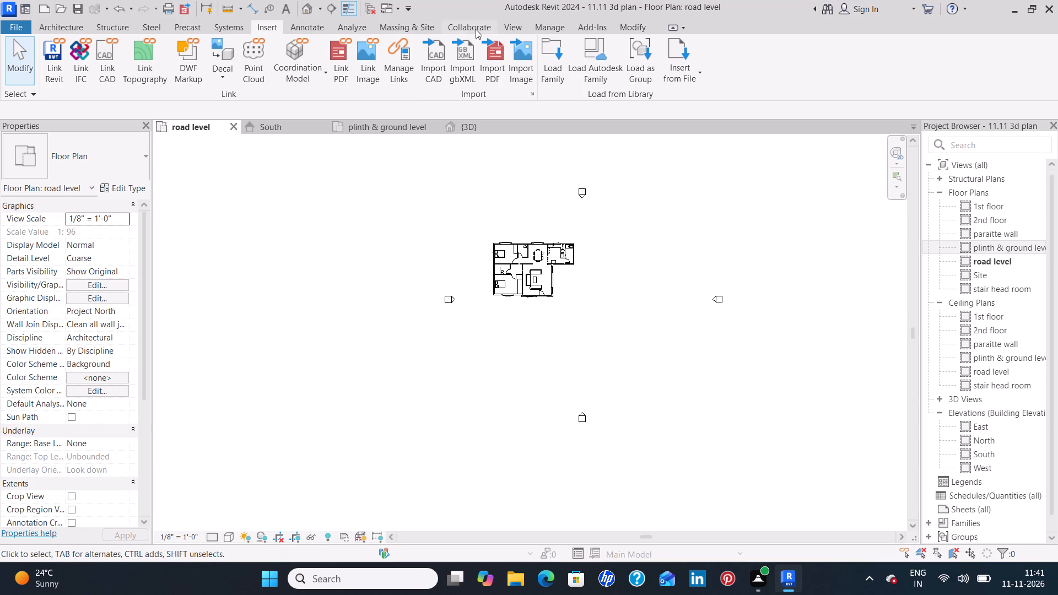
click(514, 56)
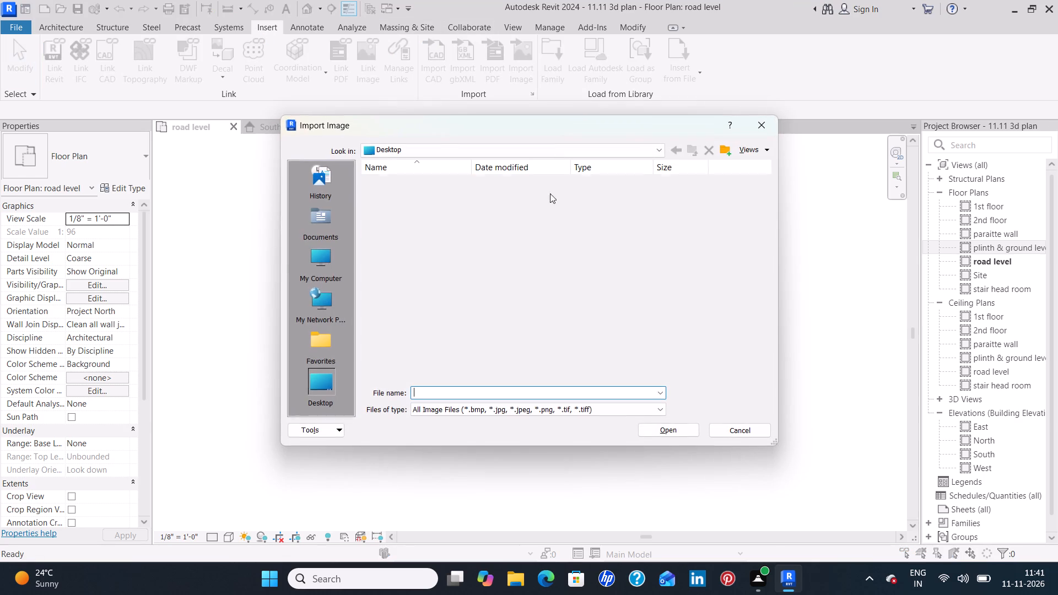
click(430, 353)
click(683, 430)
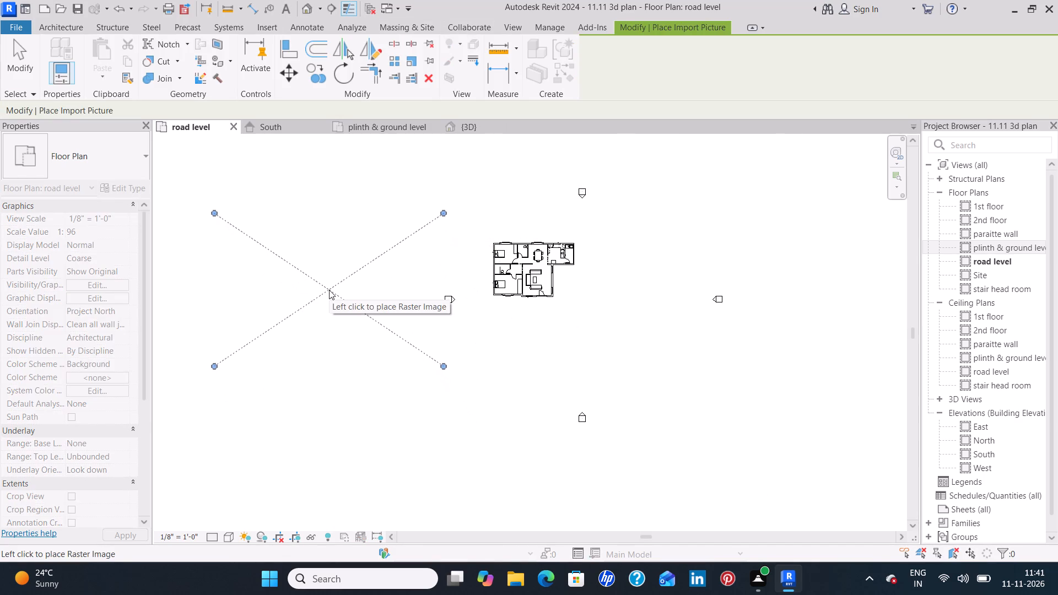
click(318, 294)
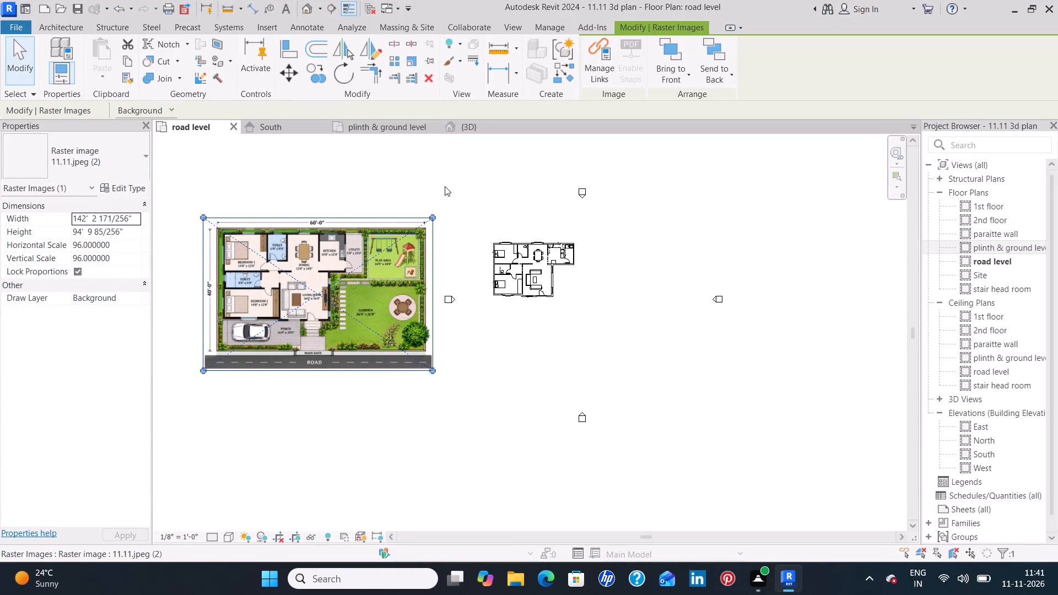
click(445, 186)
Start a new wall based at road level and set its top constraint to Unconnected.
scroll(631, 296, up, 4)
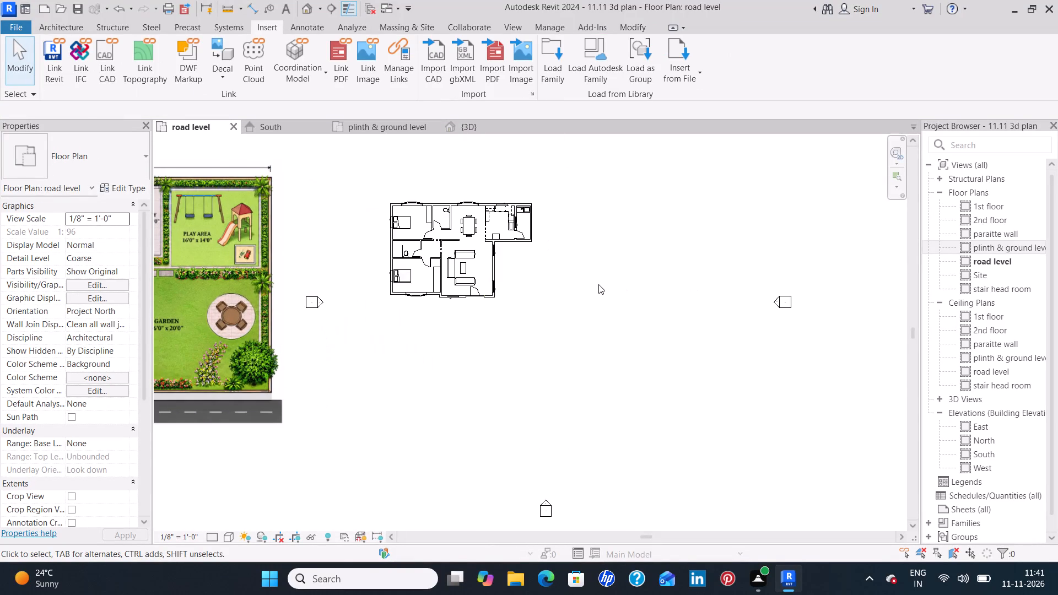
middle_drag(598, 315, 612, 392)
scroll(579, 309, up, 3)
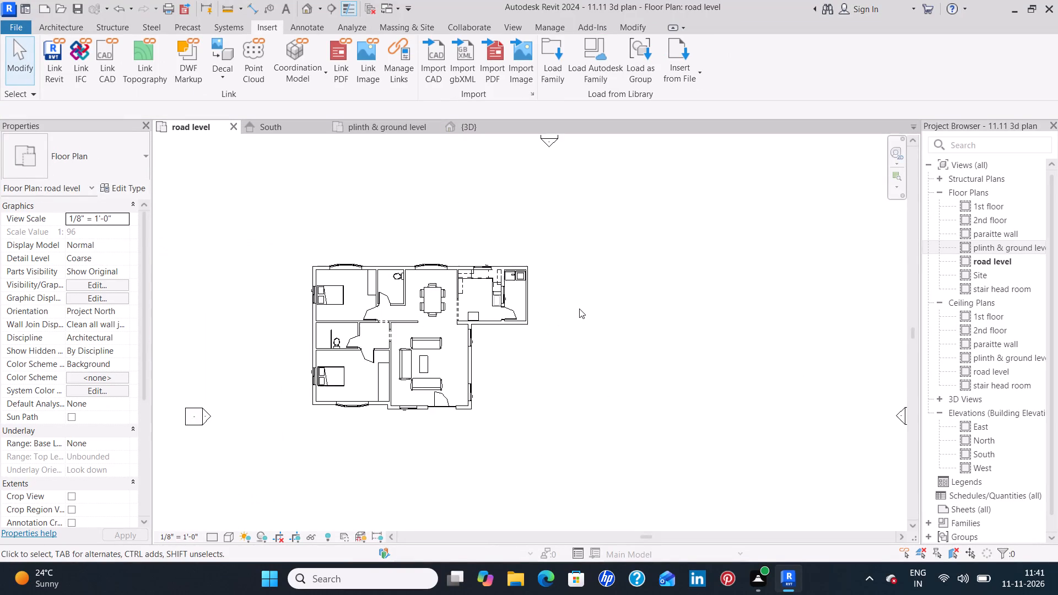
scroll(579, 309, down, 2)
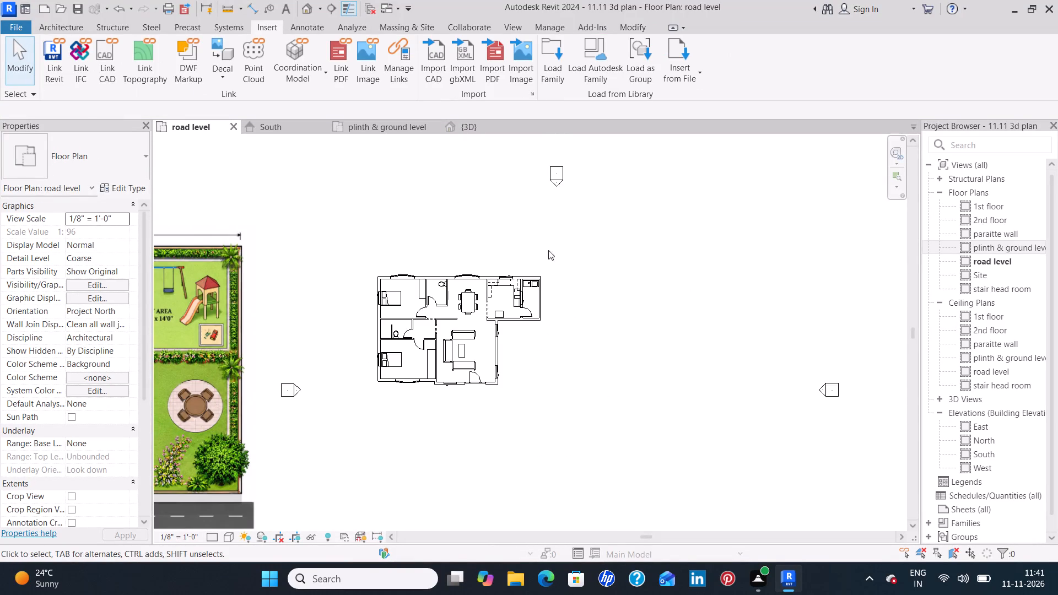
click(66, 21)
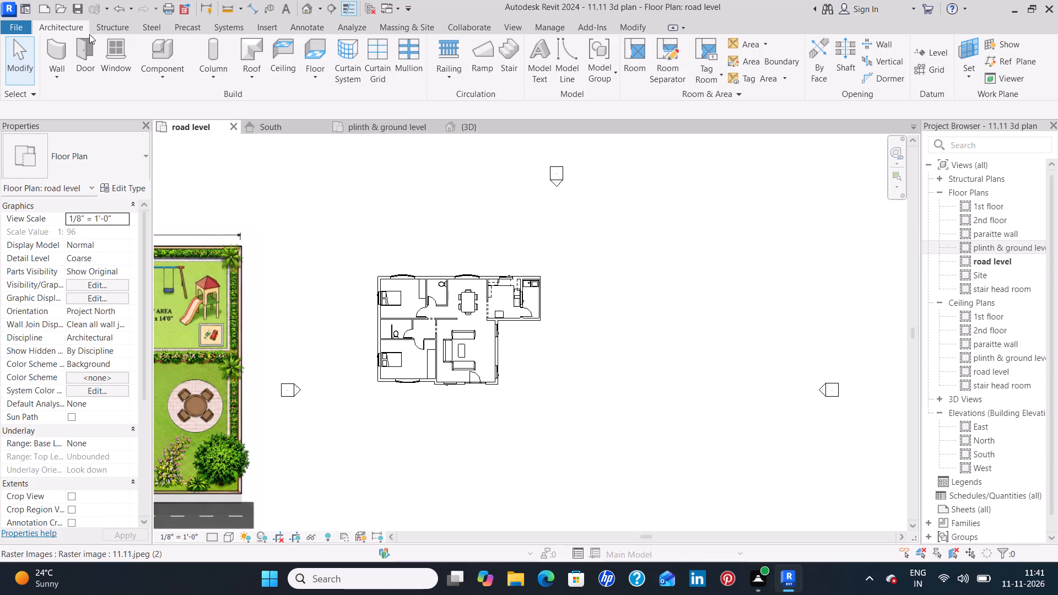
click(58, 58)
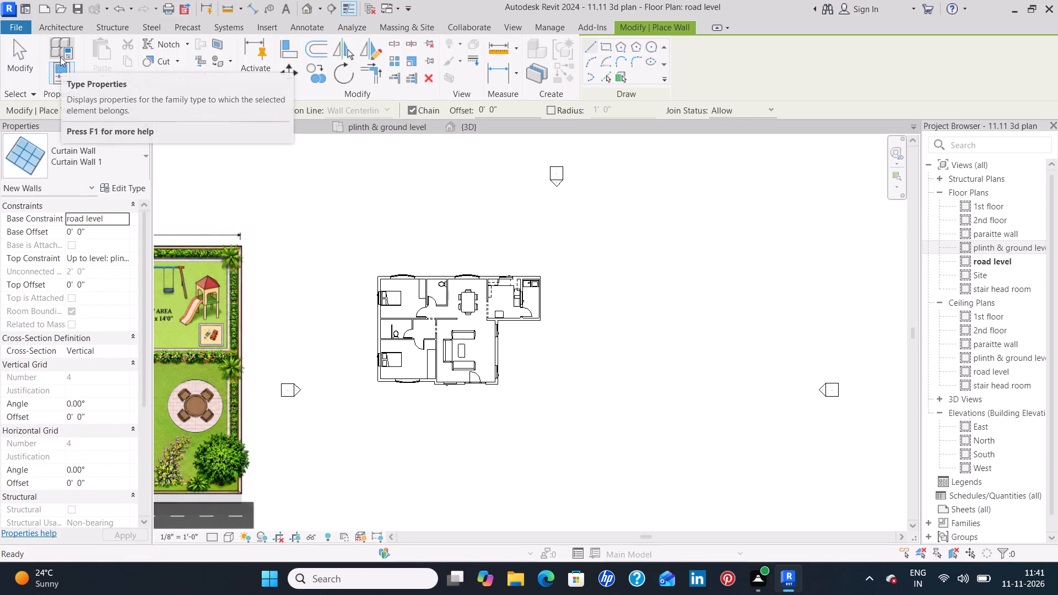
click(125, 259)
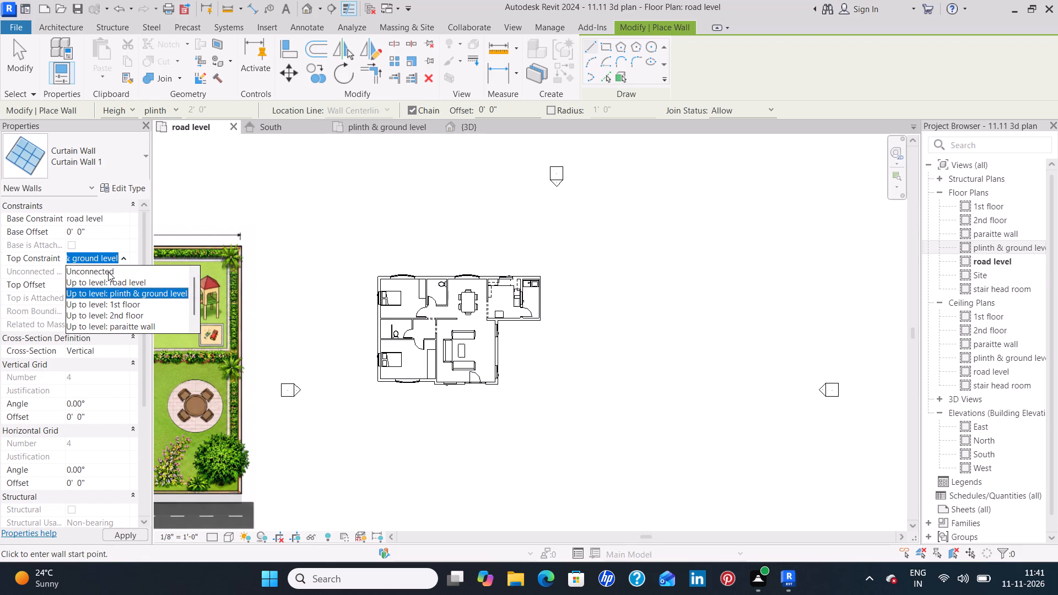
click(108, 272)
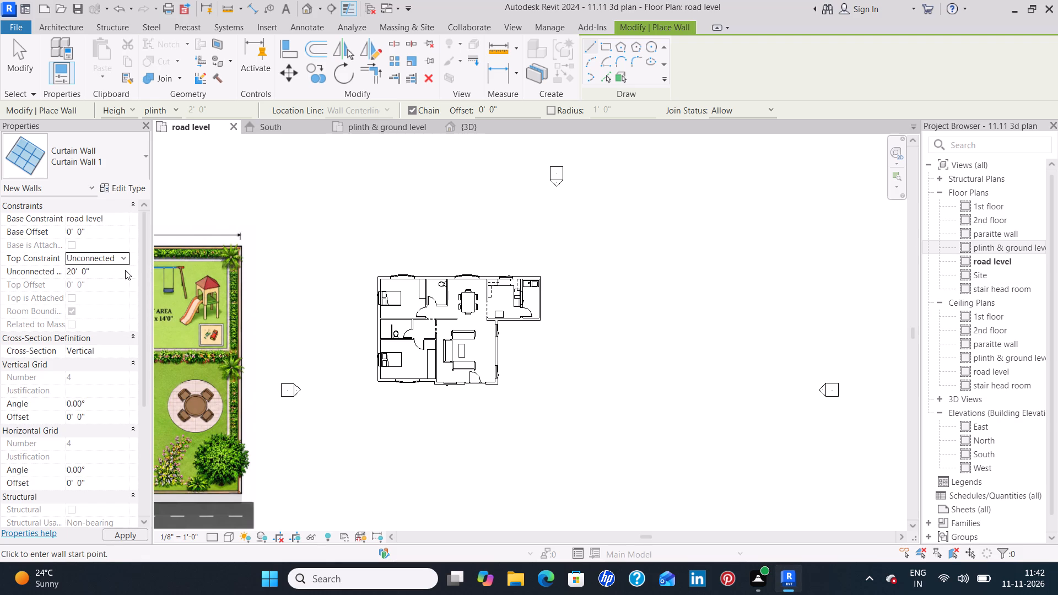
click(114, 272)
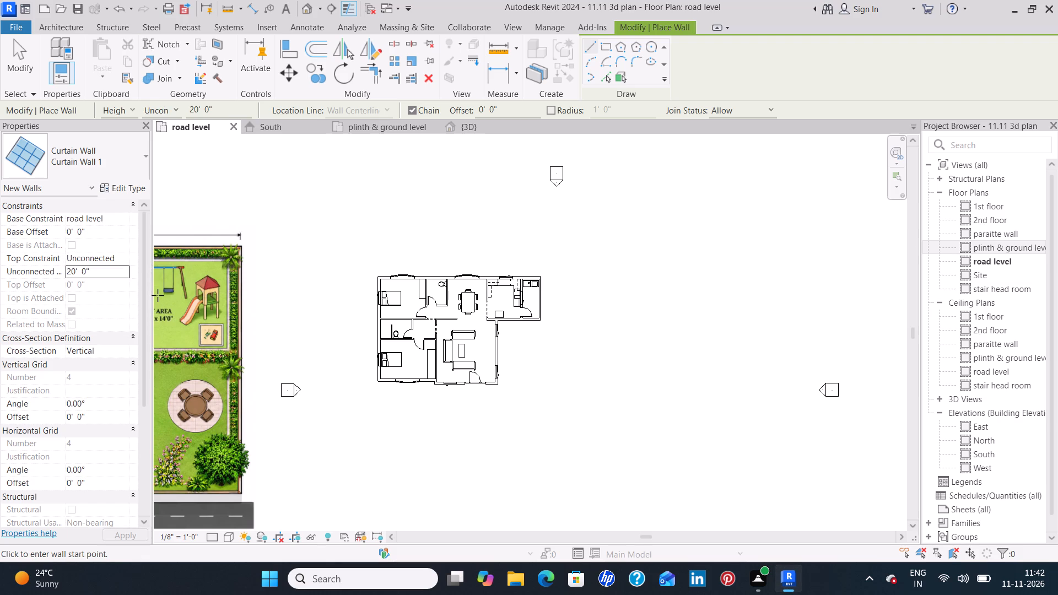
key(BackSpace)
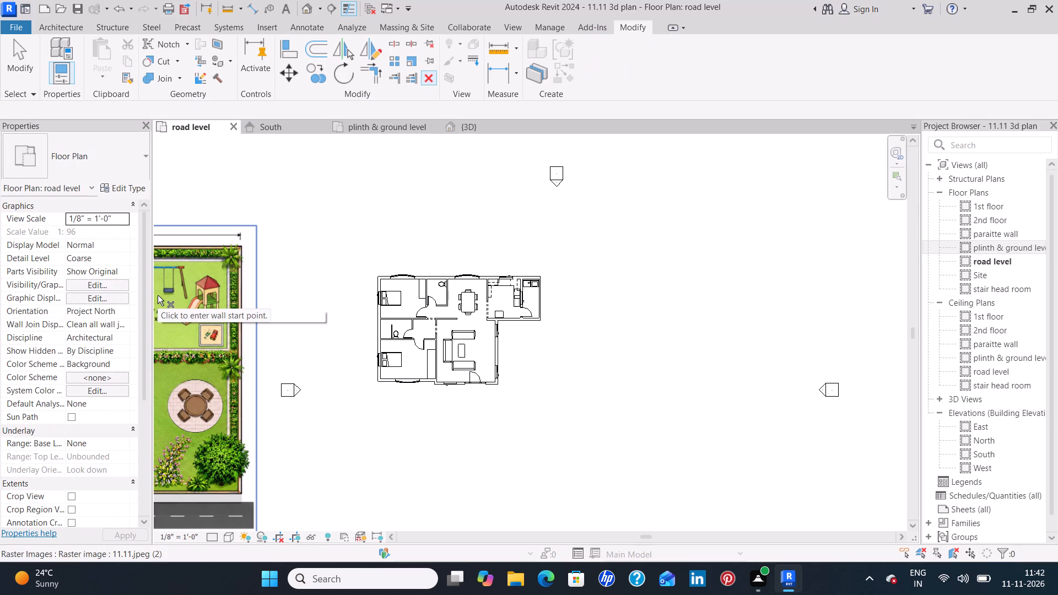
Set the new wall to type Basic Wall Generic - 6" with an unconnected height of 5'.
click(72, 29)
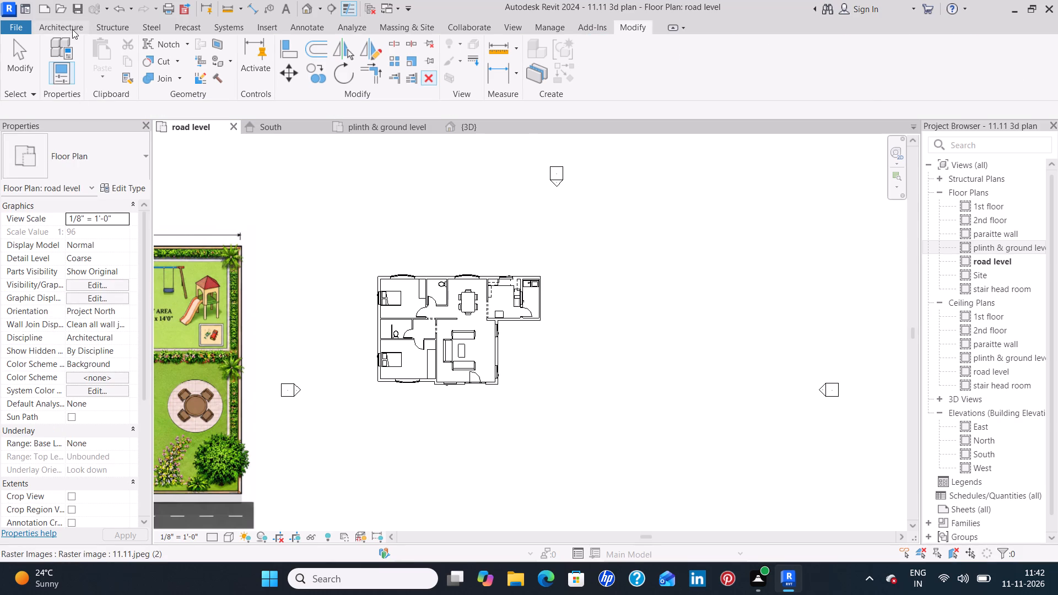
click(62, 52)
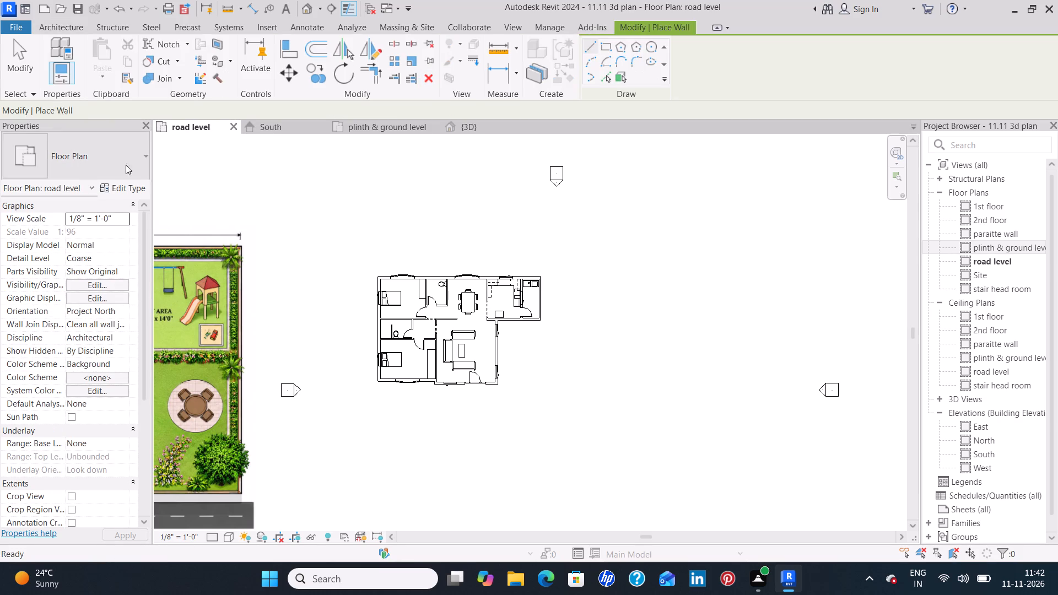
click(129, 162)
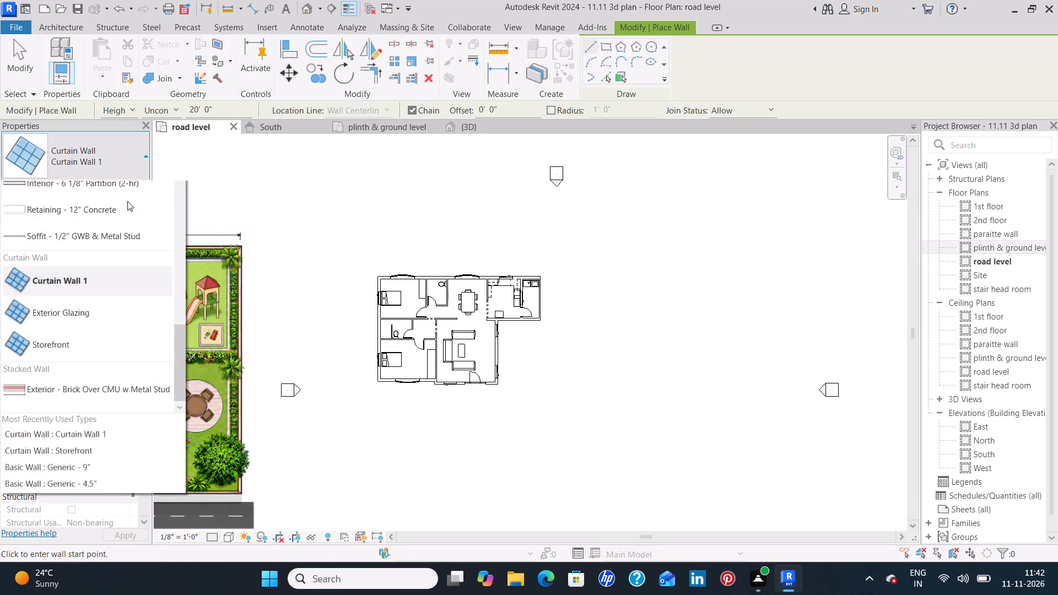
scroll(101, 260, up, 8)
scroll(85, 300, down, 3)
scroll(85, 300, up, 1)
click(89, 294)
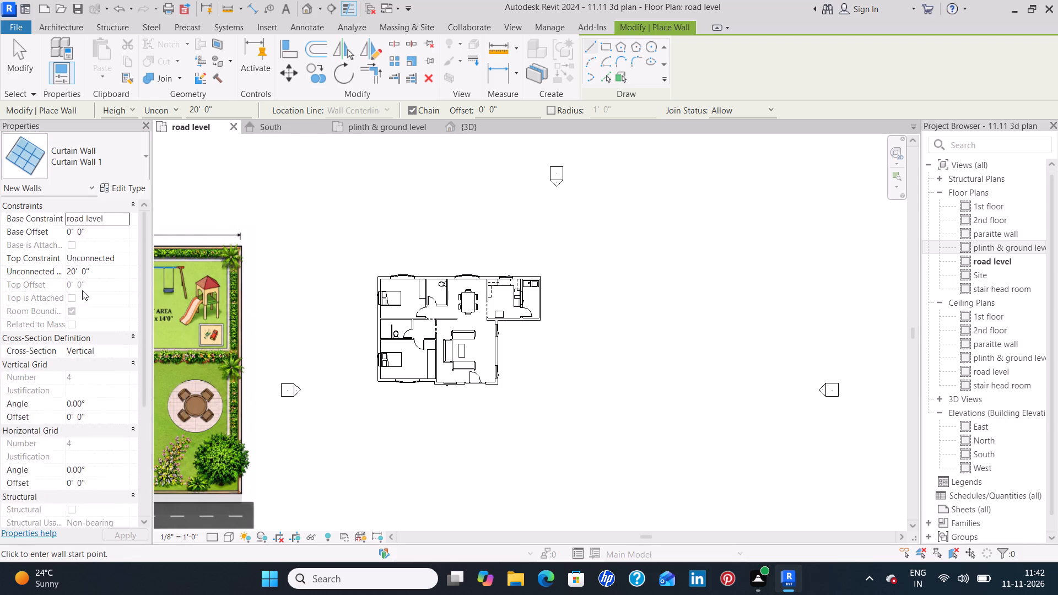
click(89, 166)
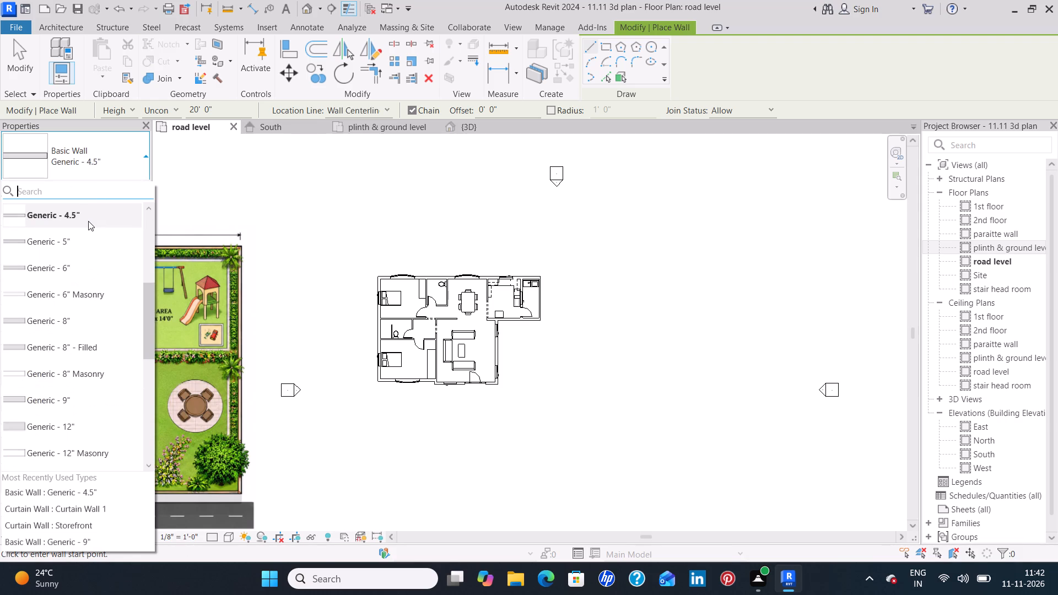
click(83, 270)
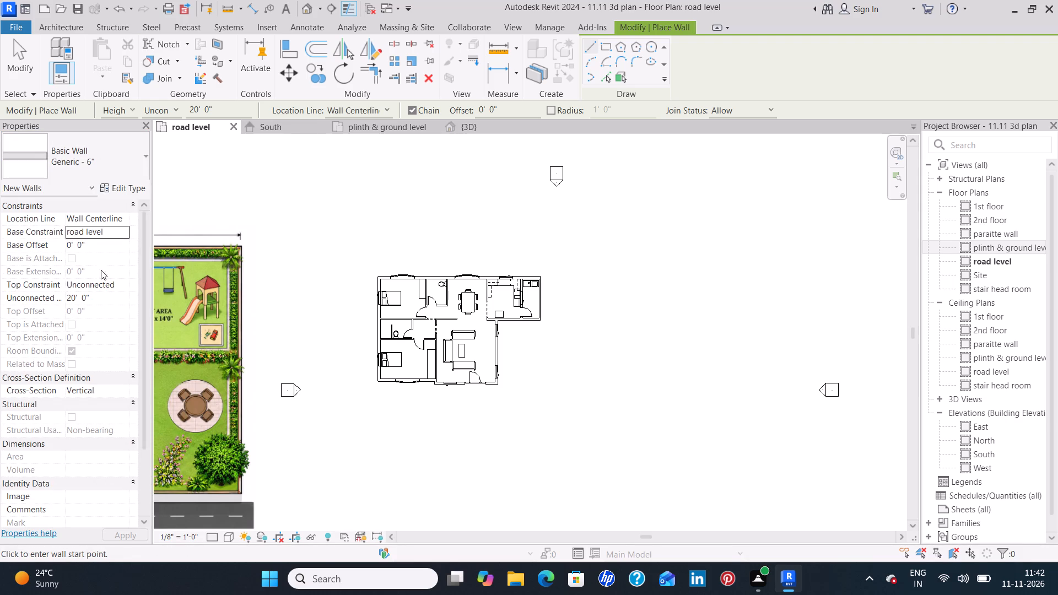
click(95, 299)
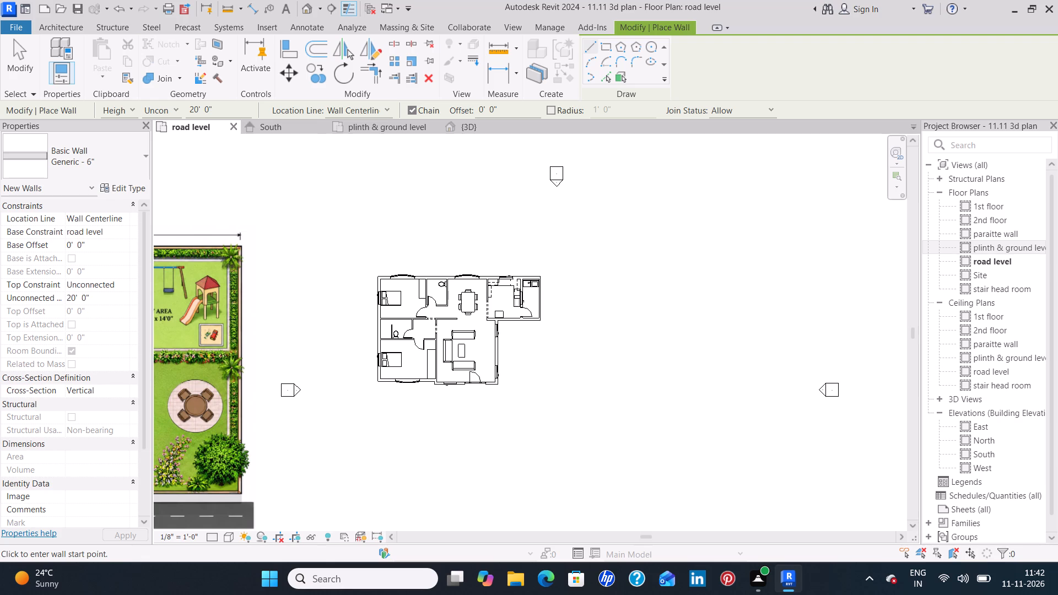
key(BackSpace)
key(BackSpace)
key(BackSpace)
key(BackSpace)
key(BackSpace)
key(BackSpace)
key(BackSpace)
text(5')
key(Return)
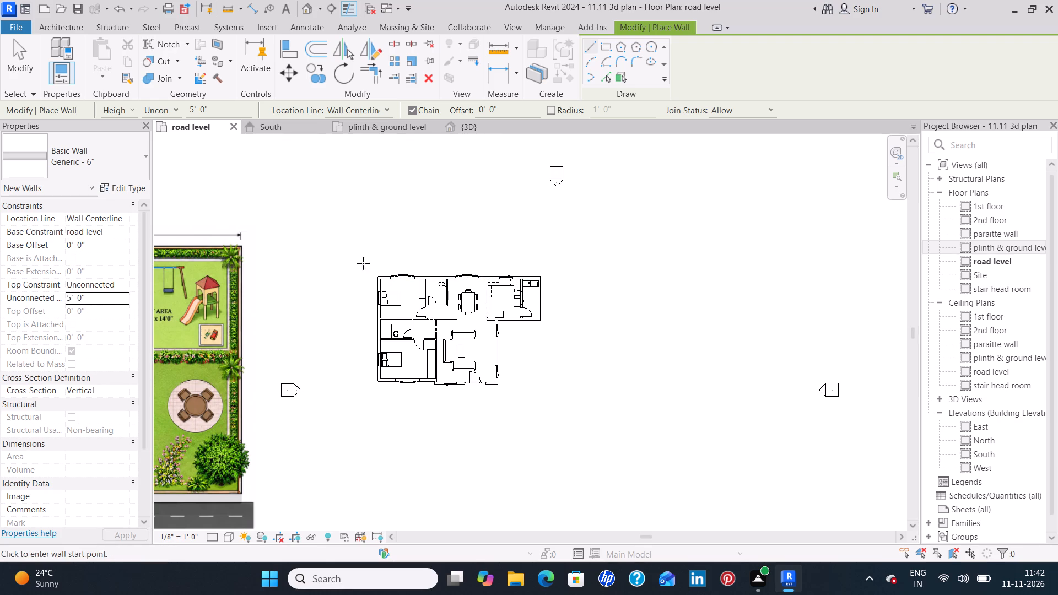
Draw the north boundary wall about 78'-6" long, starting about 6' beyond the house's northwest corner and running east past the utility.
scroll(337, 240, down, 4)
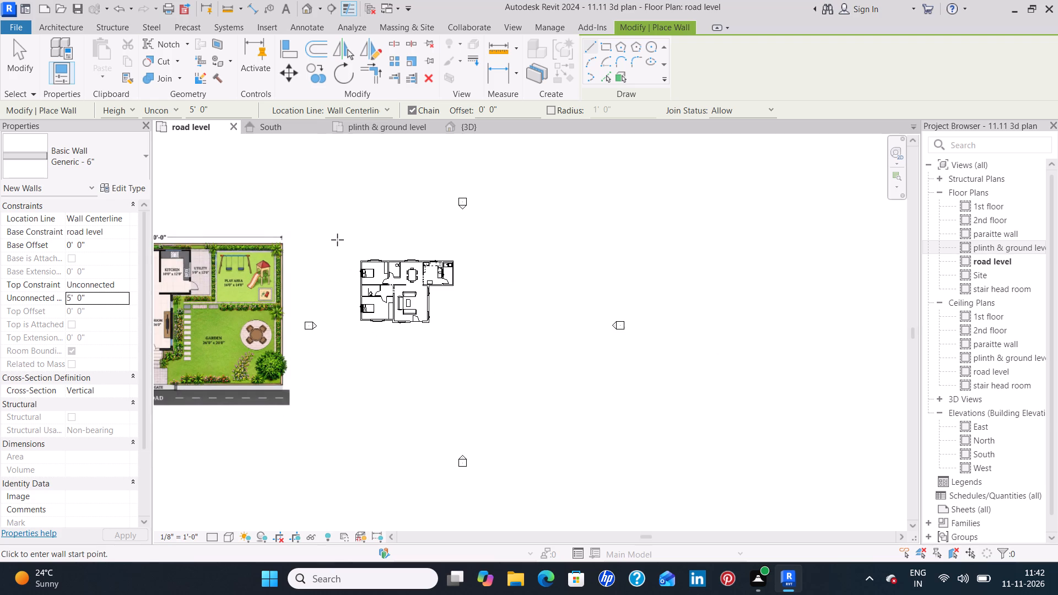
middle_drag(337, 240, 440, 289)
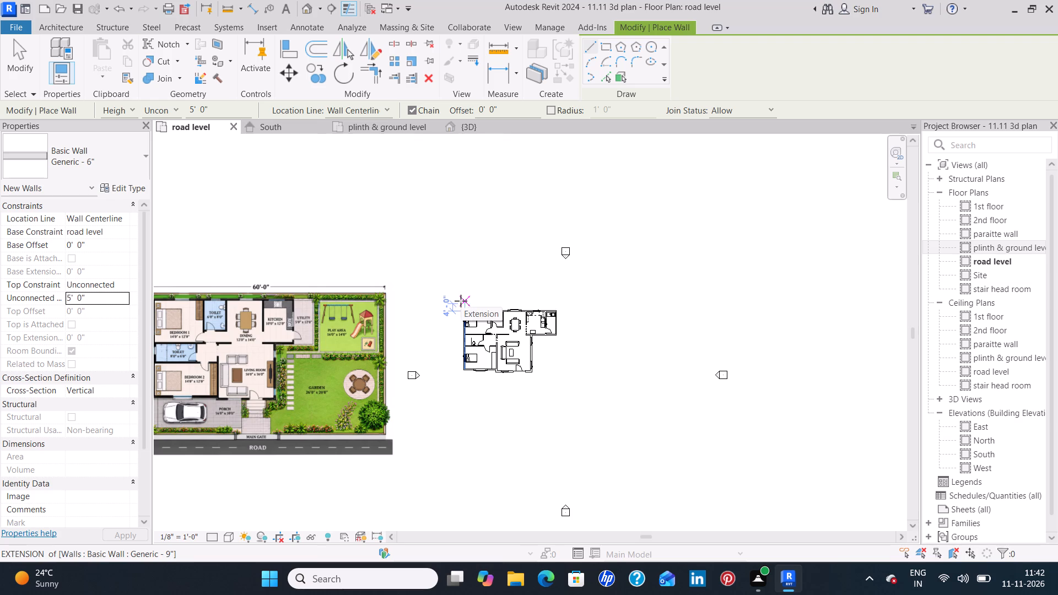
scroll(461, 301, up, 12)
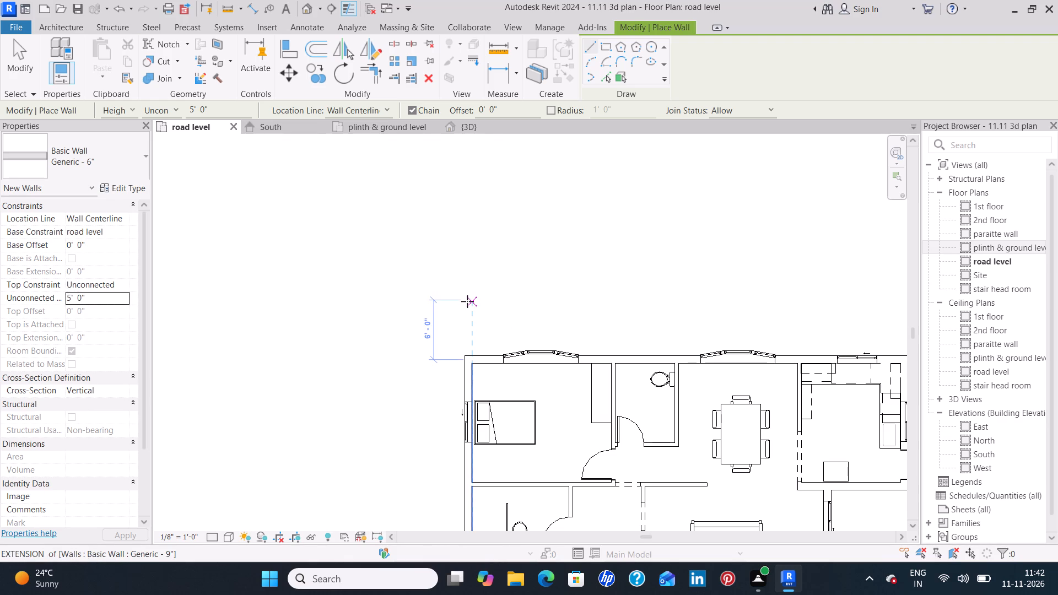
click(467, 299)
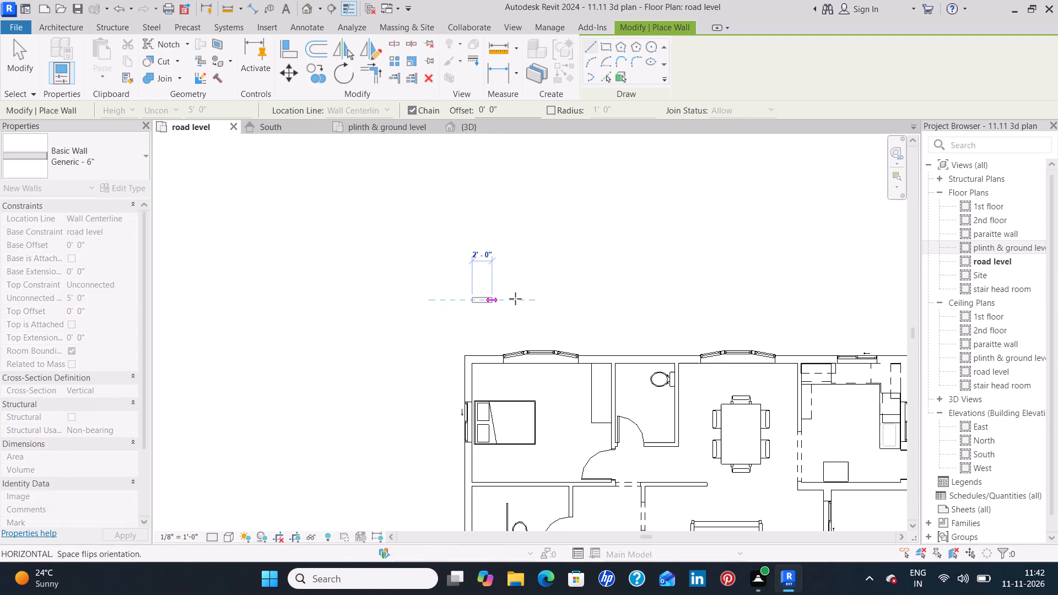
middle_drag(755, 299, 428, 195)
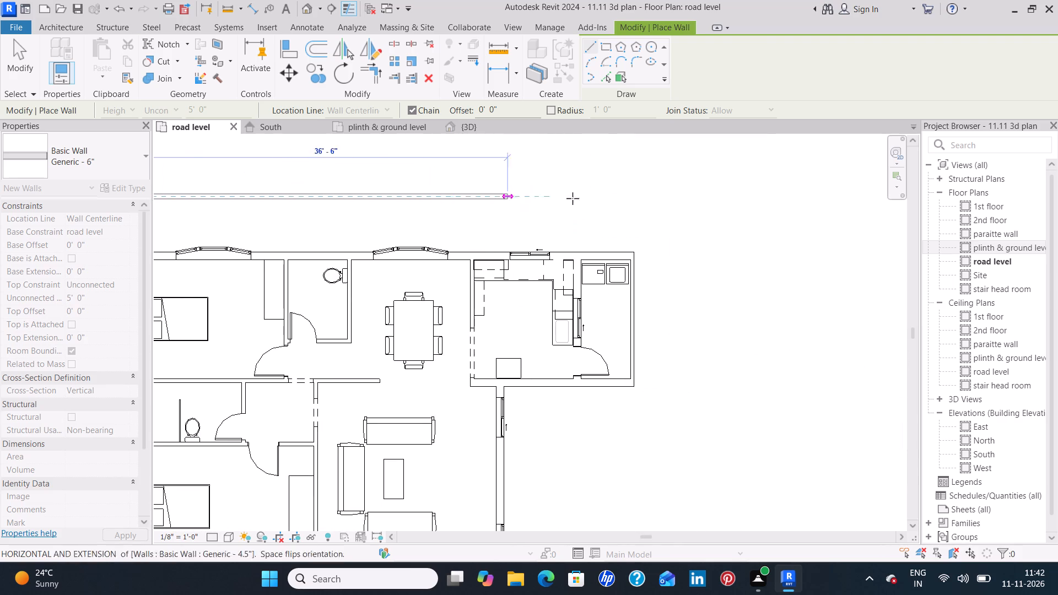
middle_drag(841, 208, 764, 214)
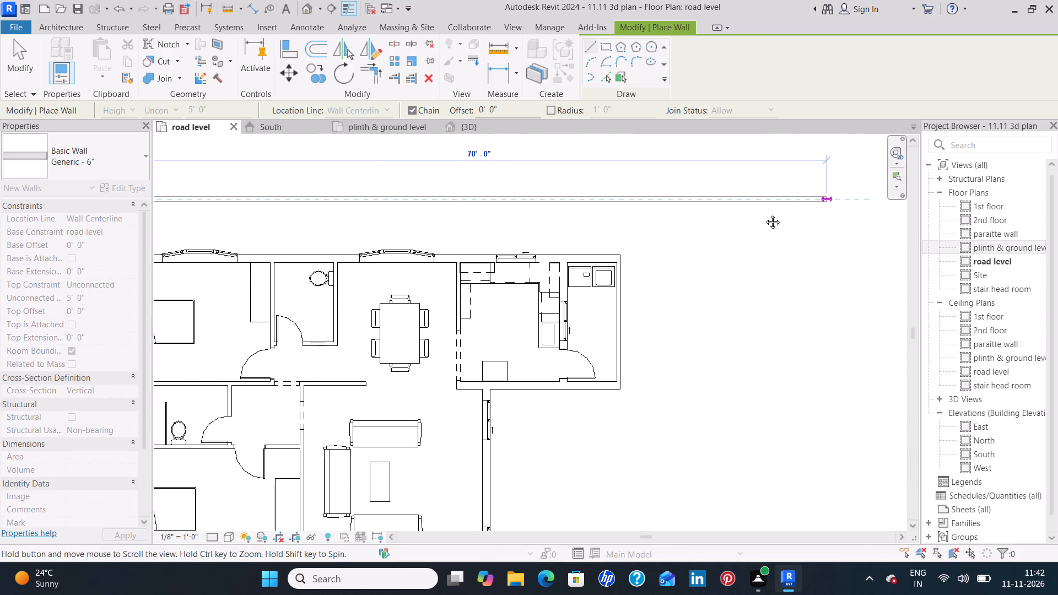
middle_drag(764, 214, 612, 226)
click(697, 220)
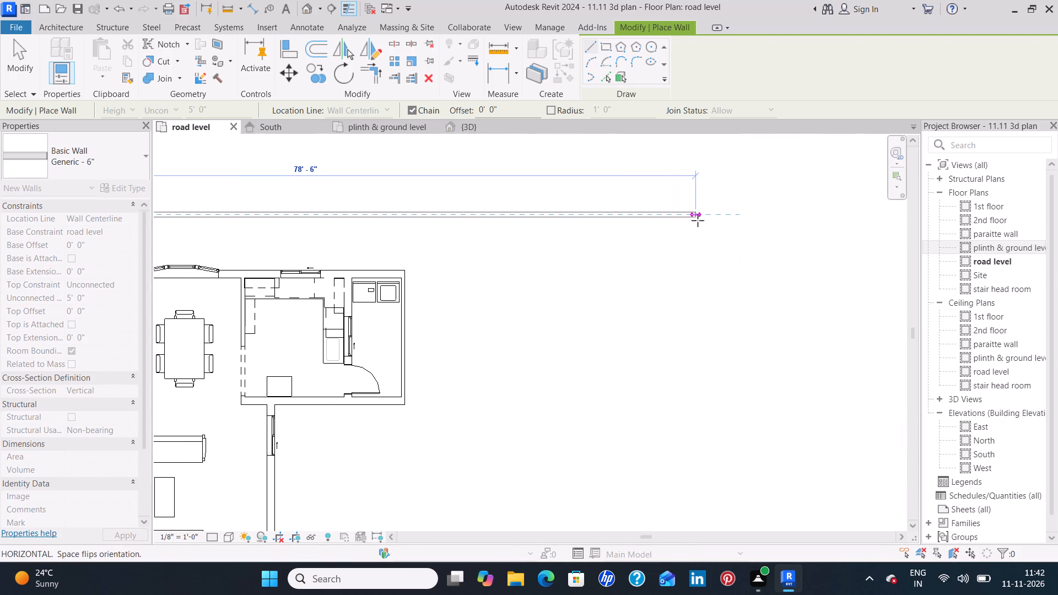
Continue the boundary wall down the east side and about 86'-6" west along the front, past the house's southwest corner.
middle_drag(702, 466, 716, 392)
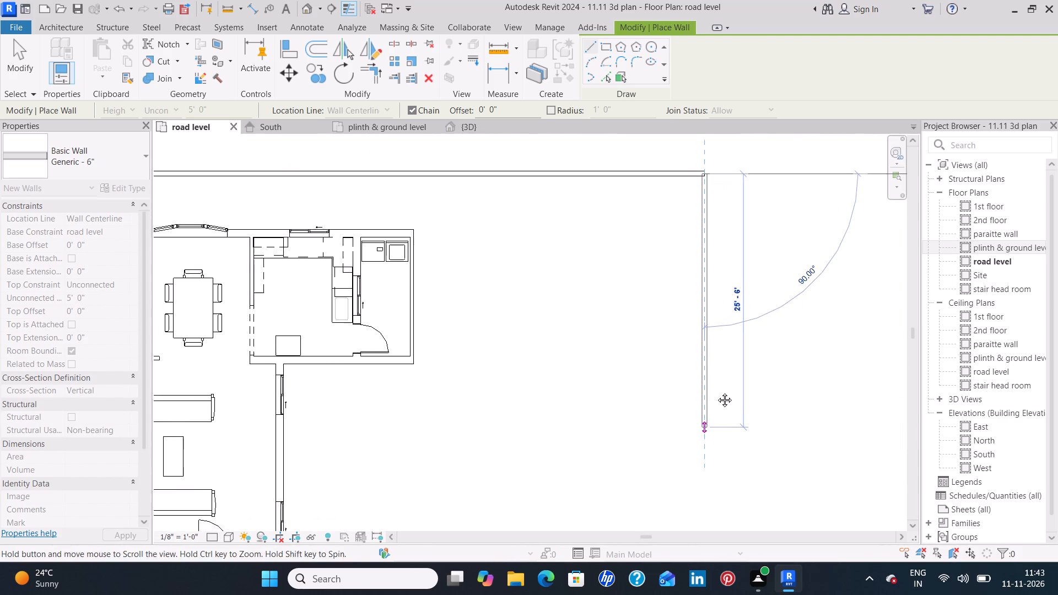
middle_drag(716, 392, 726, 307)
middle_drag(732, 428, 746, 221)
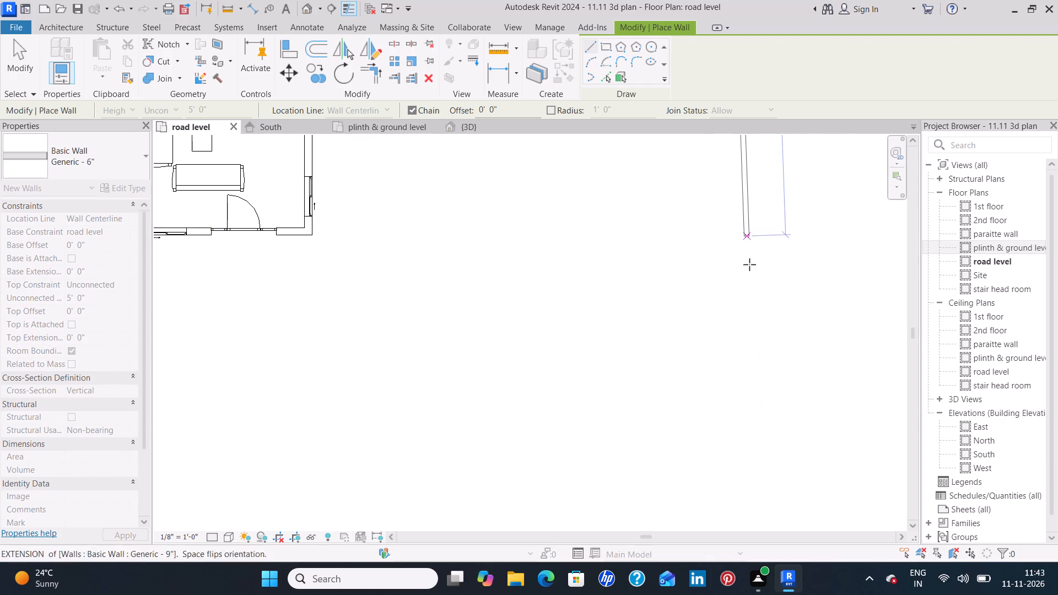
click(734, 353)
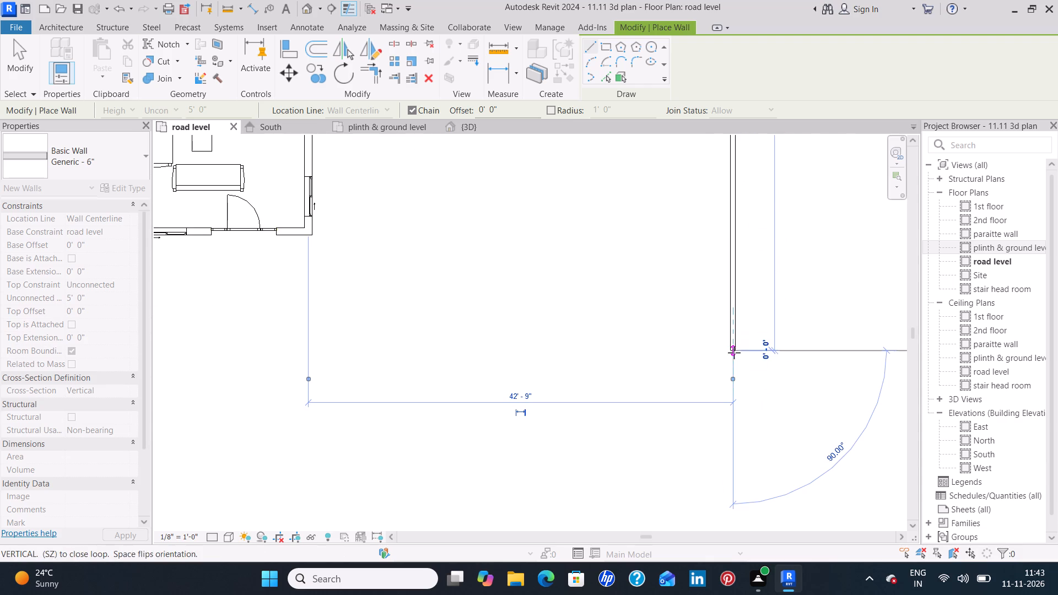
middle_drag(199, 352, 348, 384)
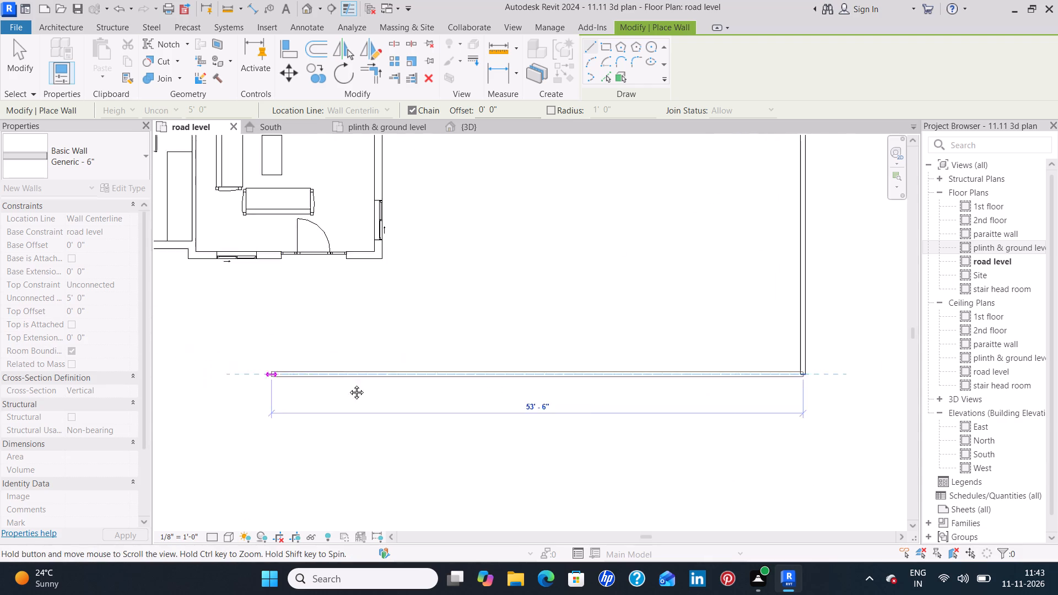
middle_drag(348, 384, 518, 382)
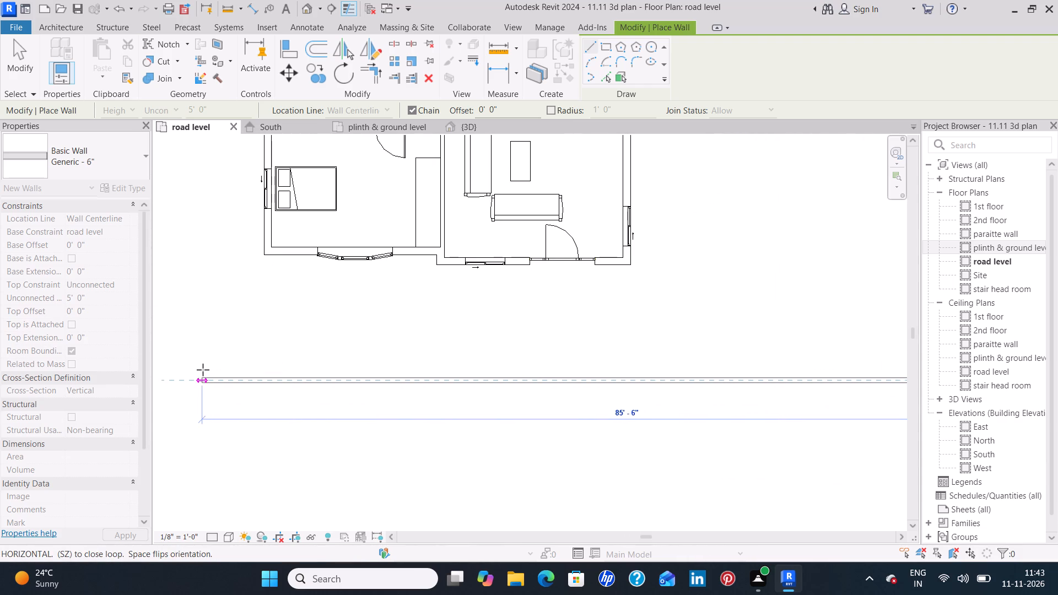
click(191, 370)
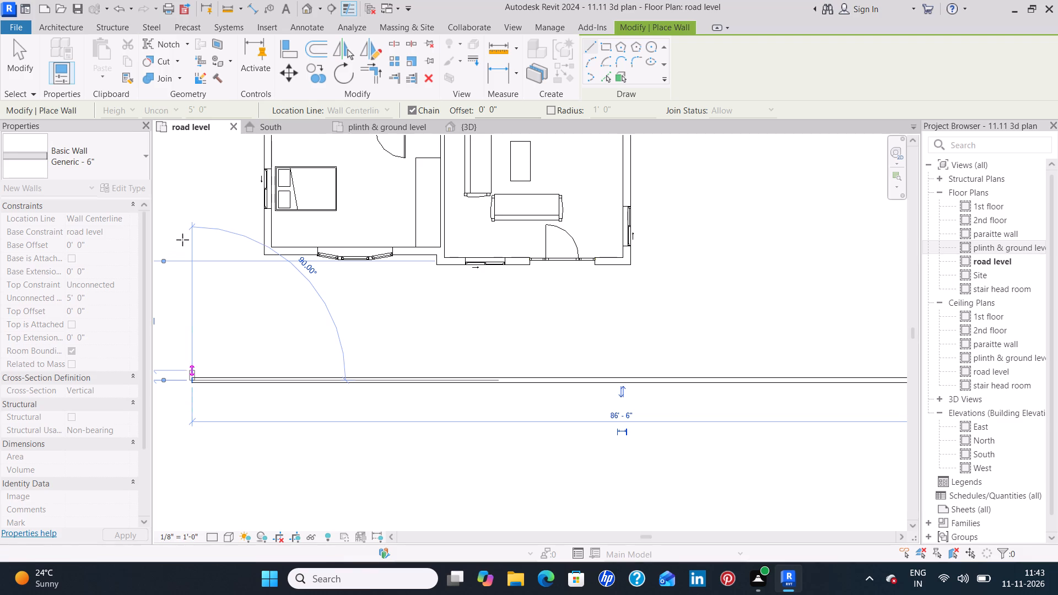
Draw the west boundary wall about 50'-6" north to align with the north boundary wall, ending the wall chain.
middle_drag(197, 175, 220, 514)
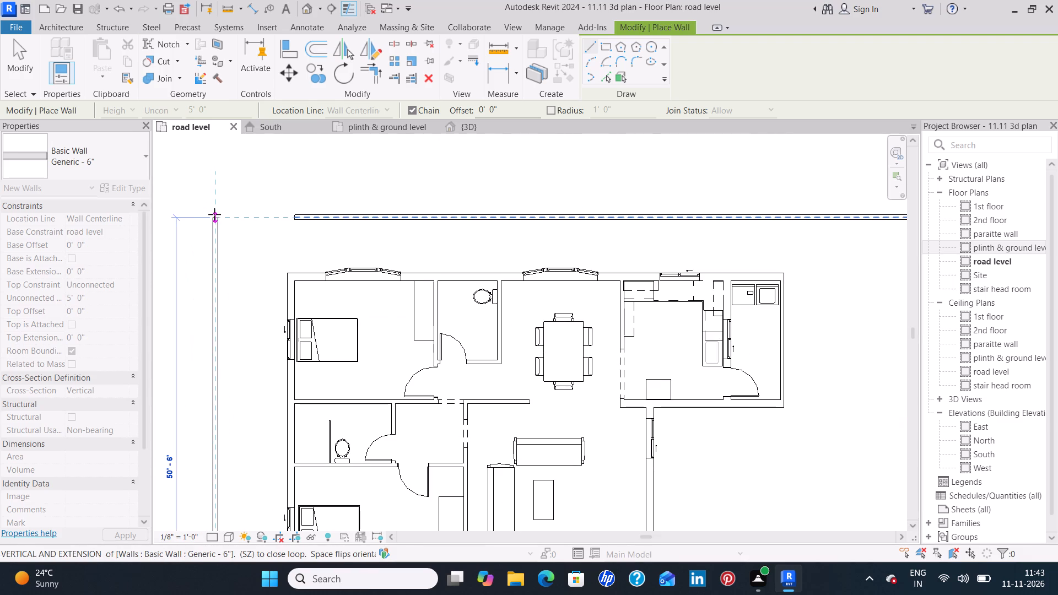
click(219, 216)
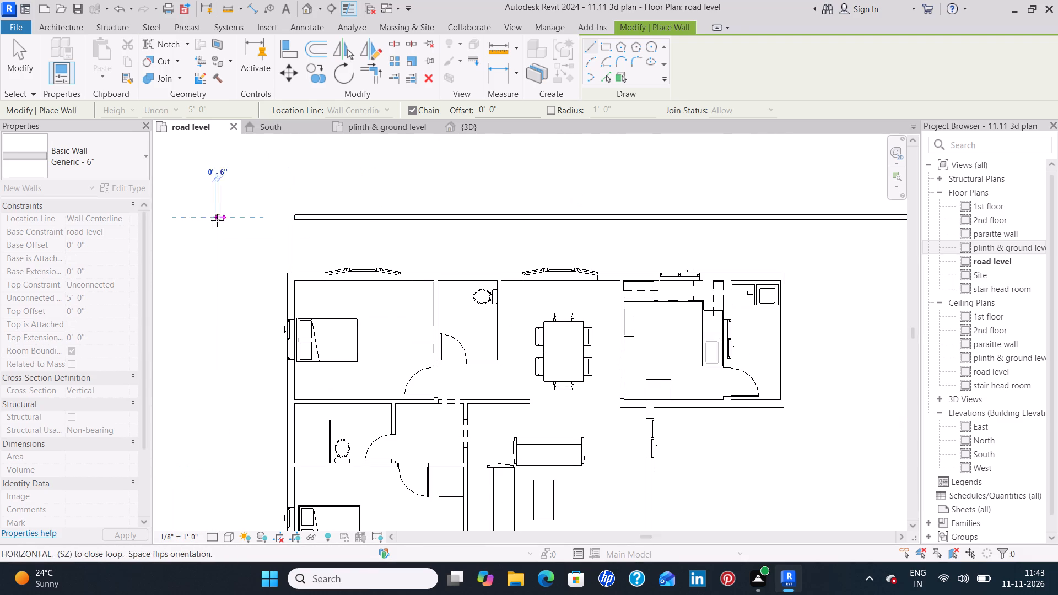
key(Escape)
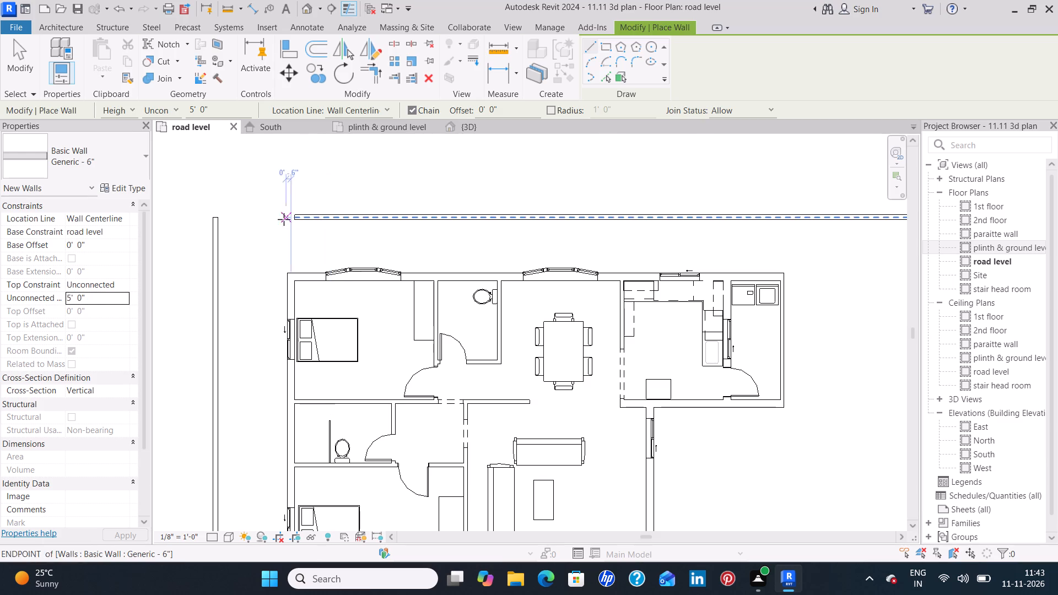
key(Escape)
Extend the north boundary wall's west end to meet the west boundary wall, closing the plot's northwest corner.
click(303, 219)
drag(296, 218, 267, 221)
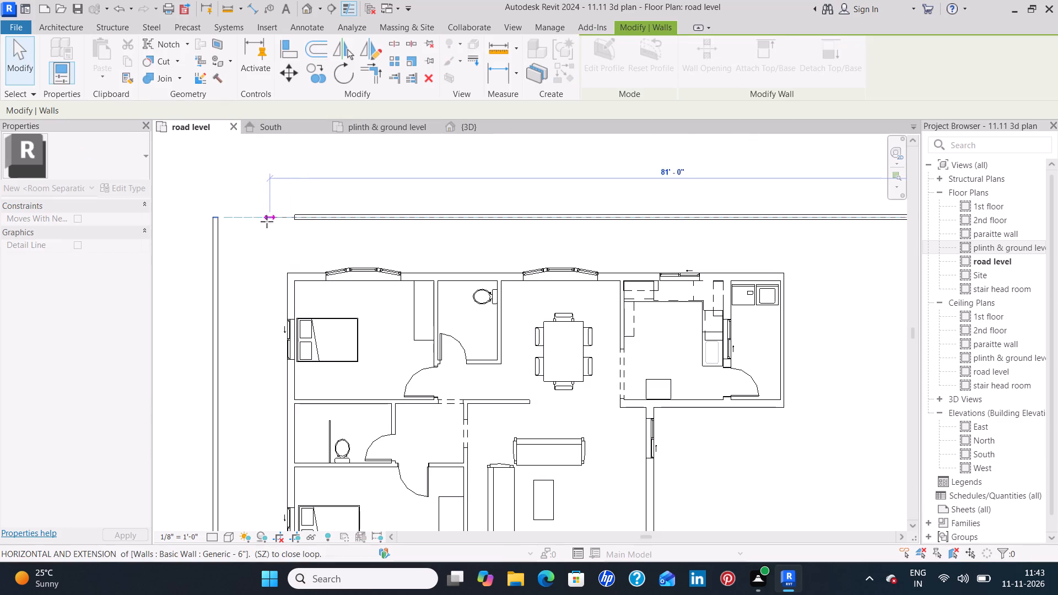
drag(267, 221, 214, 218)
key(Escape)
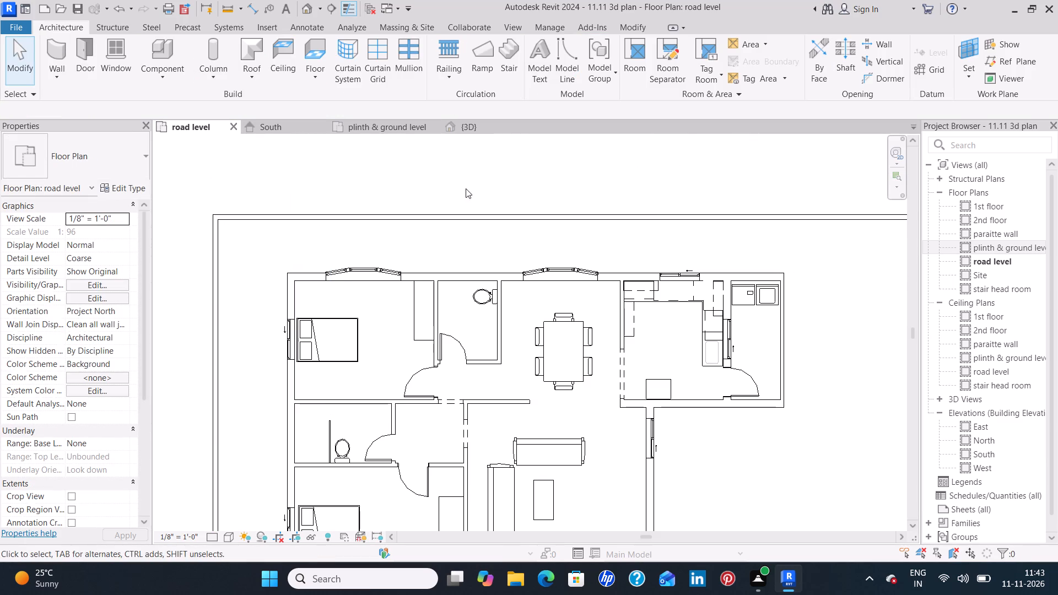
Place a linear dimension for the plot's full east-west width, corner to corner, just north of the north boundary wall.
scroll(526, 187, down, 4)
middle_drag(725, 326, 716, 327)
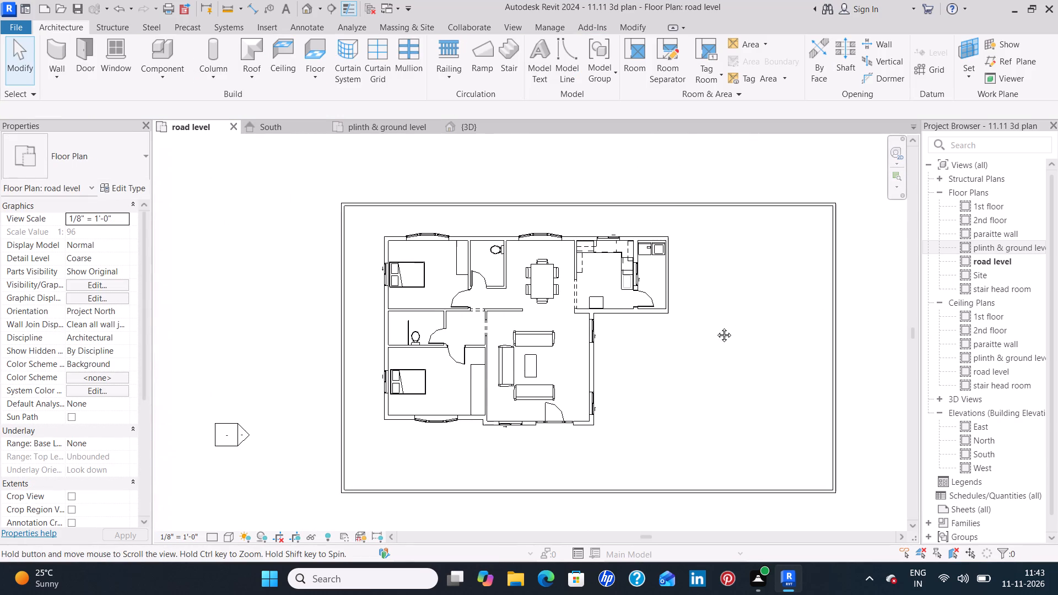
middle_drag(716, 327, 625, 316)
scroll(623, 313, down, 6)
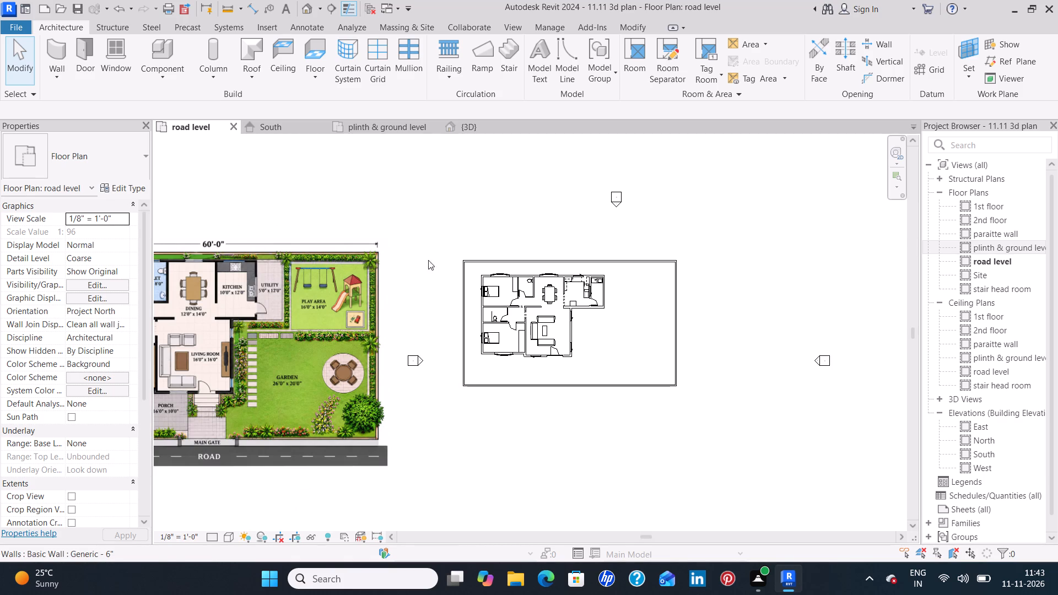
click(251, 6)
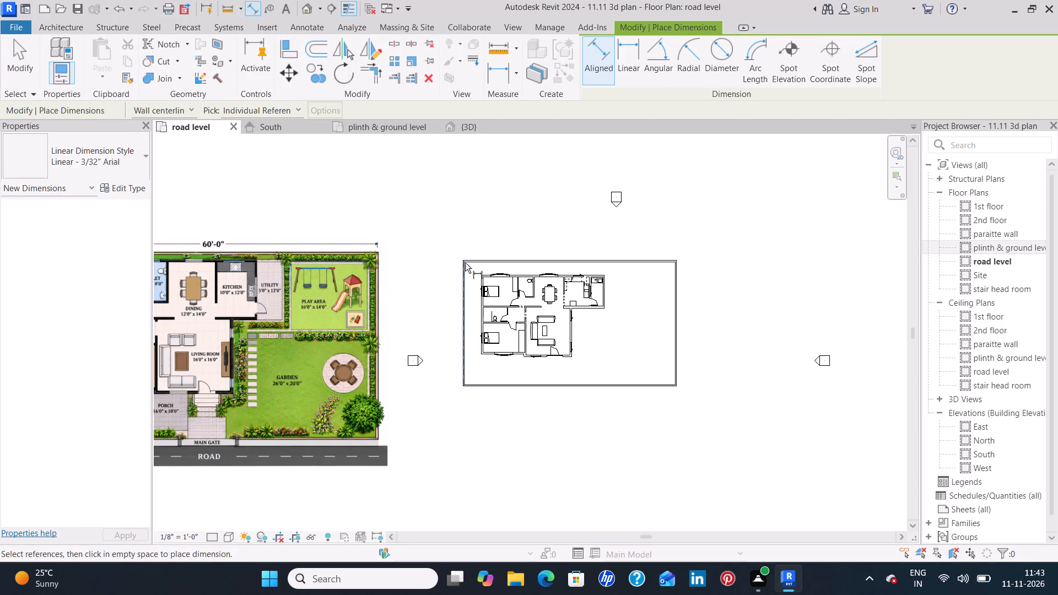
scroll(463, 259, up, 9)
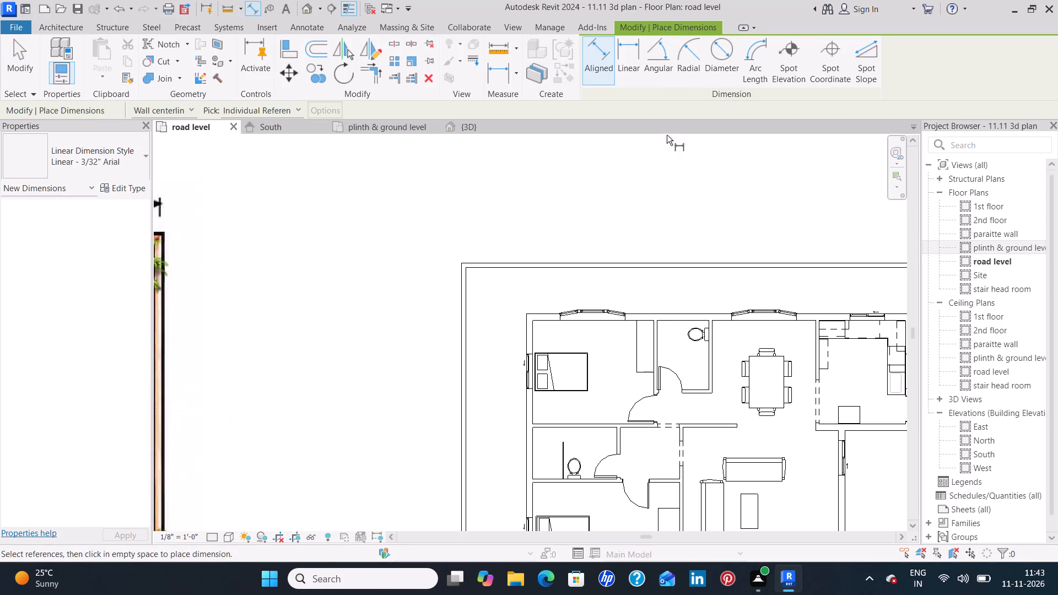
click(634, 75)
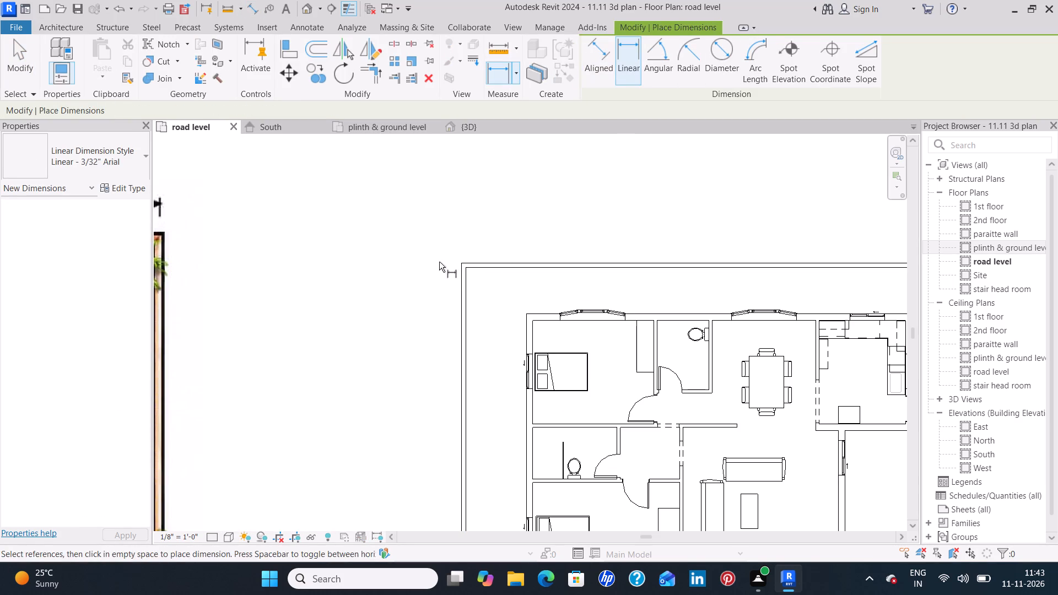
click(462, 262)
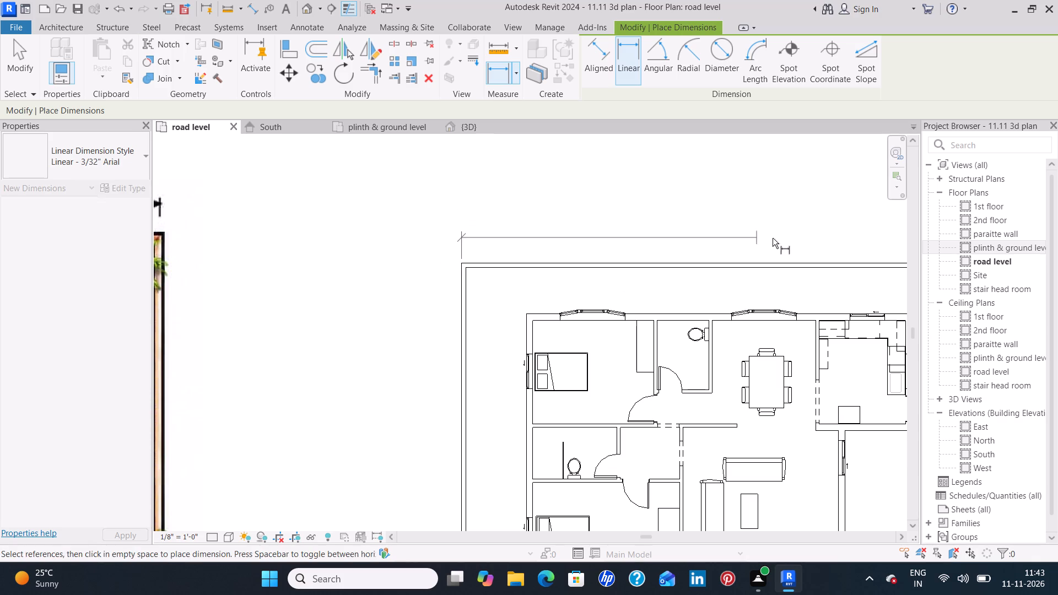
middle_drag(787, 234, 590, 232)
scroll(574, 221, down, 5)
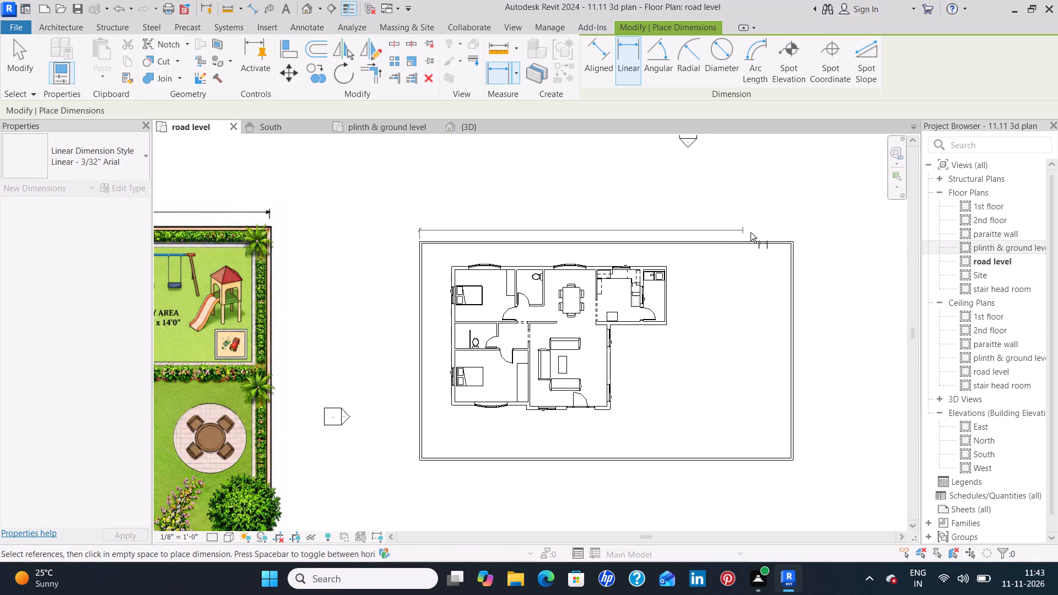
click(792, 241)
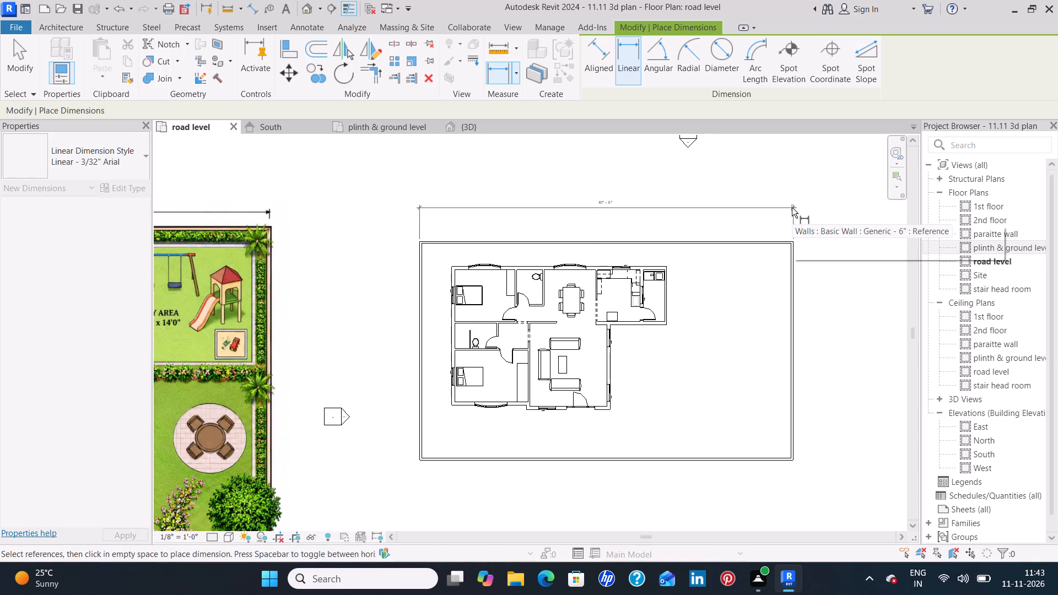
click(792, 208)
Add a linear dimension for the plot's full north-south depth outside the west boundary wall and finish dimensioning.
scroll(606, 211, up, 5)
scroll(608, 196, down, 2)
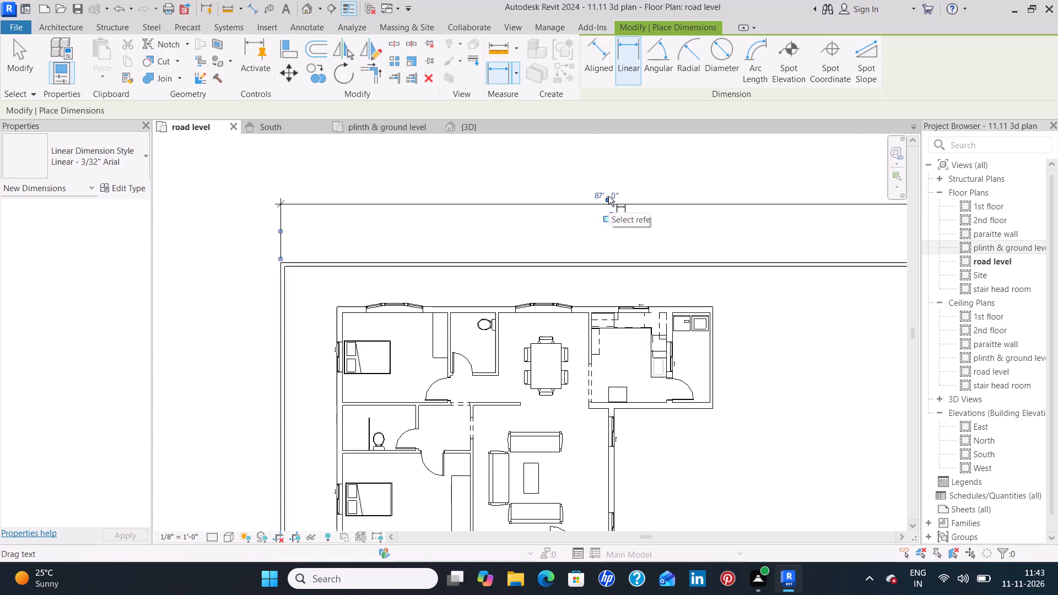
scroll(608, 196, down, 3)
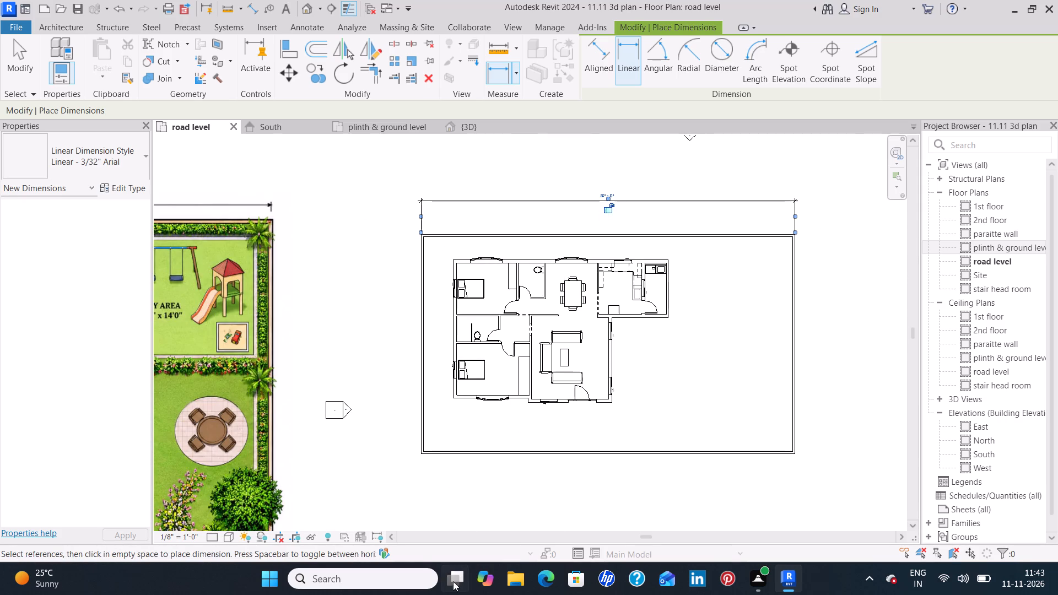
click(423, 457)
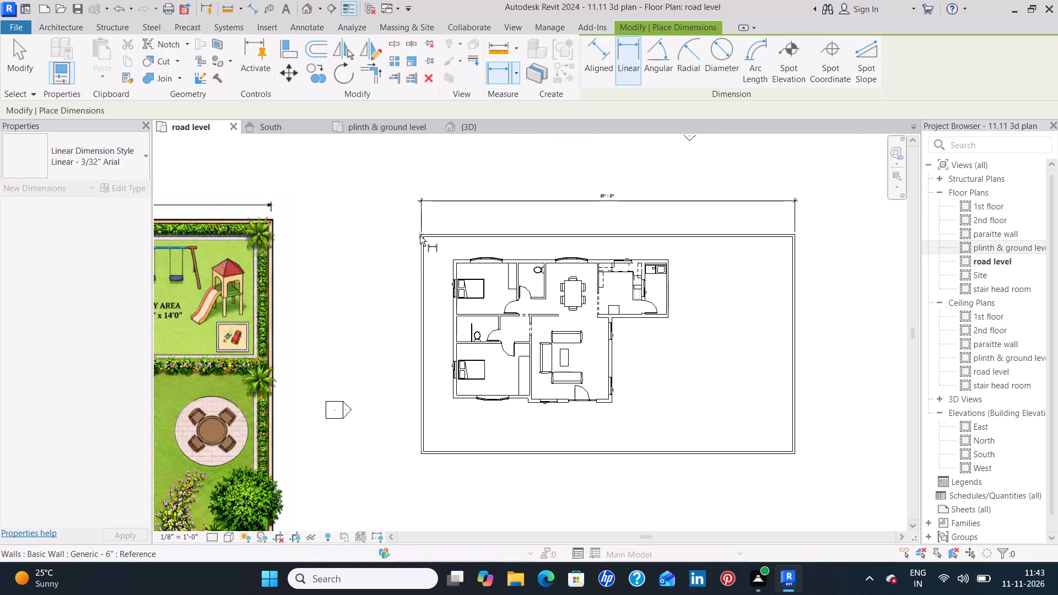
click(421, 234)
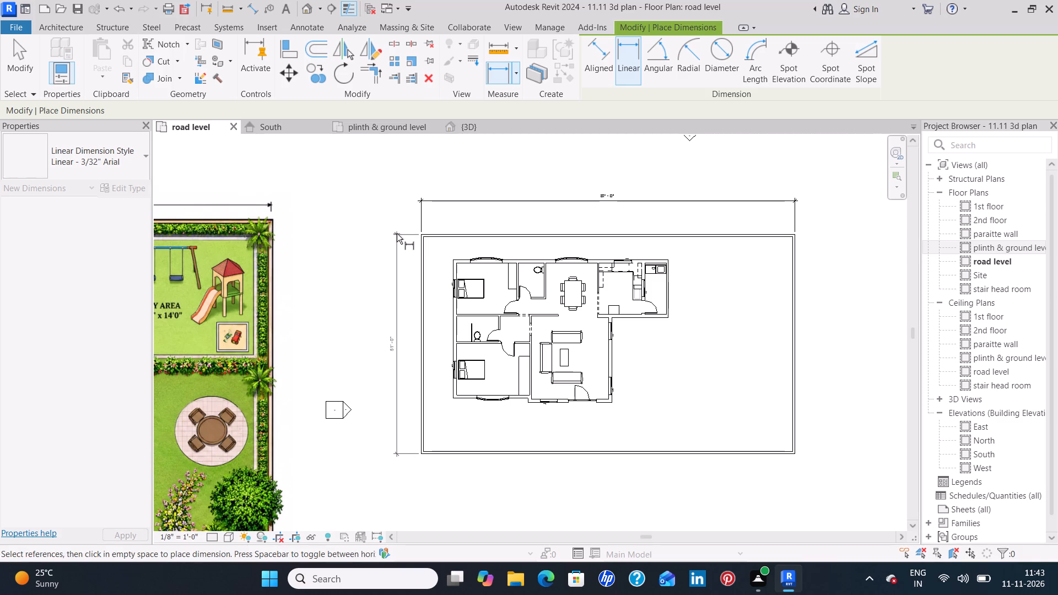
click(397, 234)
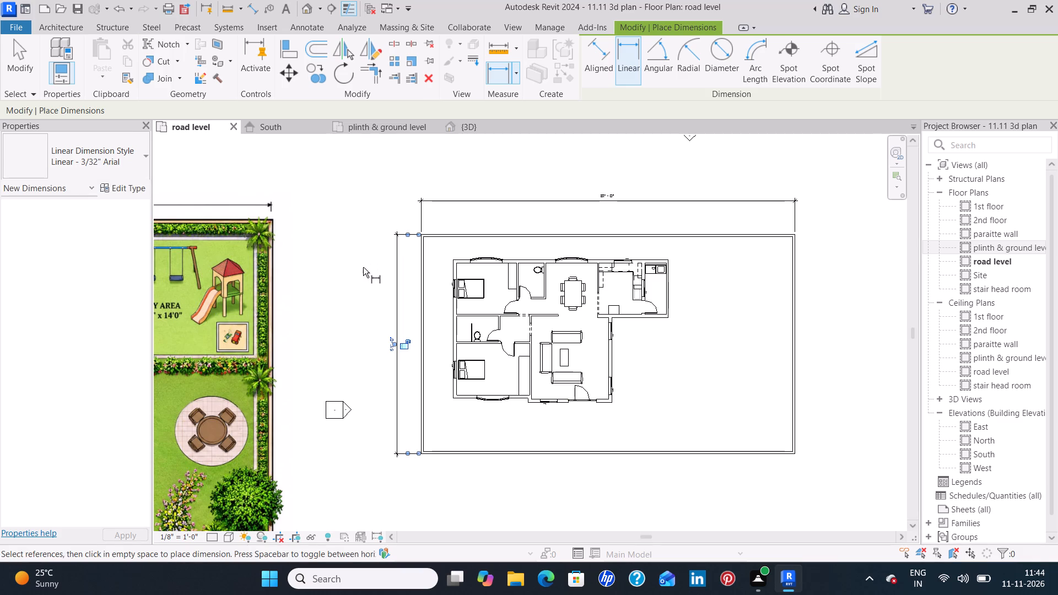
key(Escape)
scroll(365, 268, down, 10)
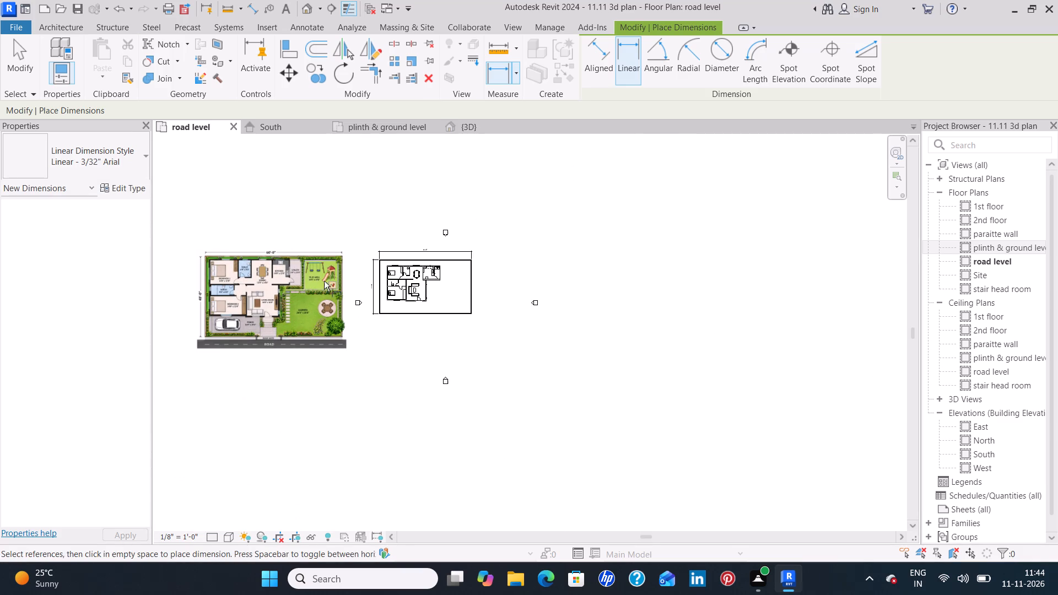
scroll(453, 219, up, 10)
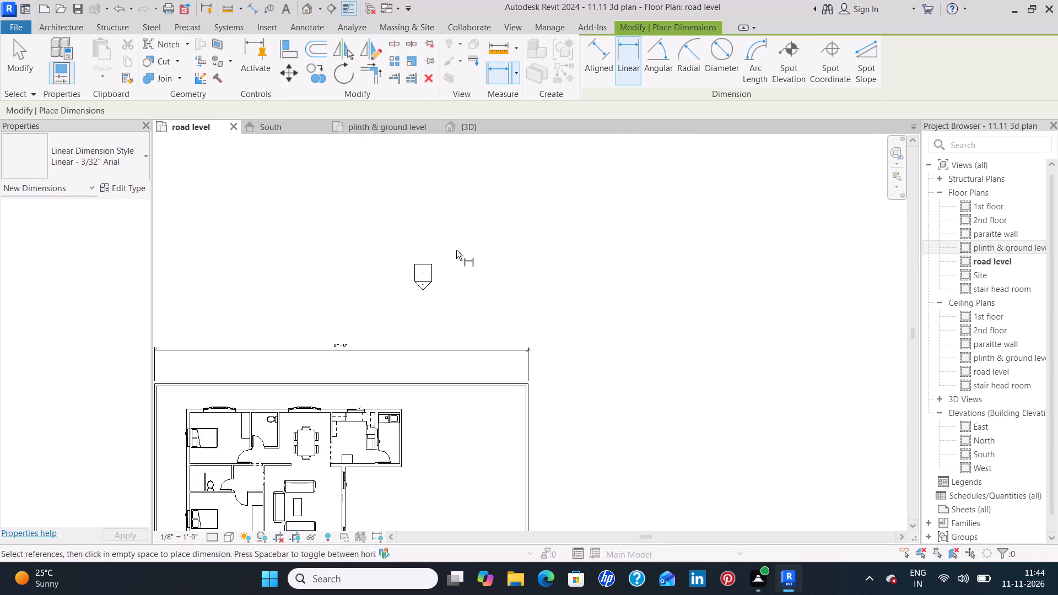
middle_drag(471, 231, 609, 122)
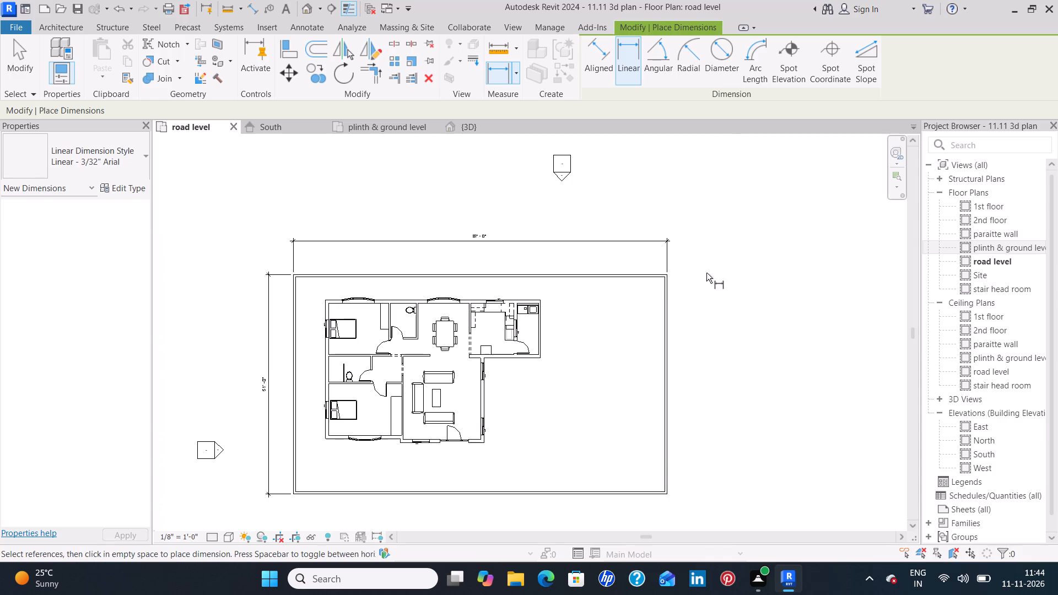
key(Escape)
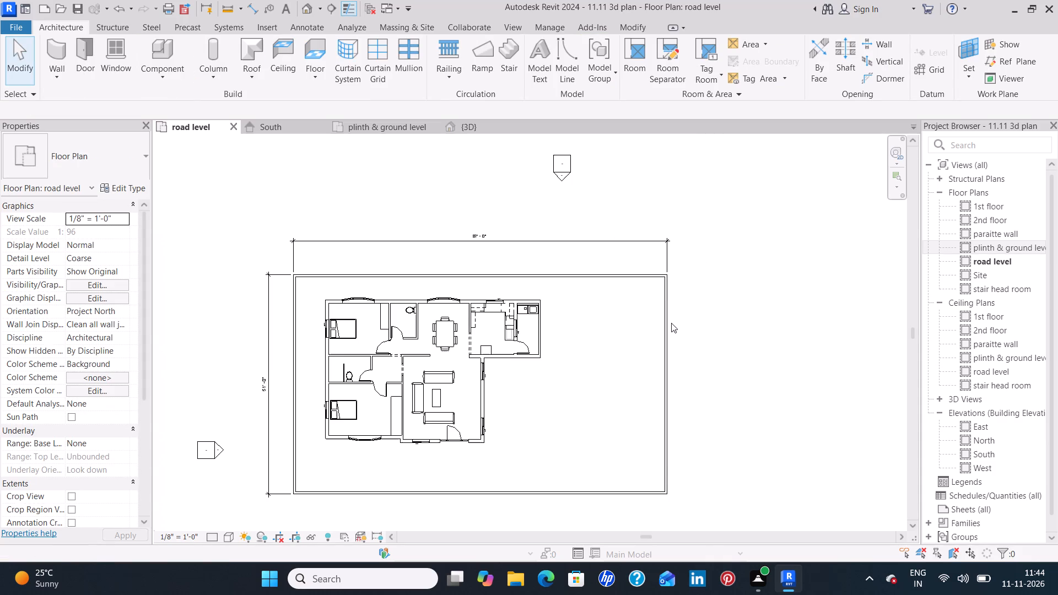
click(671, 323)
key(Escape)
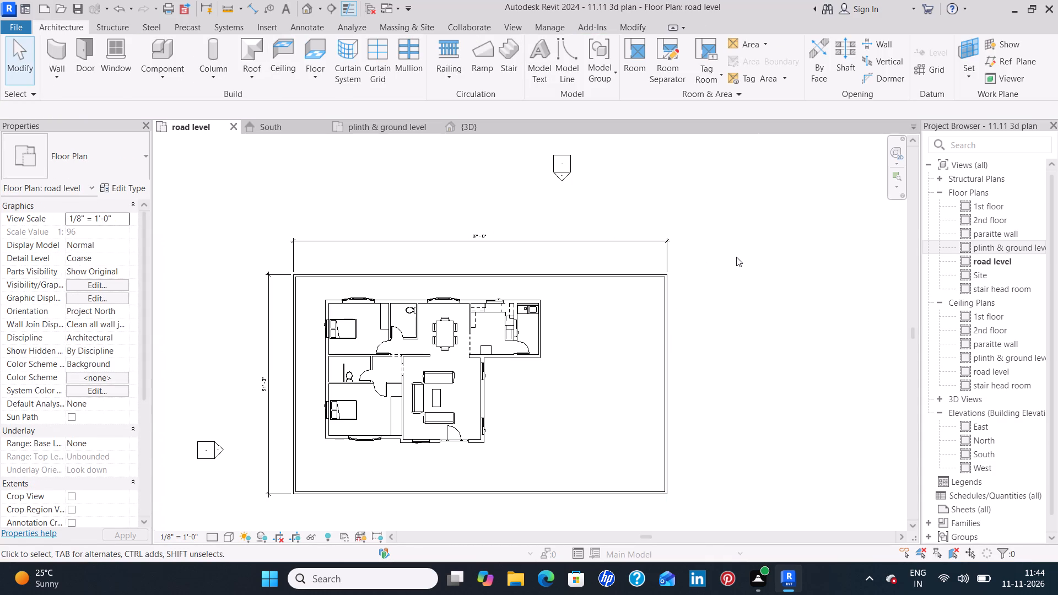
Set up a new wall of type Basic Wall Generic - 4.5" with an unconnected height of 2'.
scroll(654, 295, down, 5)
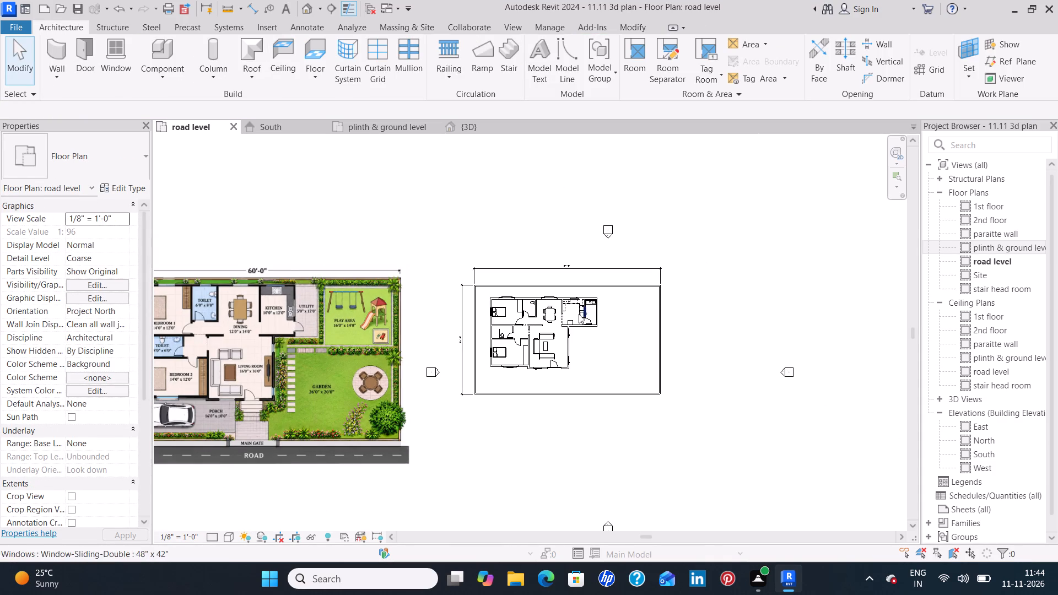
scroll(579, 314, up, 4)
middle_drag(677, 324, 736, 369)
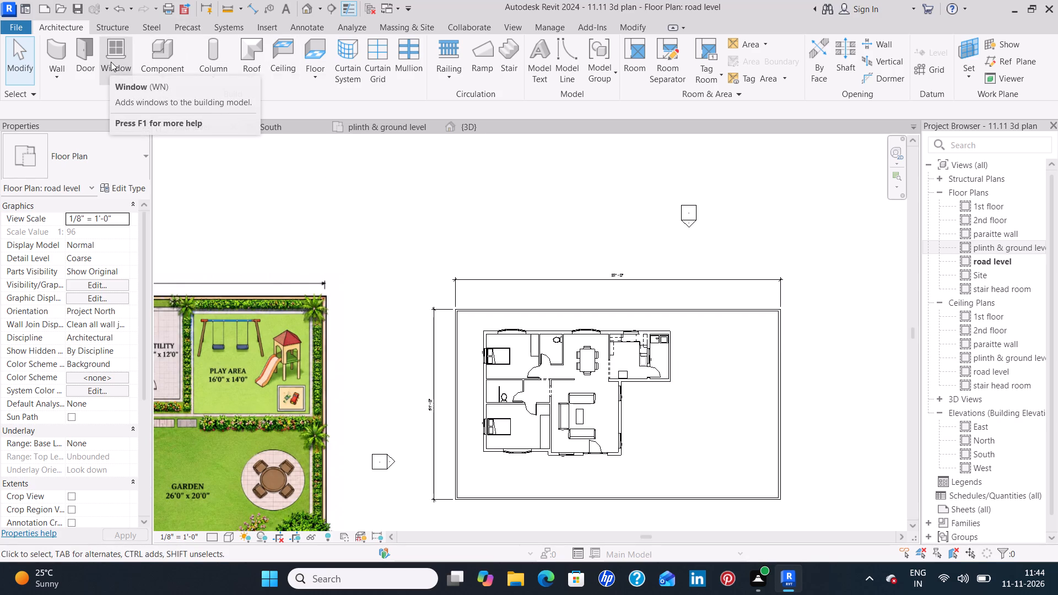
click(63, 55)
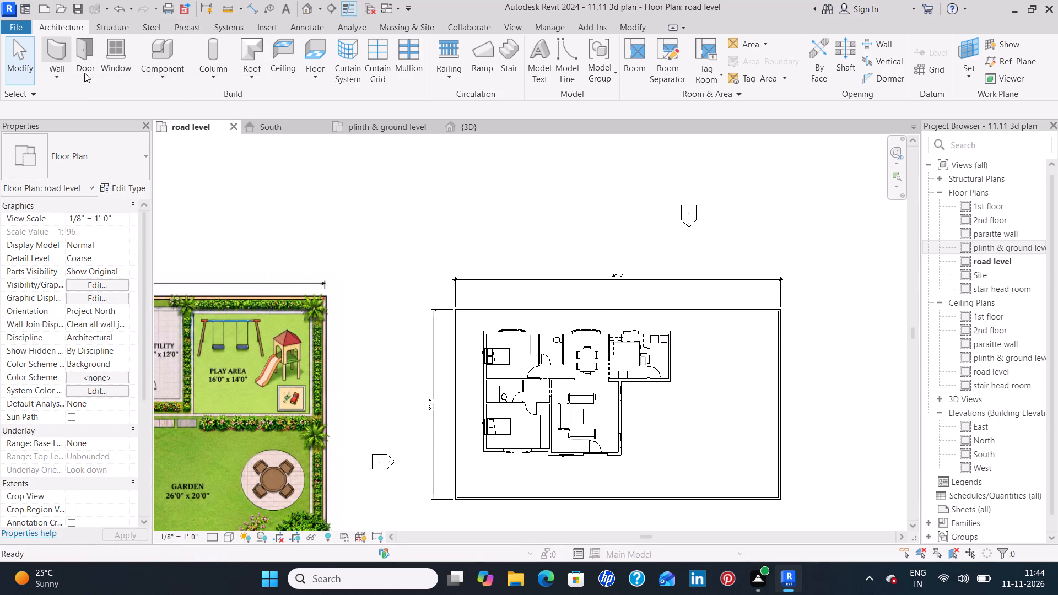
click(120, 156)
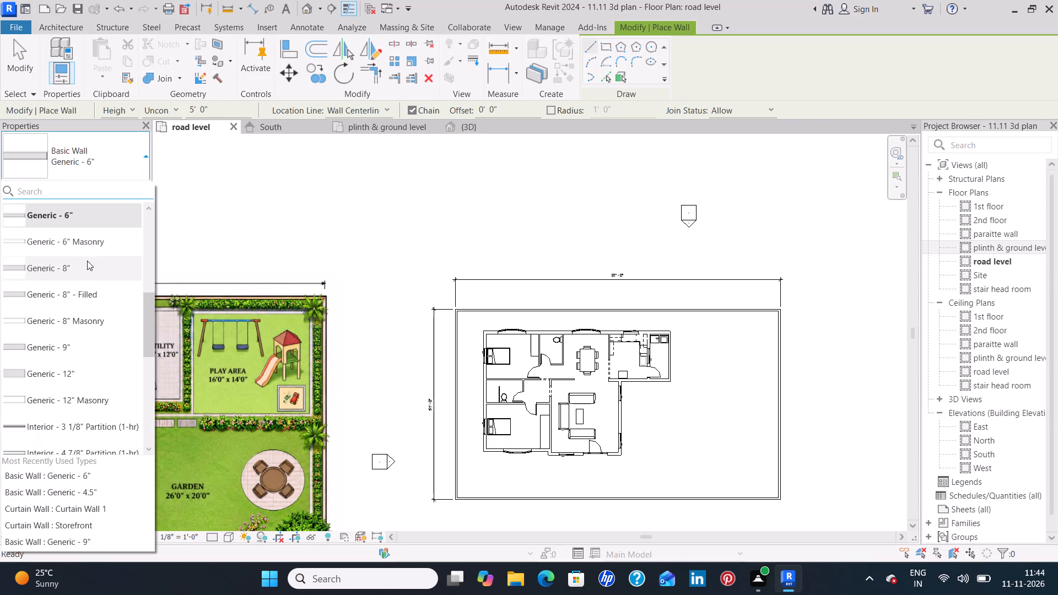
scroll(93, 262, up, 1)
click(89, 244)
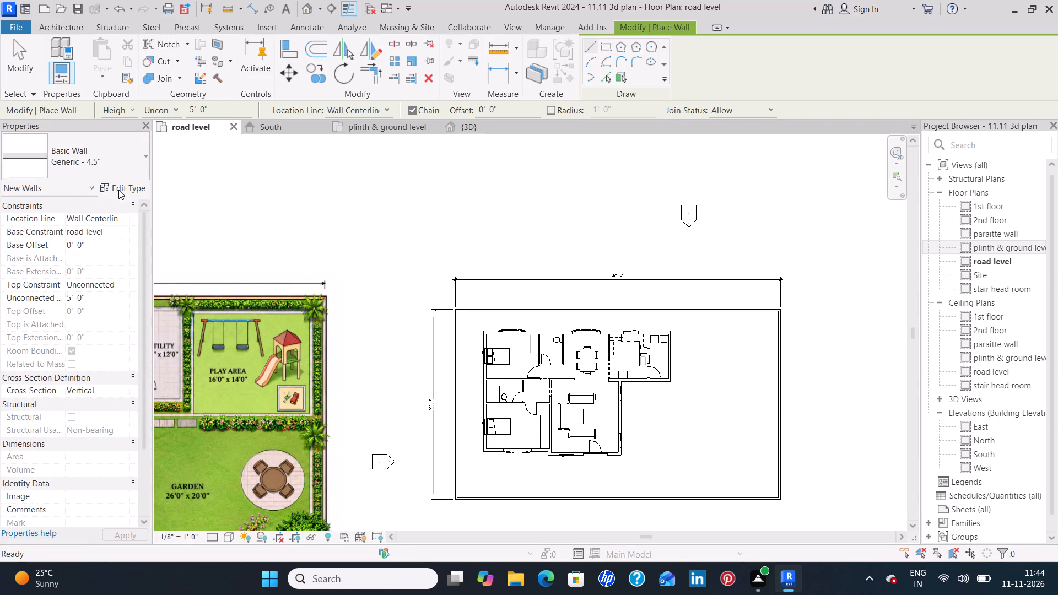
click(88, 296)
key(BackSpace)
text(2')
key(Return)
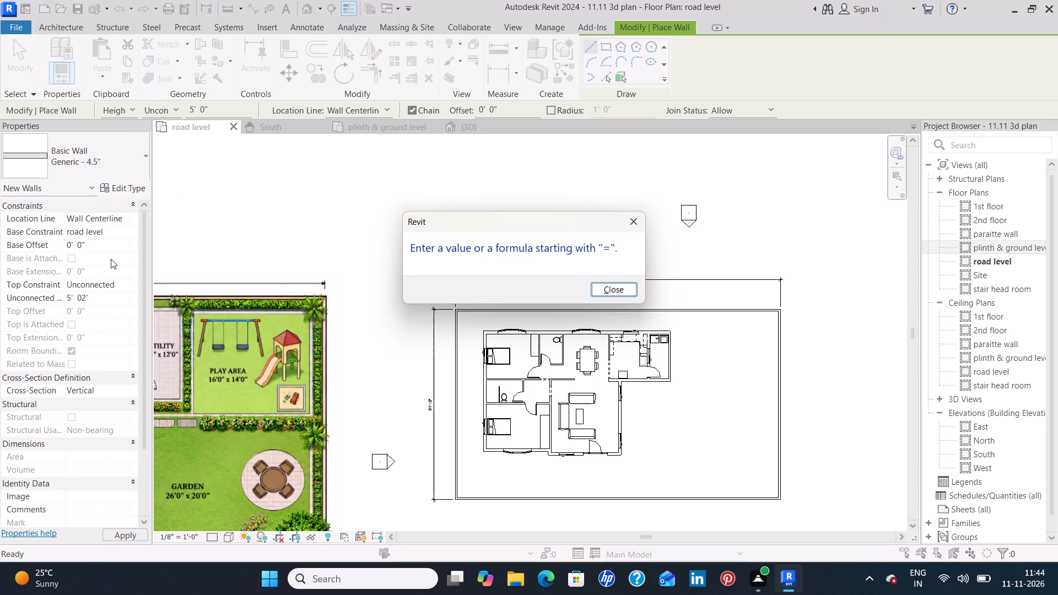
click(99, 299)
click(611, 286)
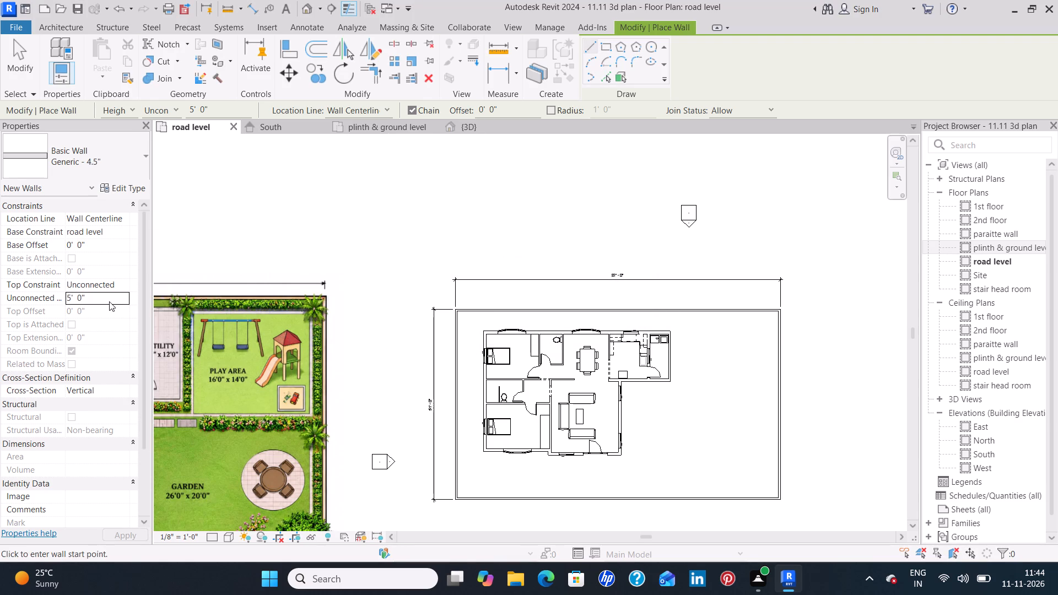
click(109, 301)
key(BackSpace)
key(3)
key(BackSpace)
text(2')
key(Return)
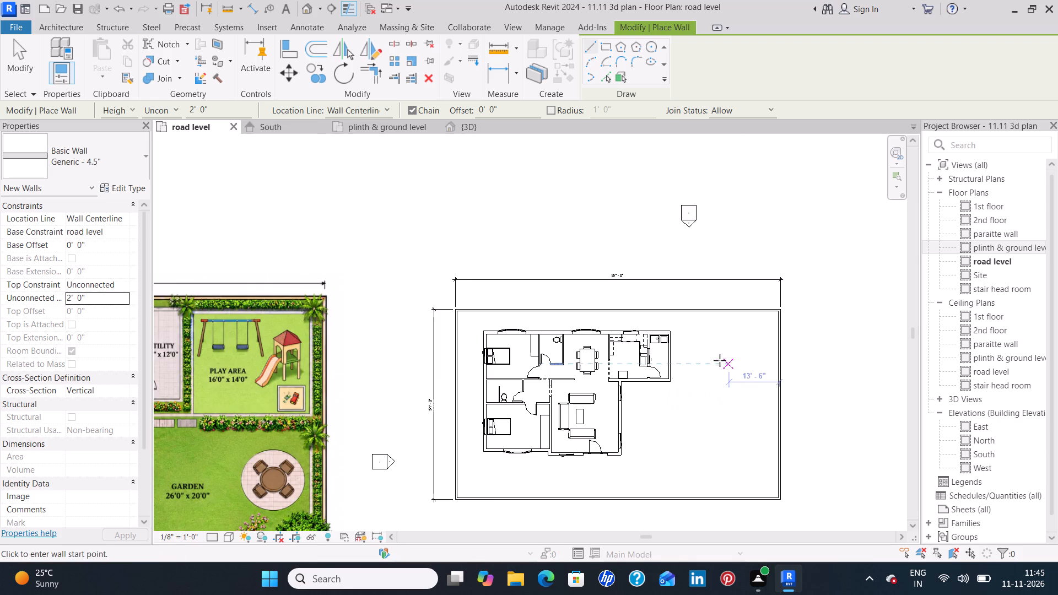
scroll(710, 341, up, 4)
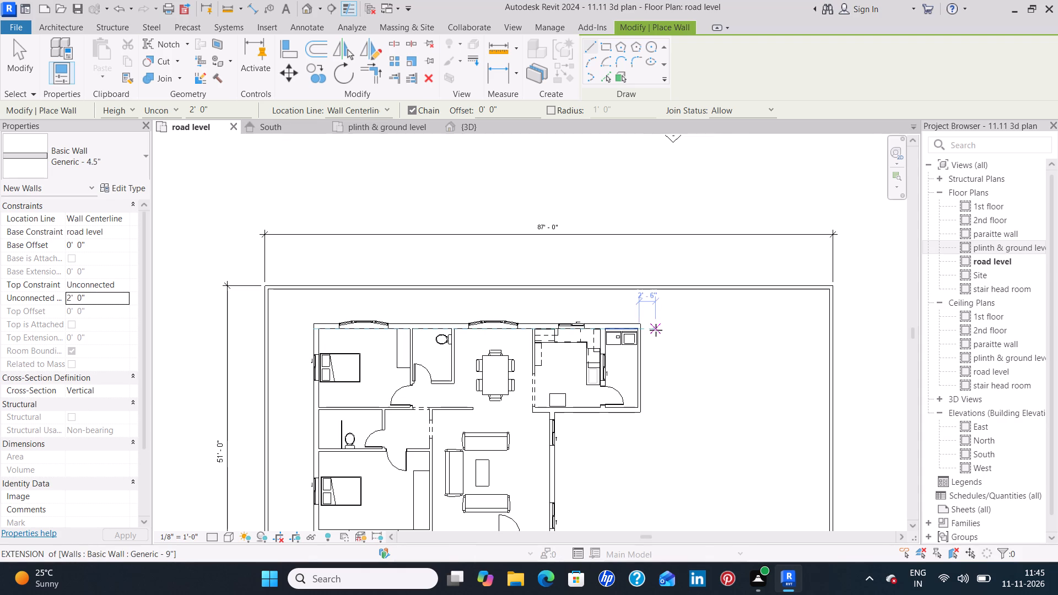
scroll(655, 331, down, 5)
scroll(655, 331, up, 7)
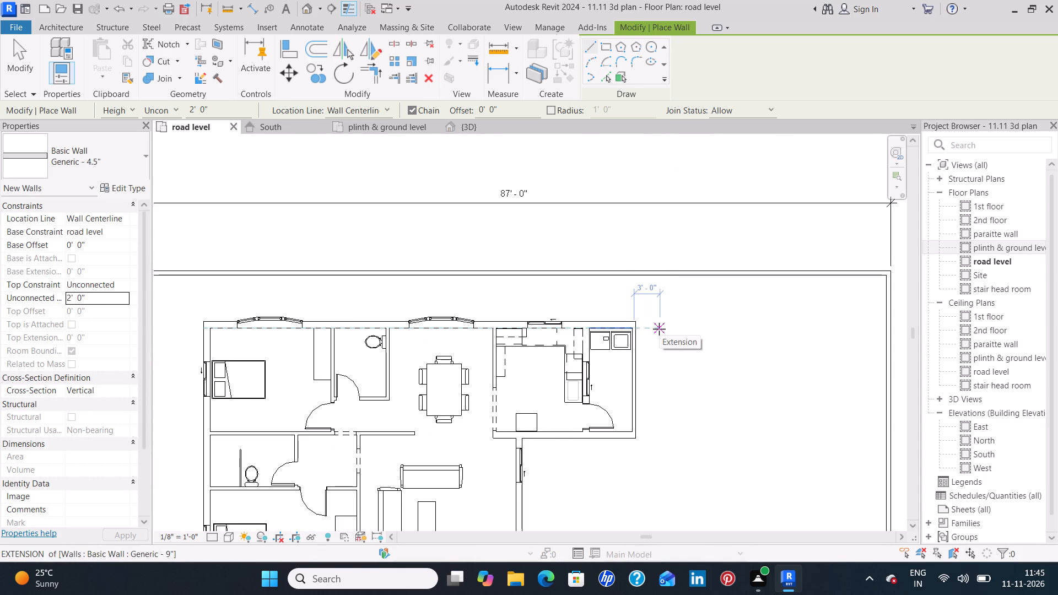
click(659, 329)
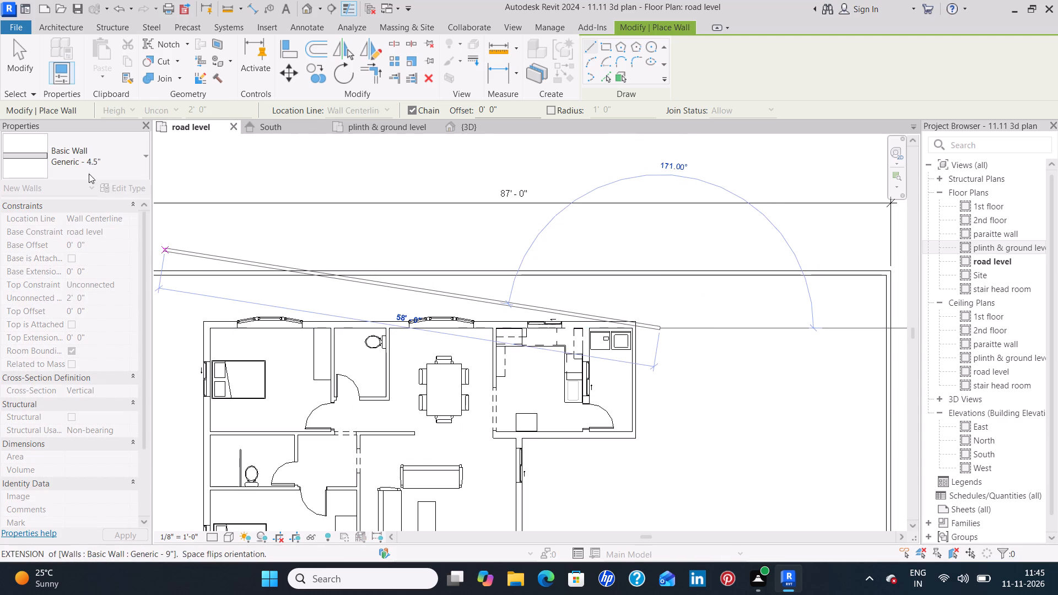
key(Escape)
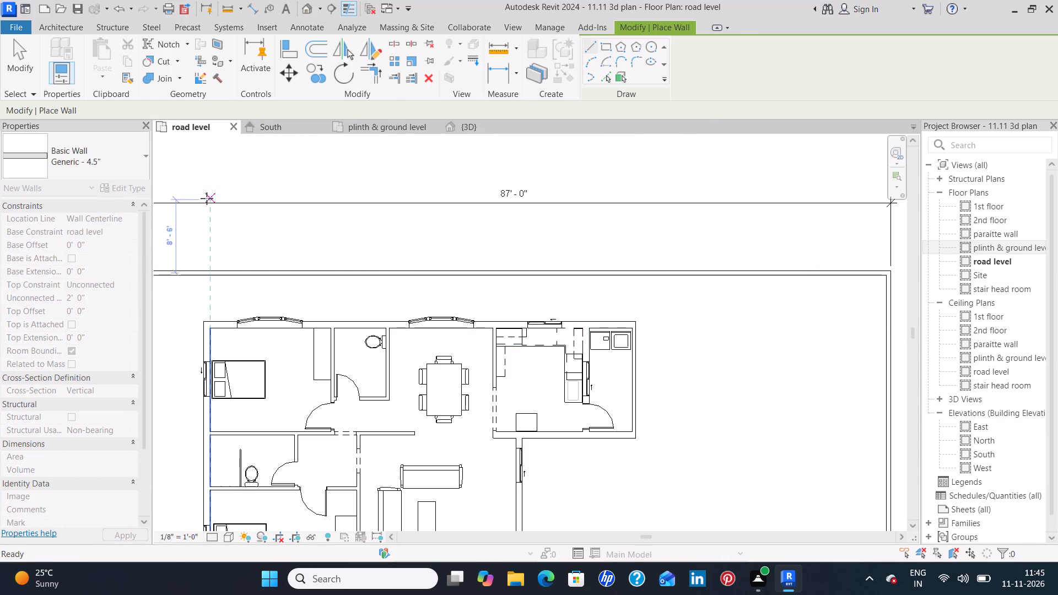
Draw a closed 16' x 14' play area wall enclosure about 3' east of the utility room, with location line Finish Face: Interior.
click(123, 218)
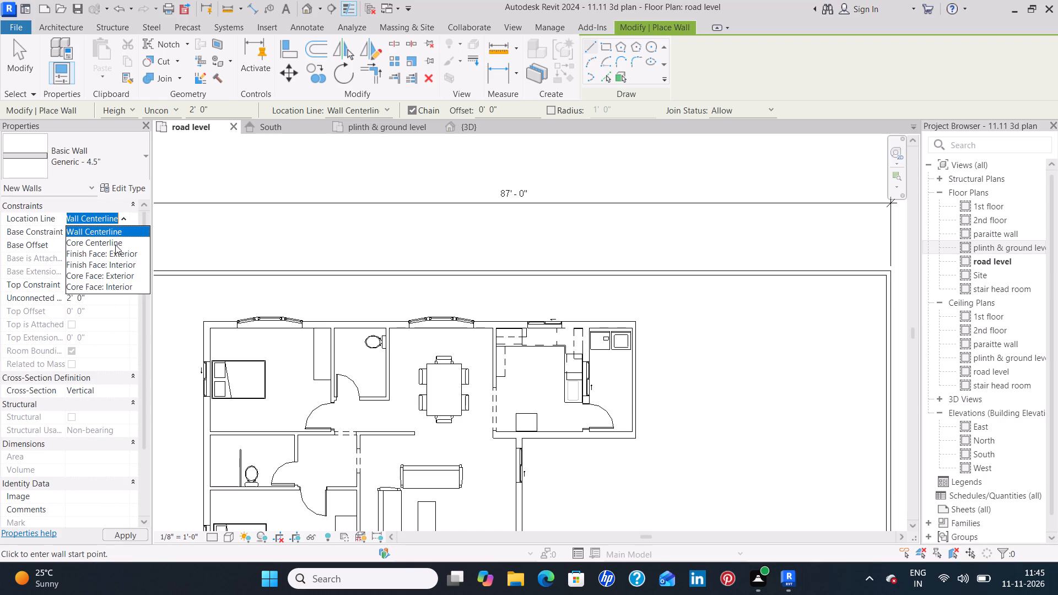
click(126, 263)
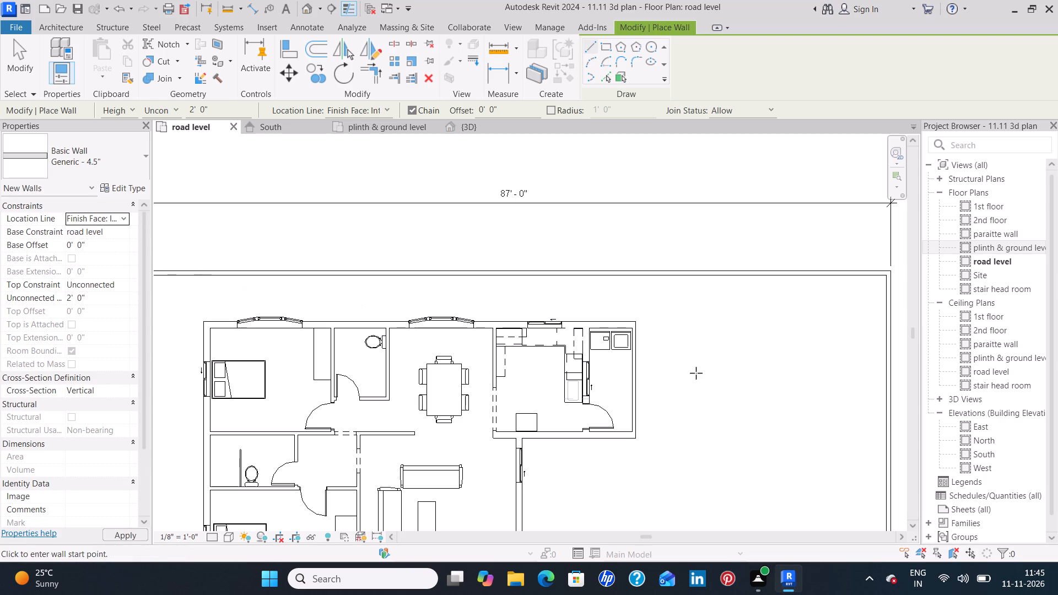
click(659, 329)
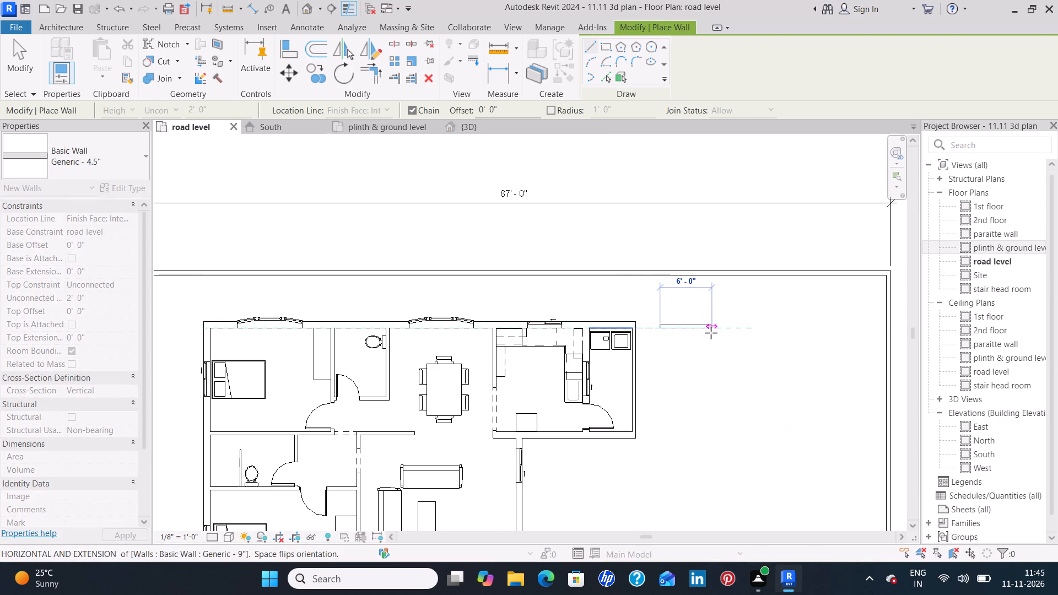
key(space)
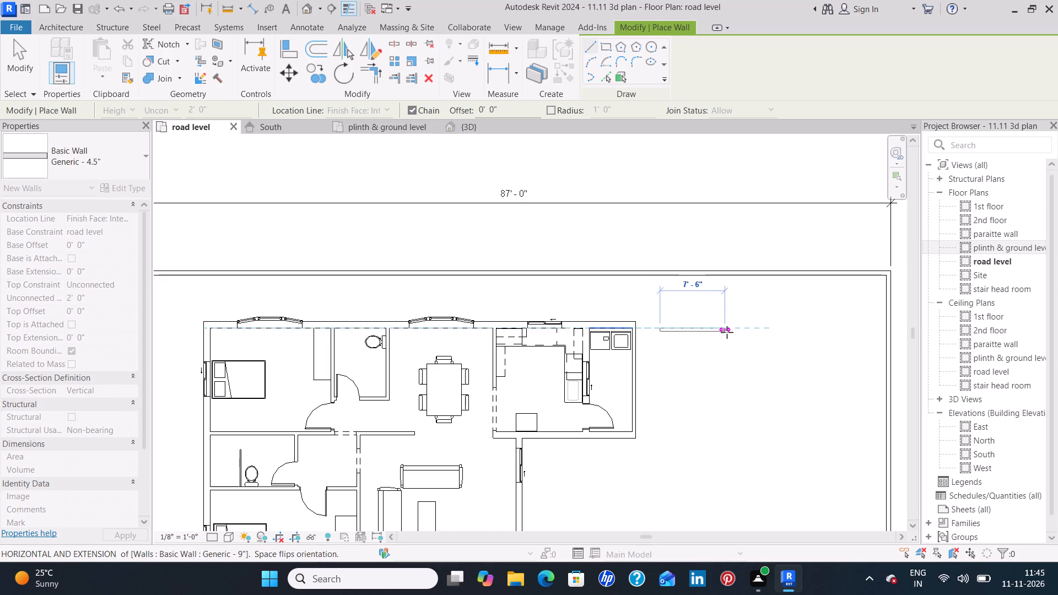
scroll(763, 331, down, 7)
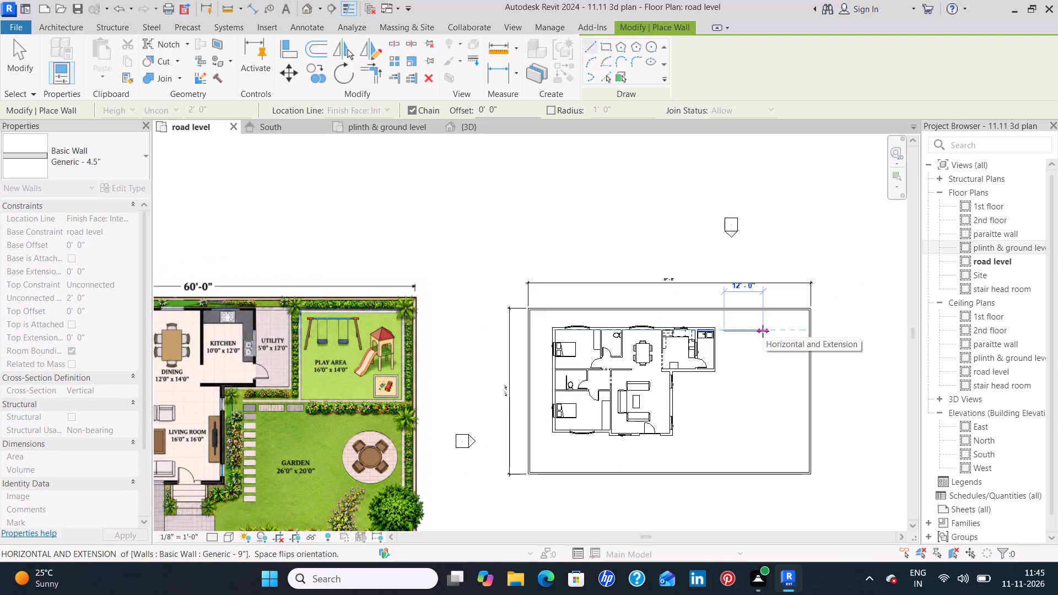
scroll(763, 331, up, 7)
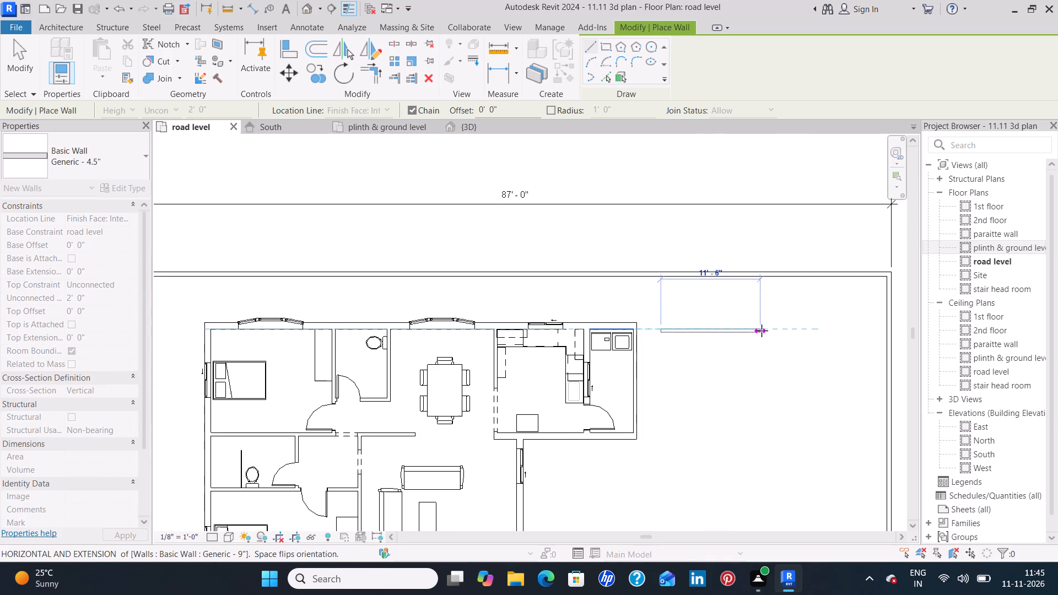
click(798, 326)
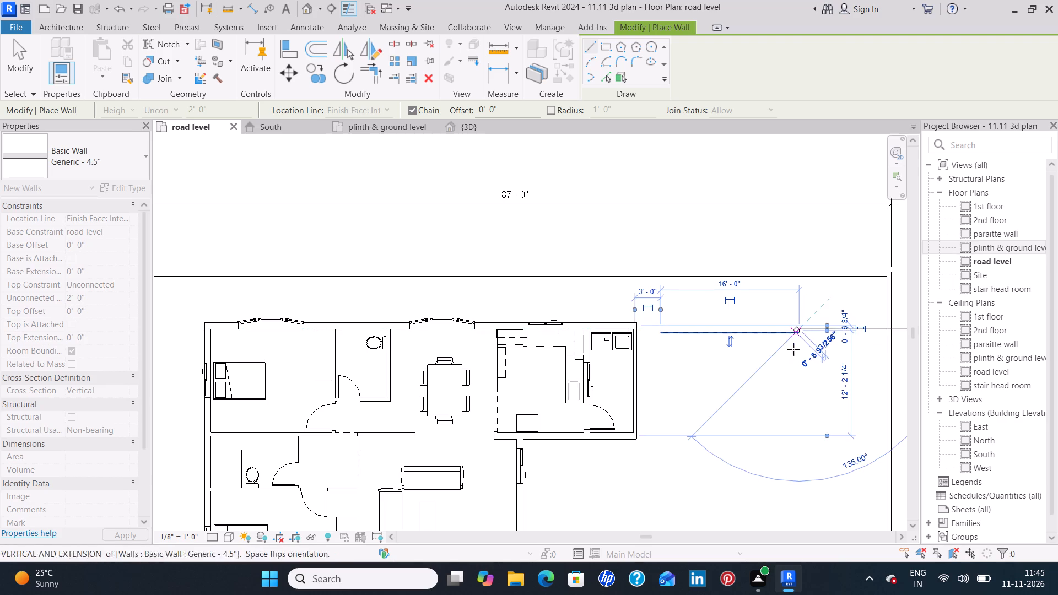
key(space)
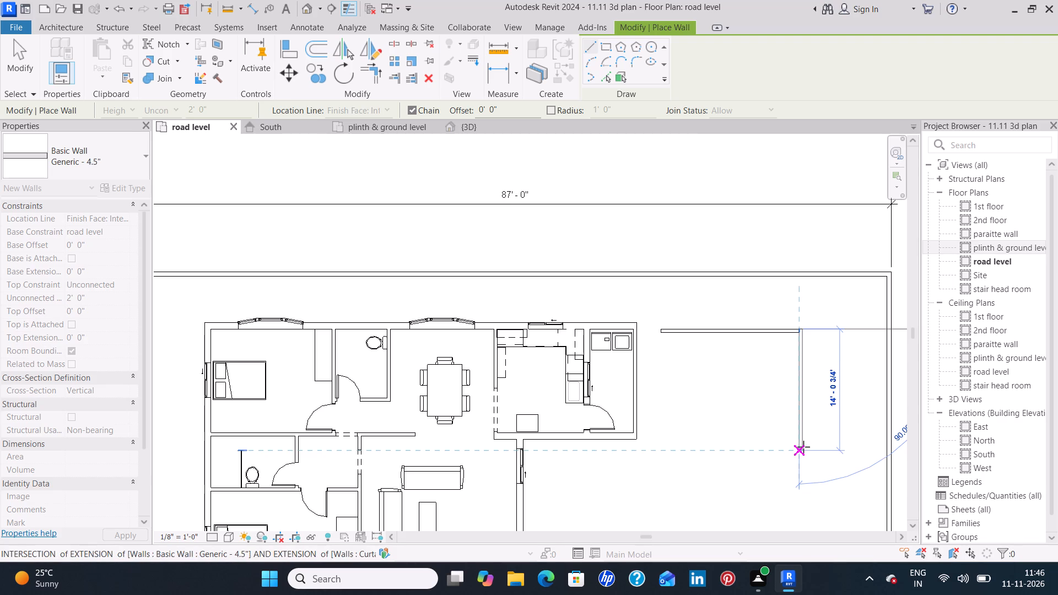
scroll(803, 447, up, 2)
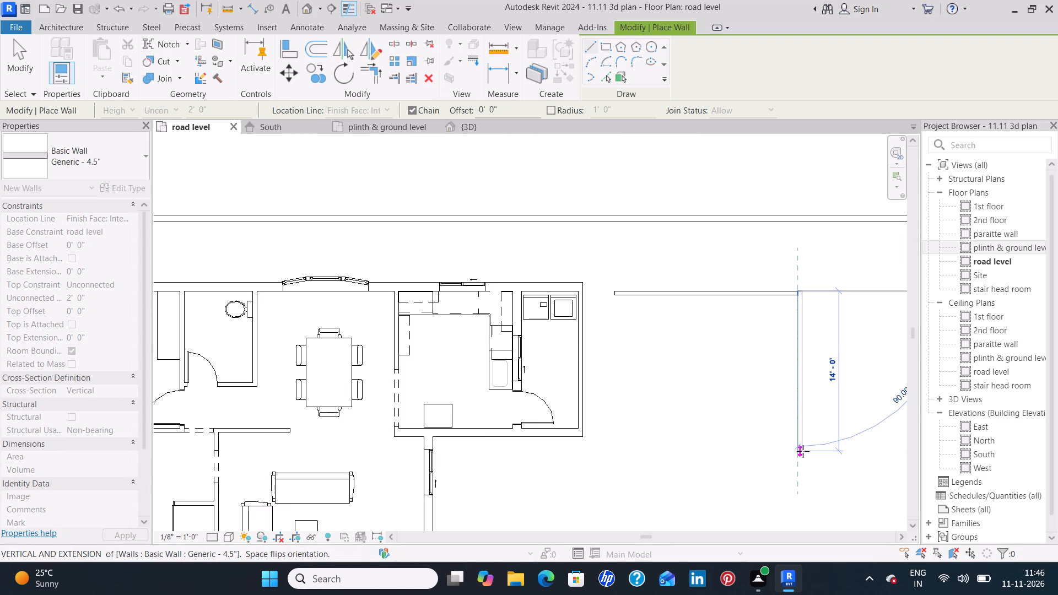
click(803, 451)
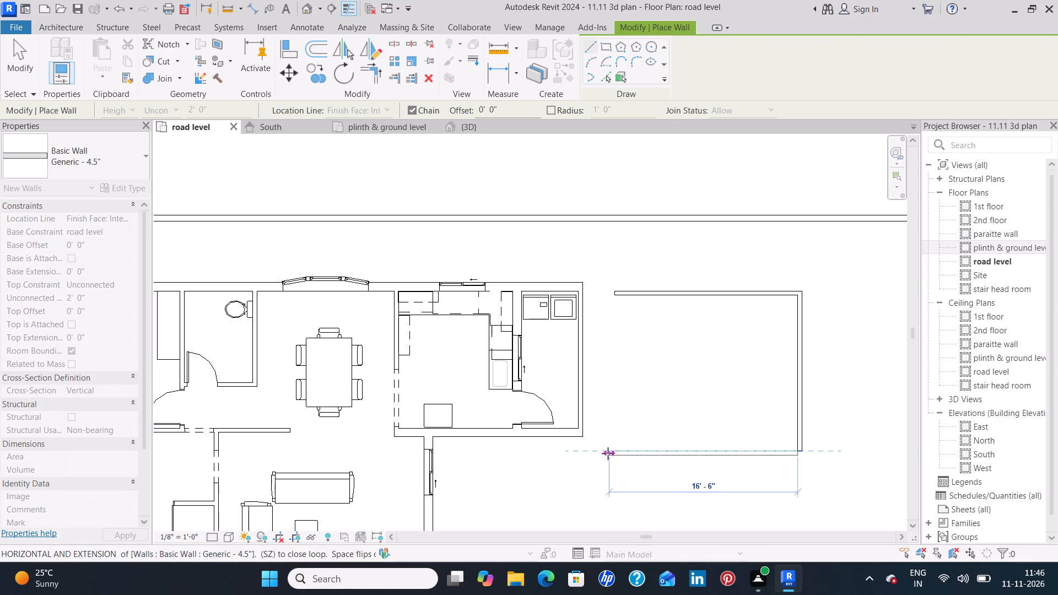
click(610, 453)
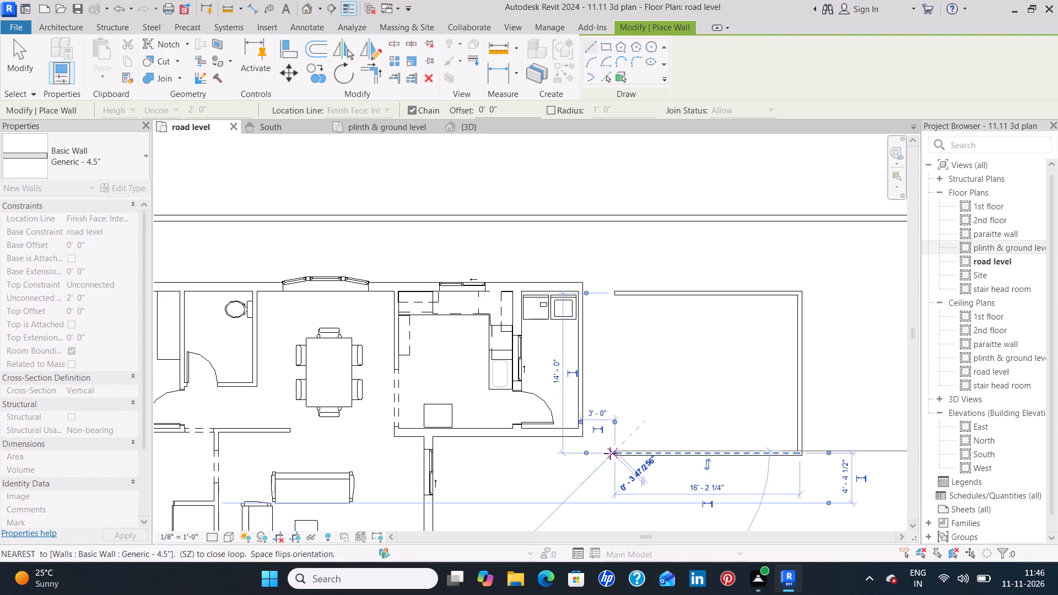
click(612, 295)
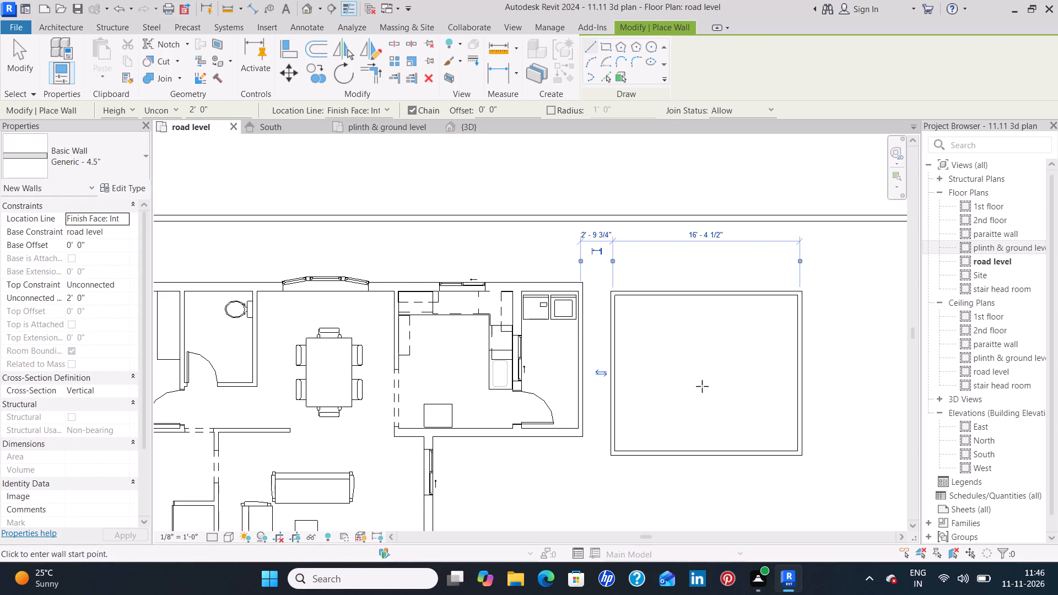
key(Escape)
Compare the play area enclosure and the open ground south of it with the reference image's play area and garden layout.
scroll(708, 408, down, 2)
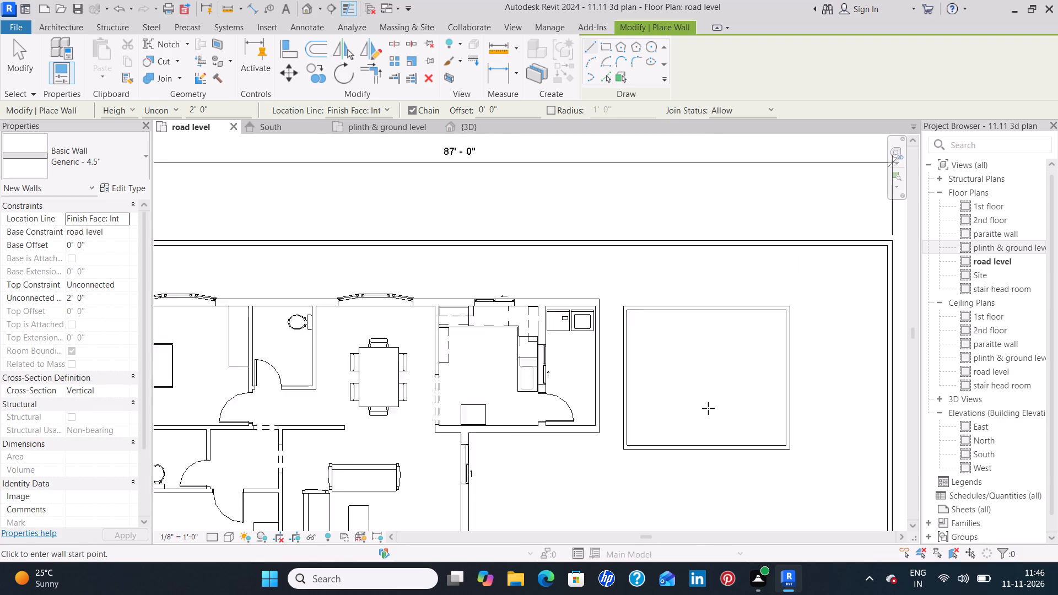
scroll(708, 408, down, 2)
middle_drag(675, 482, 725, 386)
scroll(725, 385, down, 3)
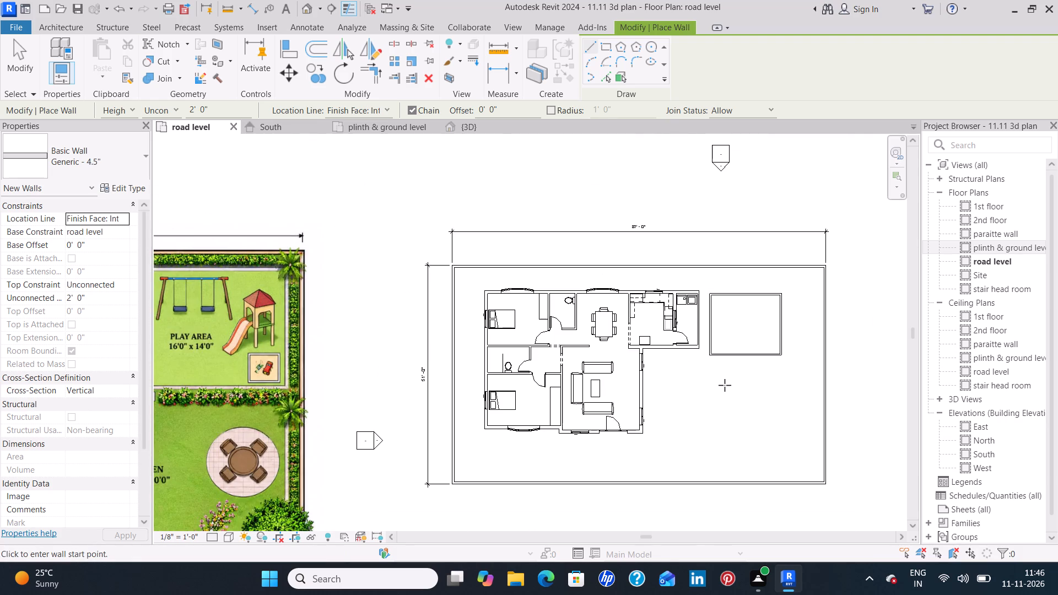
scroll(727, 383, down, 1)
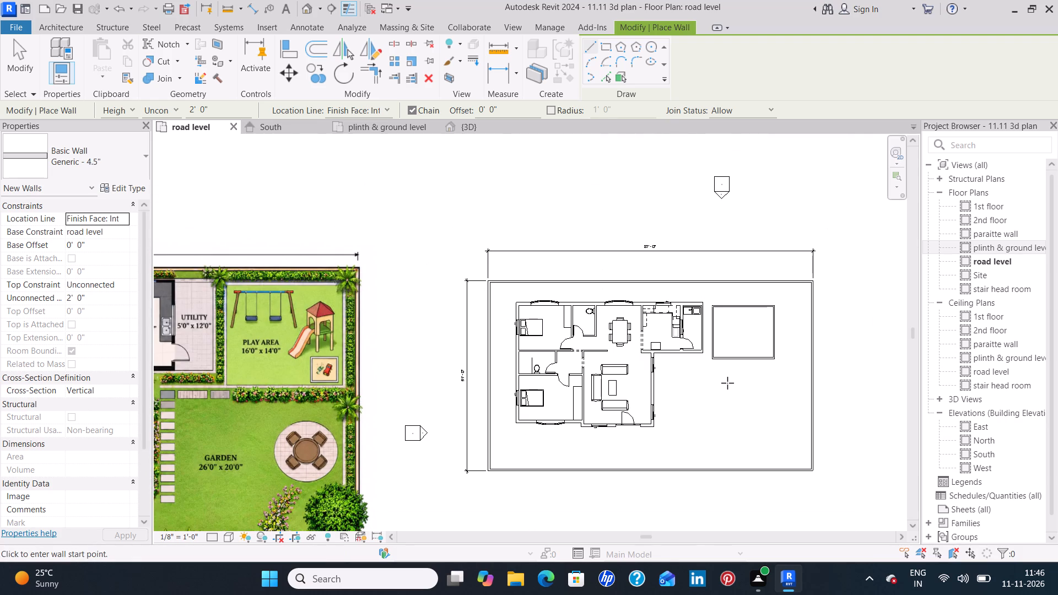
middle_drag(728, 382, 753, 329)
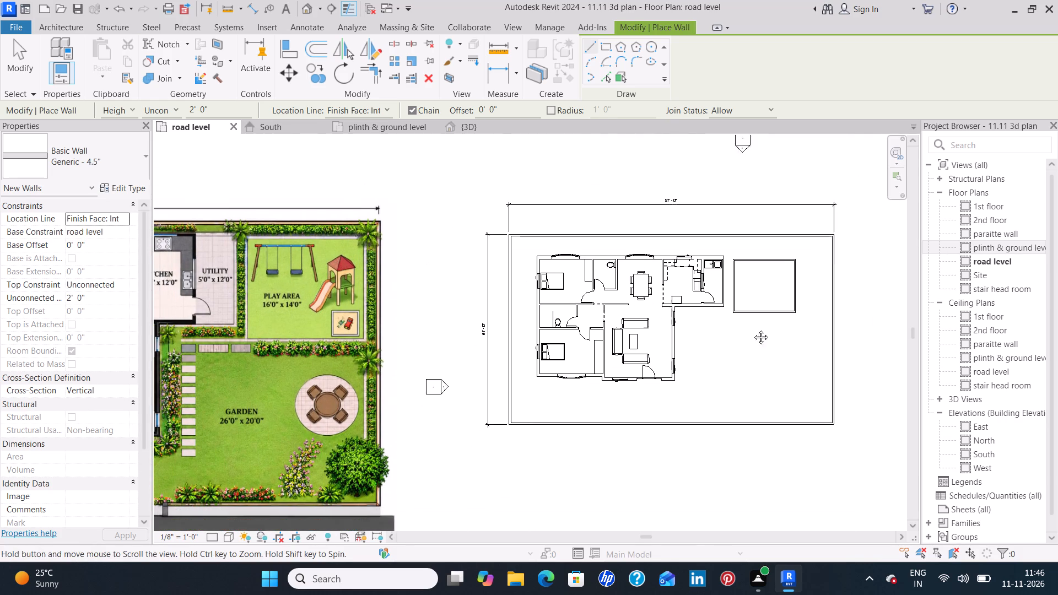
middle_drag(753, 329, 753, 328)
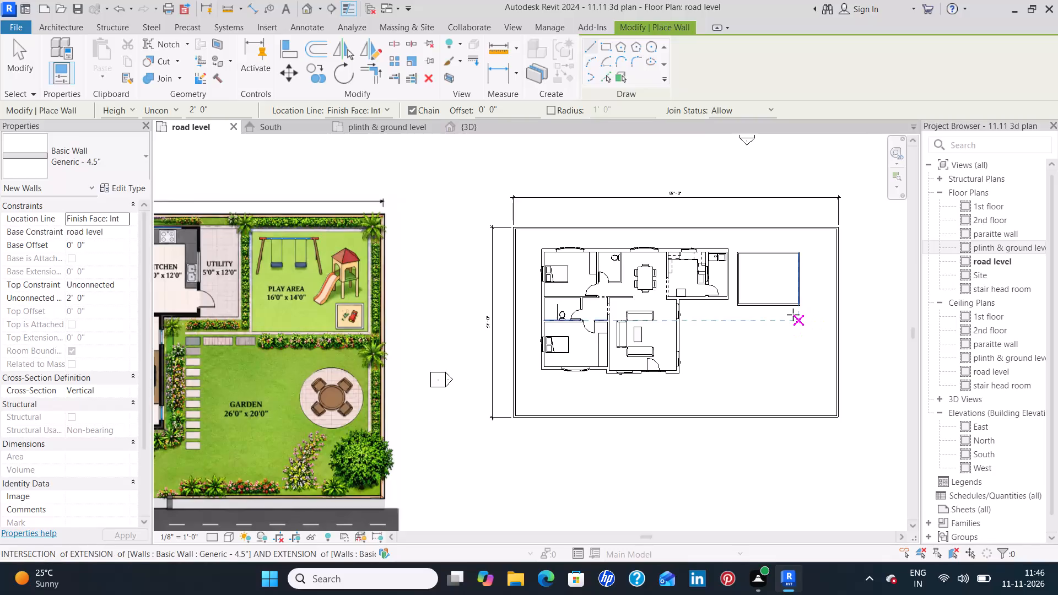
scroll(793, 315, up, 7)
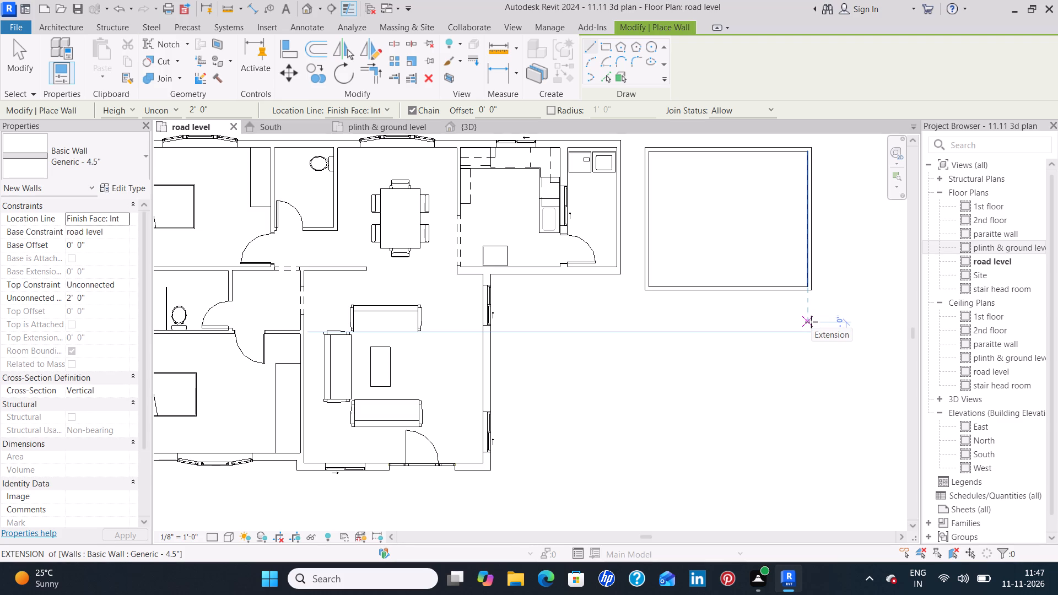
key(Escape)
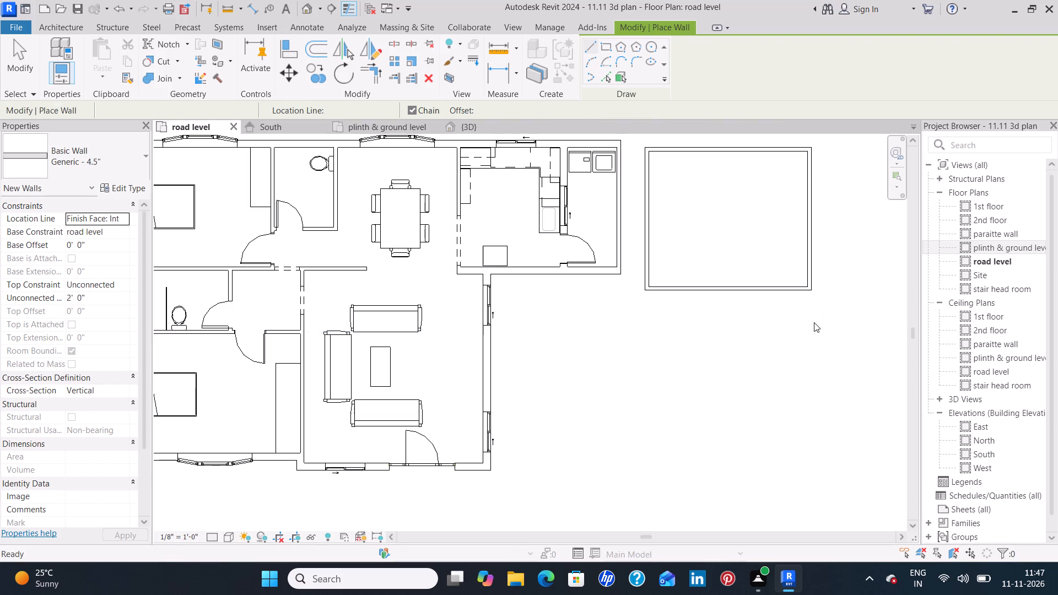
scroll(688, 408, down, 4)
middle_drag(715, 410, 796, 398)
scroll(773, 401, down, 1)
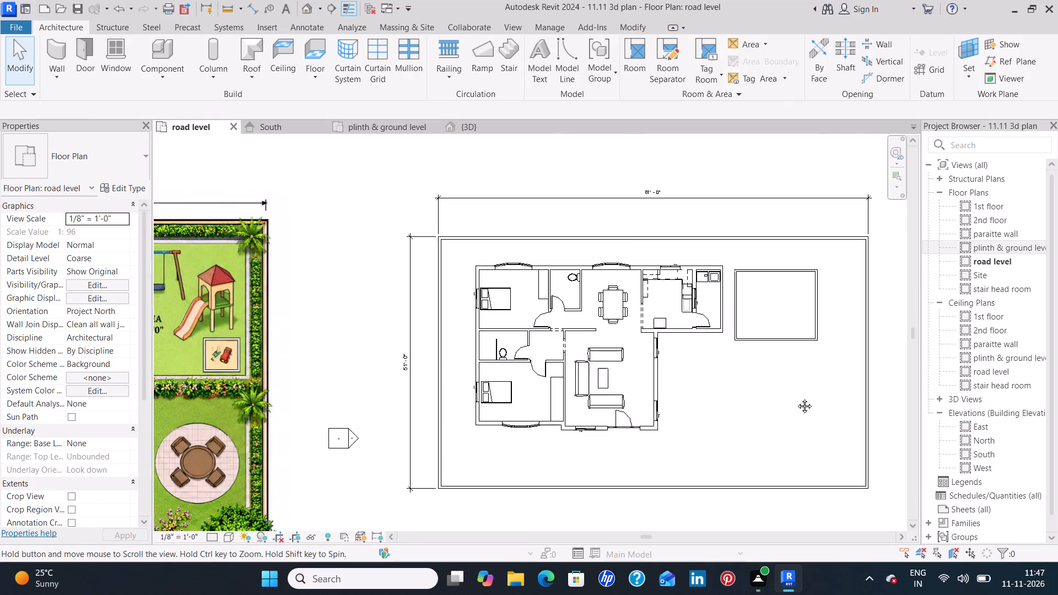
middle_drag(796, 398, 840, 389)
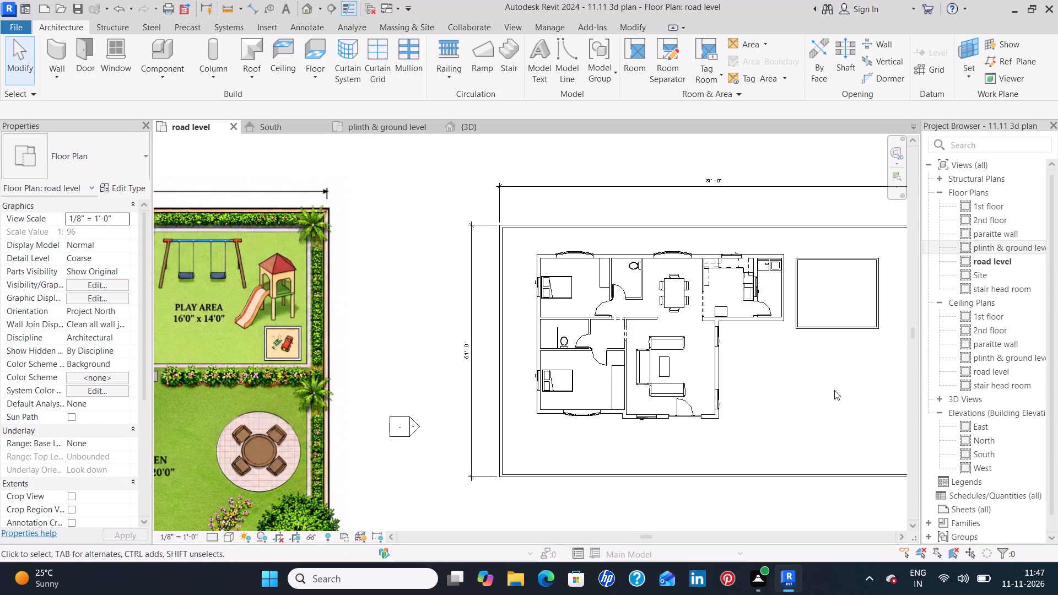
middle_drag(851, 378, 717, 370)
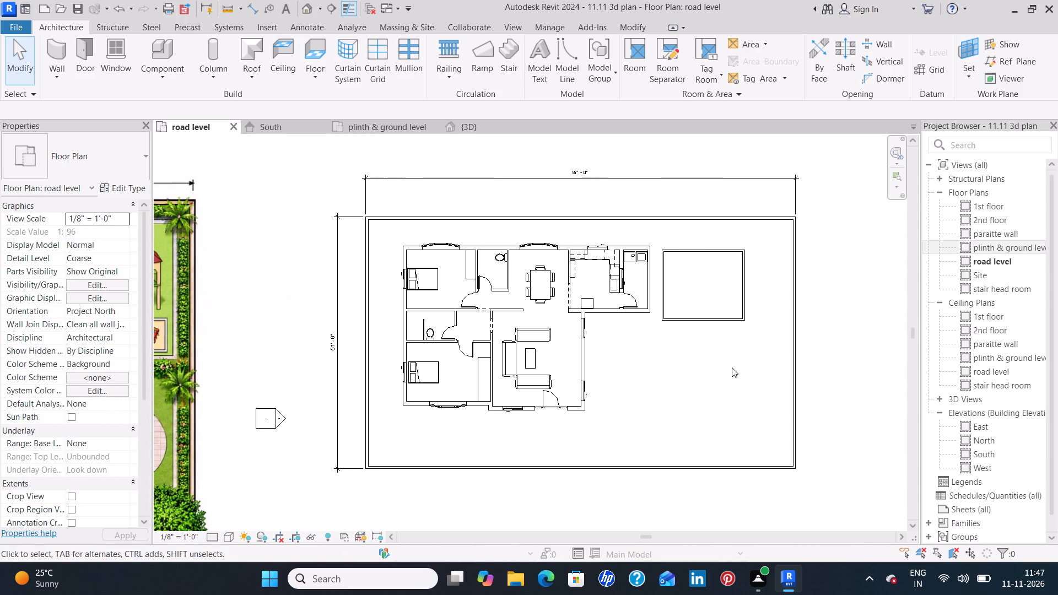
Offset a copy of the play area's south wall 3' to the south.
scroll(751, 348, up, 7)
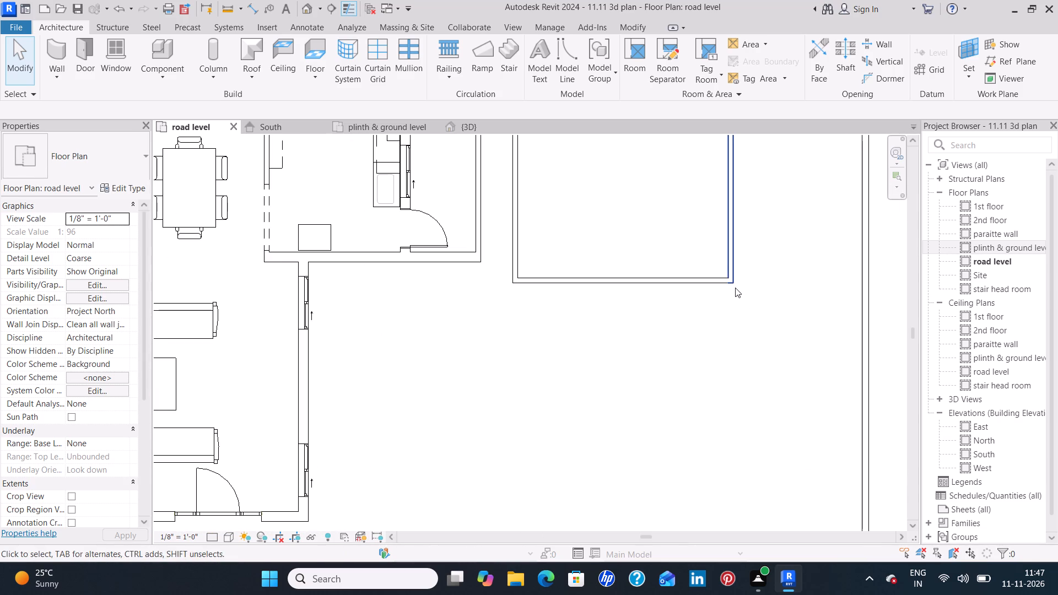
click(649, 285)
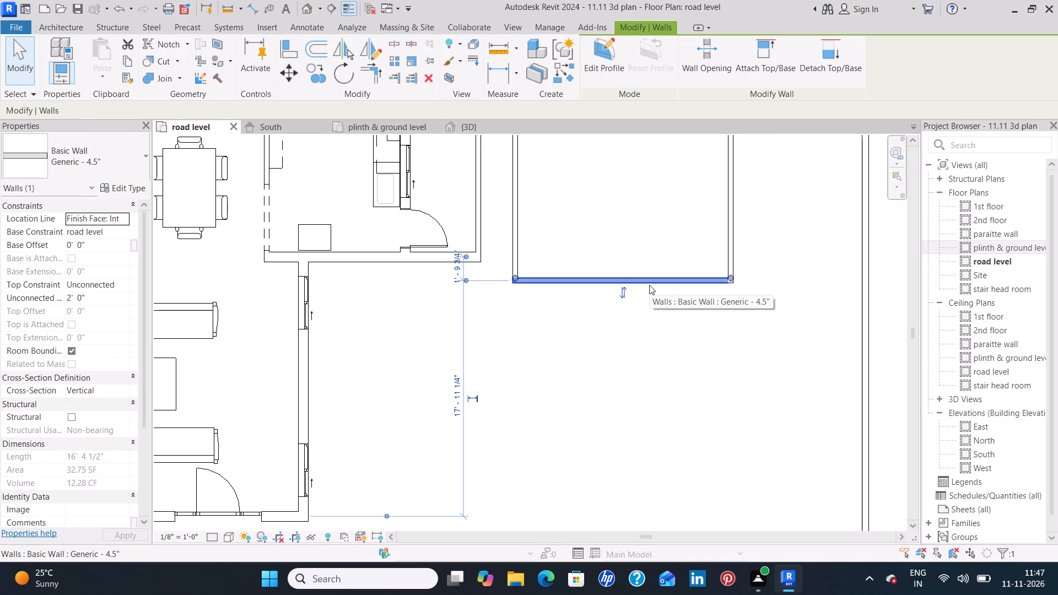
key(Escape)
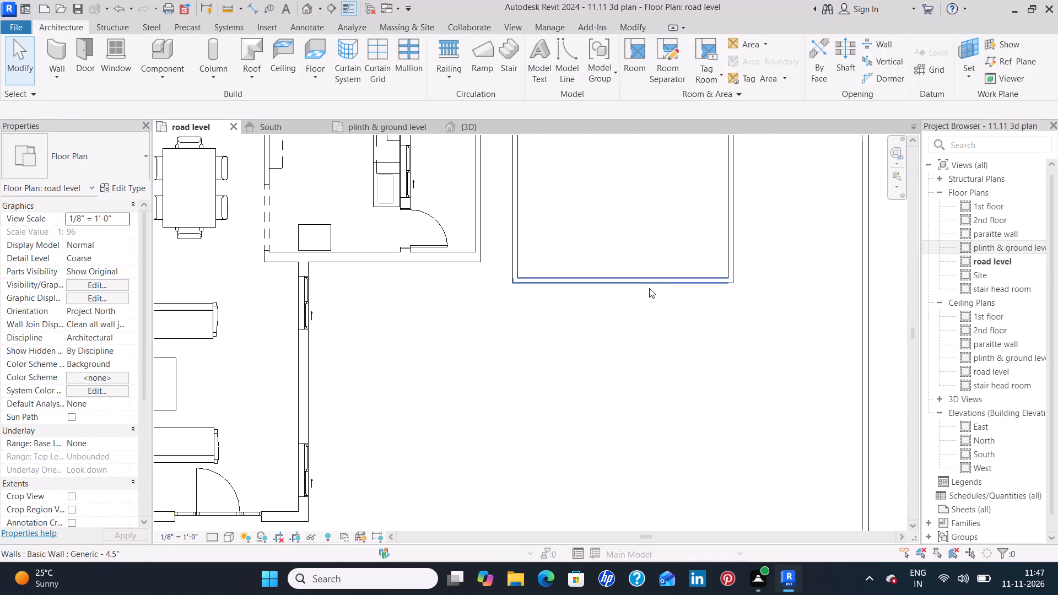
key(o)
key(f)
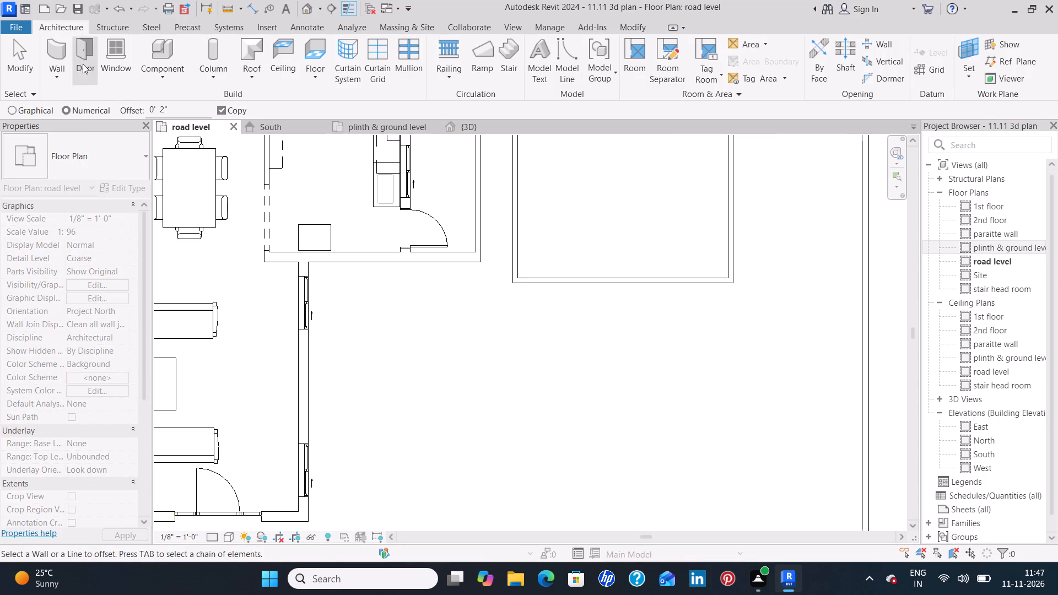
click(195, 112)
key(BackSpace)
key(BackSpace)
key(BackSpace)
key(BackSpace)
key(BackSpace)
key(BackSpace)
text(3')
key(Return)
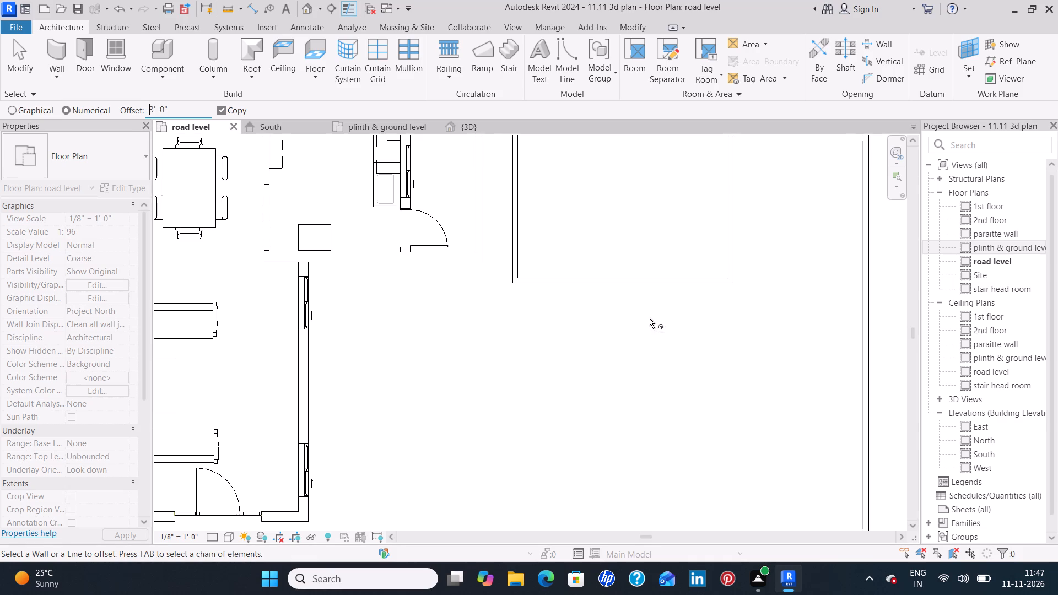
click(641, 284)
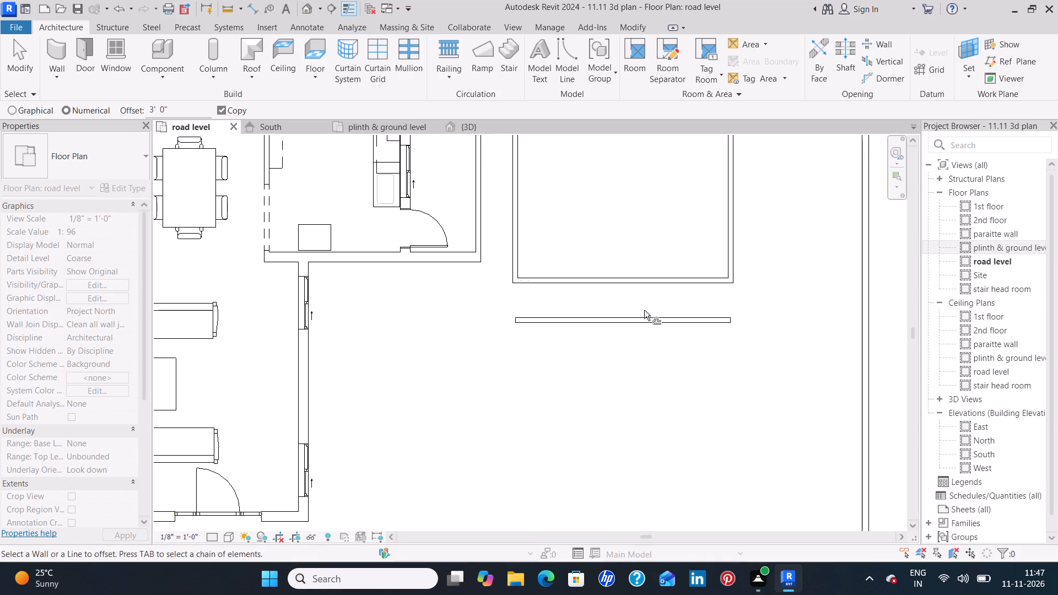
key(Escape)
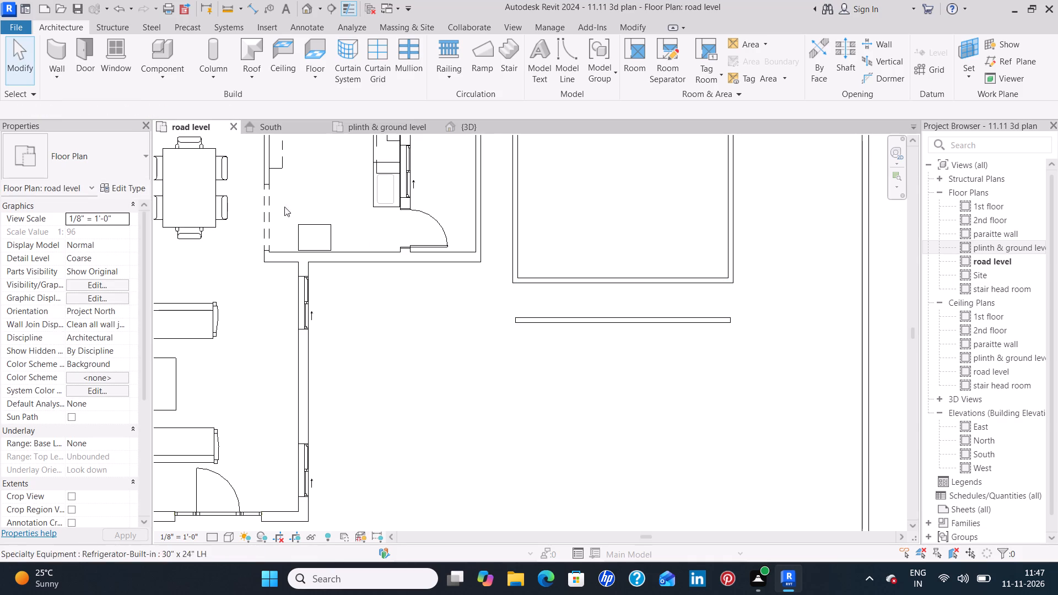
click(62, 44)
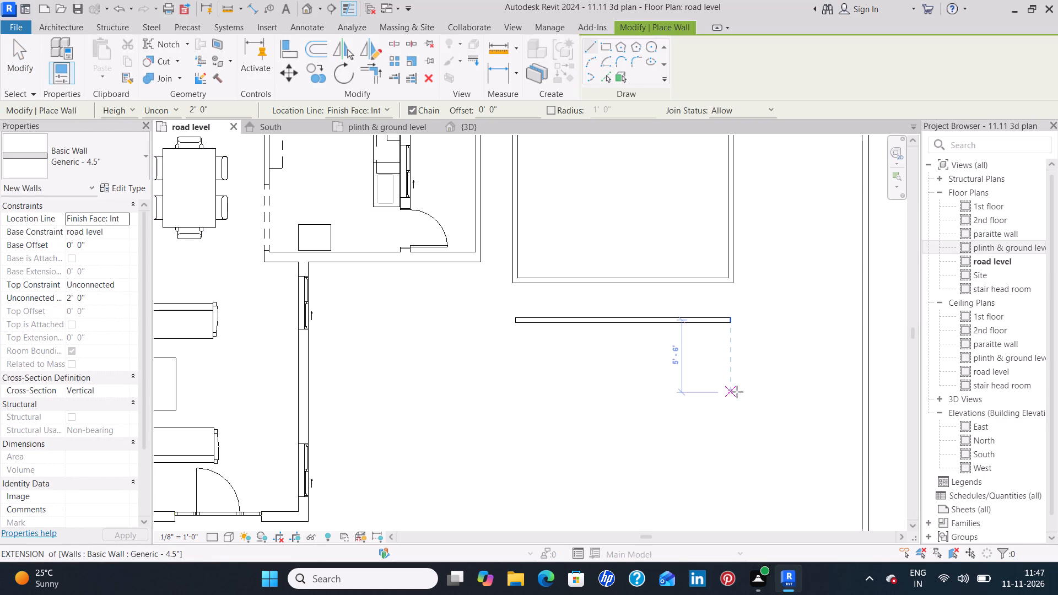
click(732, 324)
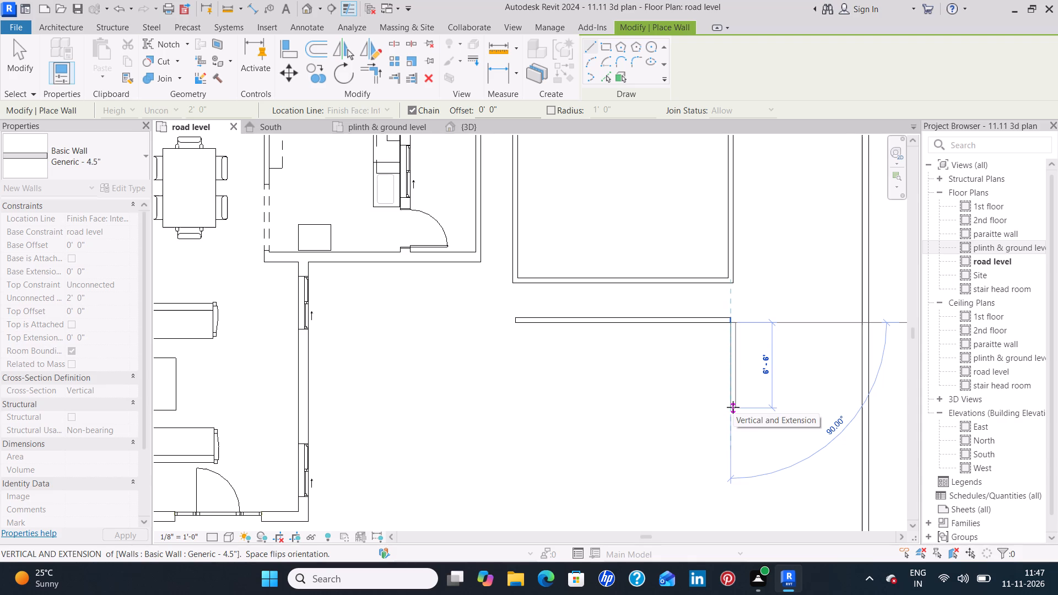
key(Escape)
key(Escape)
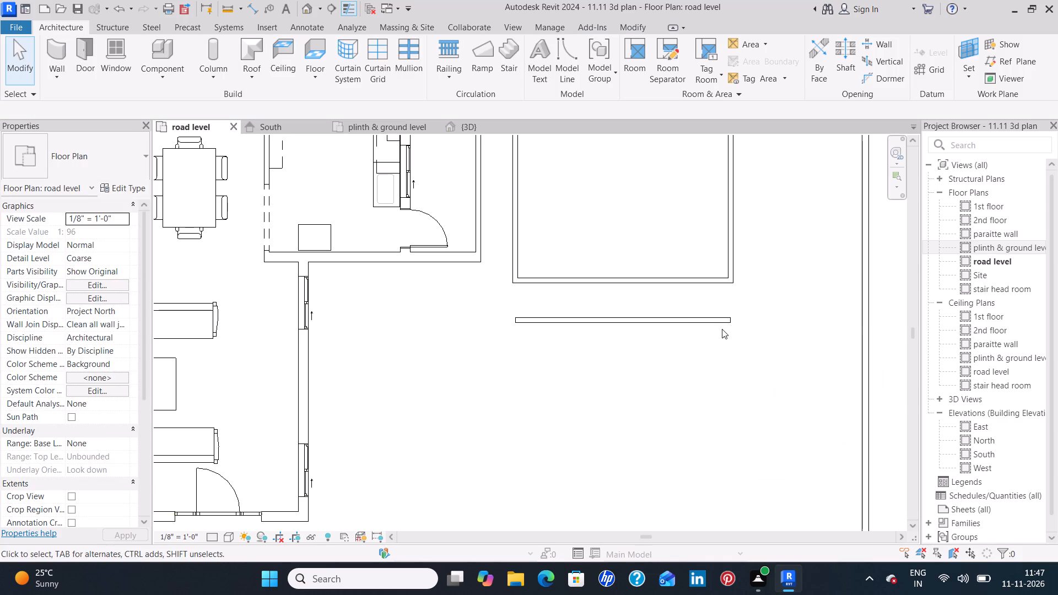
Nudge the offset wall south of the play area about 3" to the west.
click(724, 323)
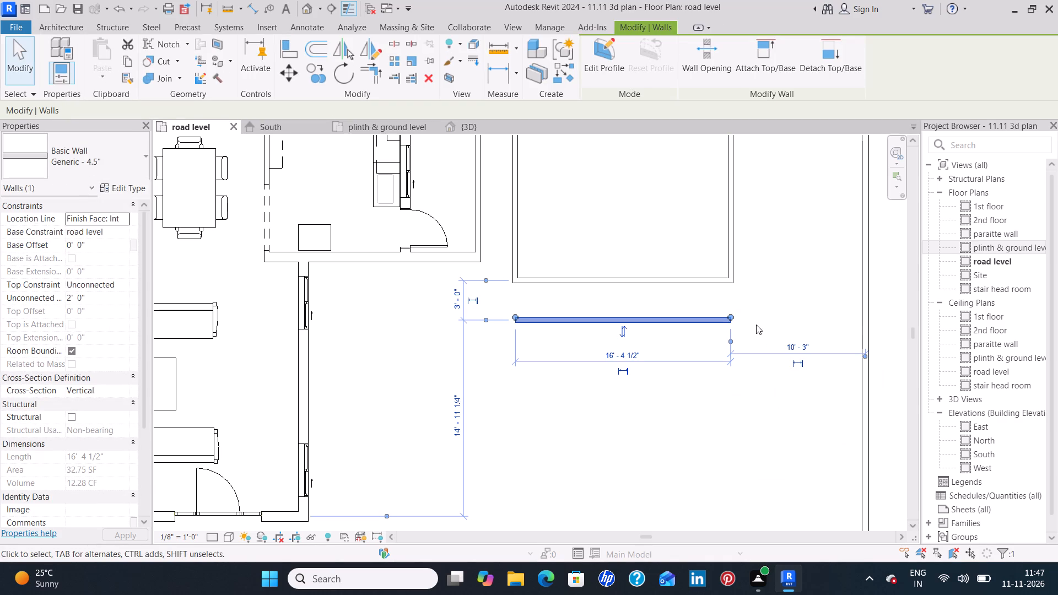
key(Left)
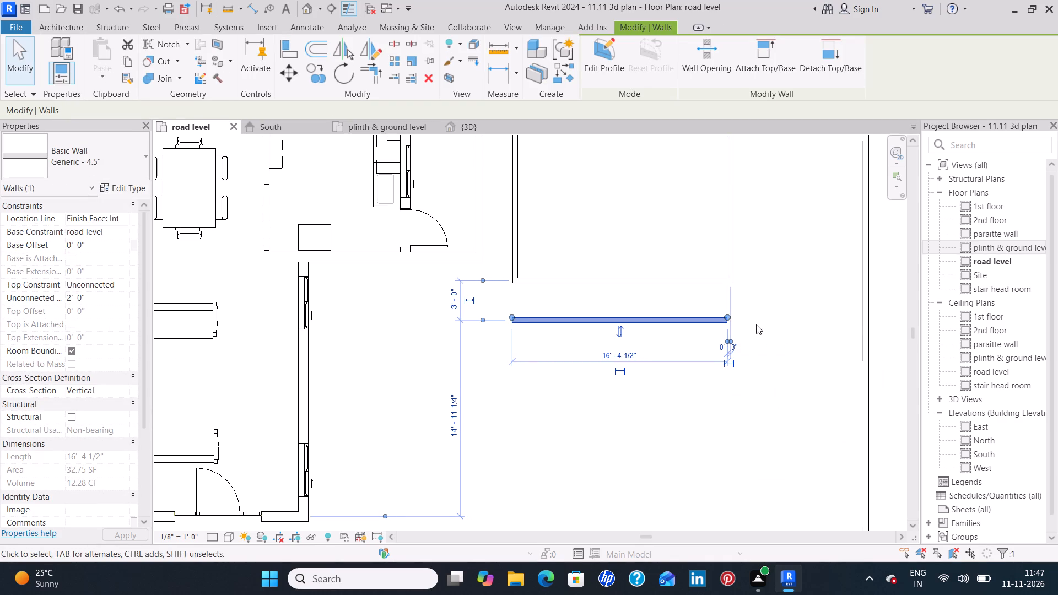
click(756, 324)
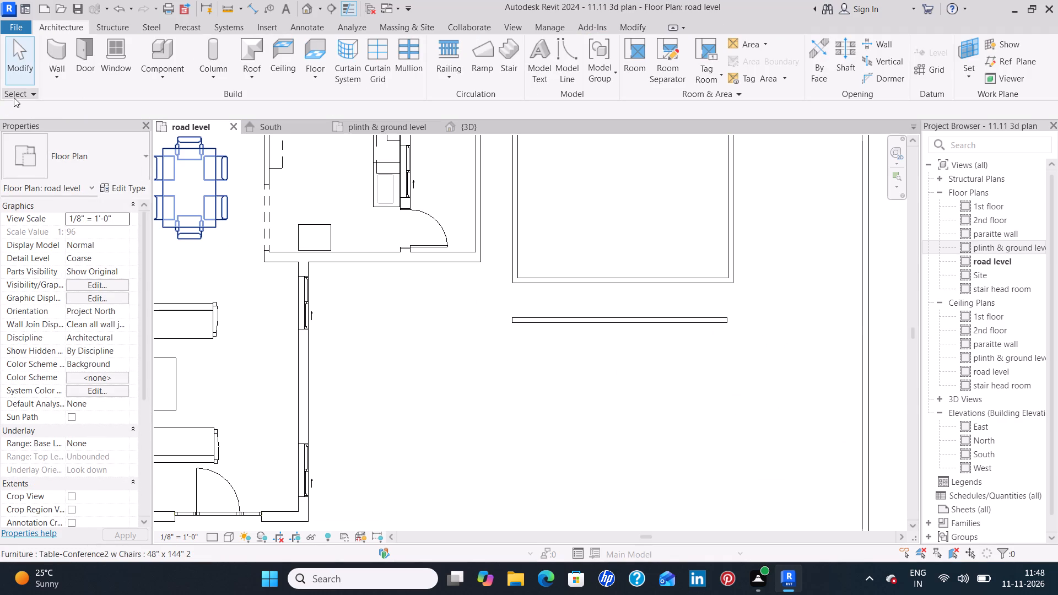
Draw the garden's east wall about 20' 10" south from the offset wall's east end, continuing into a south wall about 26' 2" long running west.
click(59, 50)
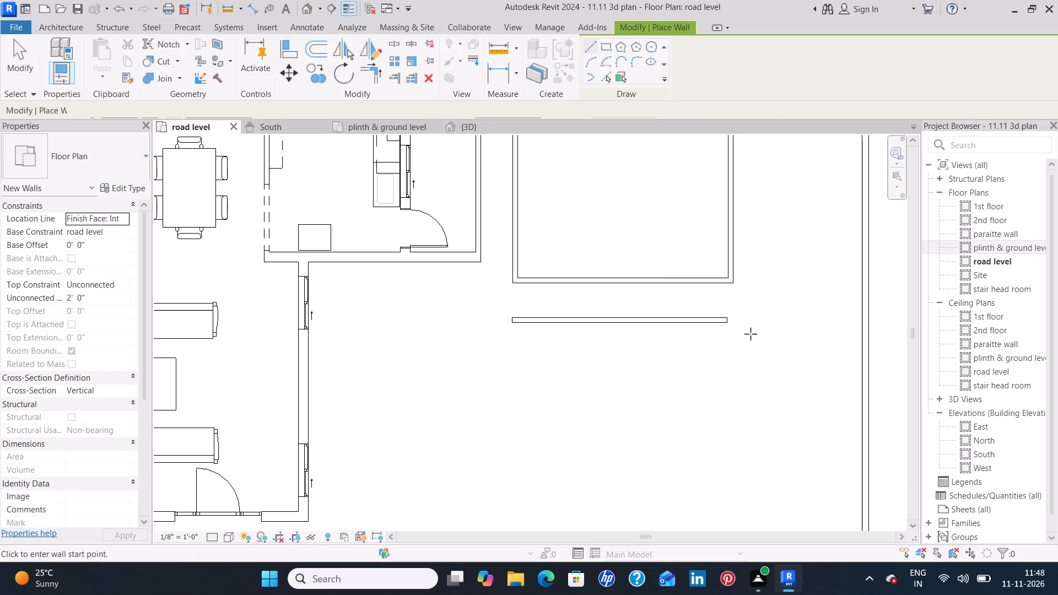
click(727, 322)
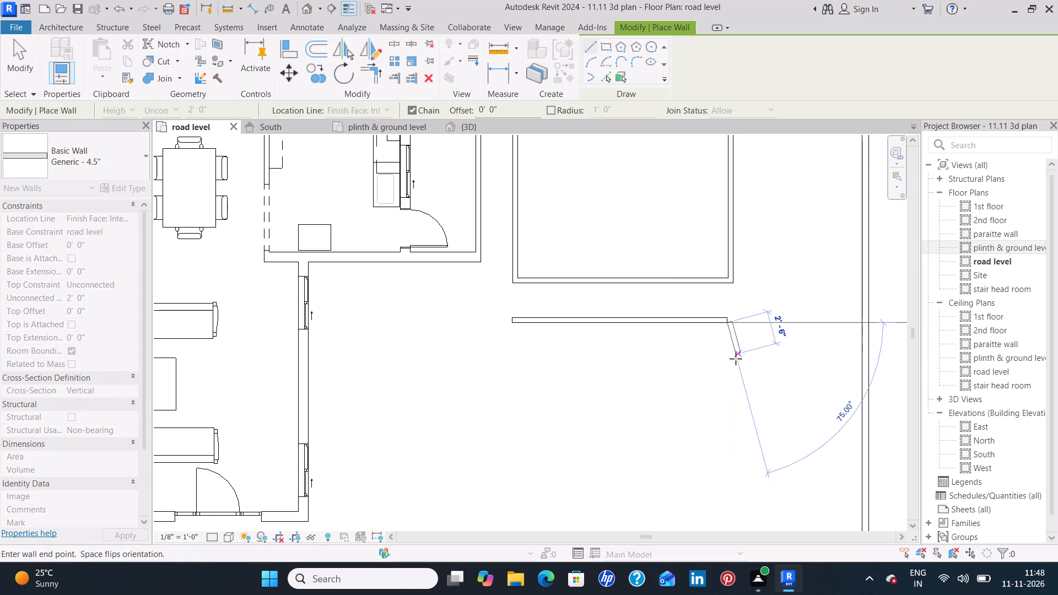
middle_drag(726, 455, 730, 349)
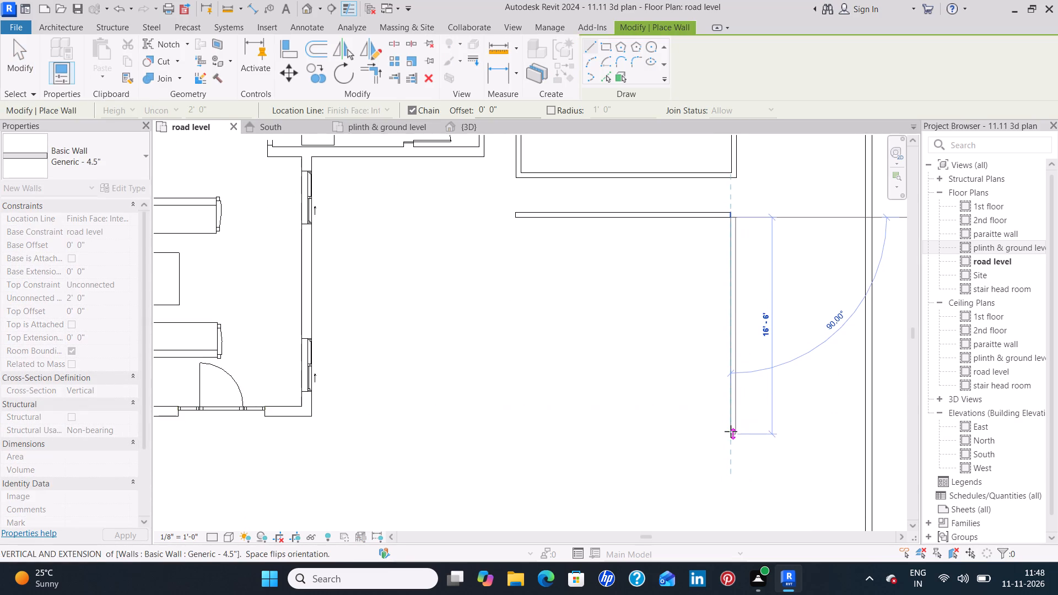
middle_drag(731, 430, 737, 328)
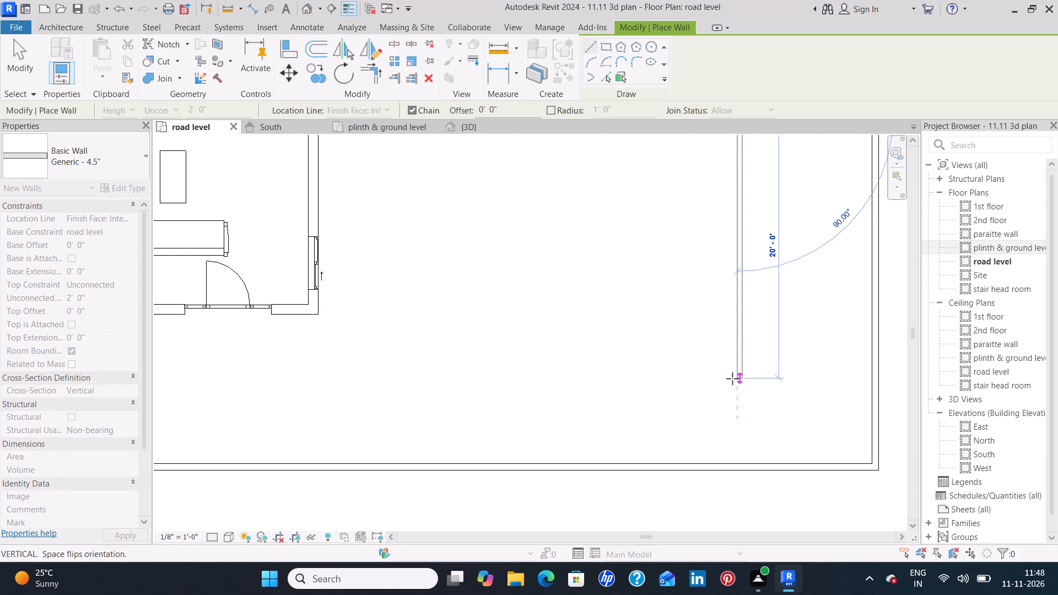
click(732, 382)
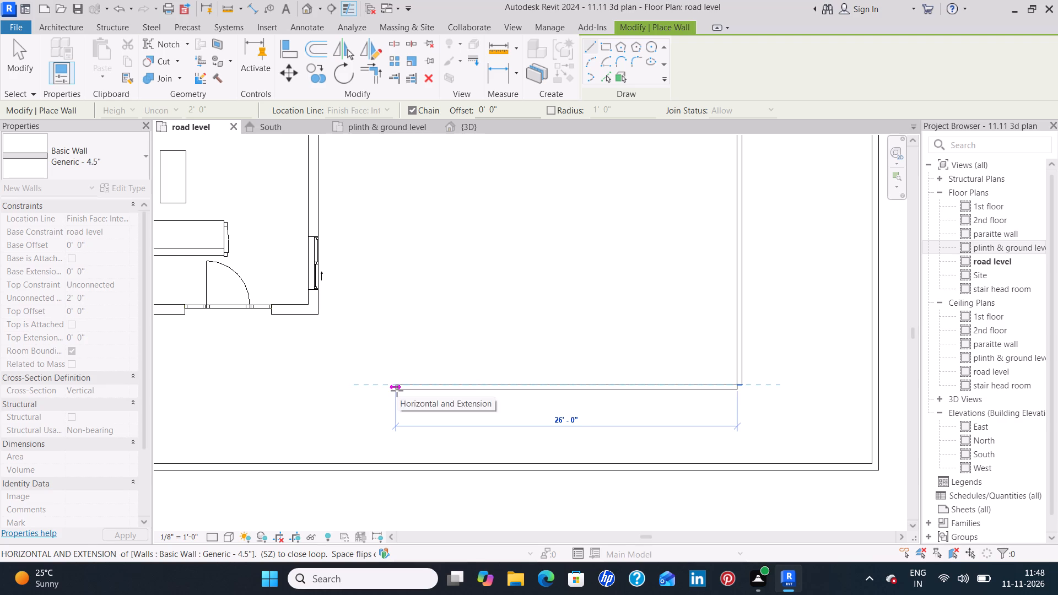
click(397, 391)
scroll(398, 391, down, 8)
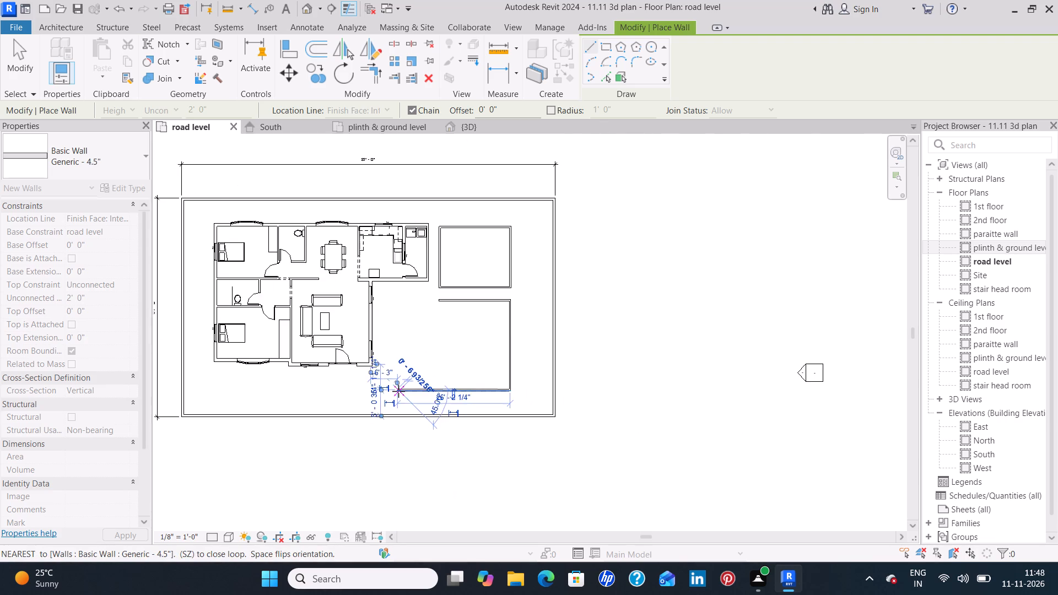
scroll(398, 391, down, 7)
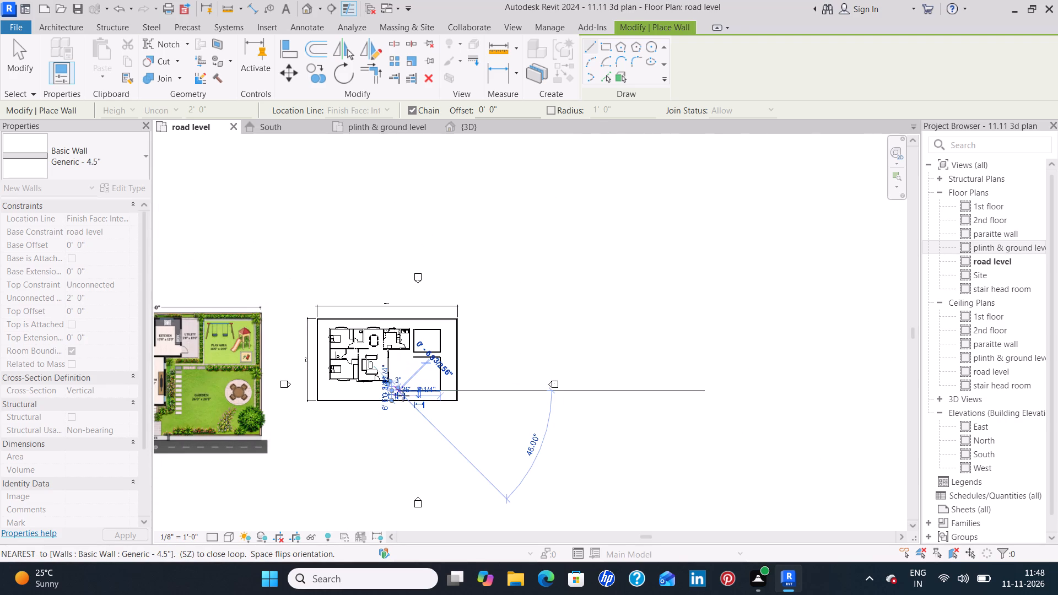
key(Escape)
key(Escape)
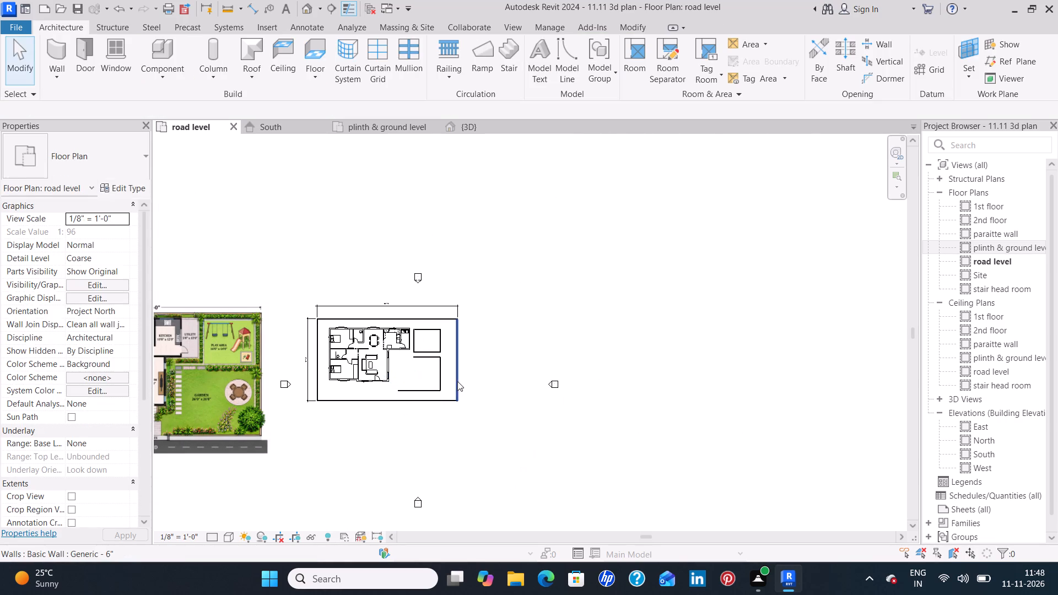
Check the lengths and spacing of the garden's new east and south walls within the plot.
click(420, 389)
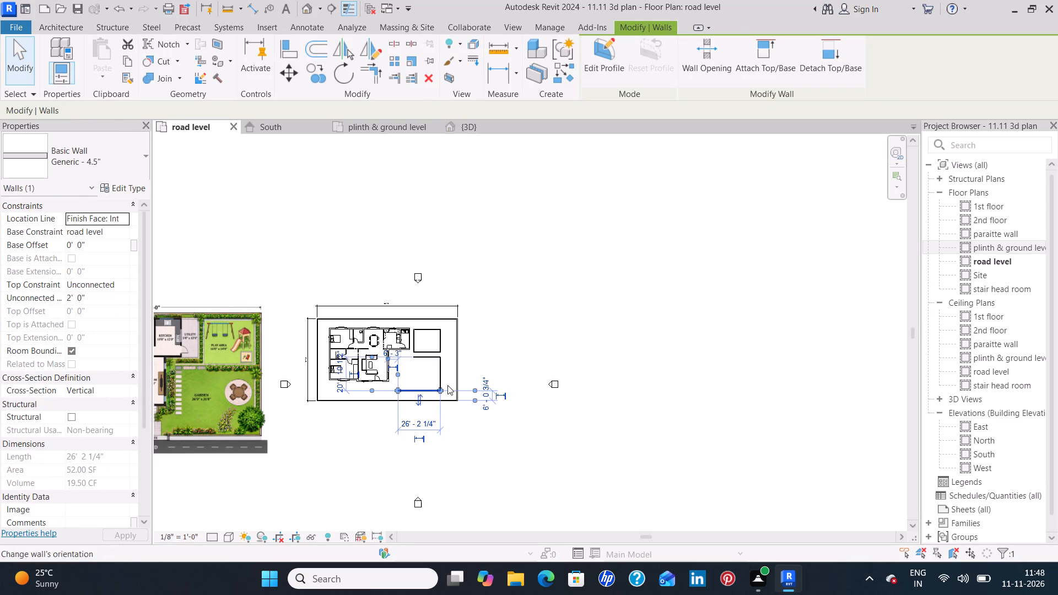
key(Escape)
click(442, 382)
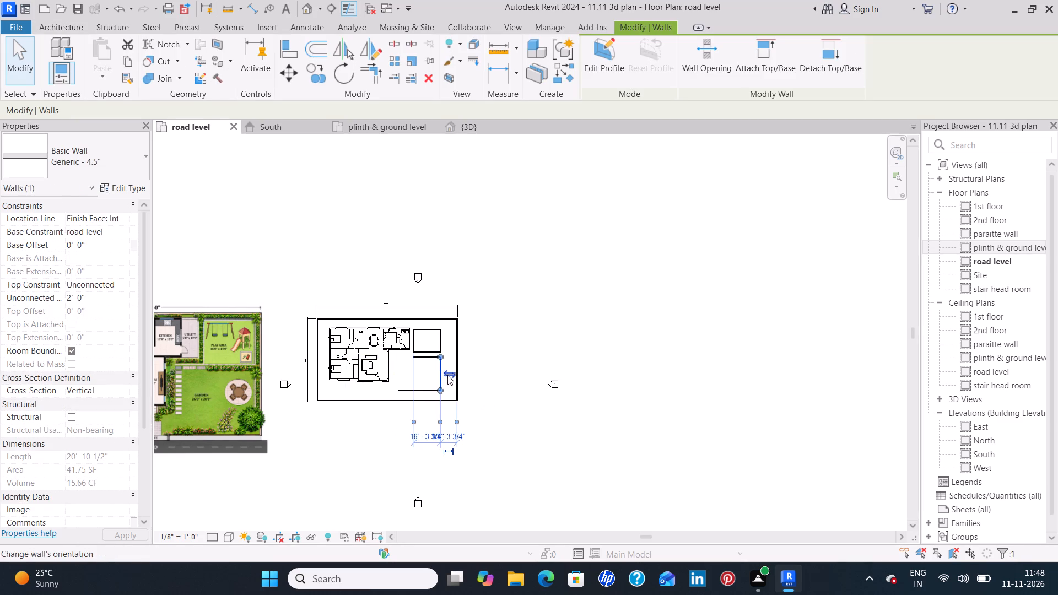
scroll(447, 373, up, 8)
middle_drag(440, 403, 593, 320)
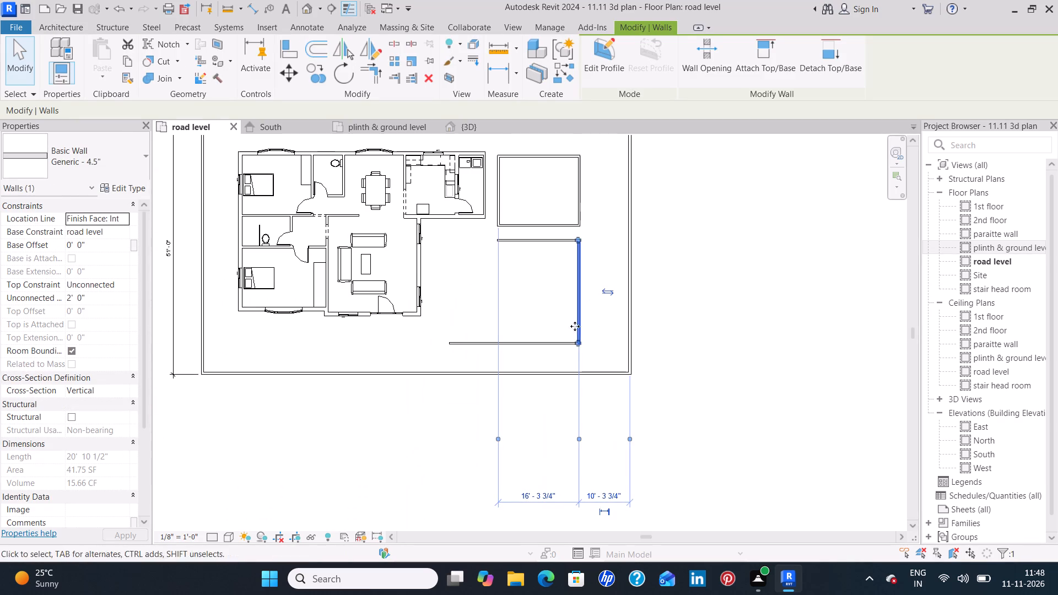
key(Escape)
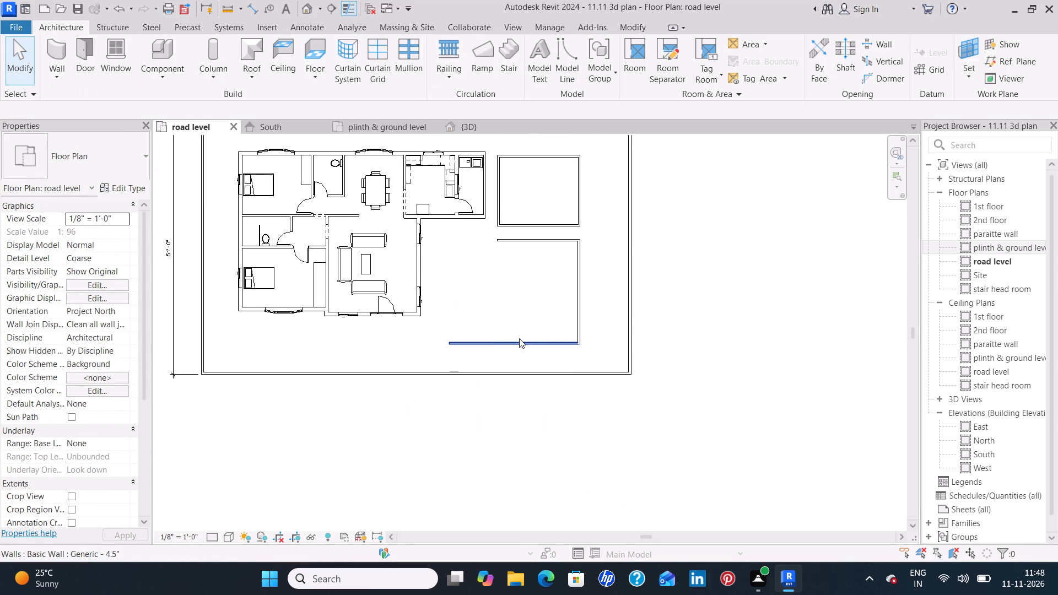
click(519, 338)
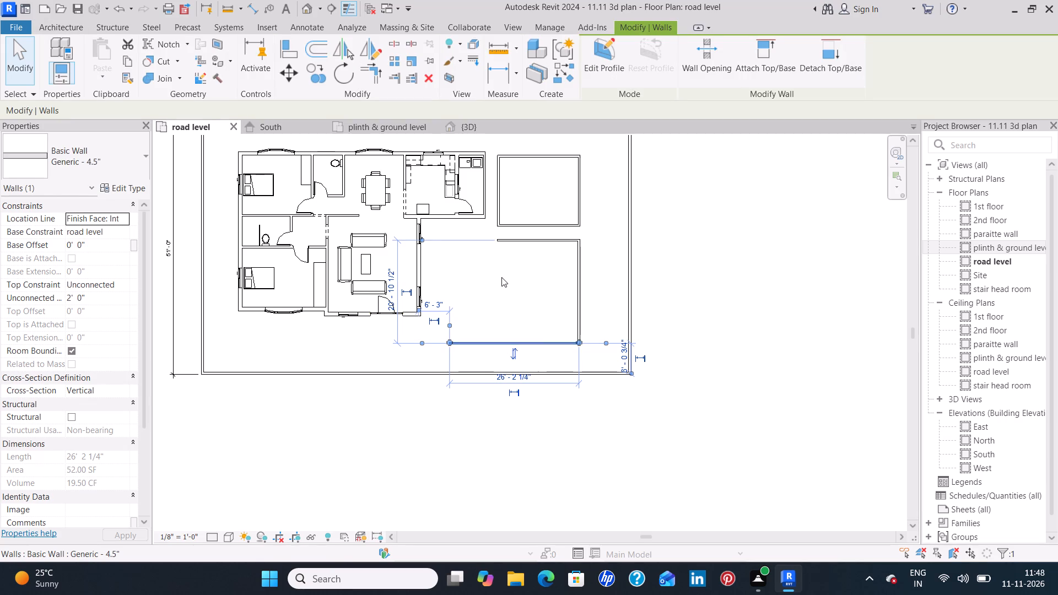
middle_drag(503, 277, 553, 283)
scroll(551, 284, up, 6)
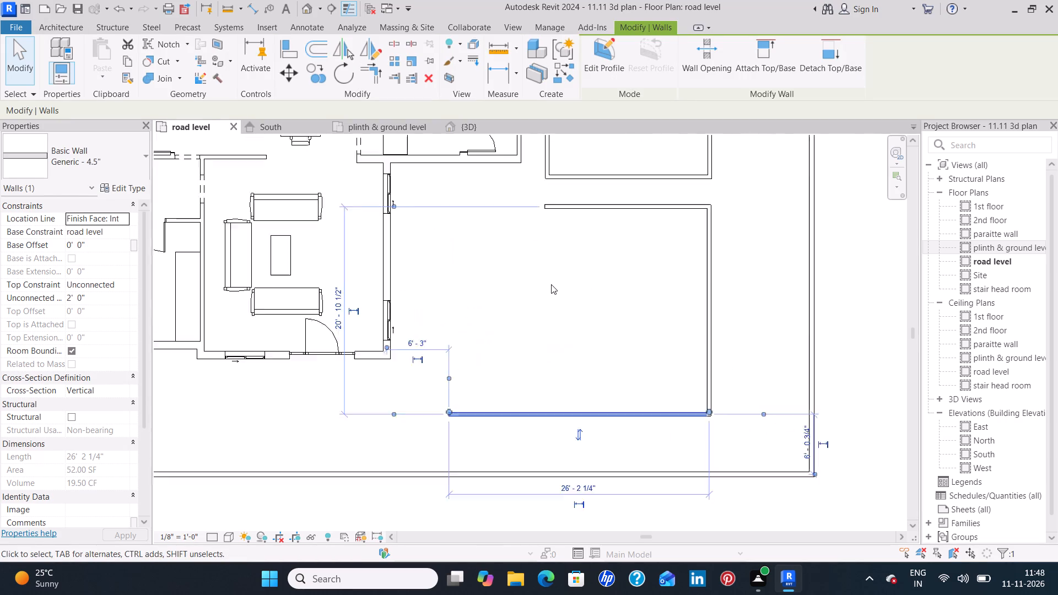
scroll(551, 284, up, 1)
key(Escape)
scroll(554, 284, down, 6)
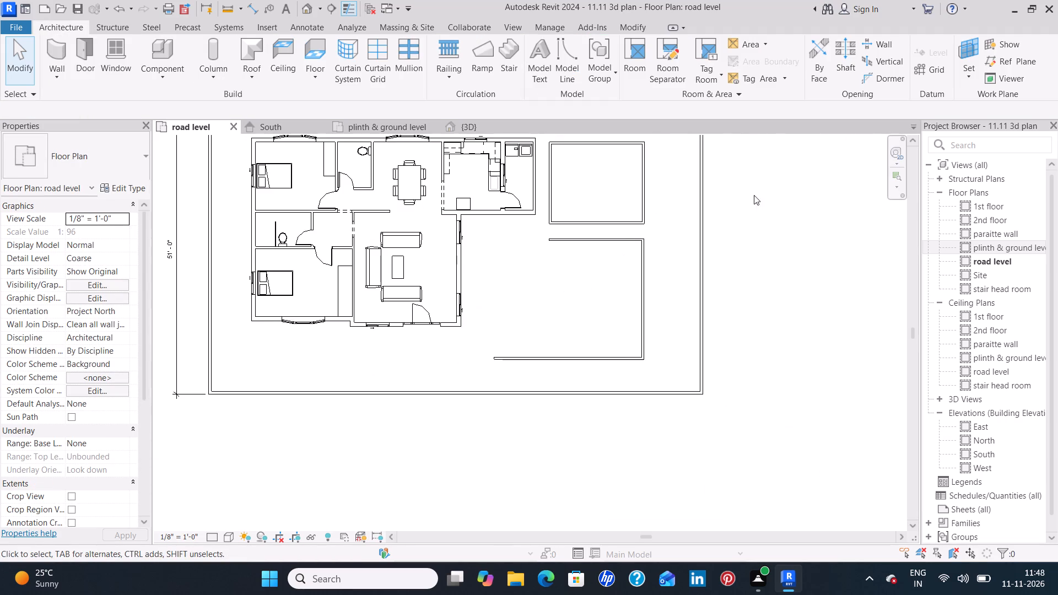
Add linear dimensions for the play area's interior depth along its east side and interior width along its north side.
middle_drag(685, 213, 682, 269)
scroll(648, 247, up, 8)
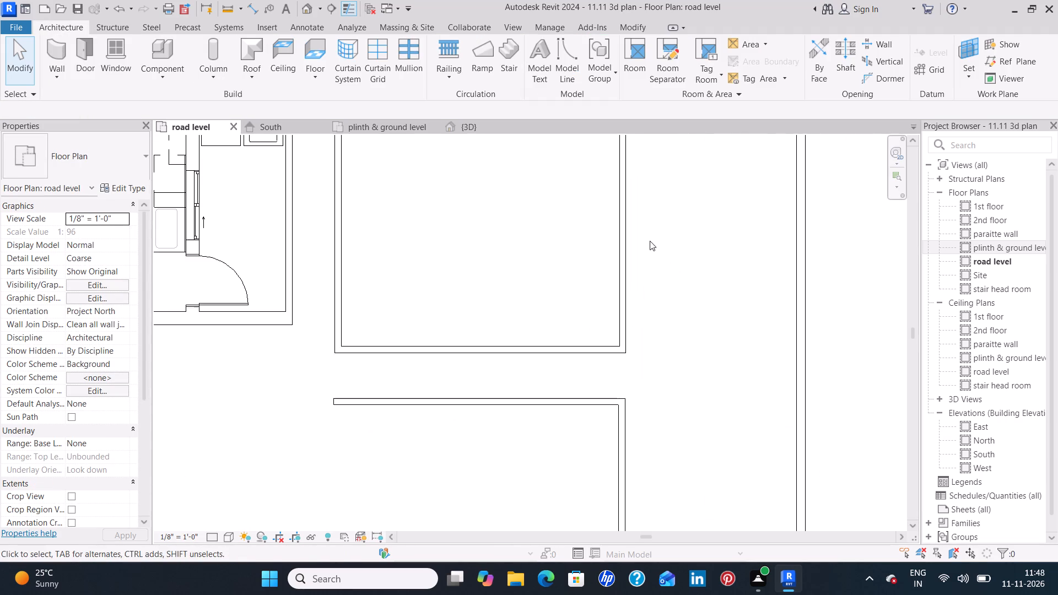
middle_drag(655, 237, 670, 332)
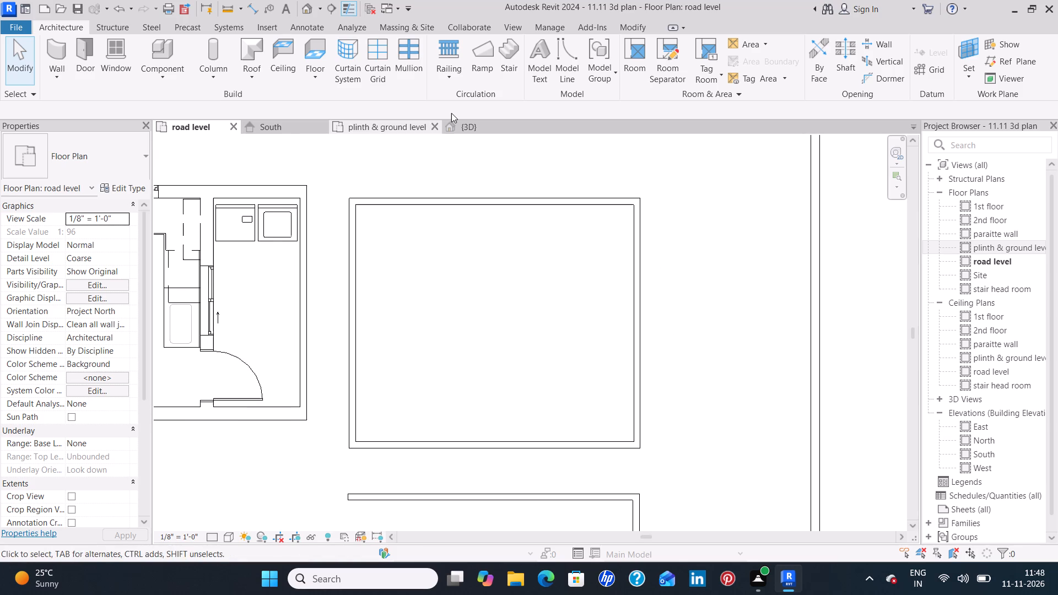
click(249, 3)
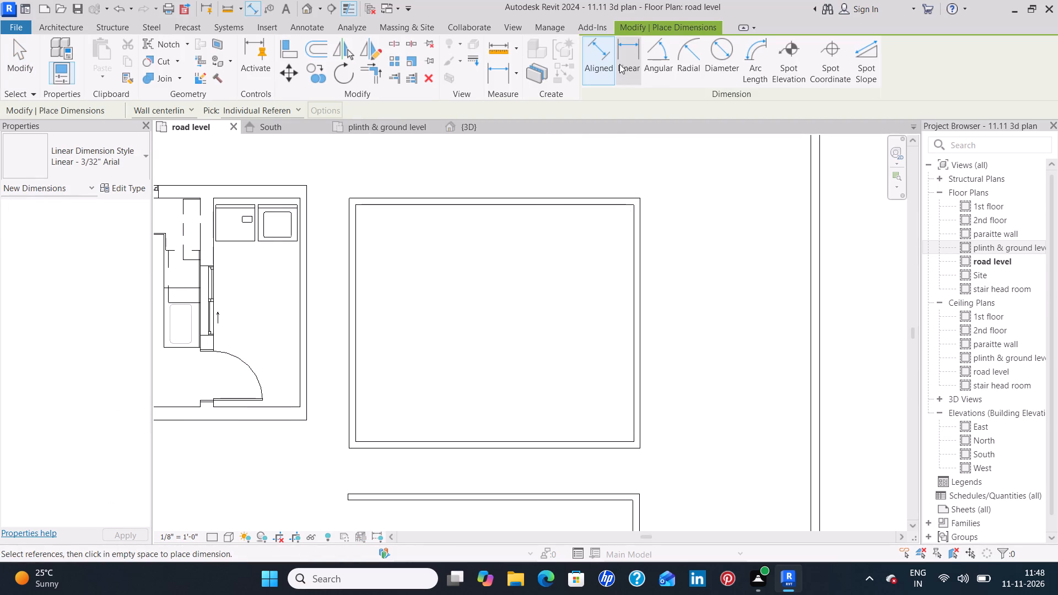
click(619, 64)
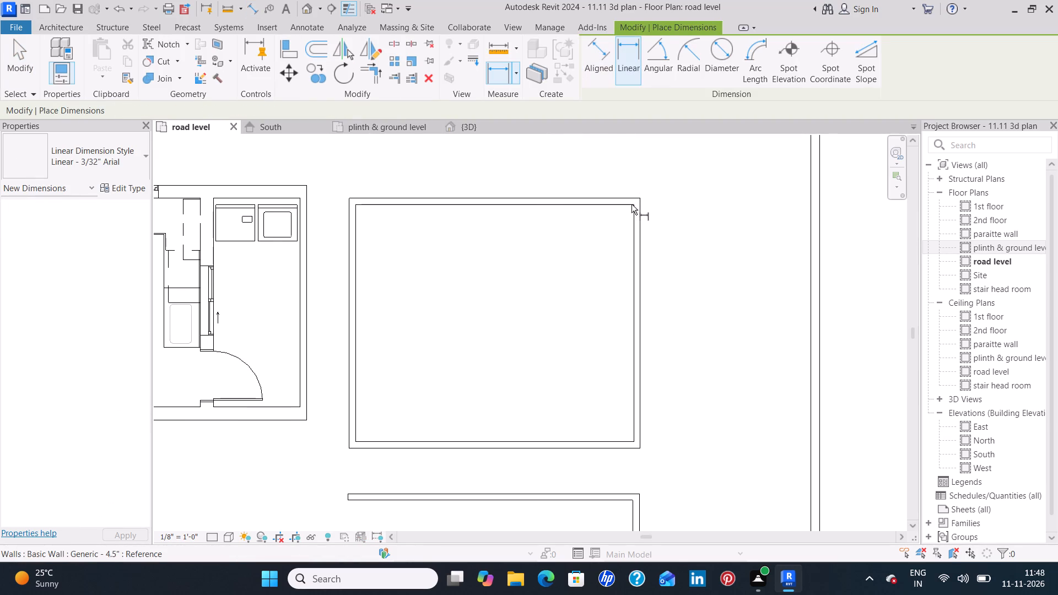
click(634, 204)
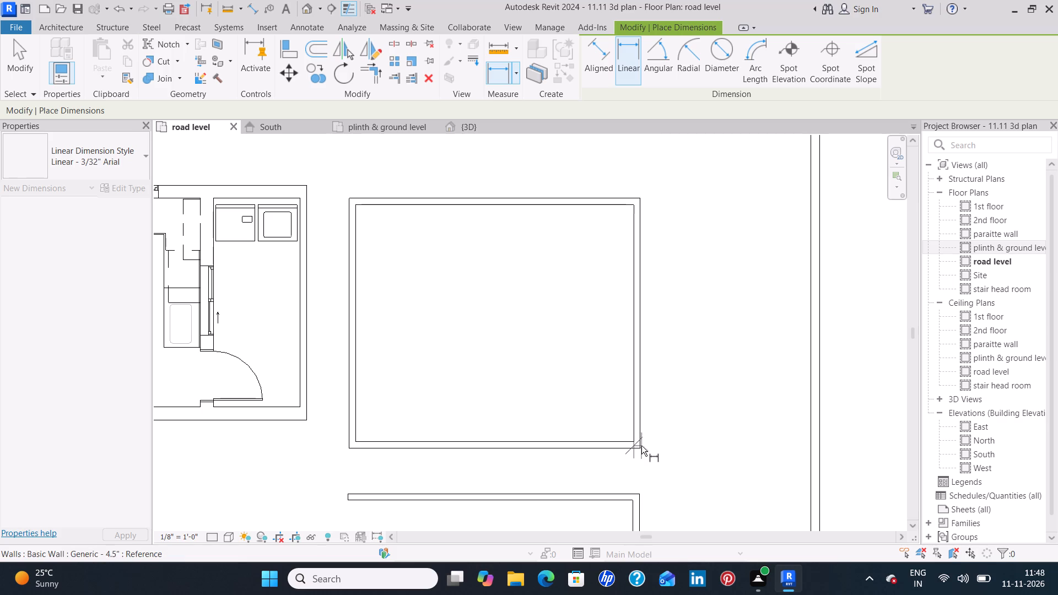
click(634, 442)
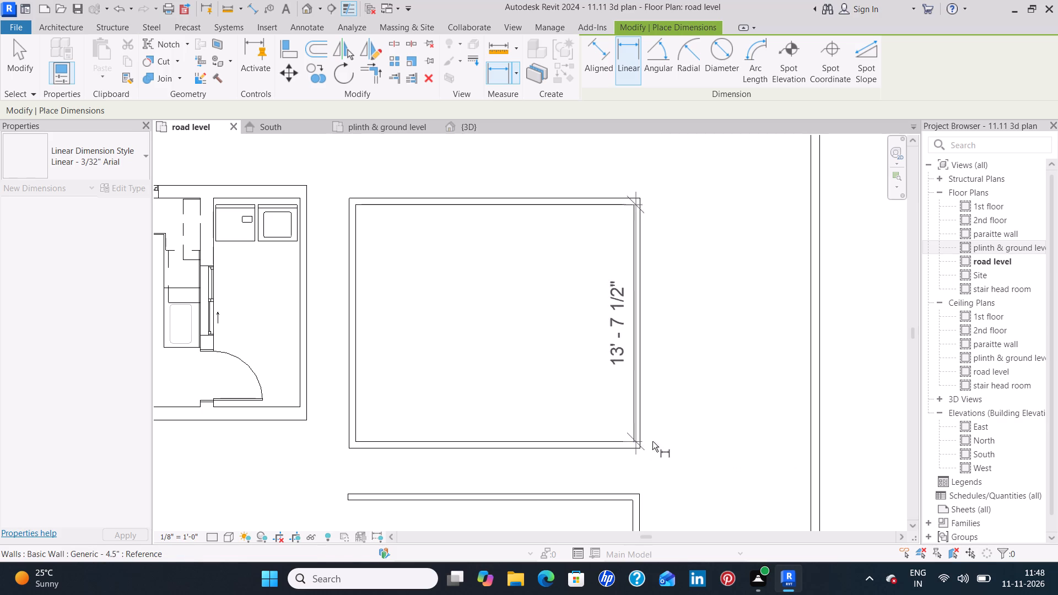
click(684, 440)
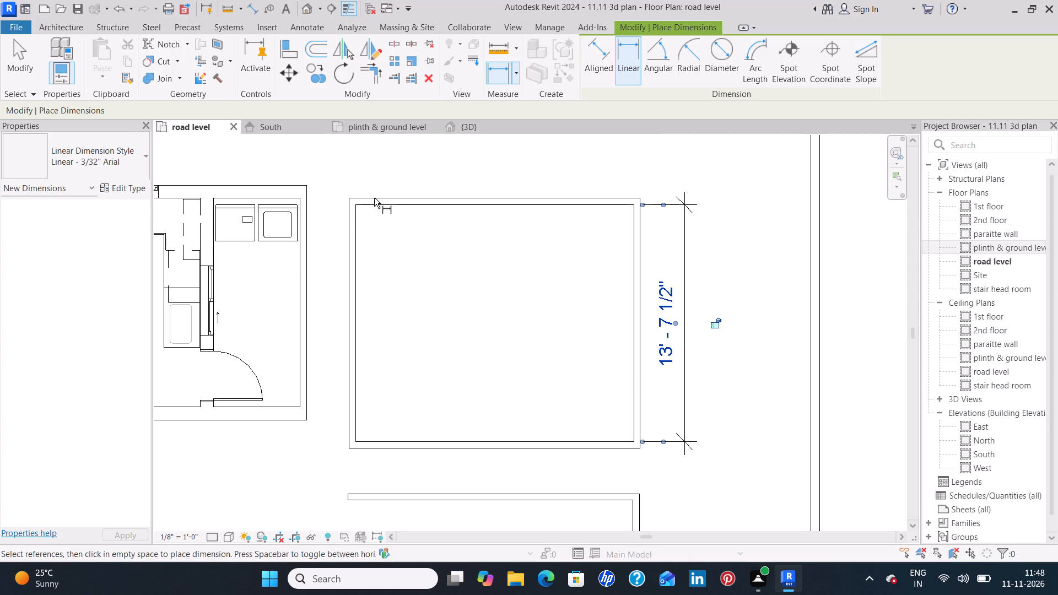
click(358, 205)
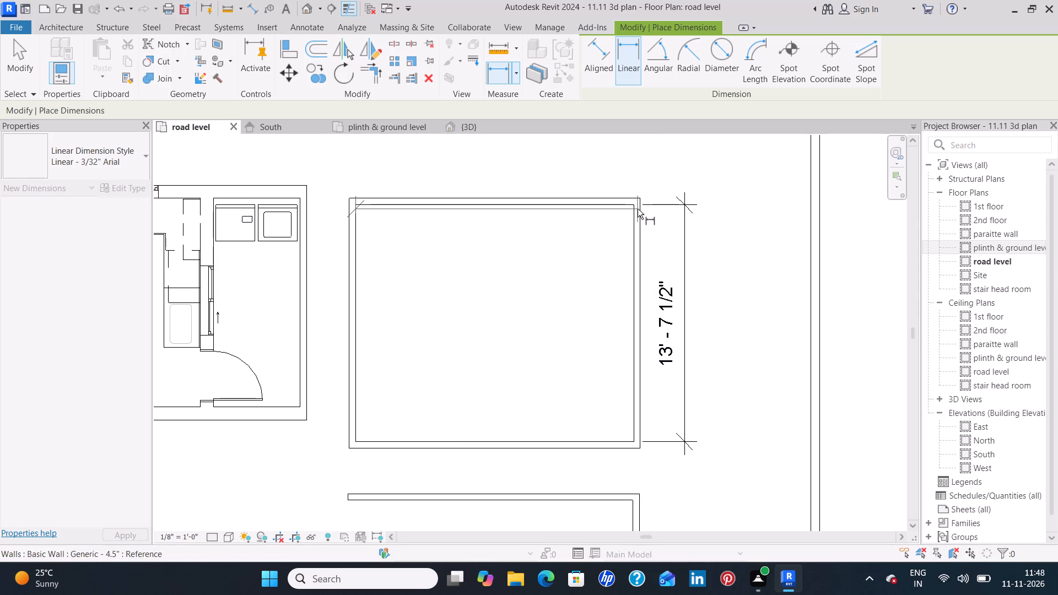
click(633, 204)
click(631, 161)
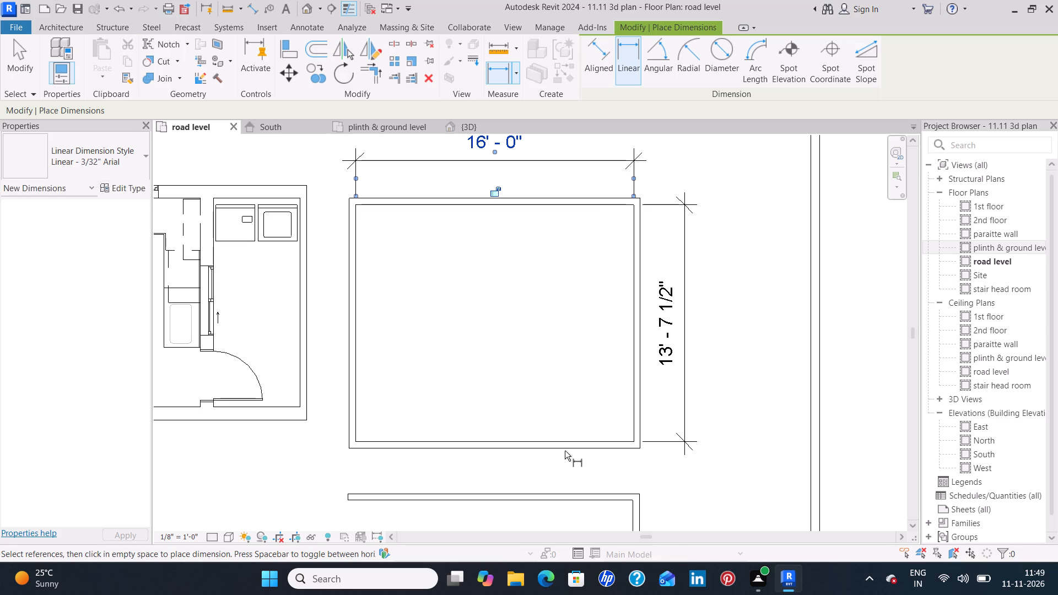
Add a linear dimension for the garden's interior depth between its north and south walls, placed east of the enclosure.
middle_drag(555, 443, 538, 245)
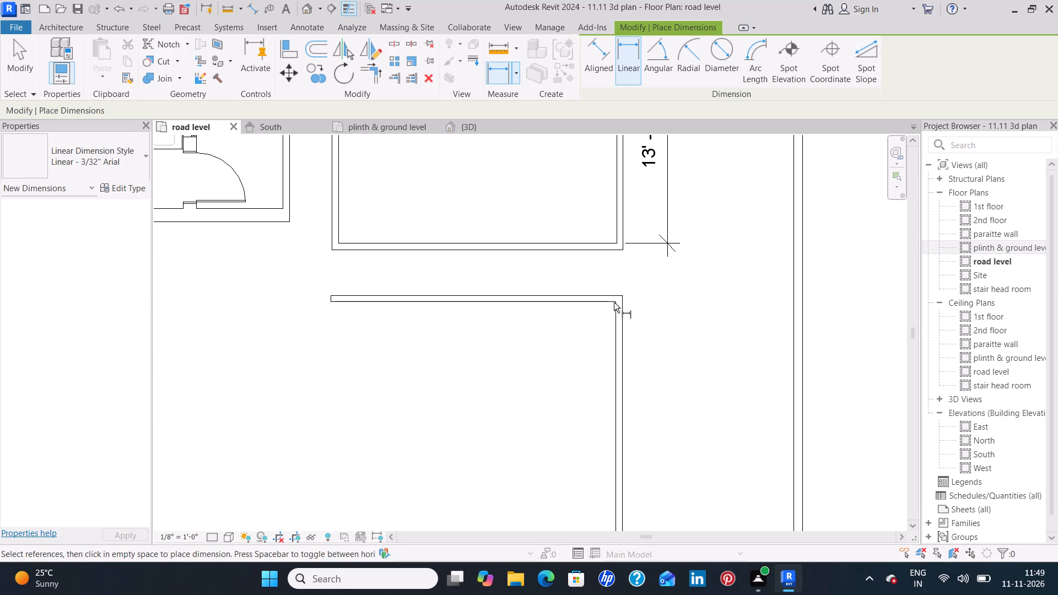
click(616, 302)
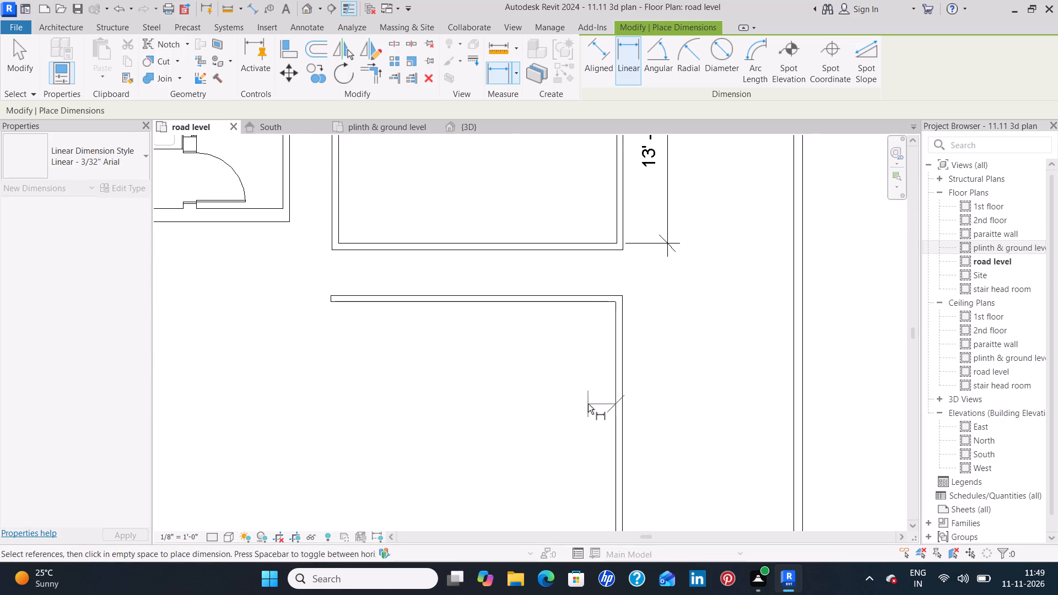
middle_drag(587, 399, 589, 191)
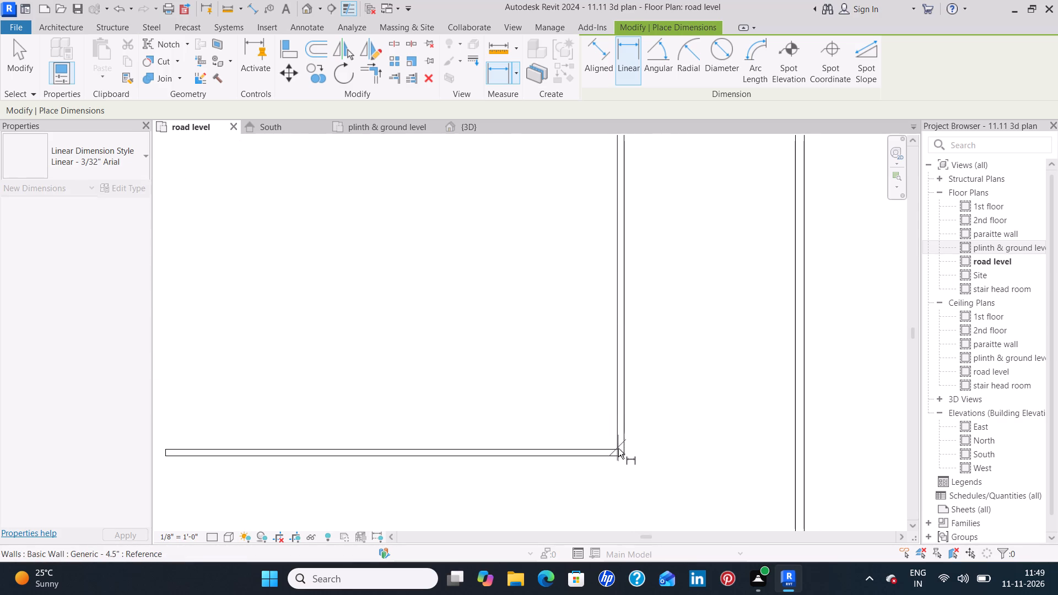
click(618, 449)
click(678, 445)
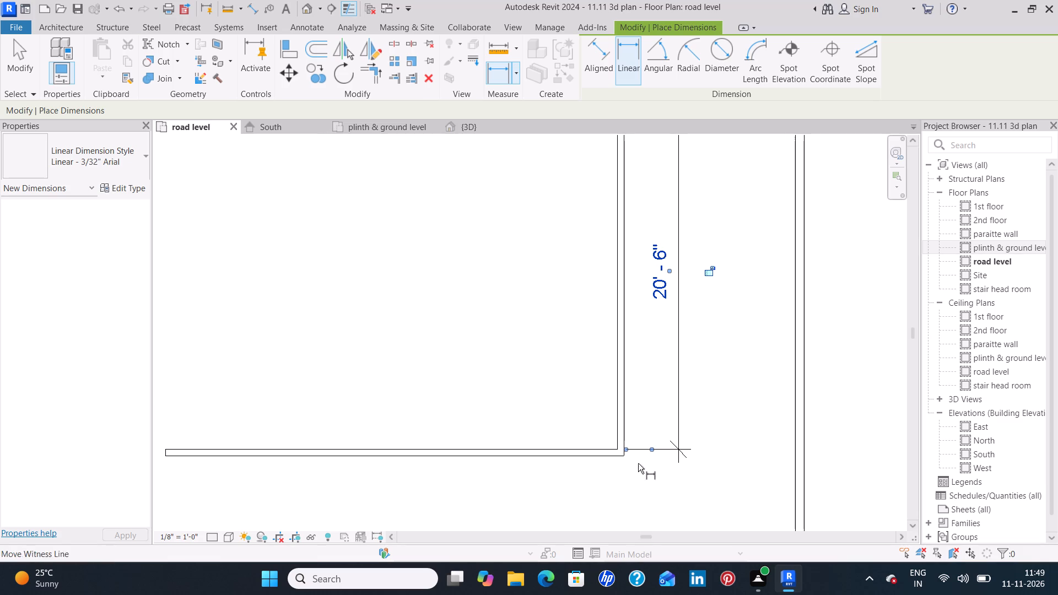
Add a linear dimension for the garden's interior width along its south wall, placed south of the wall.
click(617, 450)
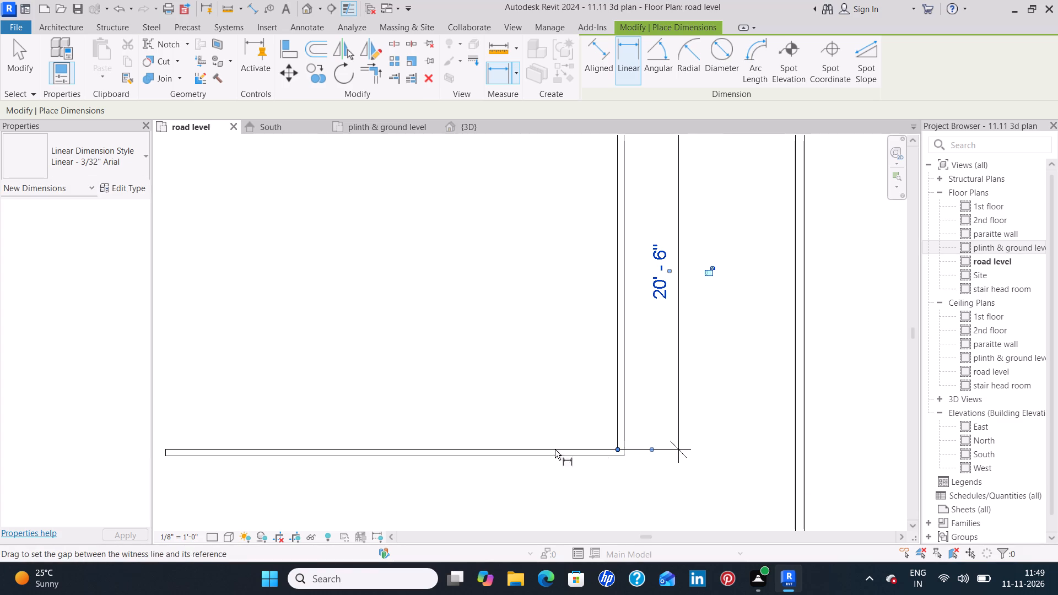
click(165, 451)
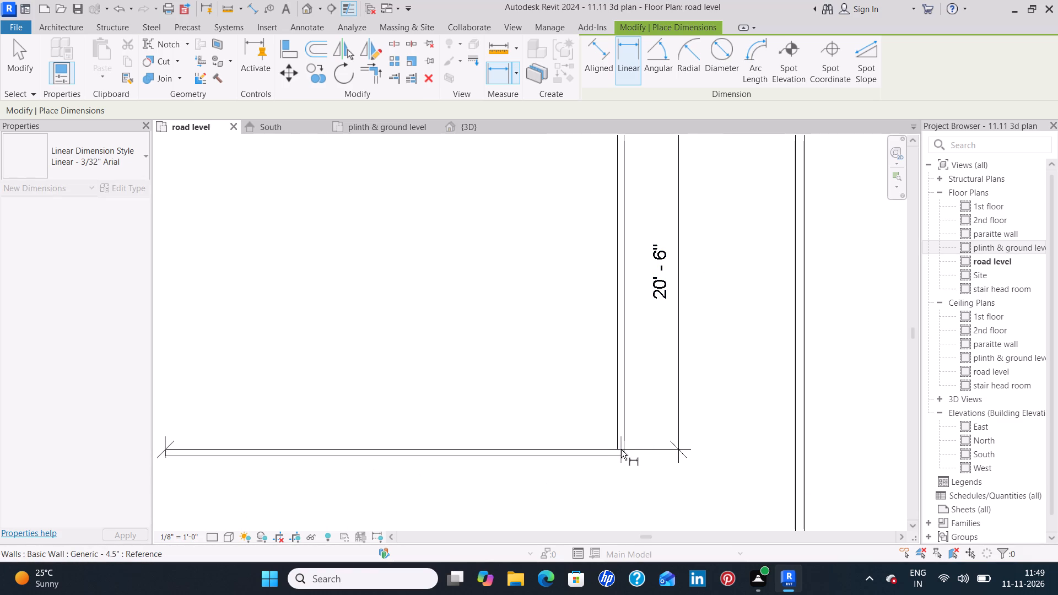
click(617, 450)
click(622, 486)
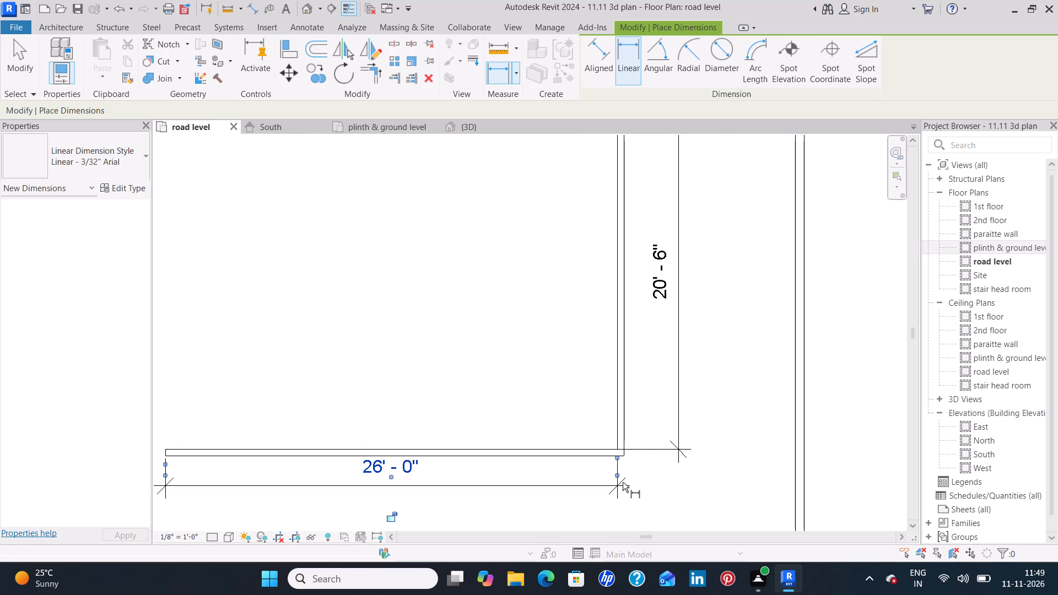
key(Escape)
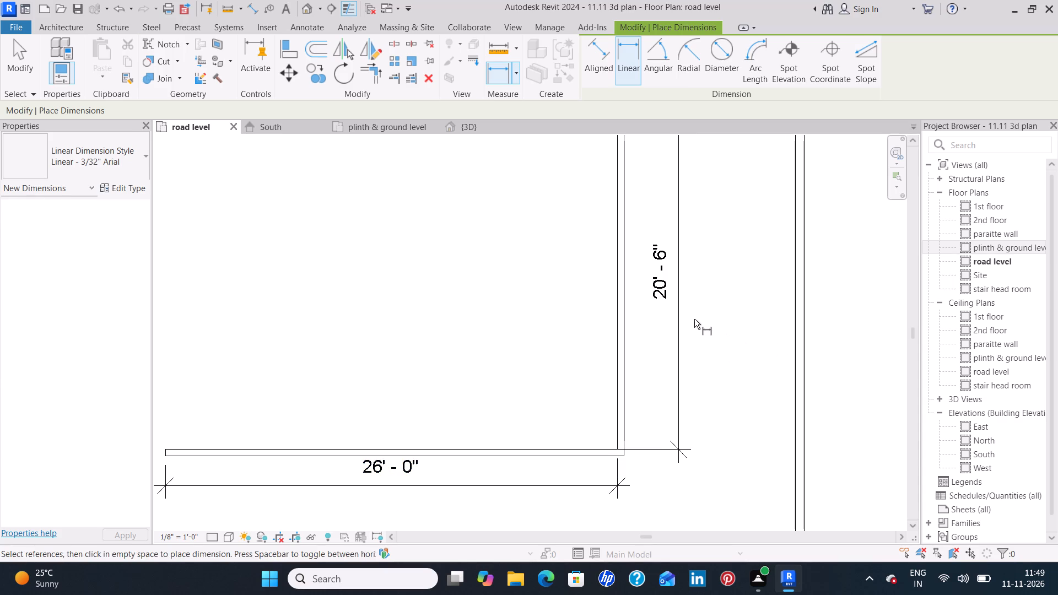
key(Escape)
Move the play area's south wall by setting the interior depth dimension to 14'.
scroll(516, 380, down, 4)
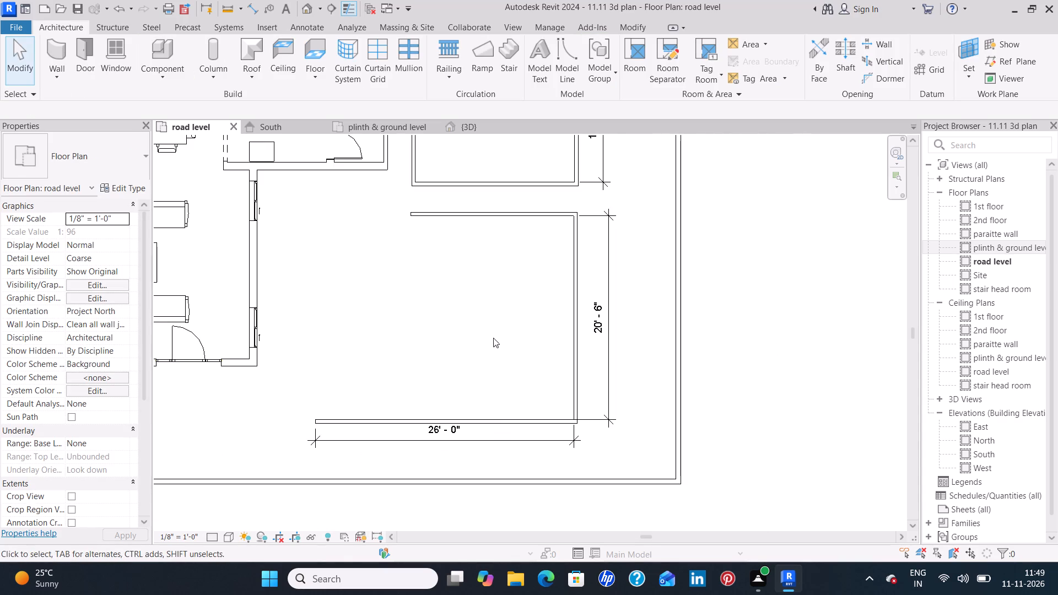
middle_drag(501, 419, 502, 428)
middle_drag(468, 387, 471, 451)
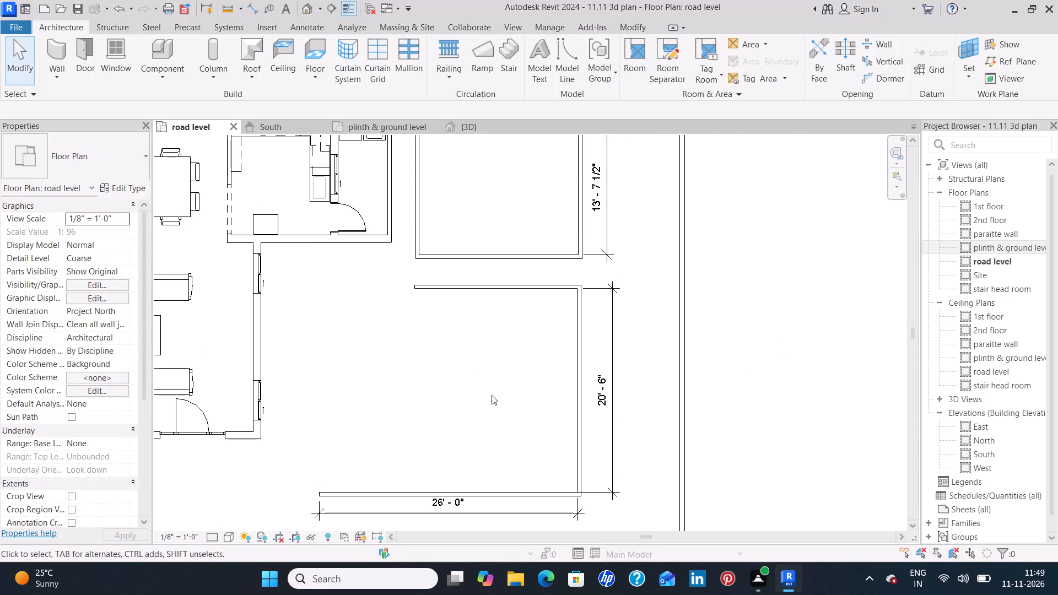
middle_drag(471, 369, 470, 408)
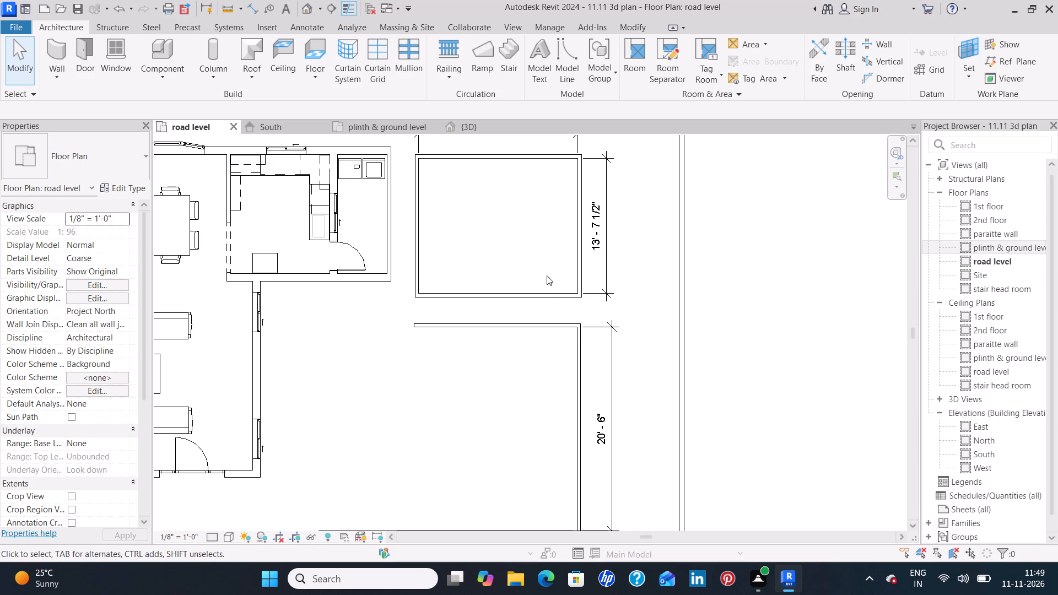
middle_drag(538, 230, 503, 299)
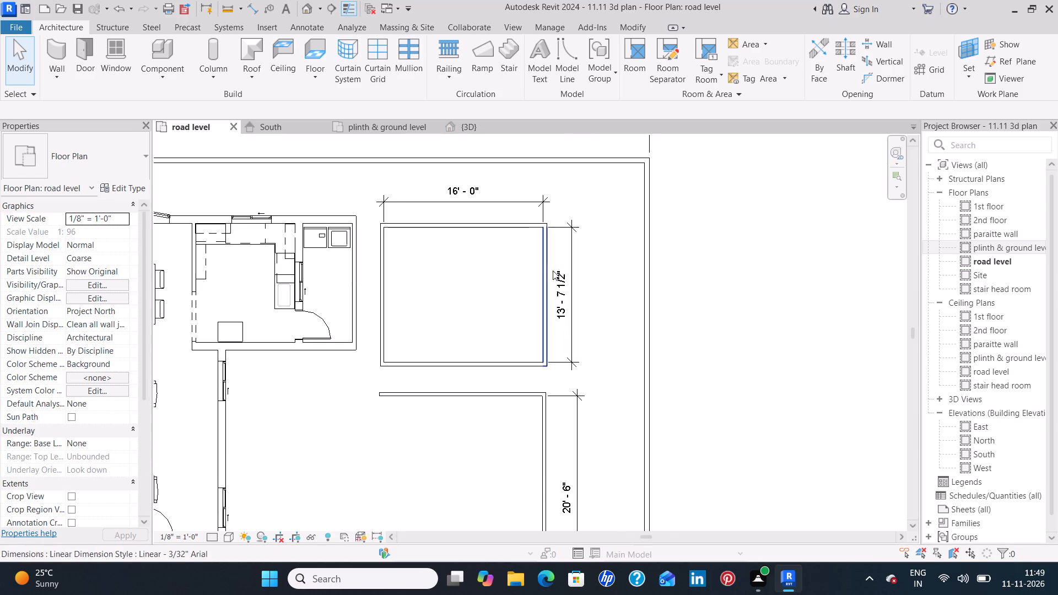
click(458, 360)
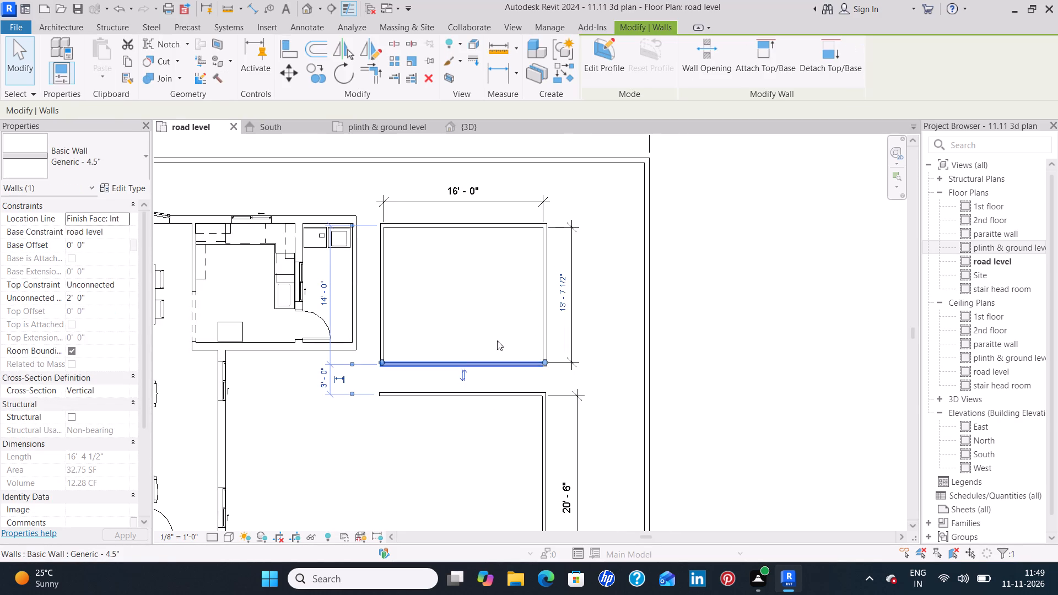
click(563, 310)
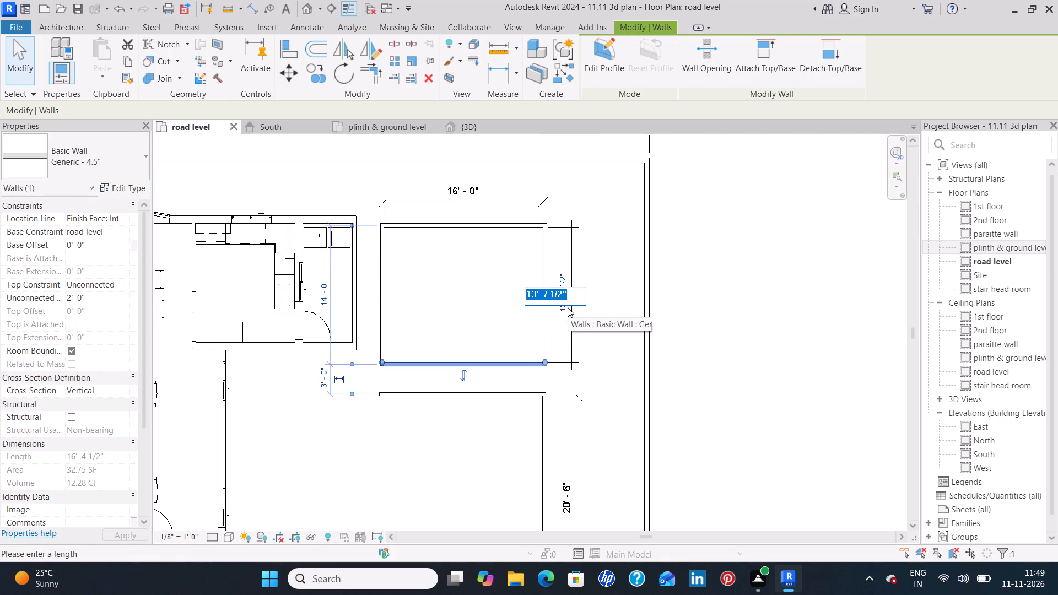
key(BackSpace)
text(14')
key(Return)
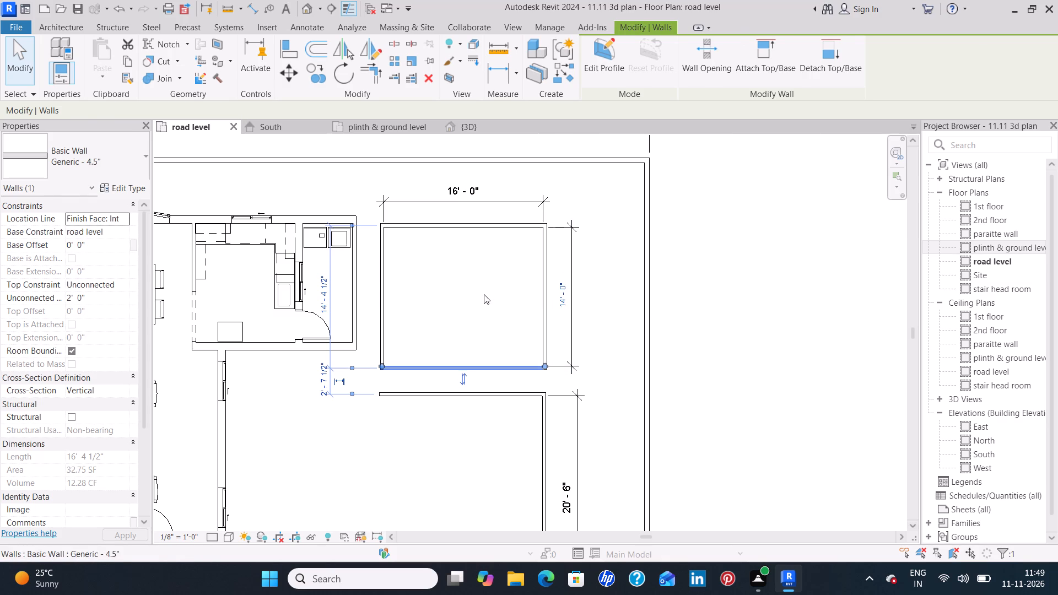
click(484, 294)
Delete the garden's north wall, just south of the play area.
click(485, 394)
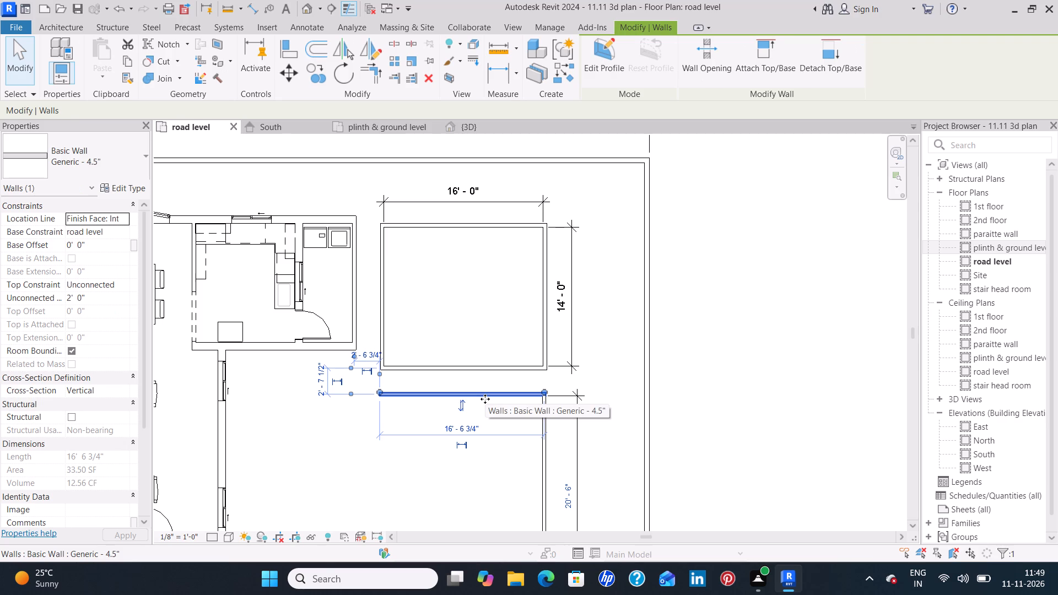
key(BackSpace)
Add a matching linear dimension from the garden's east wall north end to the south wall's inner face, placed east of the wall.
middle_drag(484, 433, 511, 262)
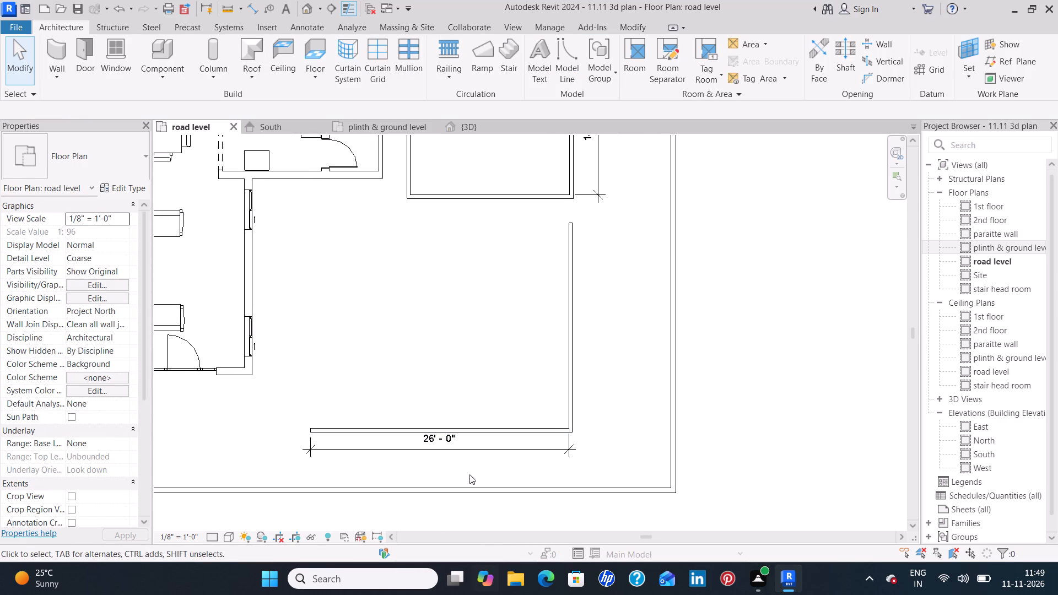
click(457, 445)
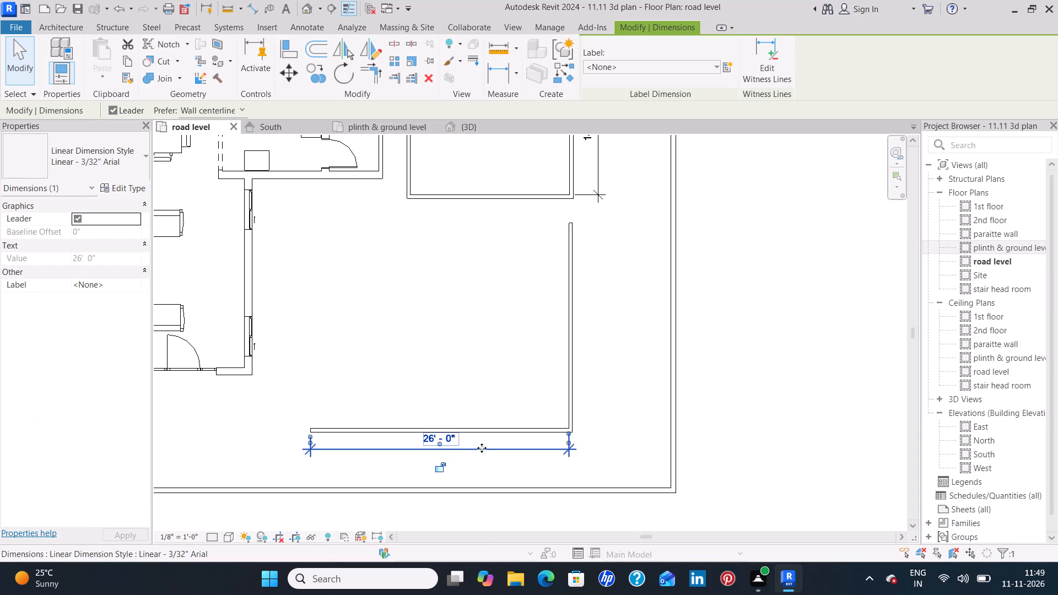
text(cs)
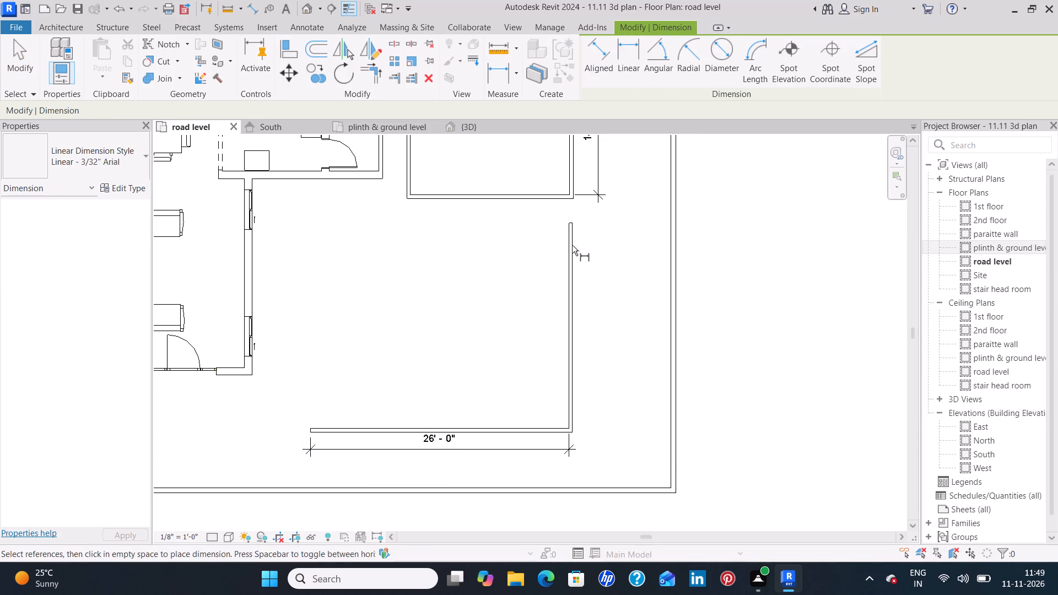
click(570, 224)
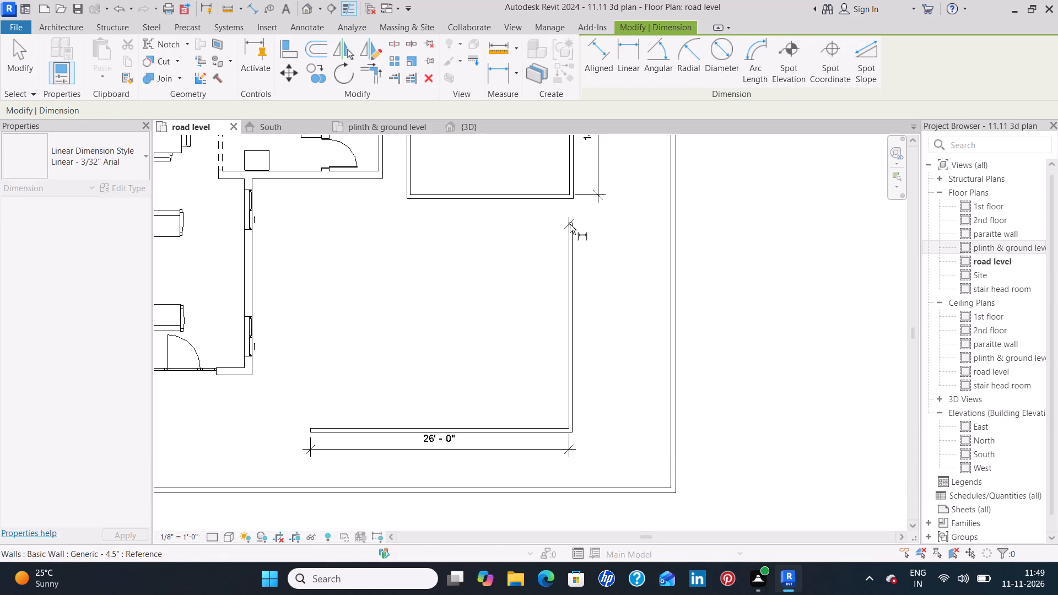
click(569, 427)
click(603, 430)
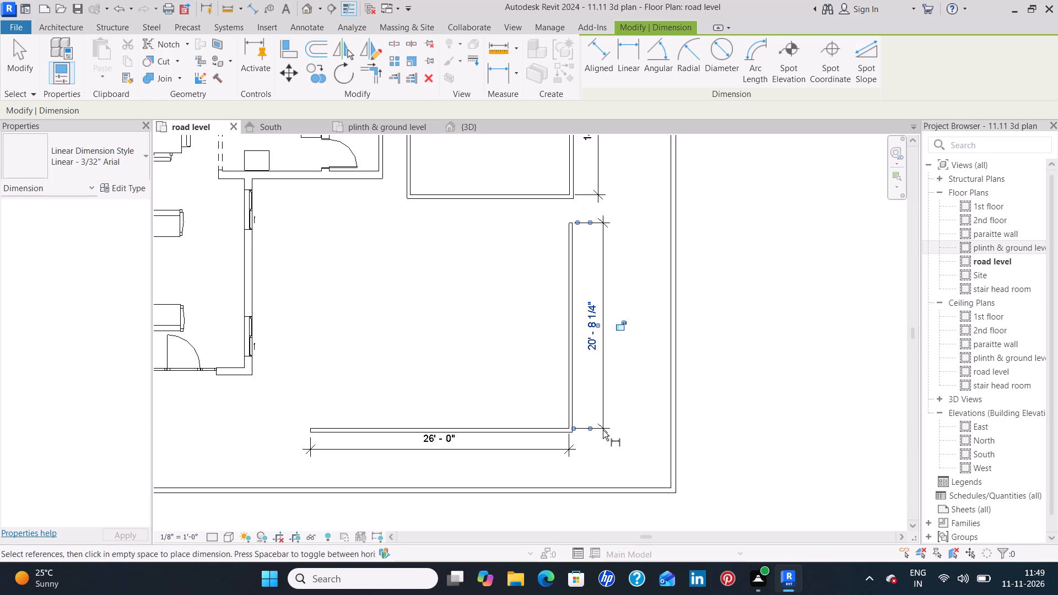
key(Escape)
key(Escape)
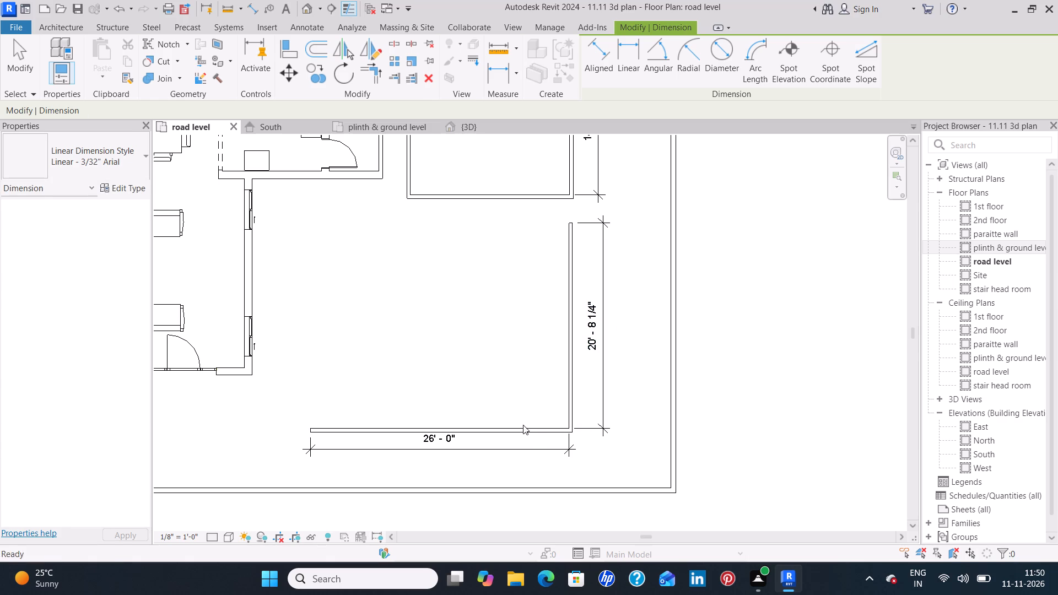
Move the garden's south wall by setting the east side depth dimension to 20'.
click(526, 430)
click(594, 338)
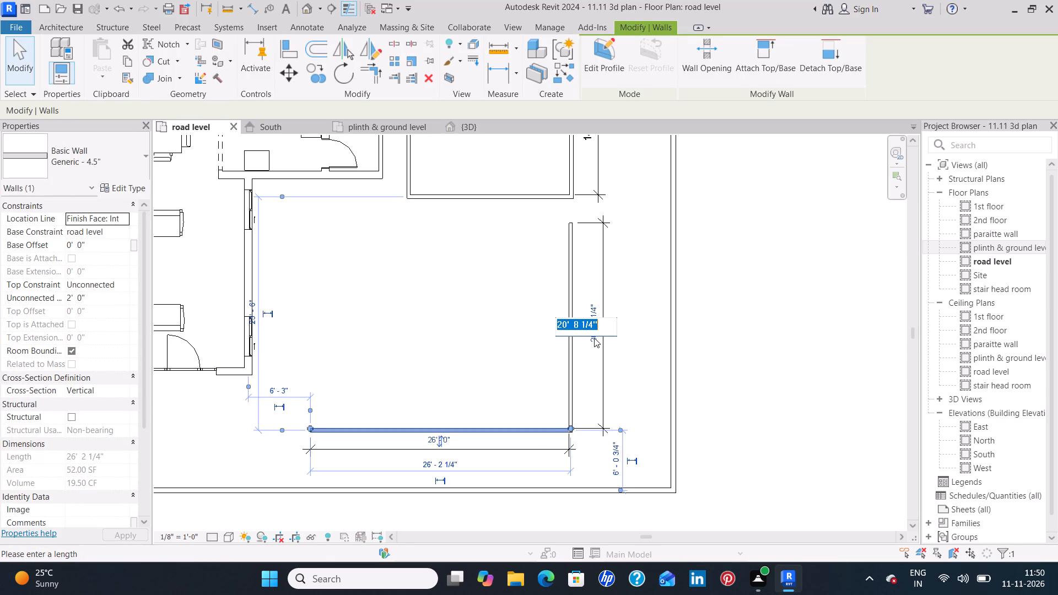
key(BackSpace)
text(20')
key(Return)
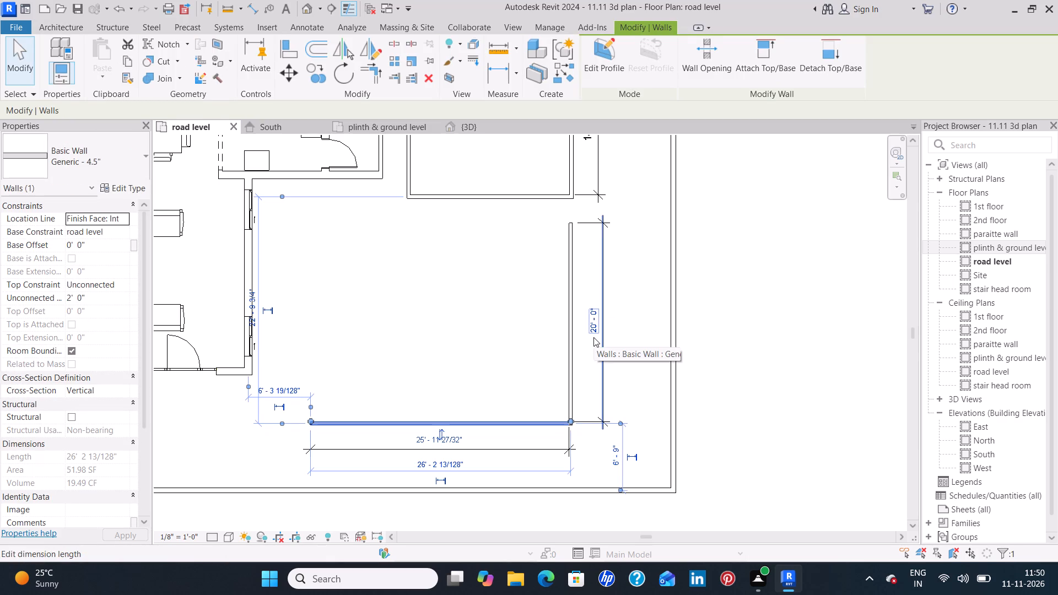
click(522, 369)
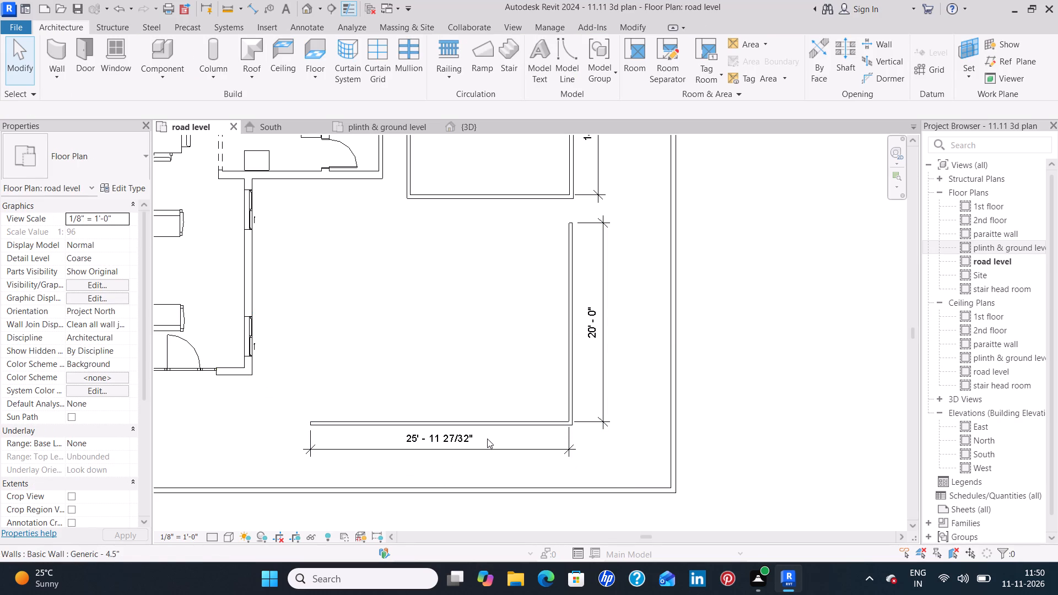
Nudge the garden's south wall west and set its interior width dimension to 26'.
click(315, 423)
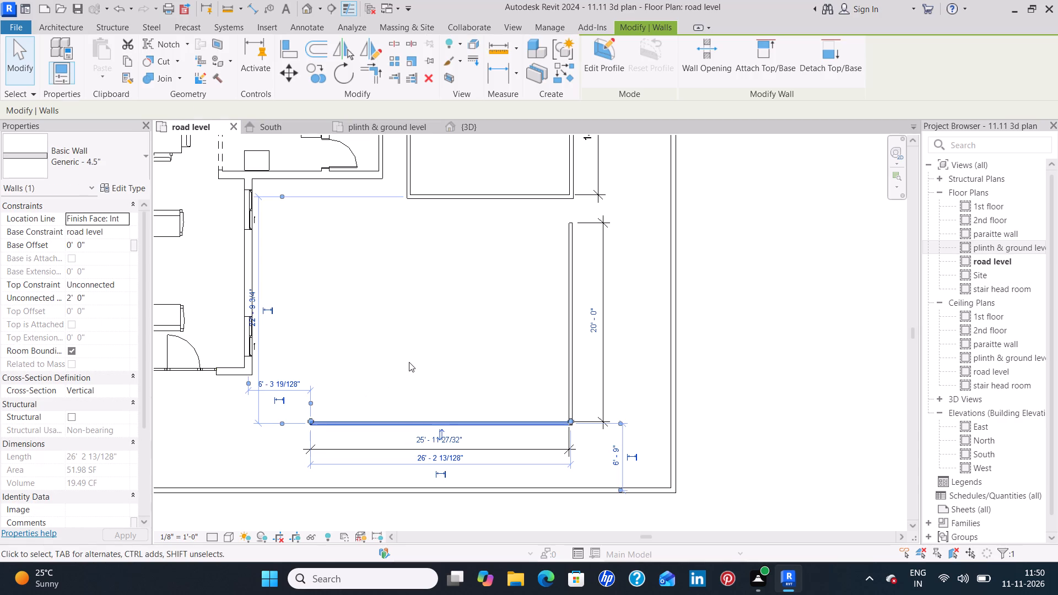
key(Left)
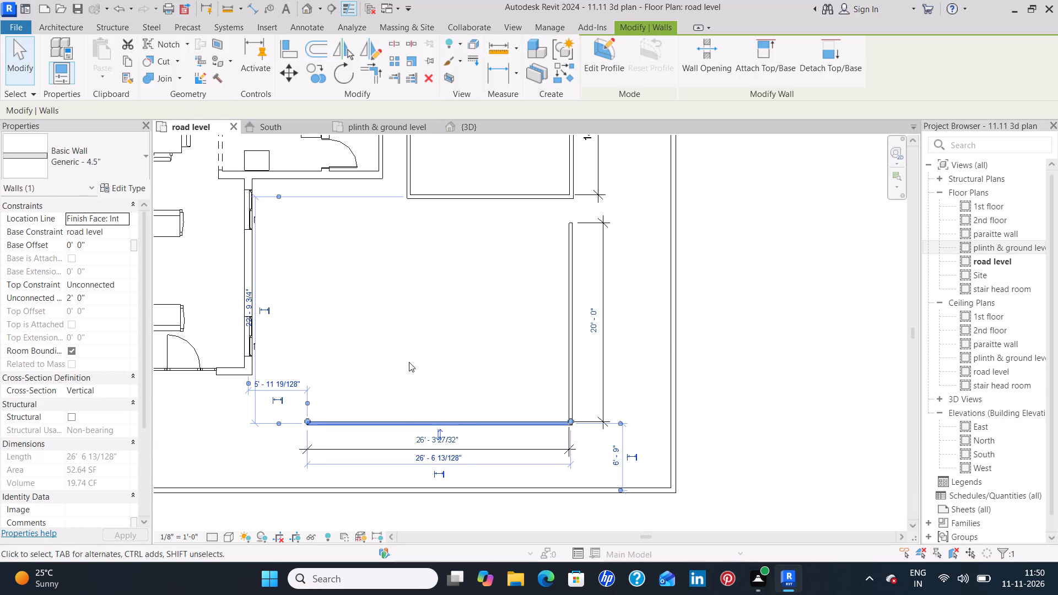
click(460, 441)
key(BackSpace)
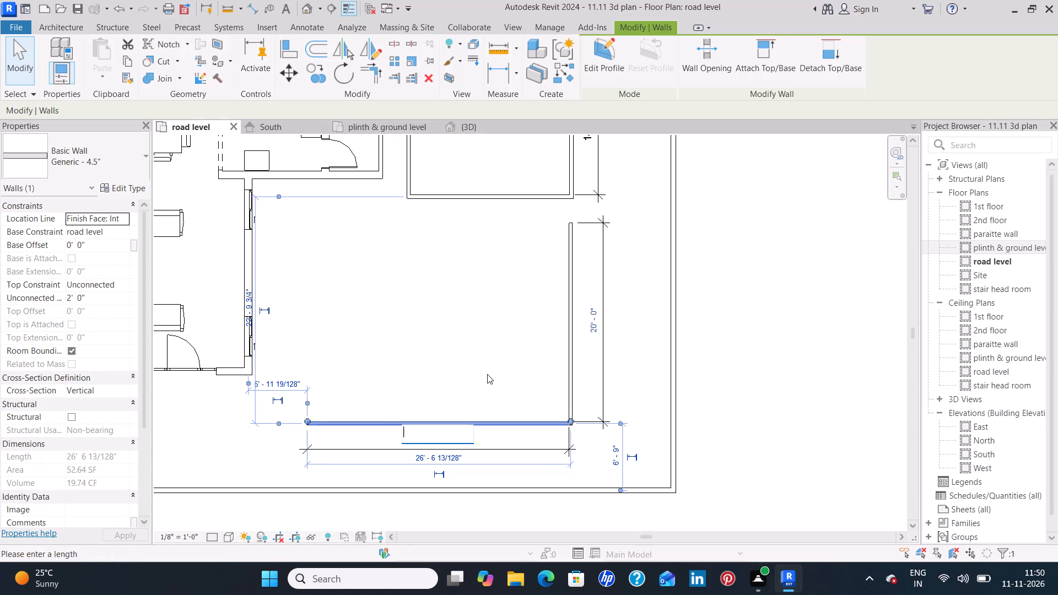
key(2)
key(6)
key(apostrophe)
key(Return)
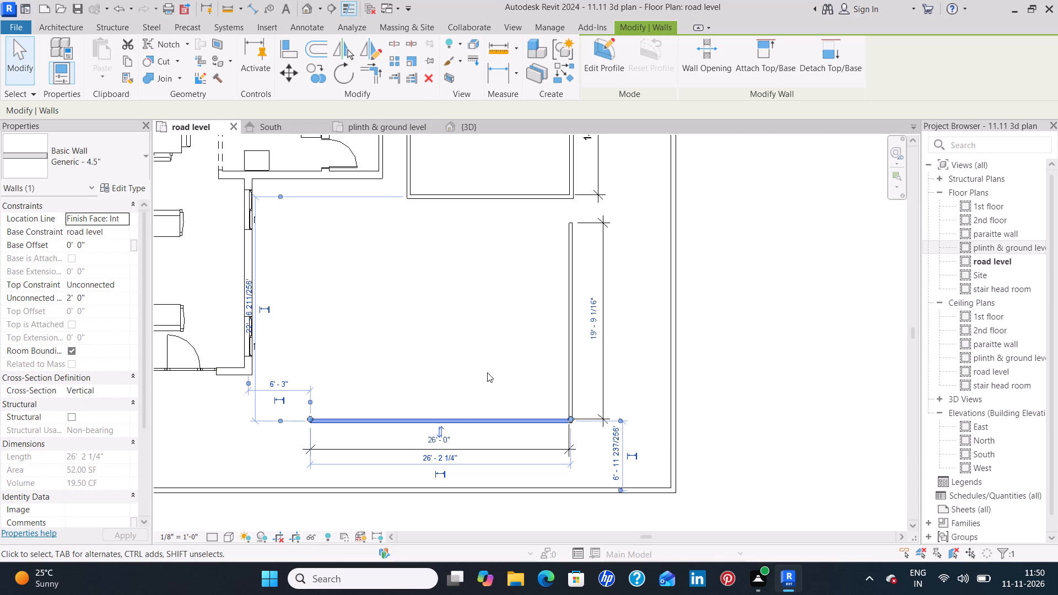
click(487, 372)
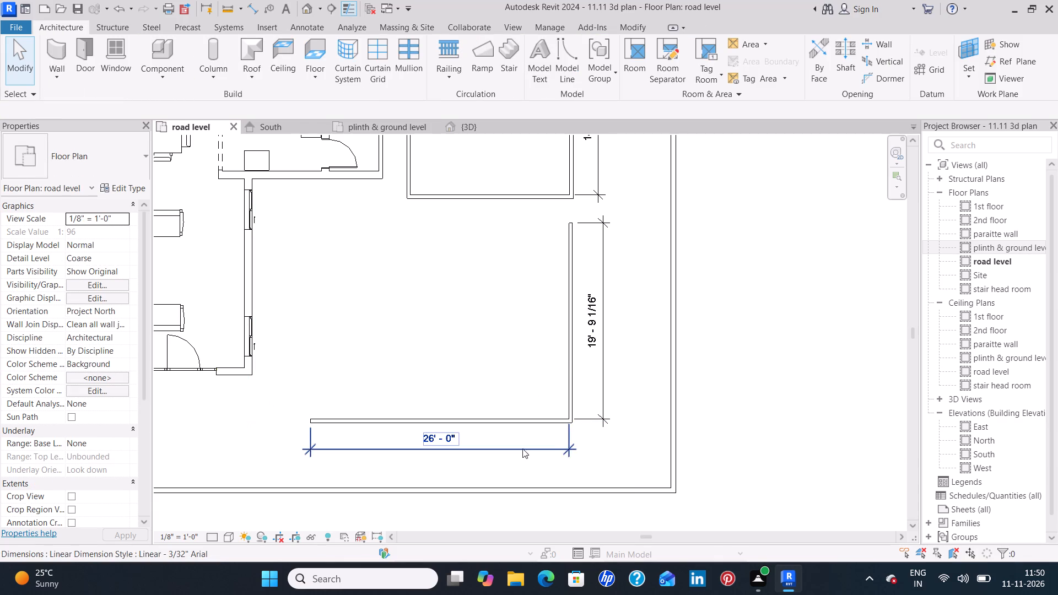
Set the garden's east side depth dimension to 20' again by moving the south wall.
click(533, 424)
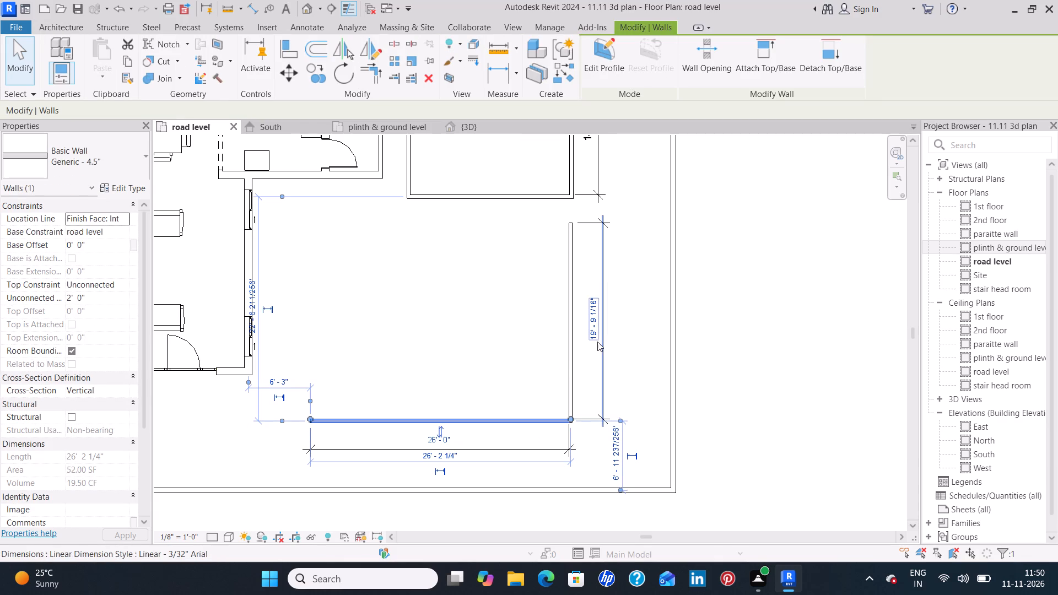
click(597, 339)
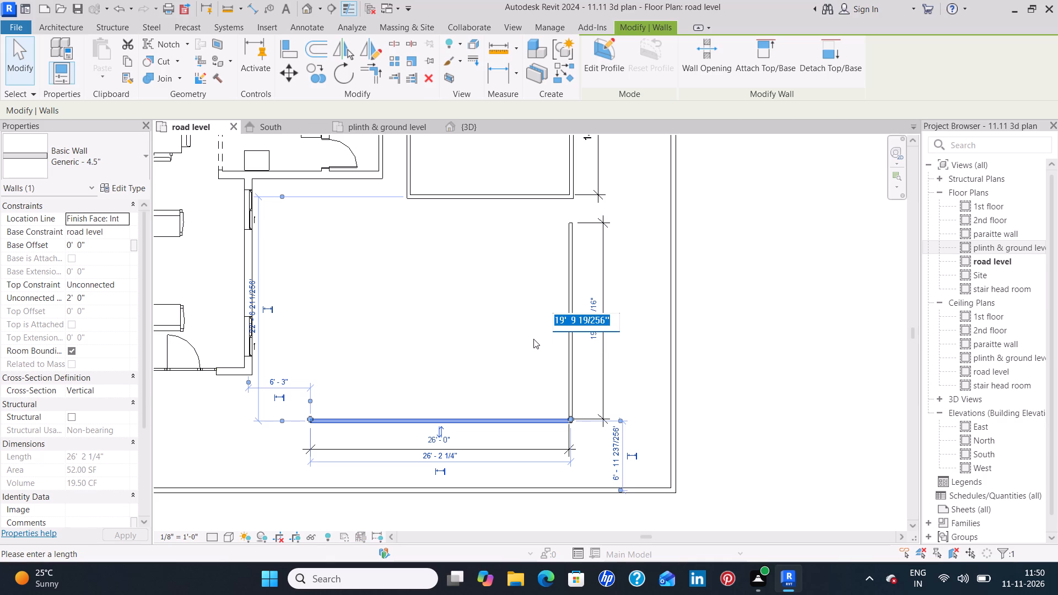
key(BackSpace)
text(20')
key(Return)
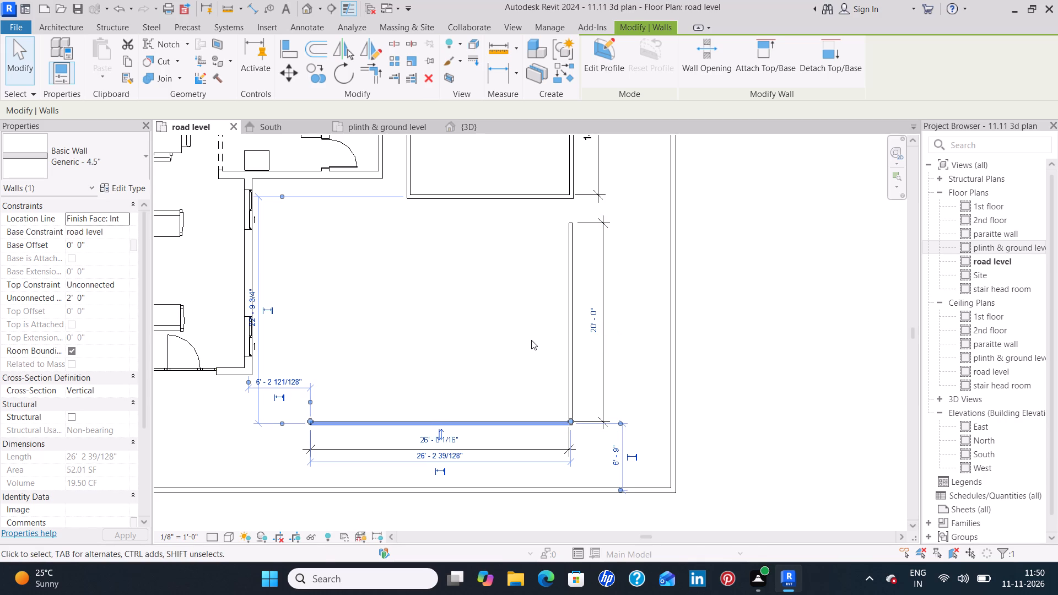
click(531, 340)
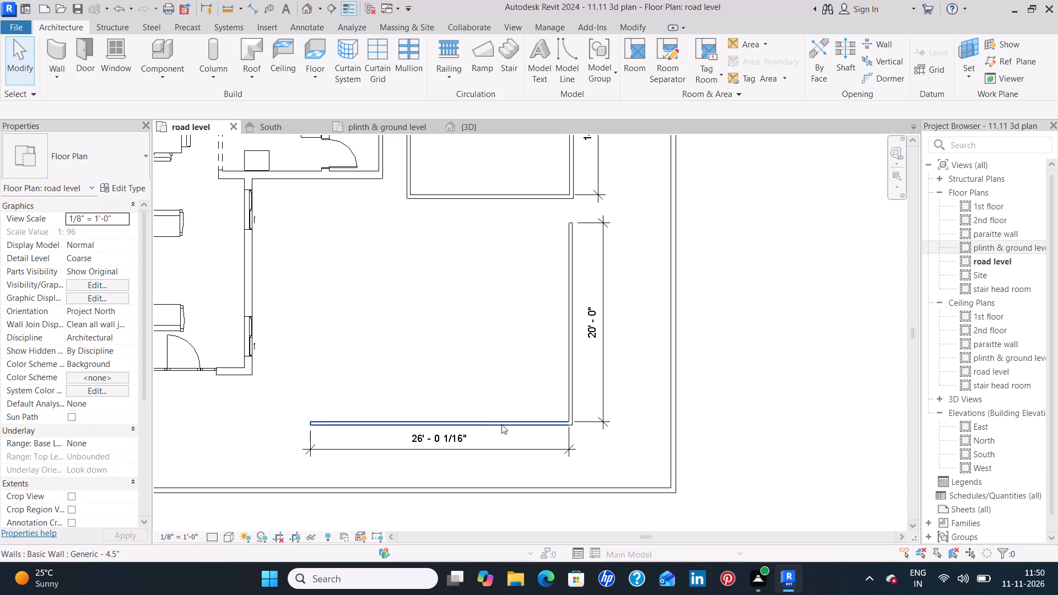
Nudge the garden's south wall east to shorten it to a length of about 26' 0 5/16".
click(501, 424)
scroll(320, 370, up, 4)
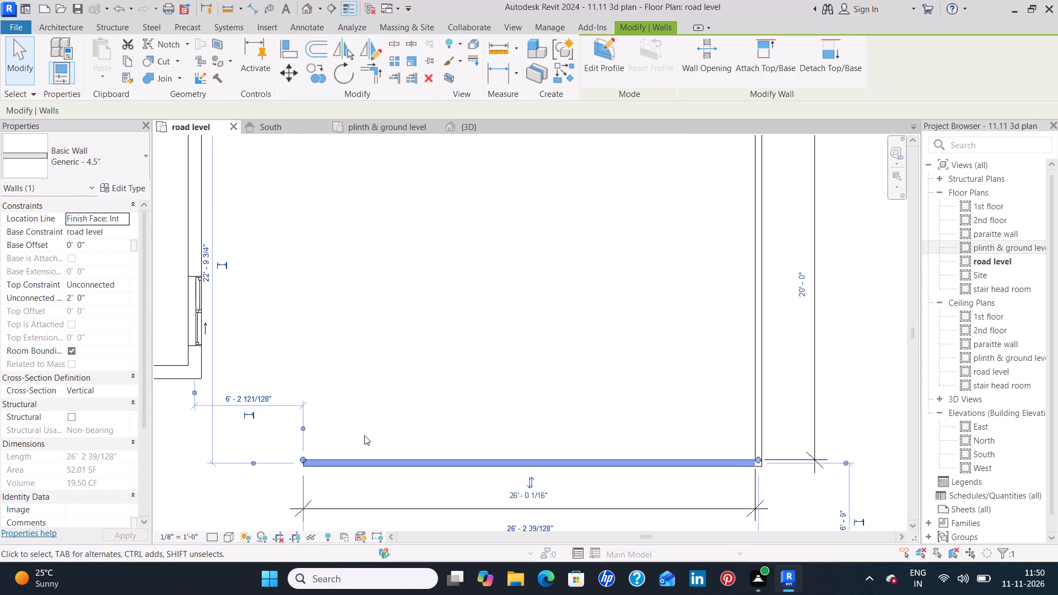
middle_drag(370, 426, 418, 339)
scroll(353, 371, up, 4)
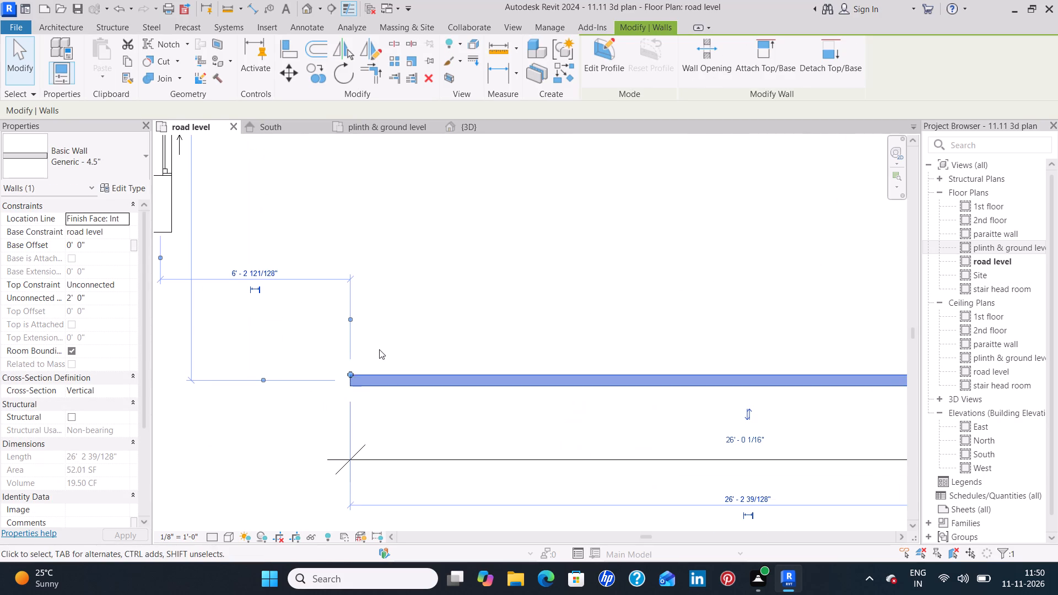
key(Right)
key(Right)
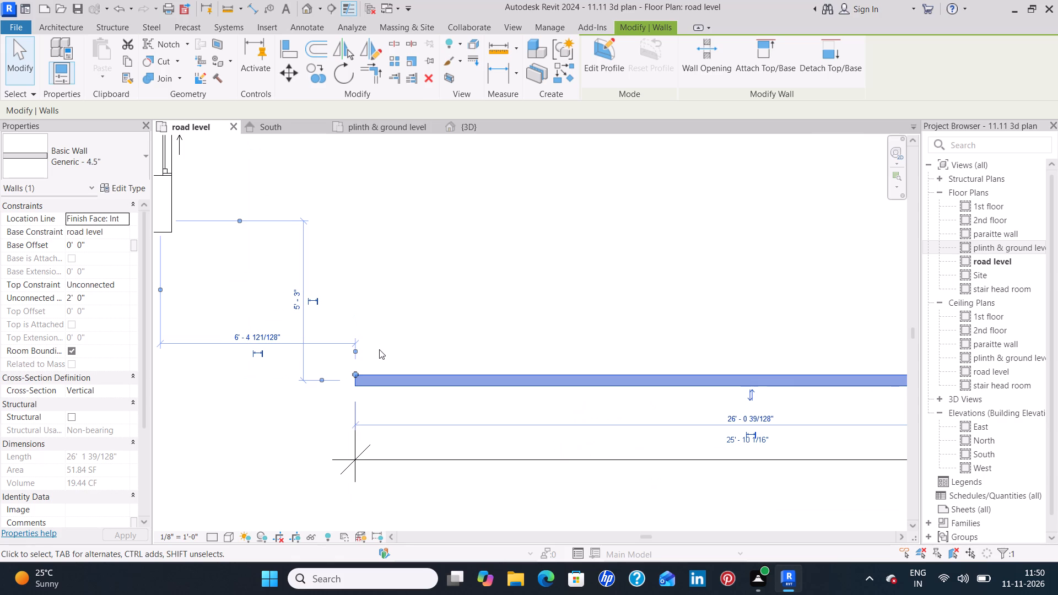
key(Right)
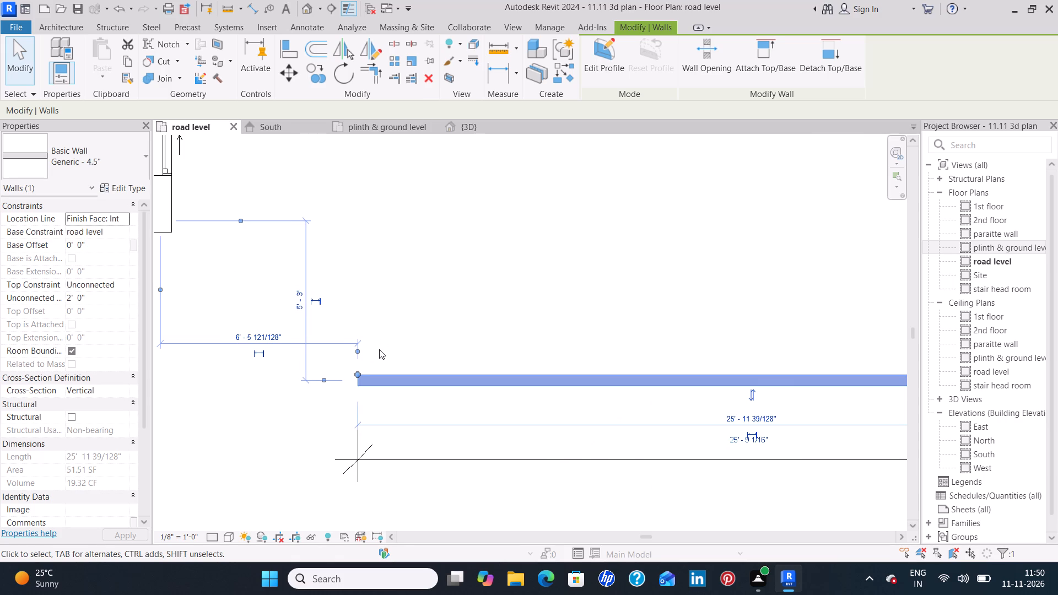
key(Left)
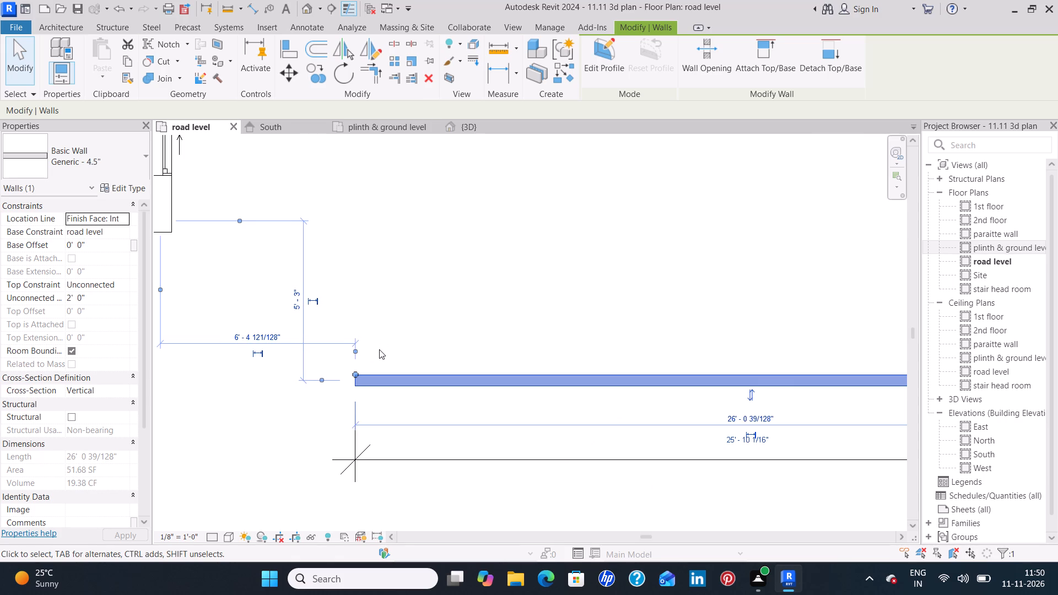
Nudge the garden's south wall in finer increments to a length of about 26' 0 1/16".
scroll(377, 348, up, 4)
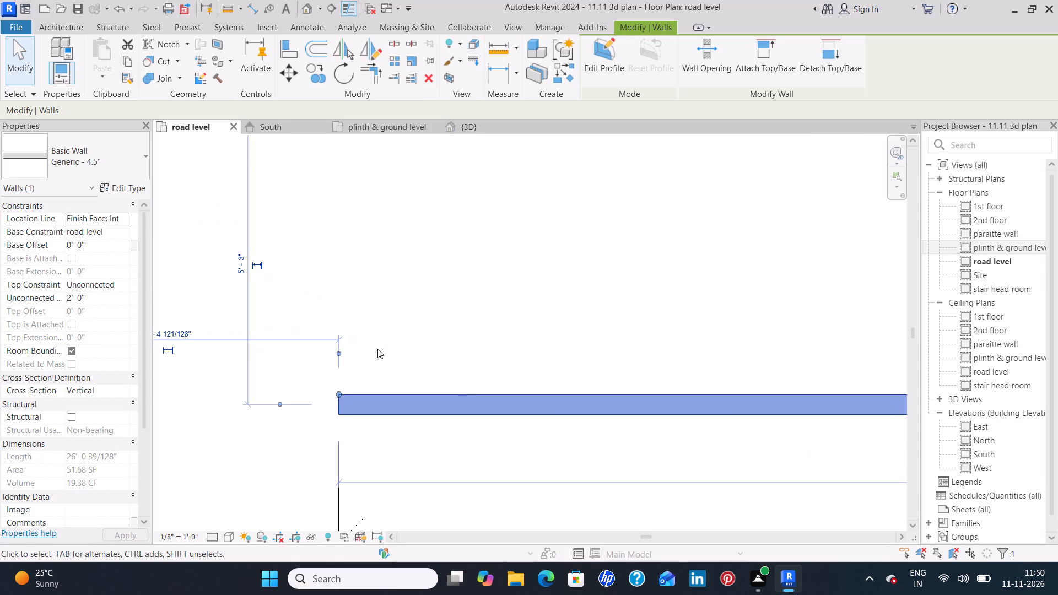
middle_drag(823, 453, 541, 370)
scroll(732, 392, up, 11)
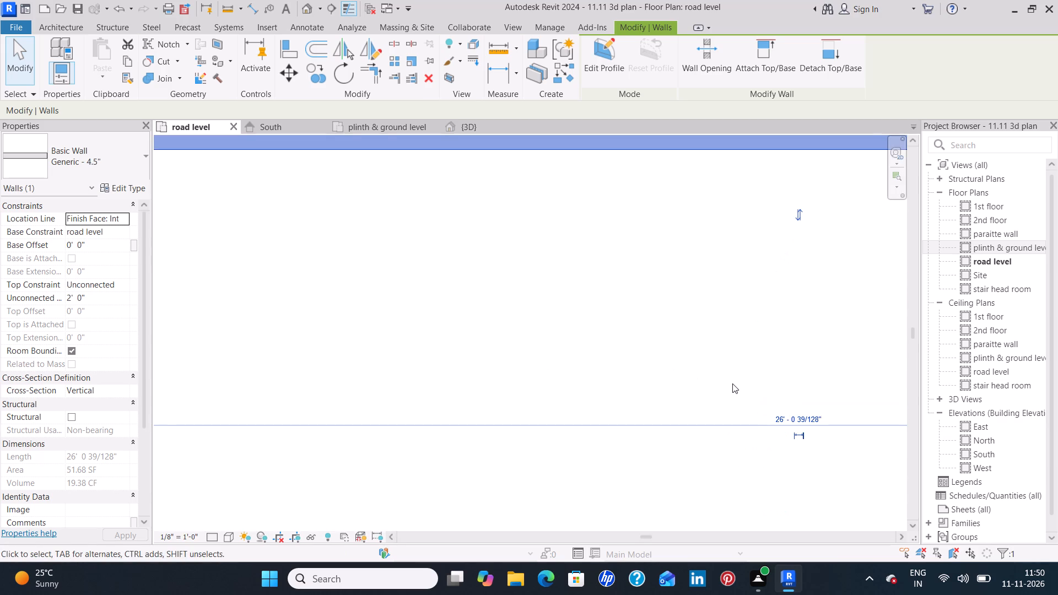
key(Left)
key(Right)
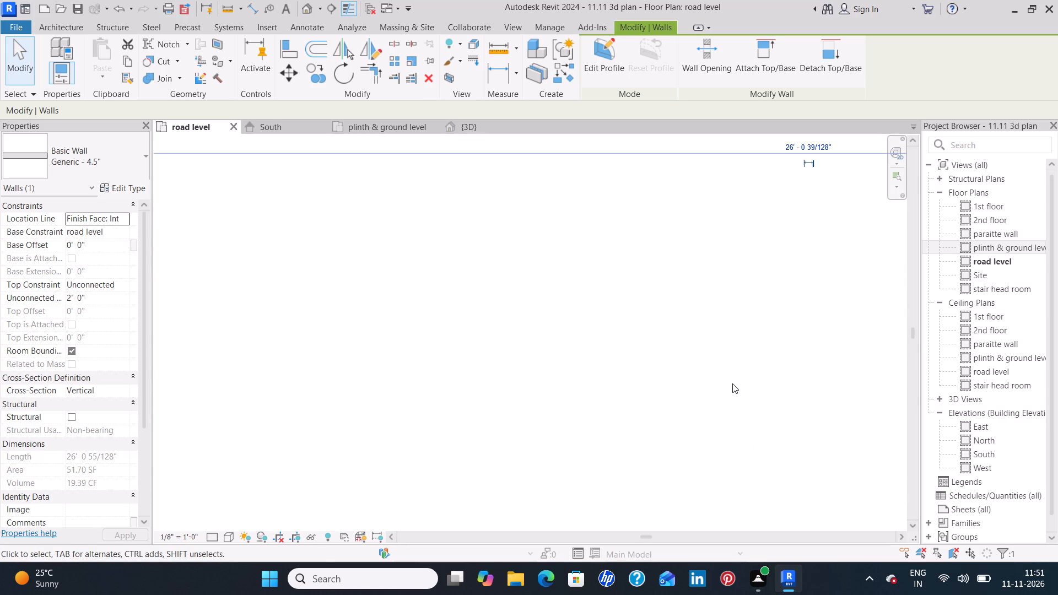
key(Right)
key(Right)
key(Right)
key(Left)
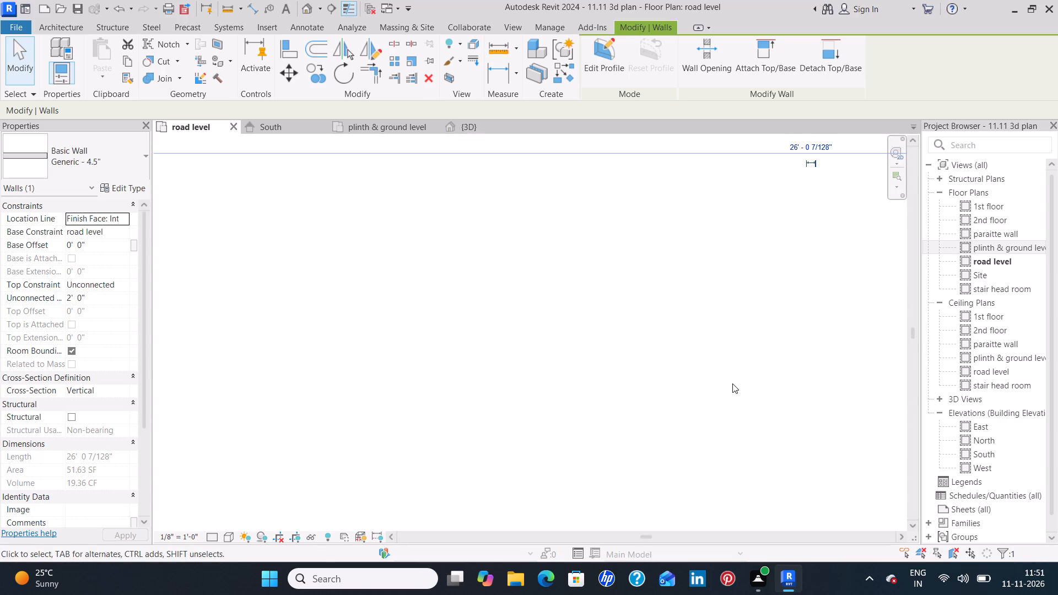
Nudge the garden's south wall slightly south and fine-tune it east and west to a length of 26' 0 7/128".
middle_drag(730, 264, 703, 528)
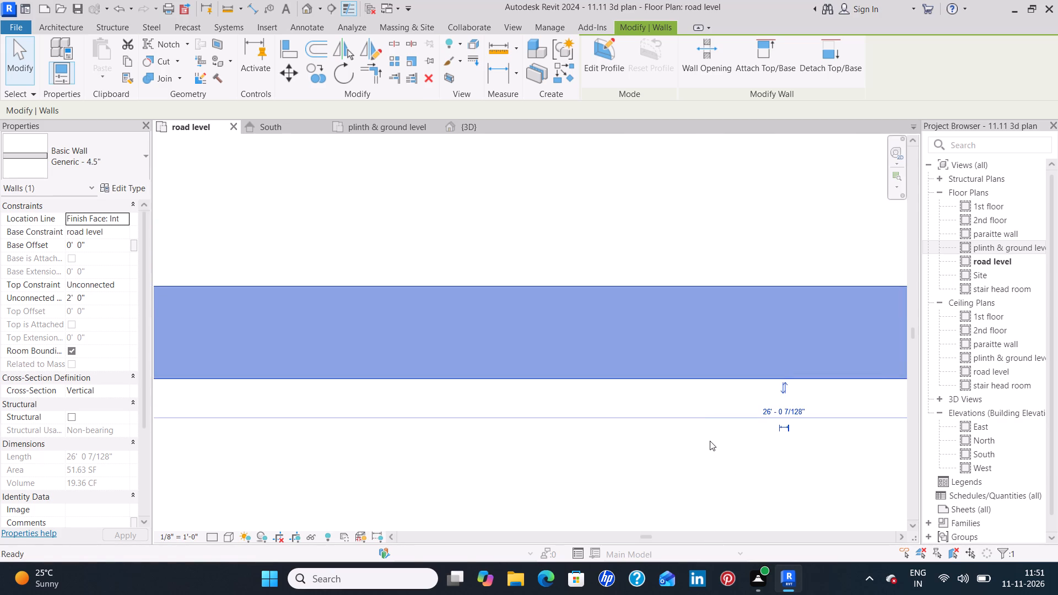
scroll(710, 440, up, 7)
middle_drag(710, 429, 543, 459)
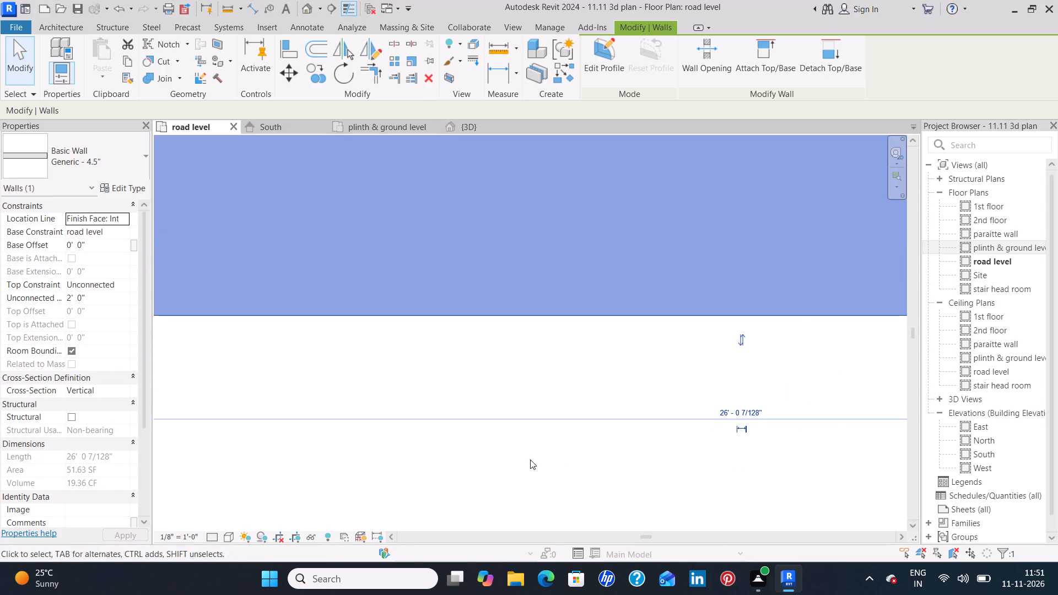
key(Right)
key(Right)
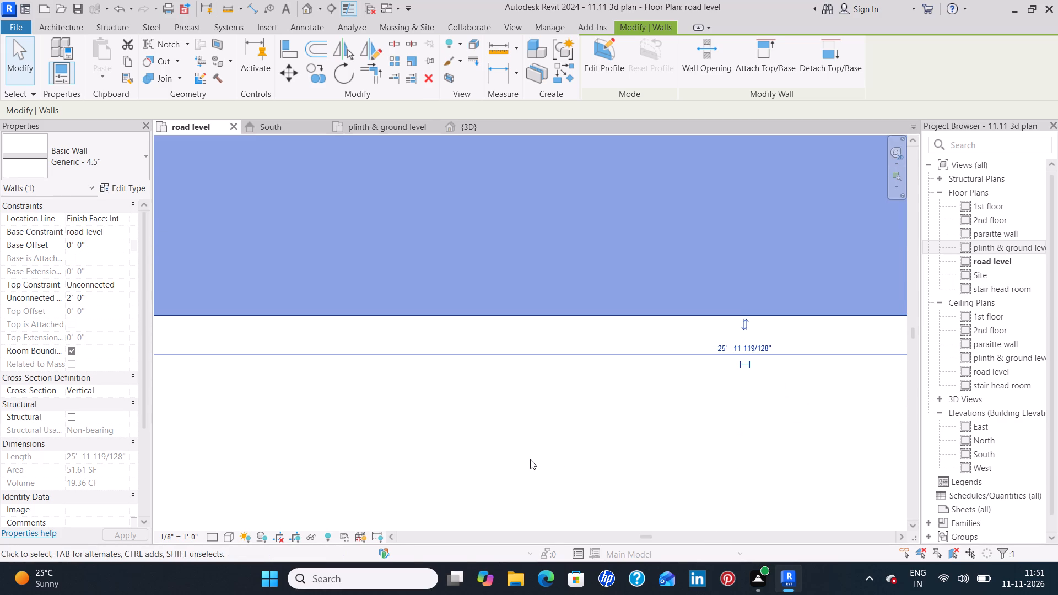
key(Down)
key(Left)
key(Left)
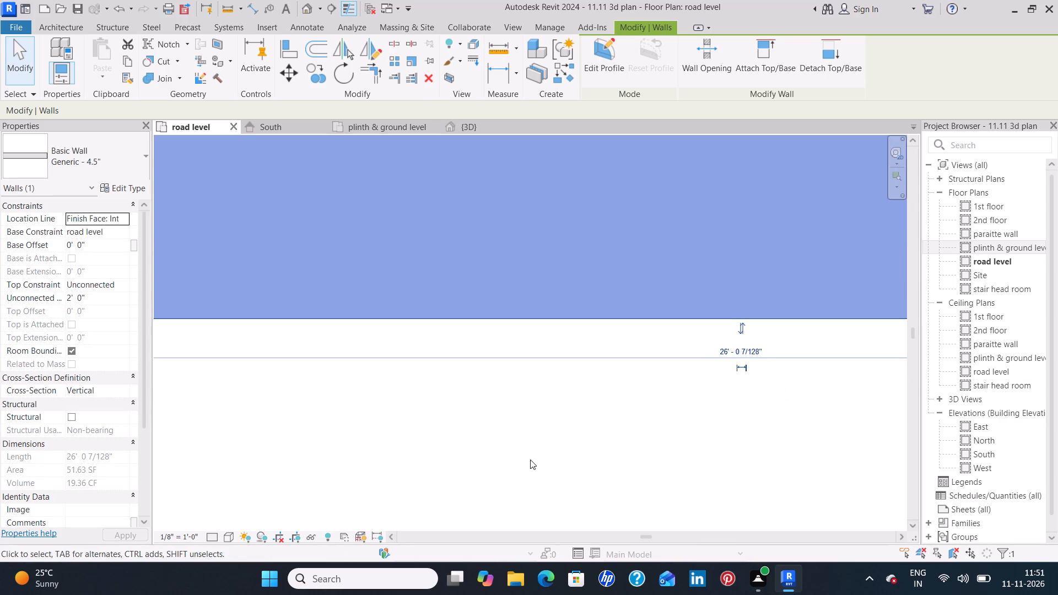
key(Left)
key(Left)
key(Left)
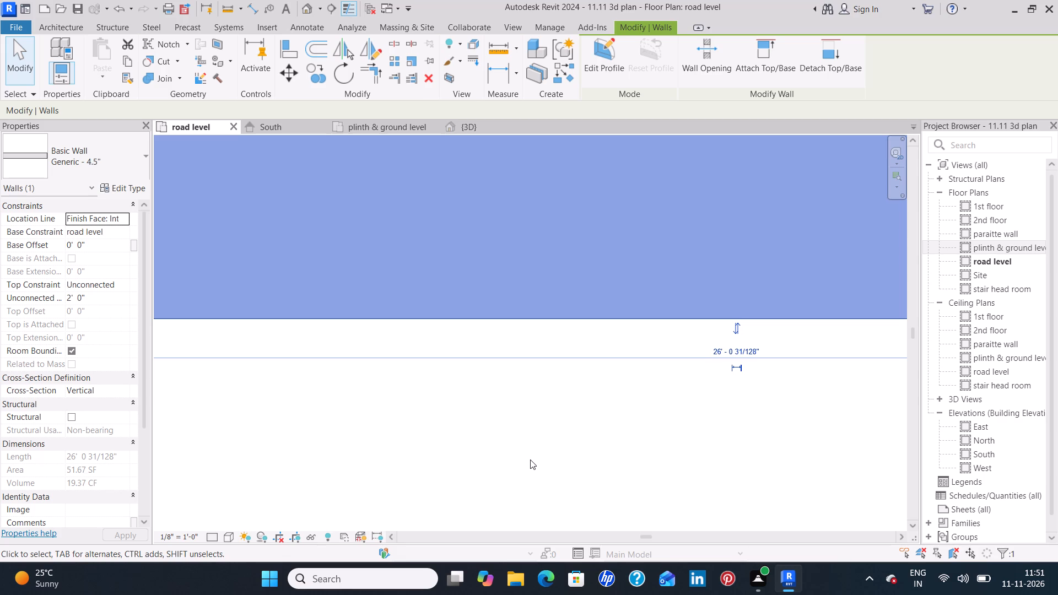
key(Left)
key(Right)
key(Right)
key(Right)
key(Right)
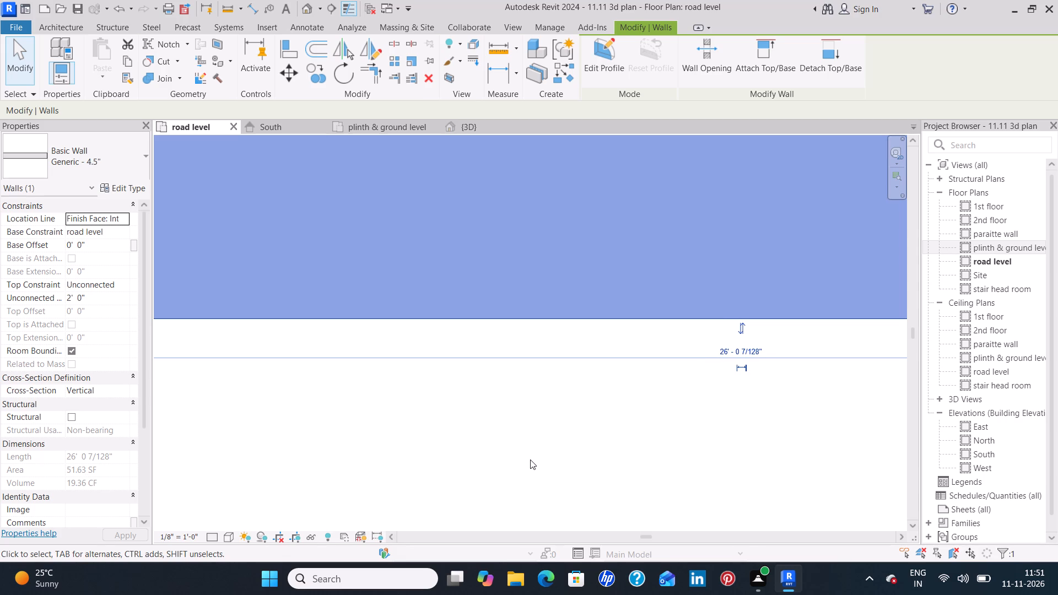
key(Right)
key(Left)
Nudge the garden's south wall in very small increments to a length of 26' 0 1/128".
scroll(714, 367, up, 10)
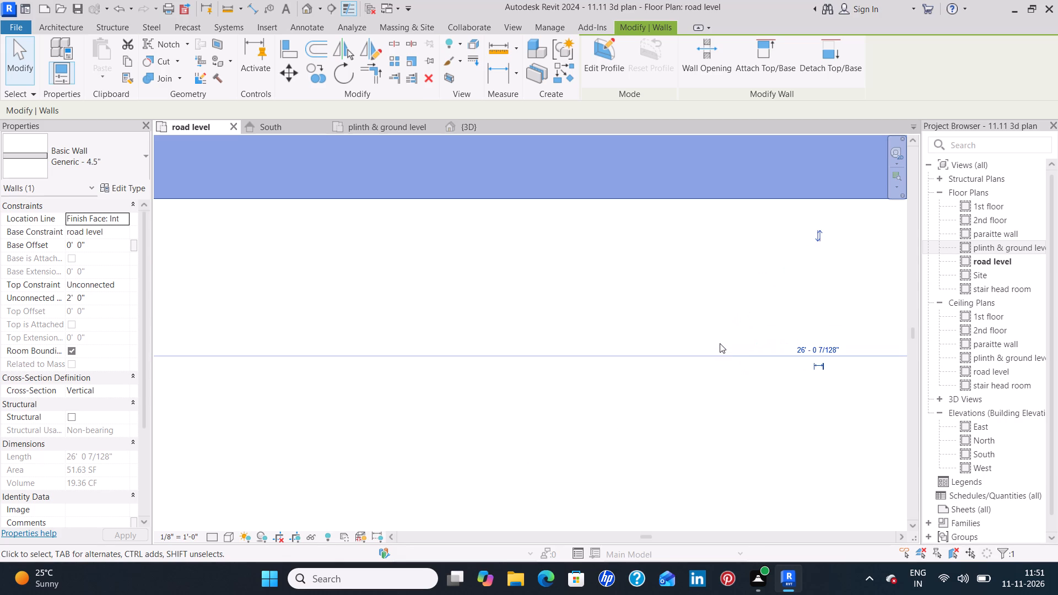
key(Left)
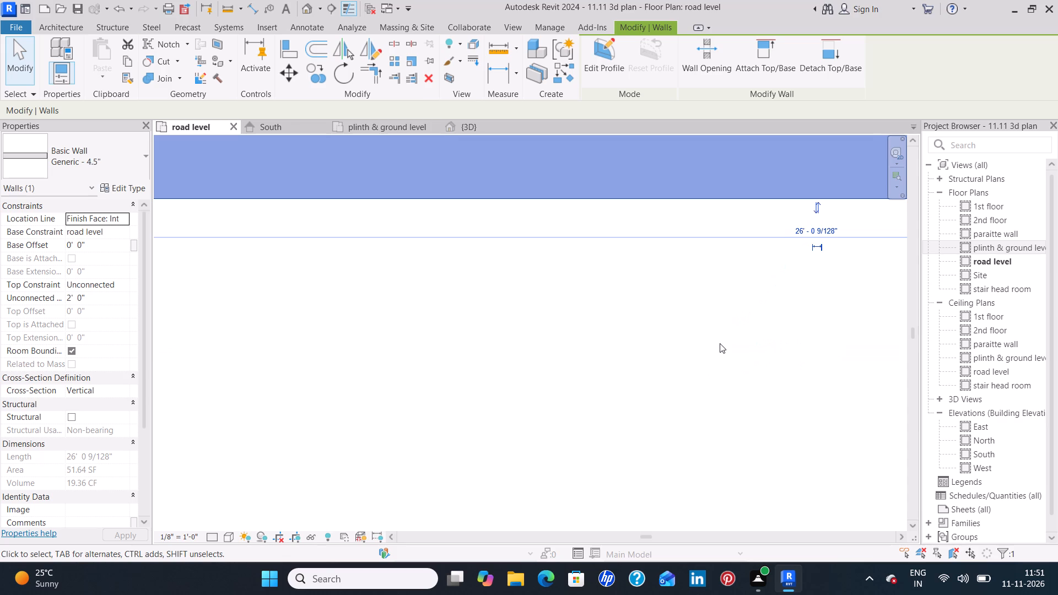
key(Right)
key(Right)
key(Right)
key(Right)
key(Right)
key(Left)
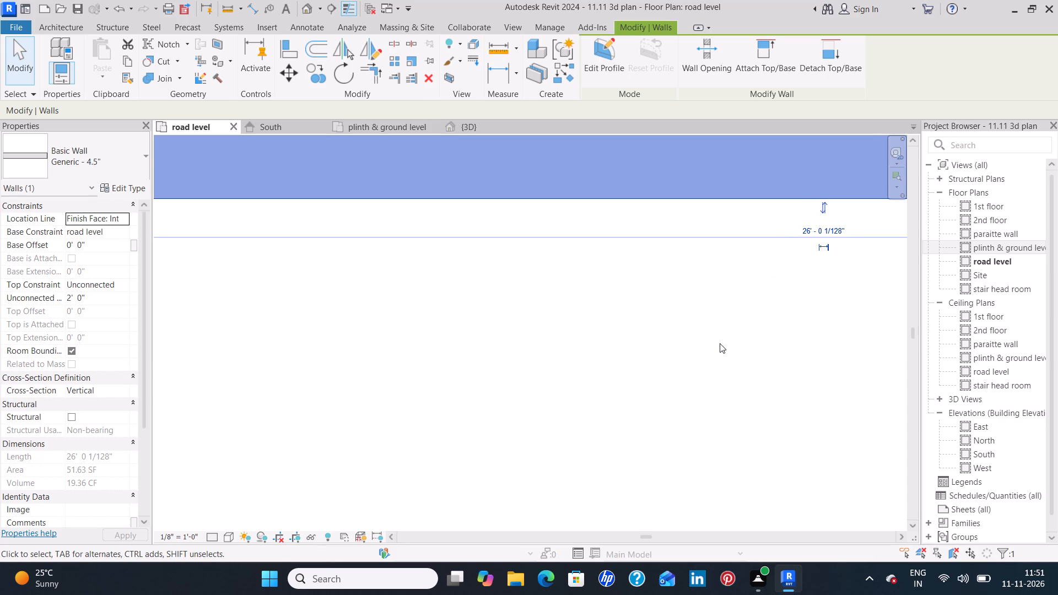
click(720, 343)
Set the garden's interior width dimension along the south wall to 26' by moving the south wall.
scroll(706, 340, down, 12)
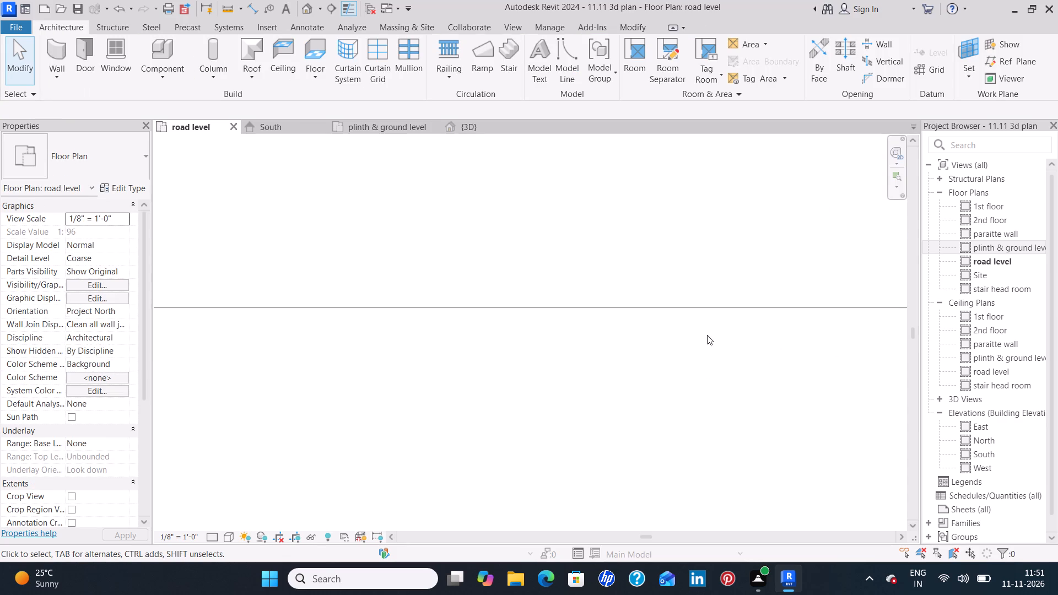
scroll(707, 333, down, 16)
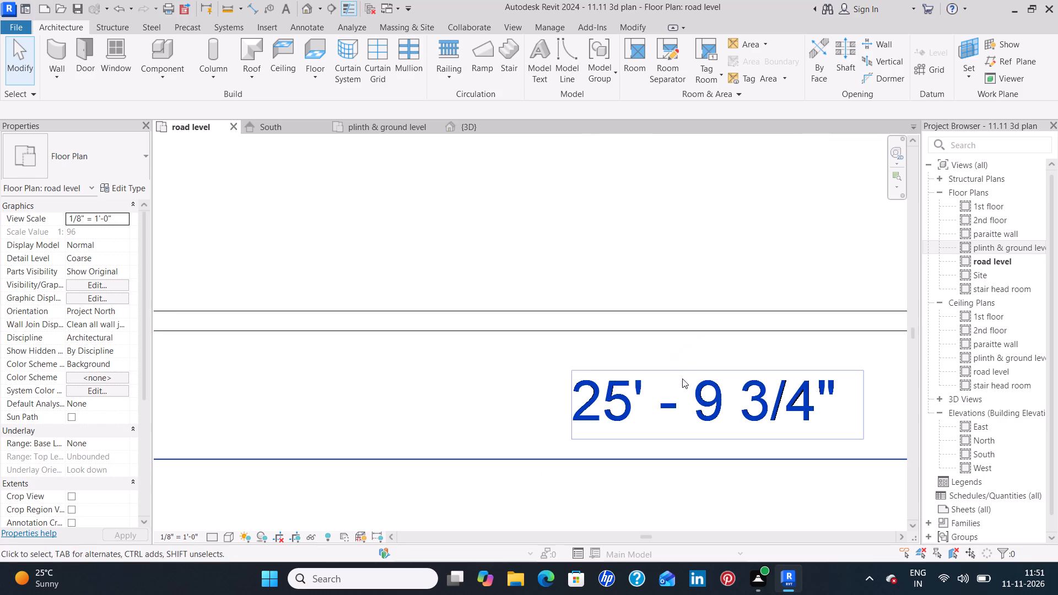
scroll(720, 355, down, 3)
click(704, 379)
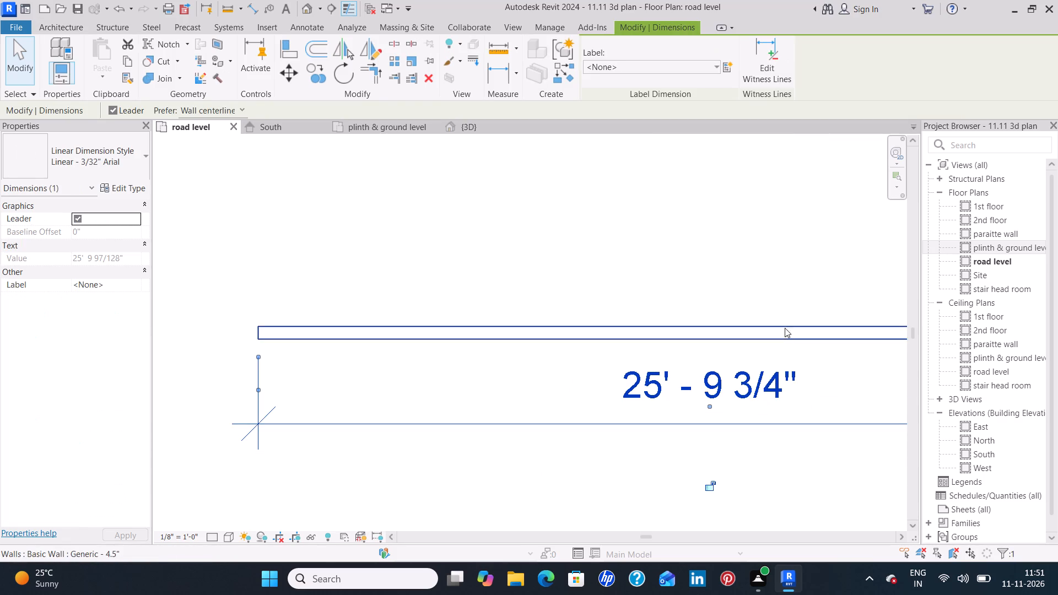
click(747, 342)
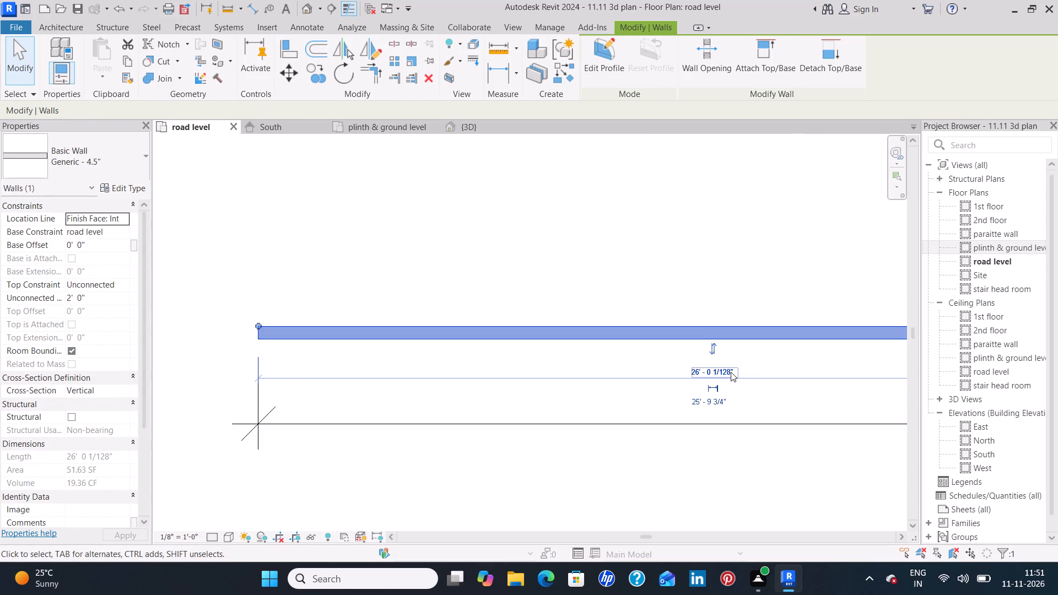
click(705, 407)
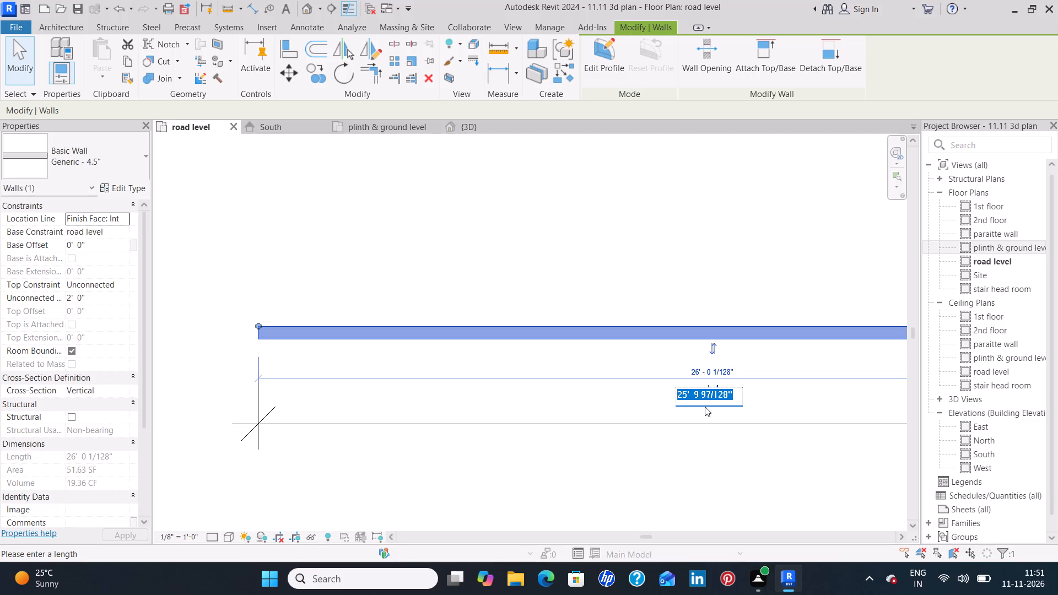
key(BackSpace)
key(2)
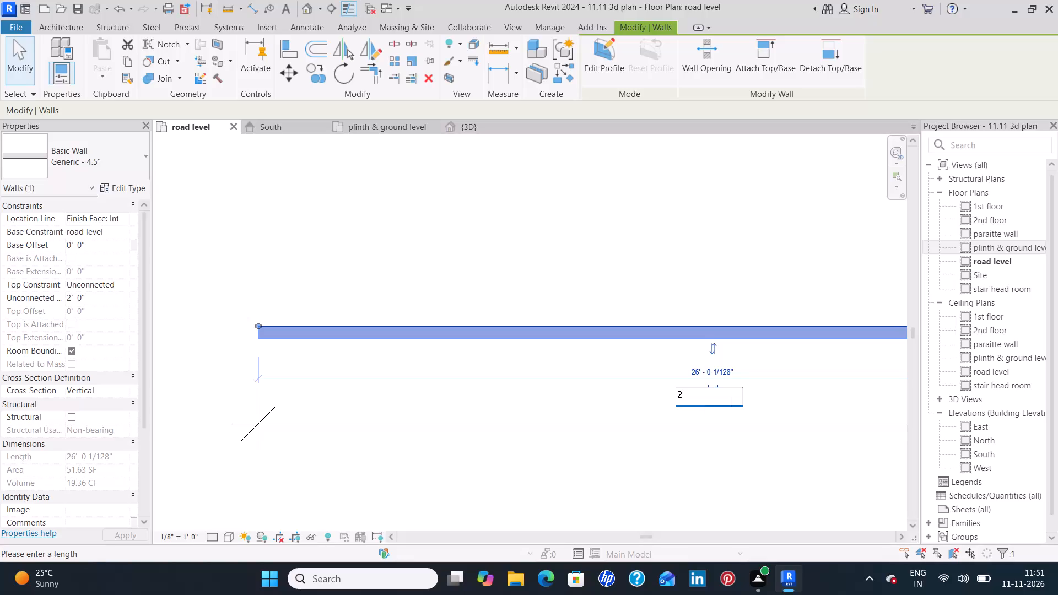
text(6')
key(Return)
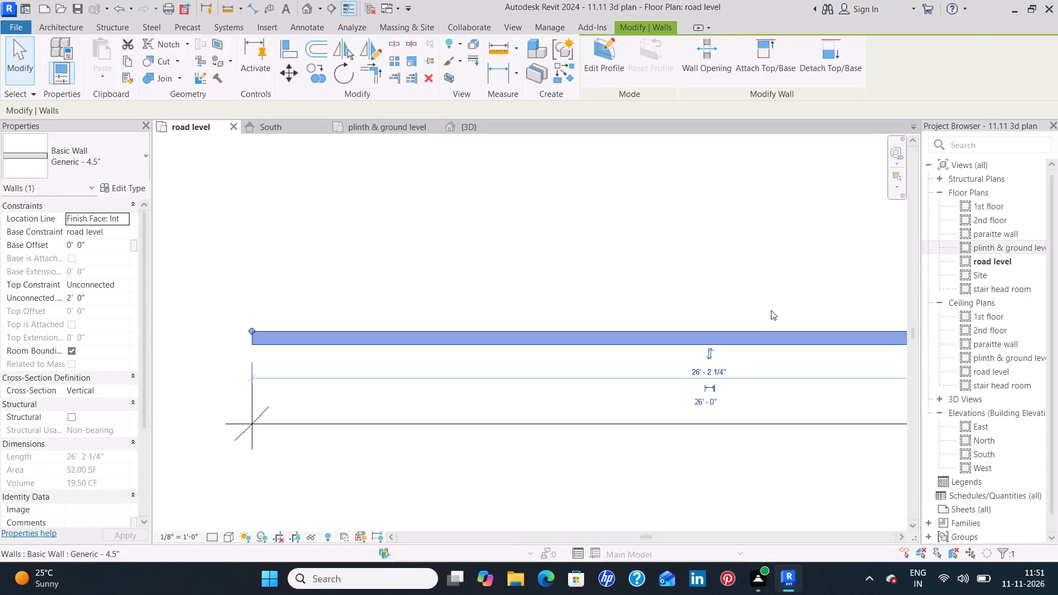
click(771, 310)
Nudge the garden's east wall south until its interior length dimension is 19' 9 13/16".
scroll(781, 303, down, 5)
middle_drag(779, 301, 534, 394)
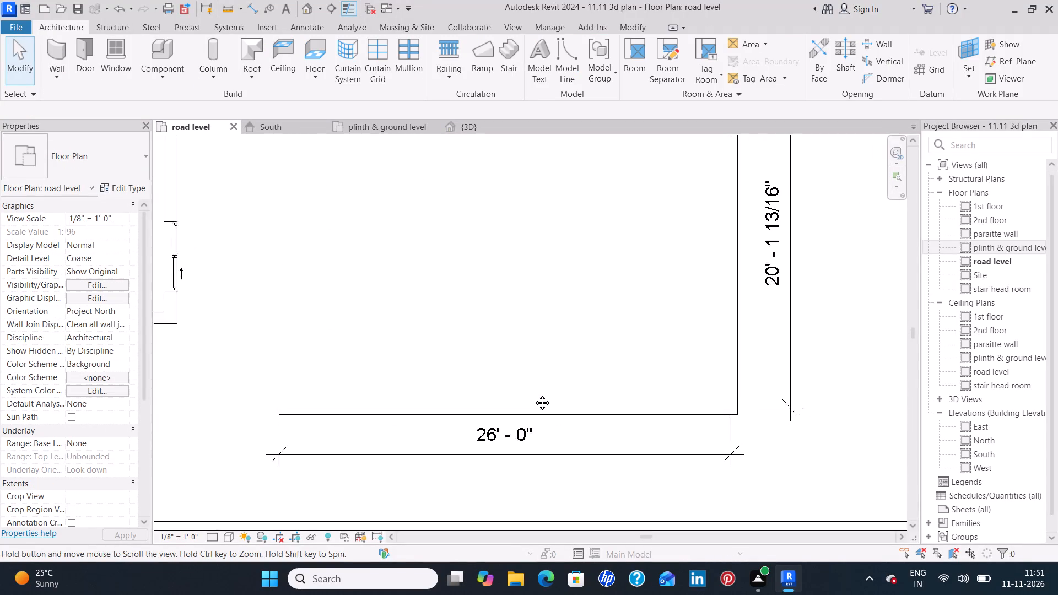
middle_drag(534, 394, 530, 397)
middle_drag(644, 323, 577, 455)
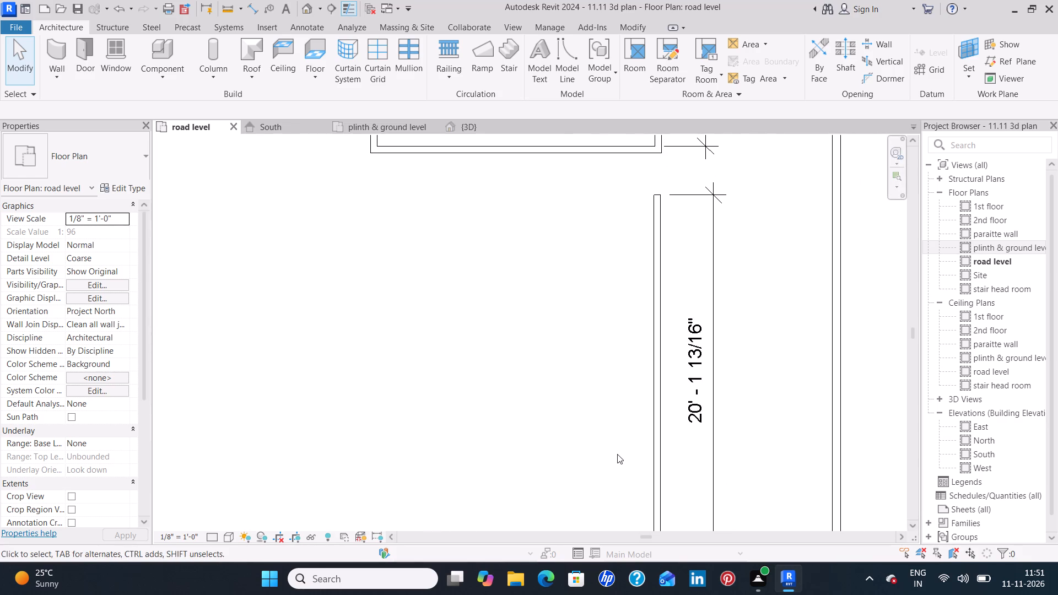
middle_drag(616, 435, 609, 329)
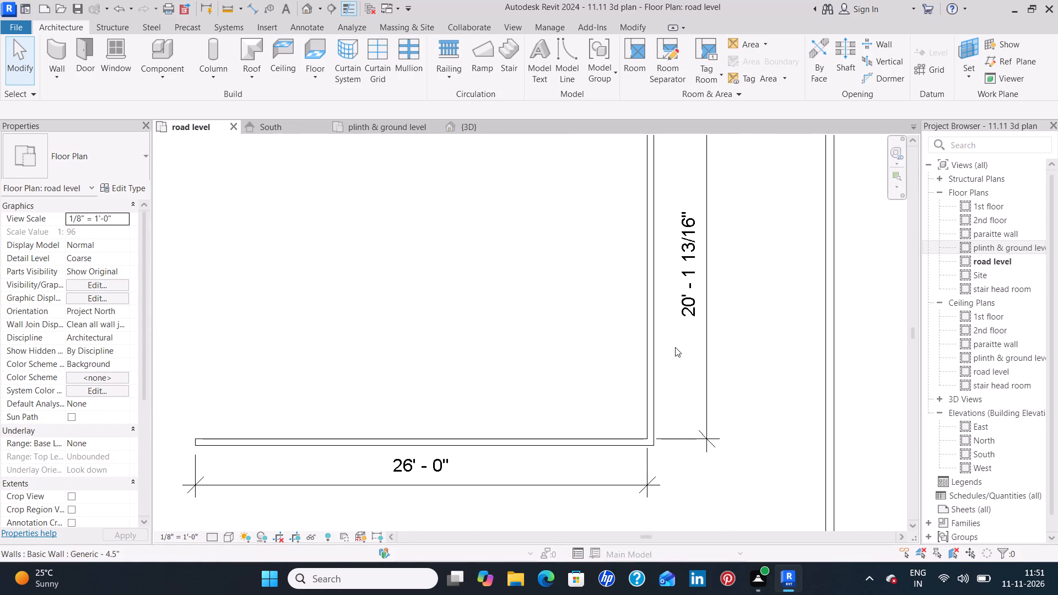
click(652, 329)
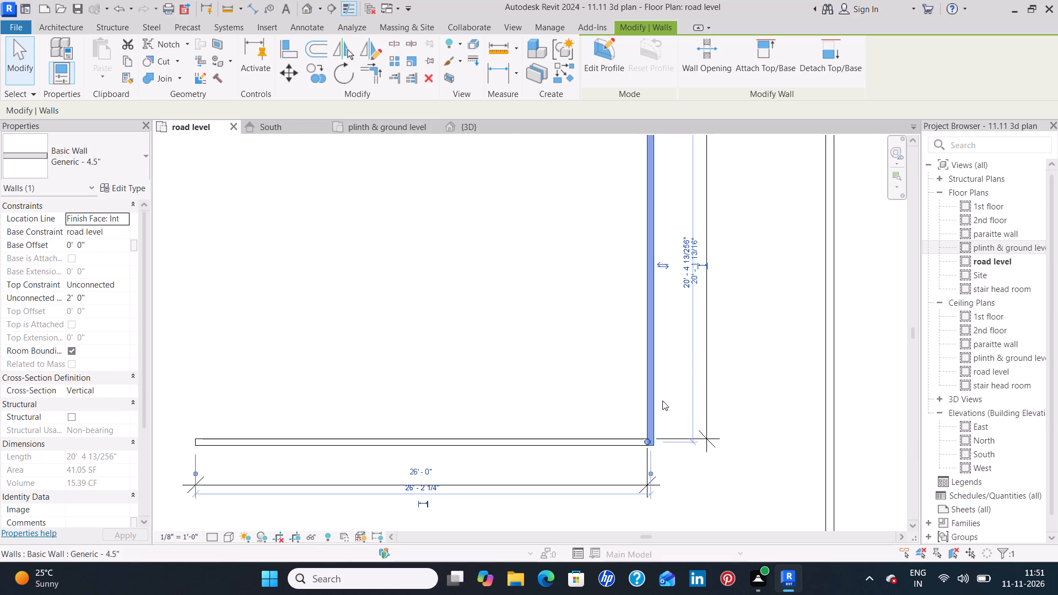
middle_drag(667, 385, 667, 451)
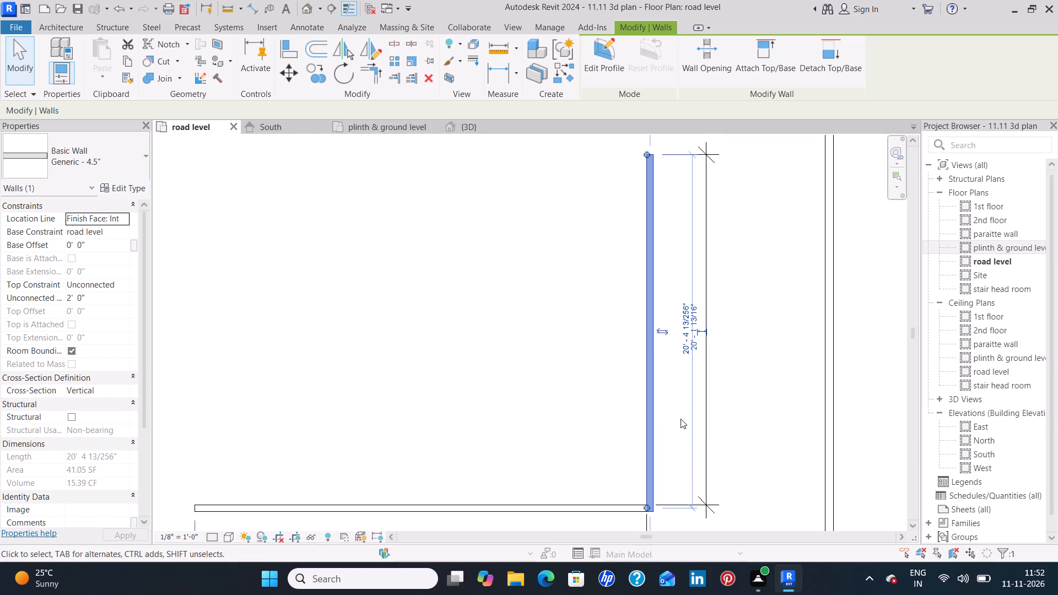
key(Down)
key(Down)
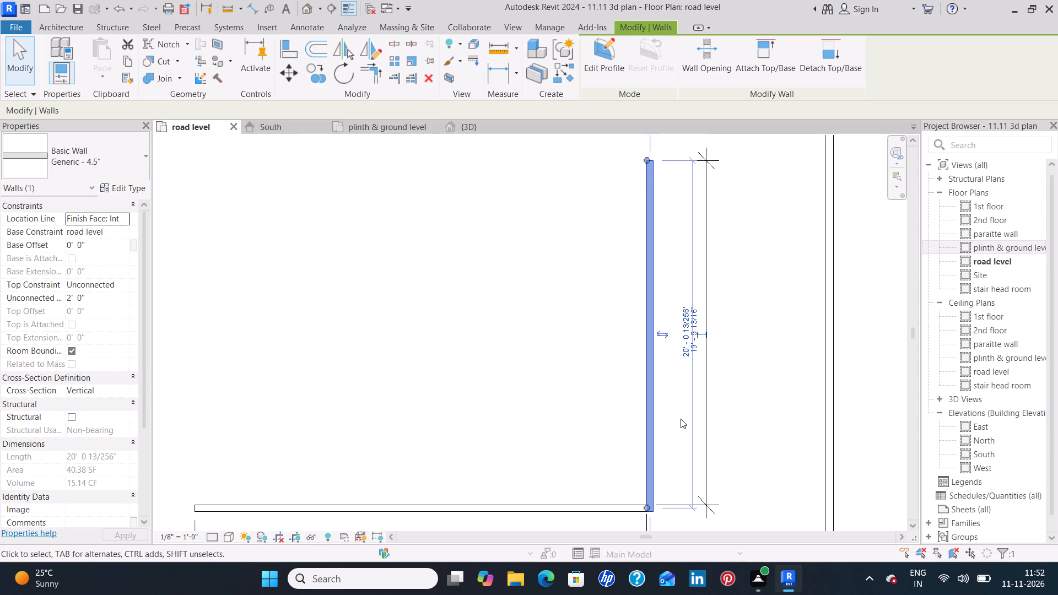
click(514, 437)
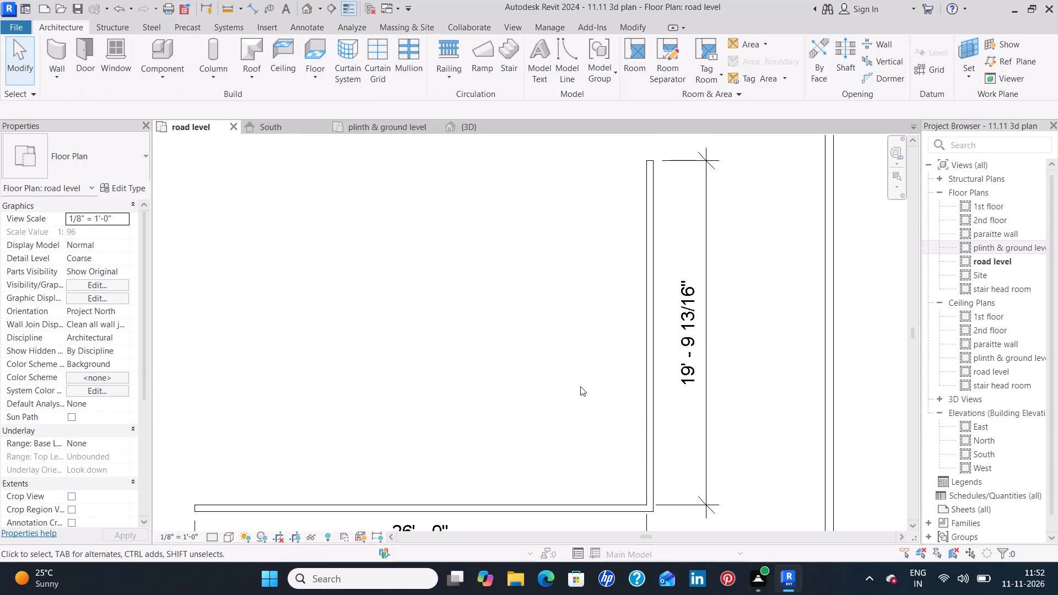
Nudge the garden's east wall back north in finer increments to an interior length of 20' 0 13/16".
scroll(580, 386, down, 3)
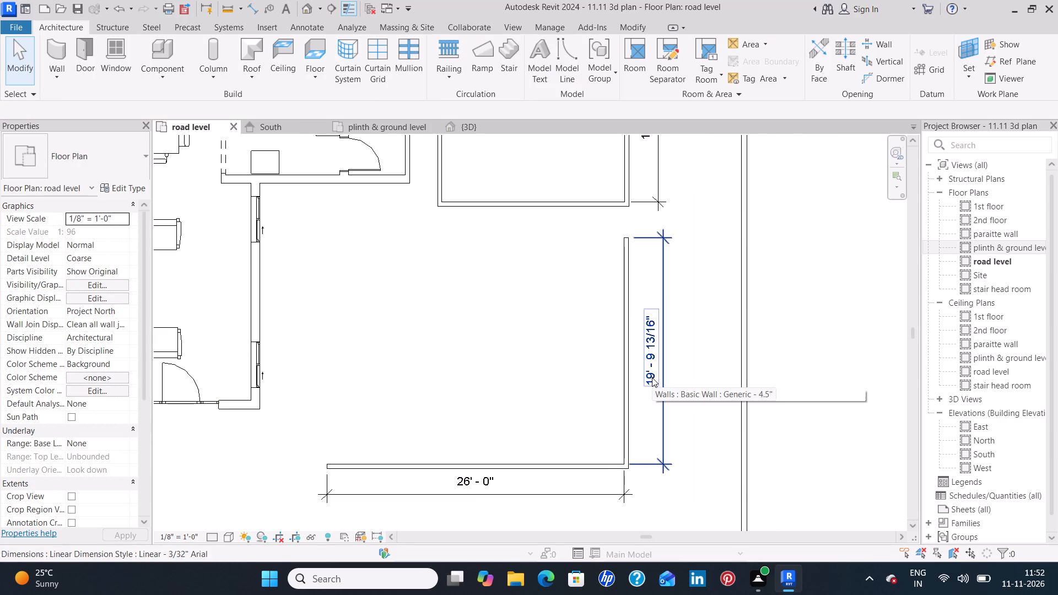
click(625, 388)
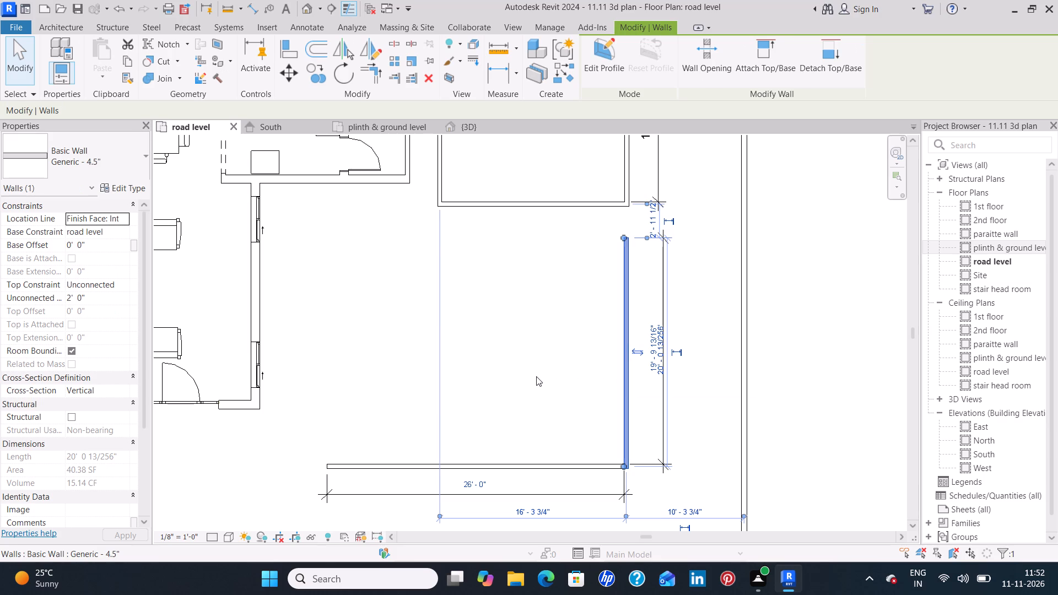
scroll(536, 374, up, 3)
key(Up)
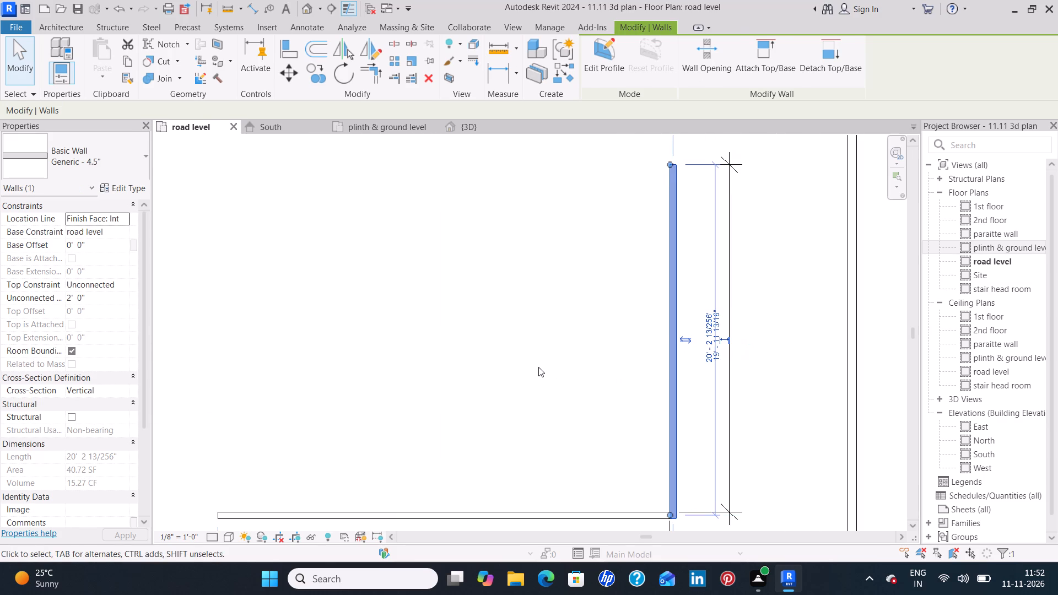
click(538, 367)
scroll(542, 365, down, 4)
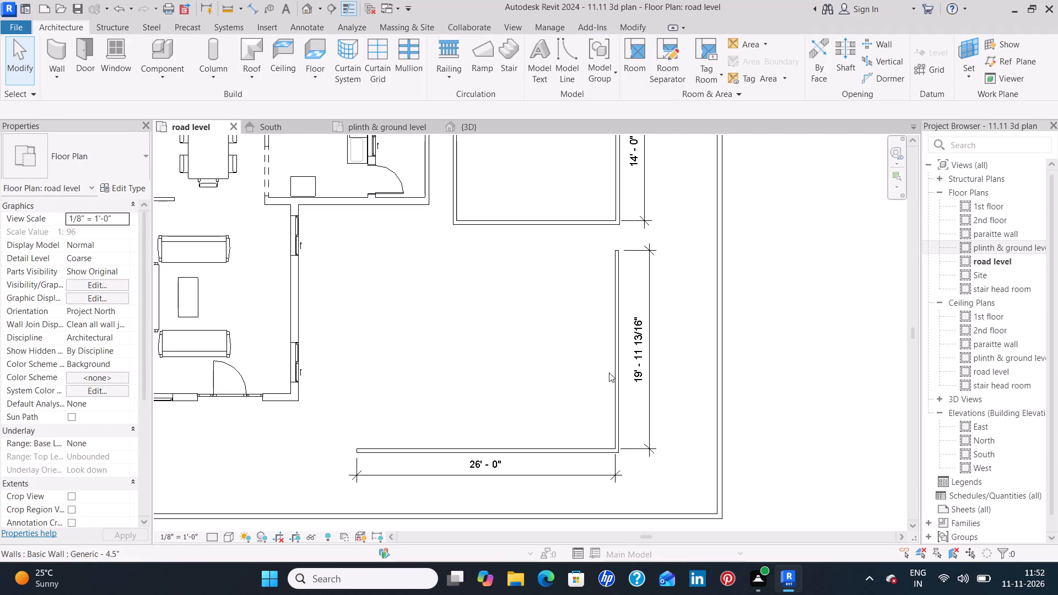
click(615, 375)
scroll(557, 365, up, 9)
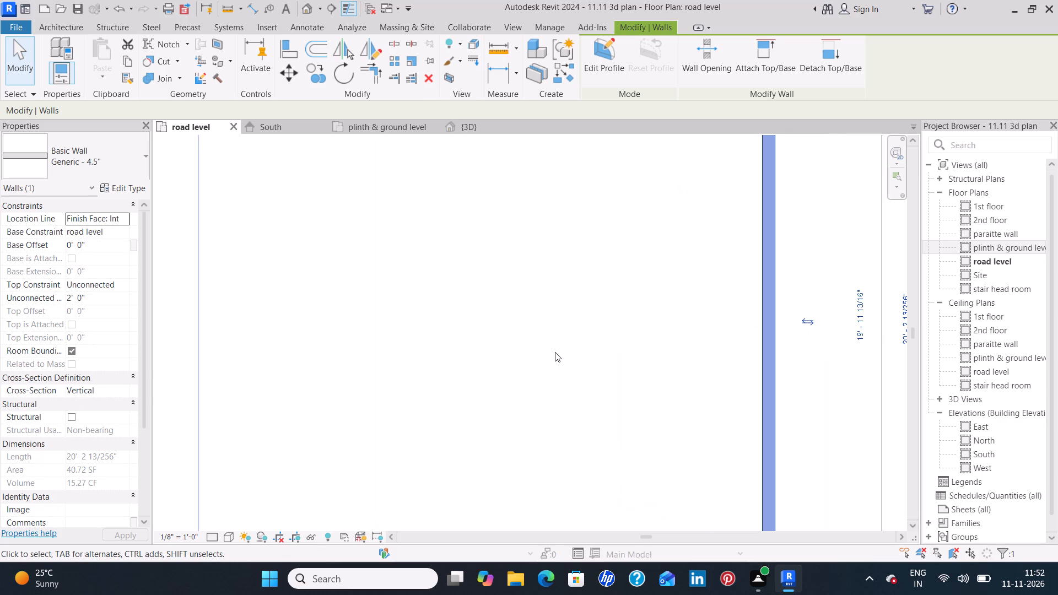
key(Up)
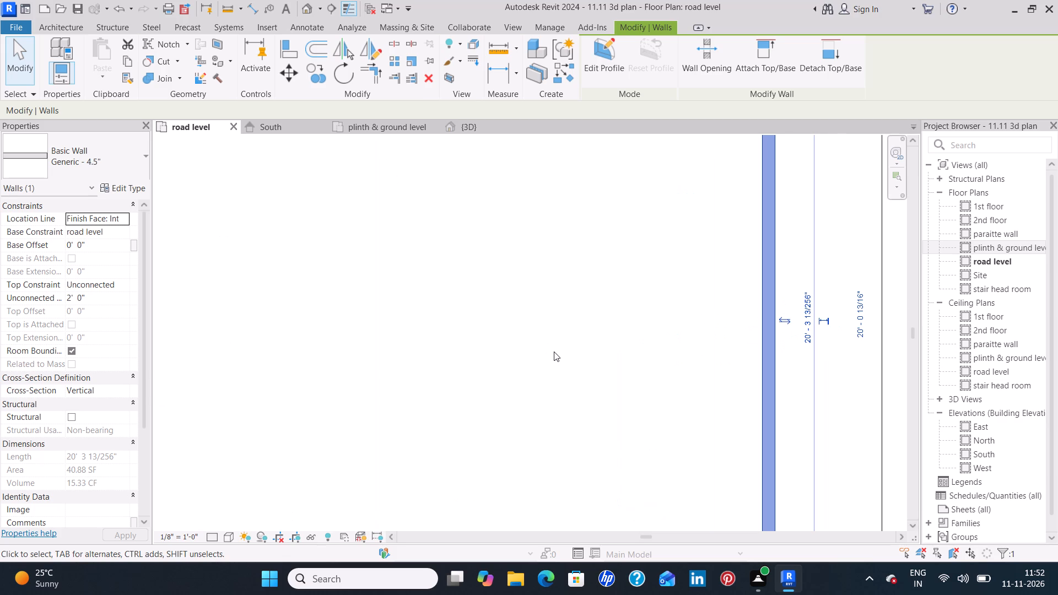
click(554, 351)
Select all linear dimensions of the same style as the garden's east wall dimension and delete them.
scroll(554, 351, down, 5)
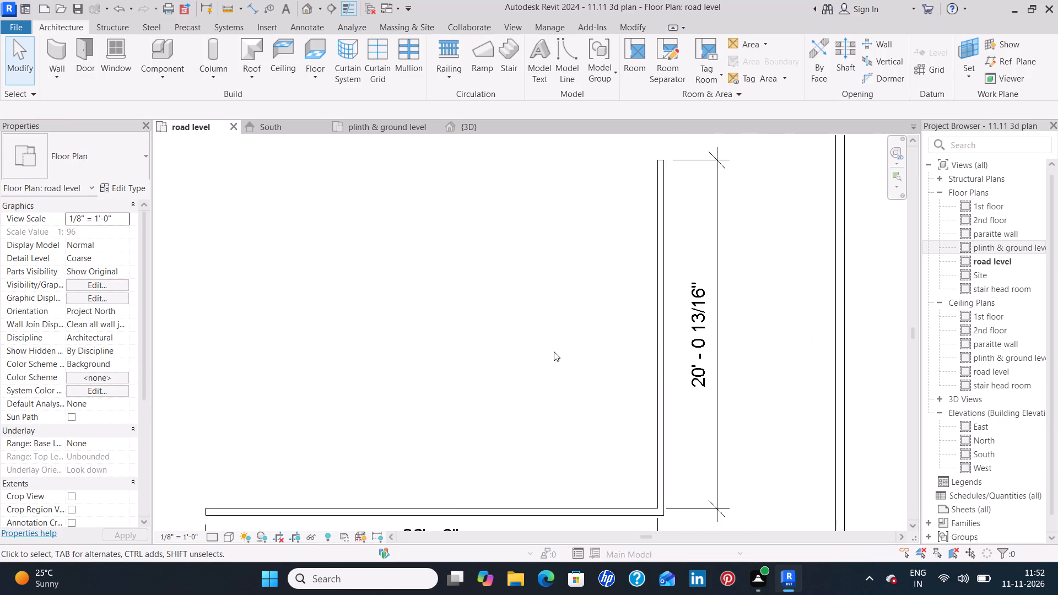
scroll(554, 351, down, 5)
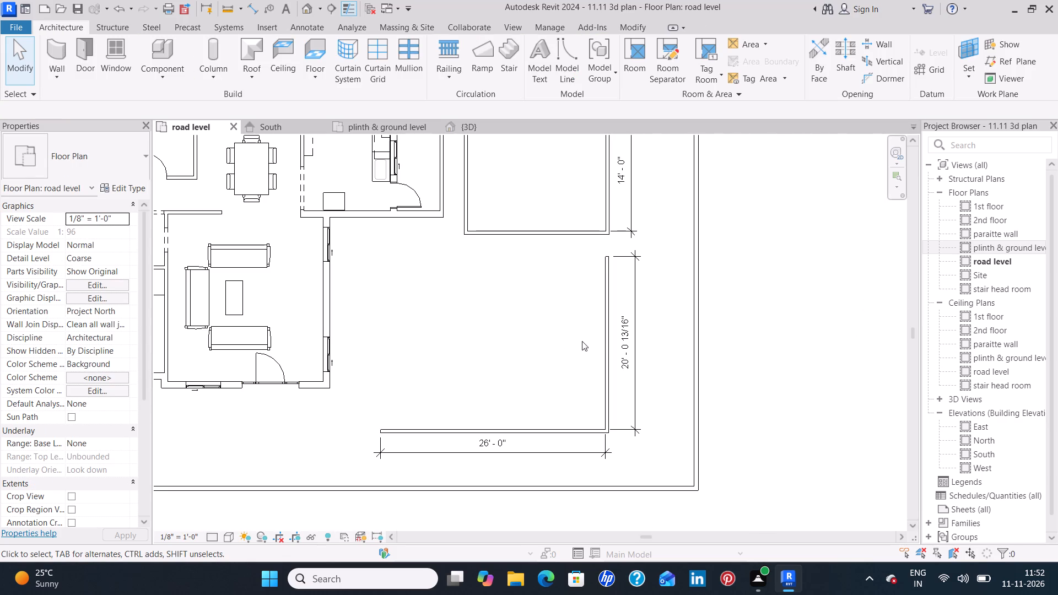
click(617, 332)
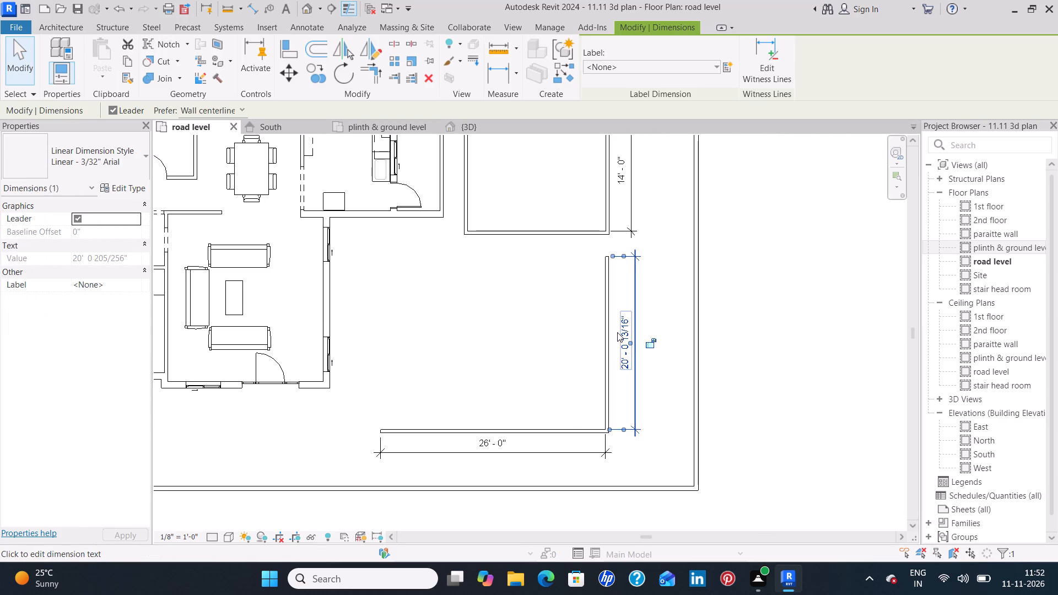
text(sa)
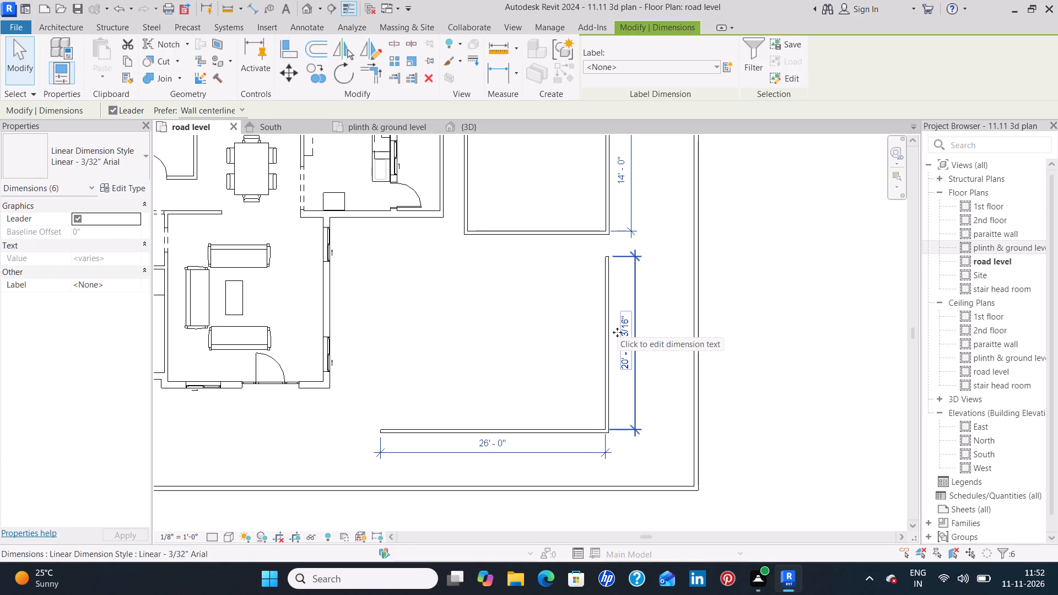
key(Delete)
Extend the play area's south wall westward to a length of 27' 0" along the garden's north side, checking the layout against the reference image.
scroll(602, 318, down, 4)
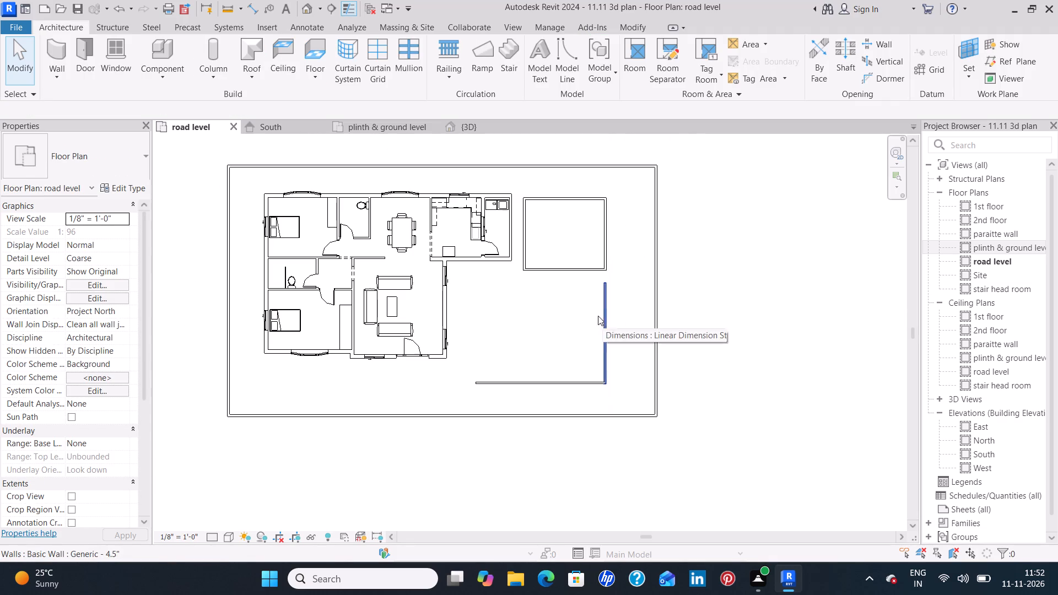
middle_drag(536, 326, 630, 329)
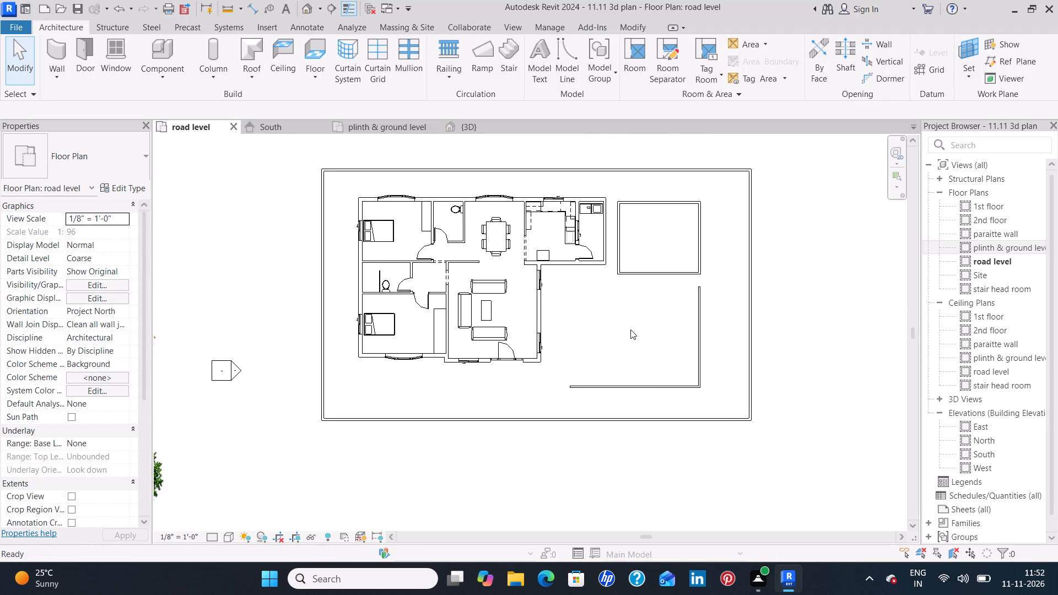
scroll(562, 377, down, 6)
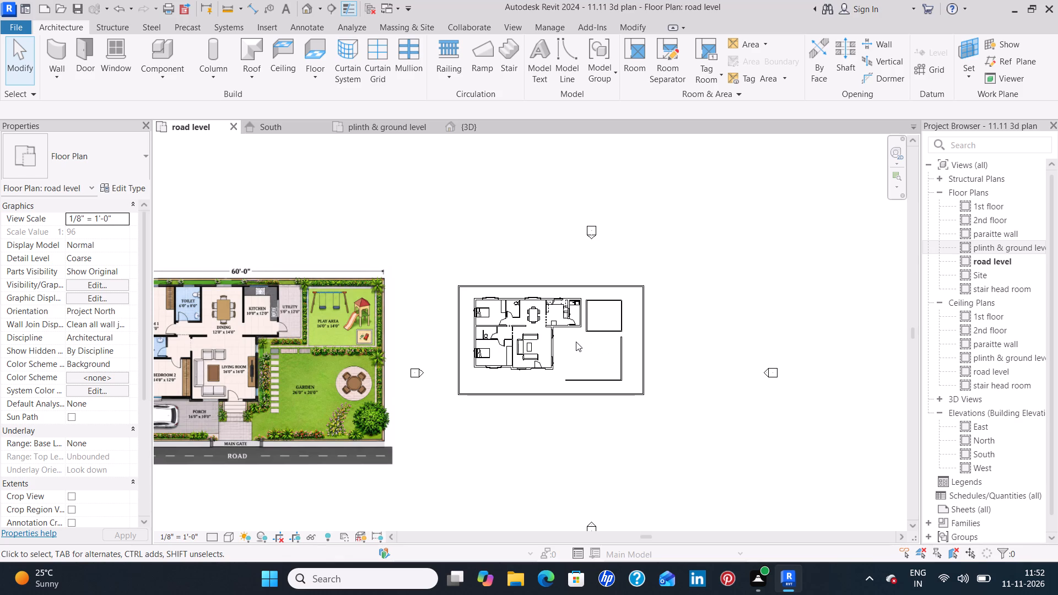
scroll(576, 342, up, 3)
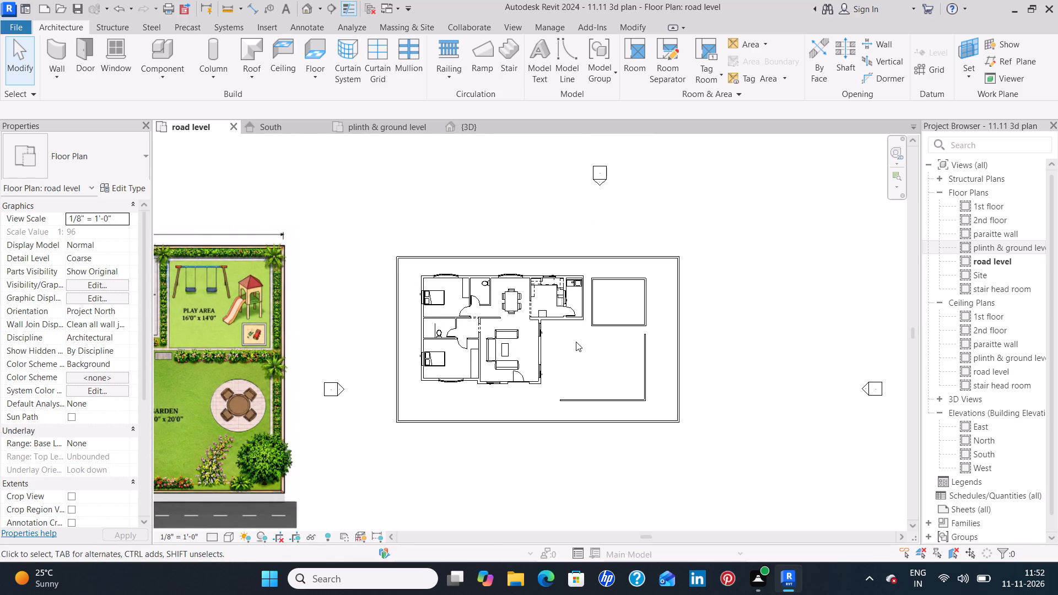
scroll(576, 342, down, 2)
scroll(576, 342, up, 6)
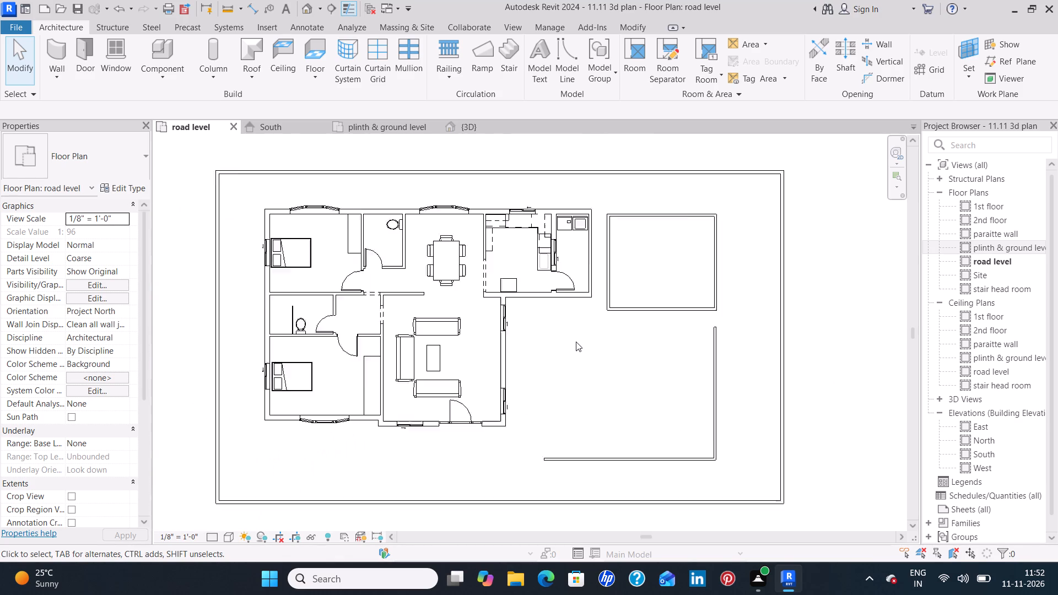
scroll(576, 342, up, 7)
click(664, 272)
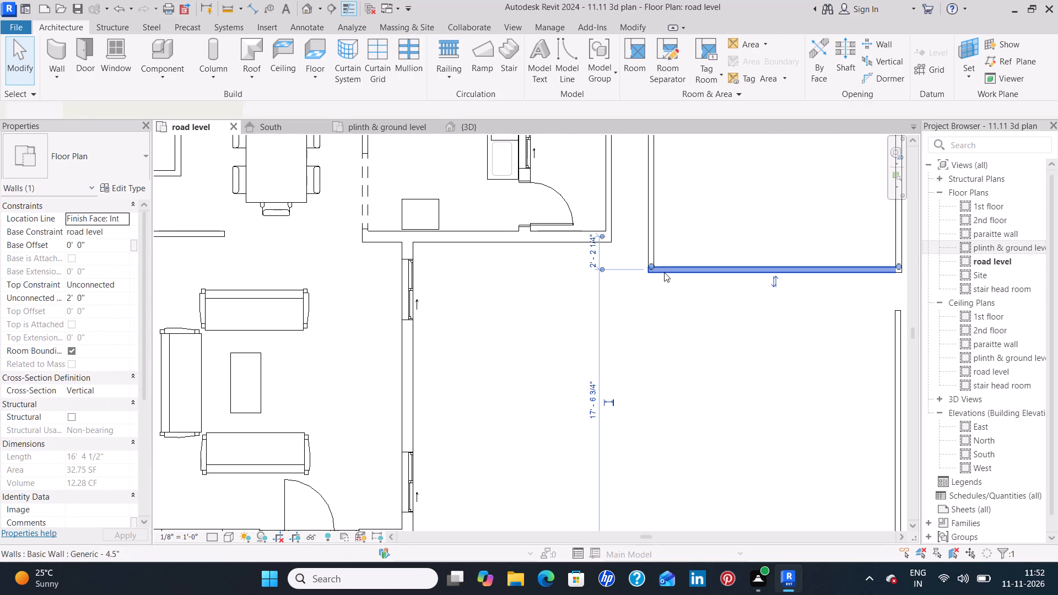
drag(650, 264, 511, 263)
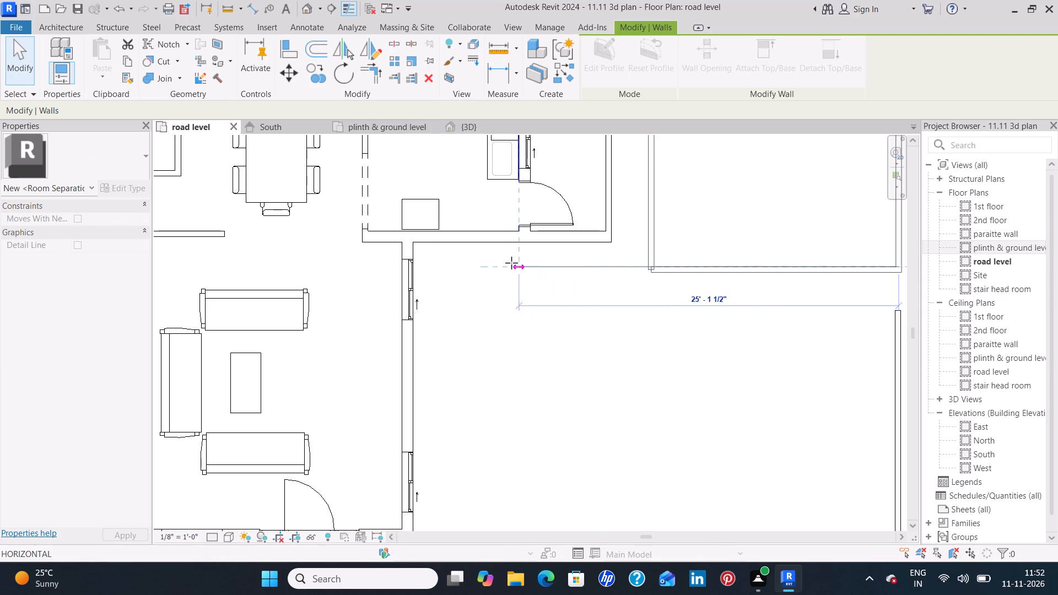
drag(511, 263, 488, 267)
scroll(519, 416, down, 6)
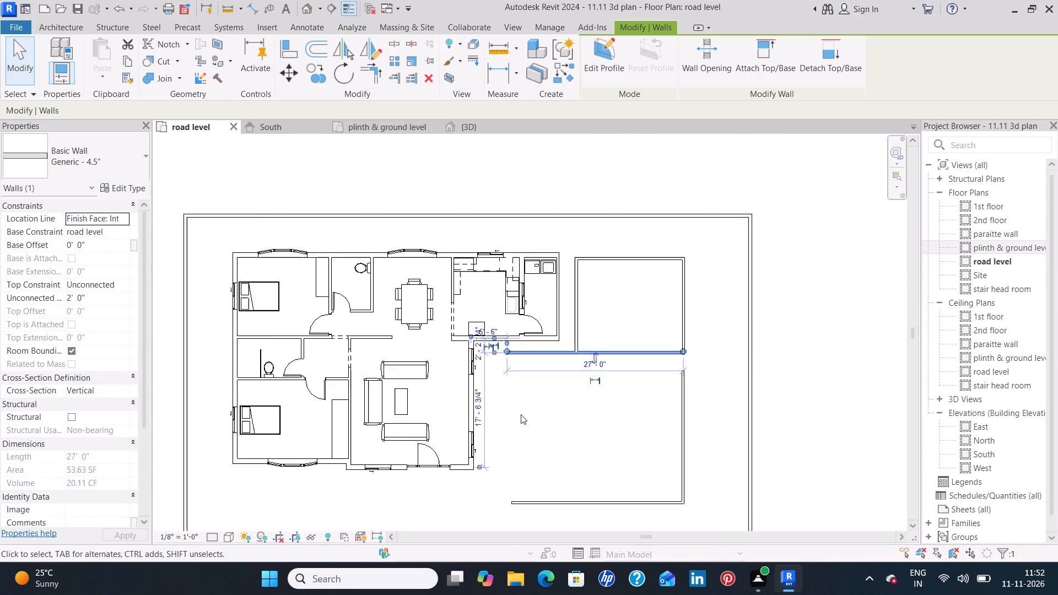
scroll(521, 414, down, 8)
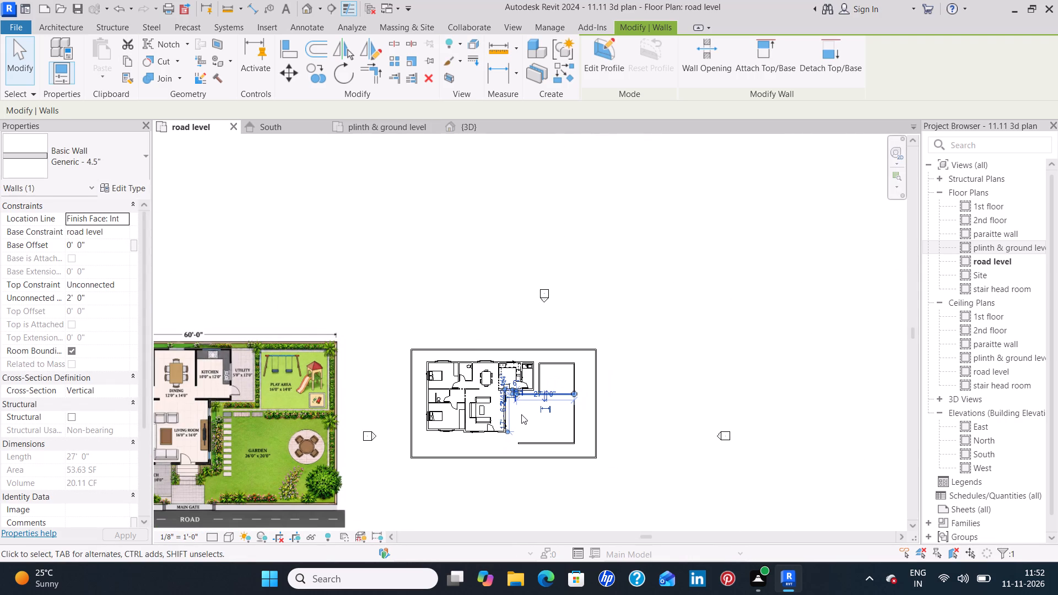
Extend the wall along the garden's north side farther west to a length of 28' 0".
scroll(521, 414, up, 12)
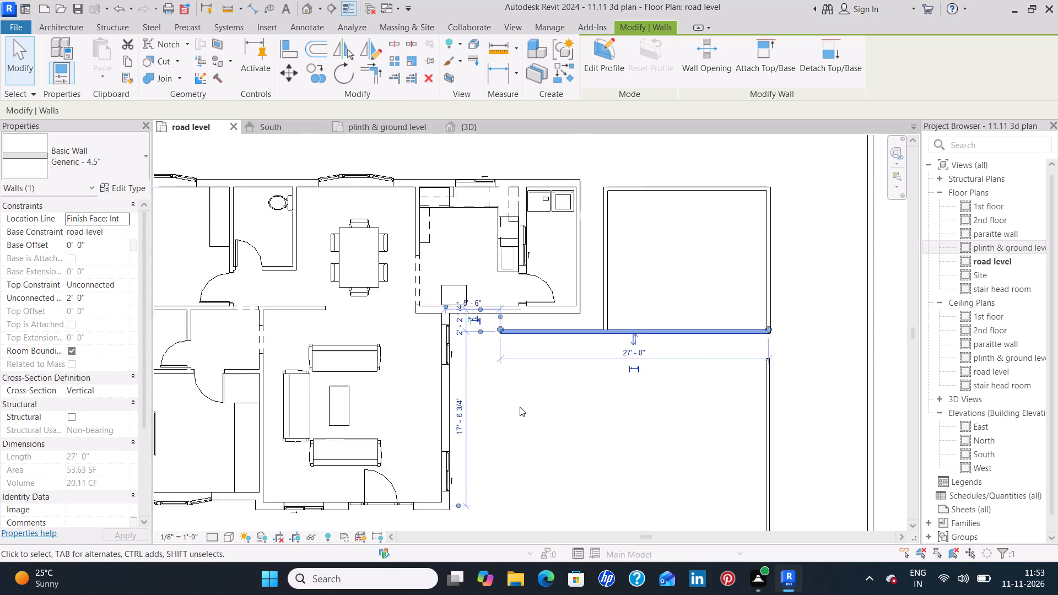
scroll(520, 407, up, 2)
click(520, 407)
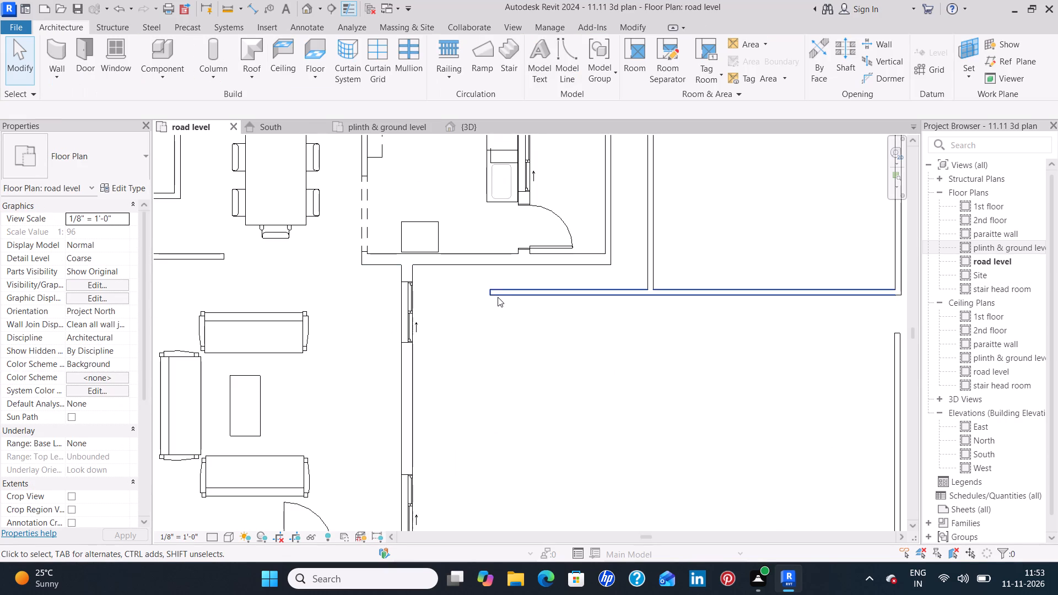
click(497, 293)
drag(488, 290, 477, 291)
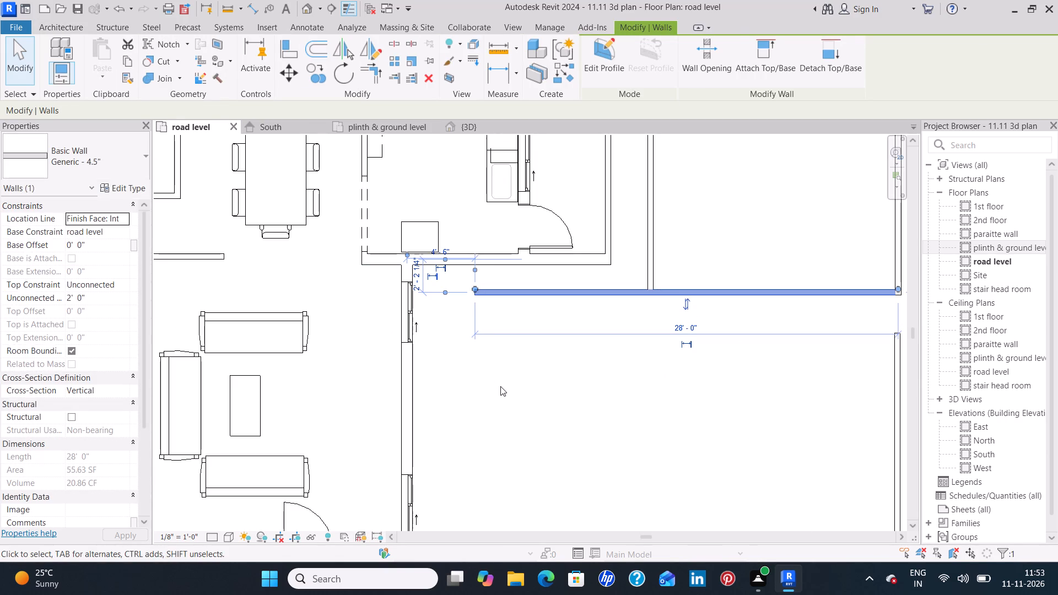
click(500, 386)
Shorten the garden's north wall from its west end to a length of 25' 6".
scroll(498, 390, down, 15)
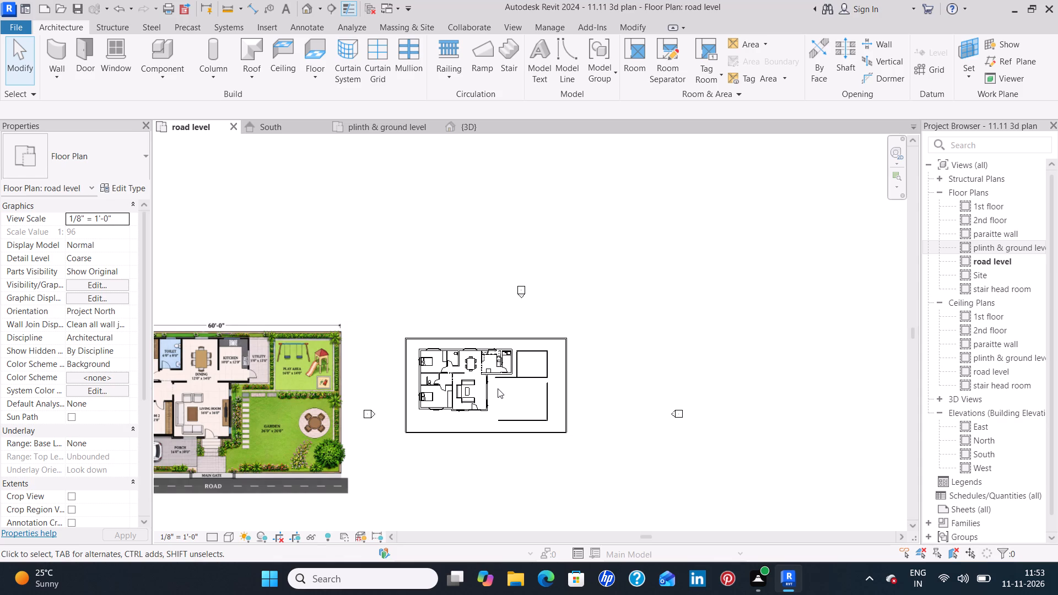
scroll(498, 388, up, 8)
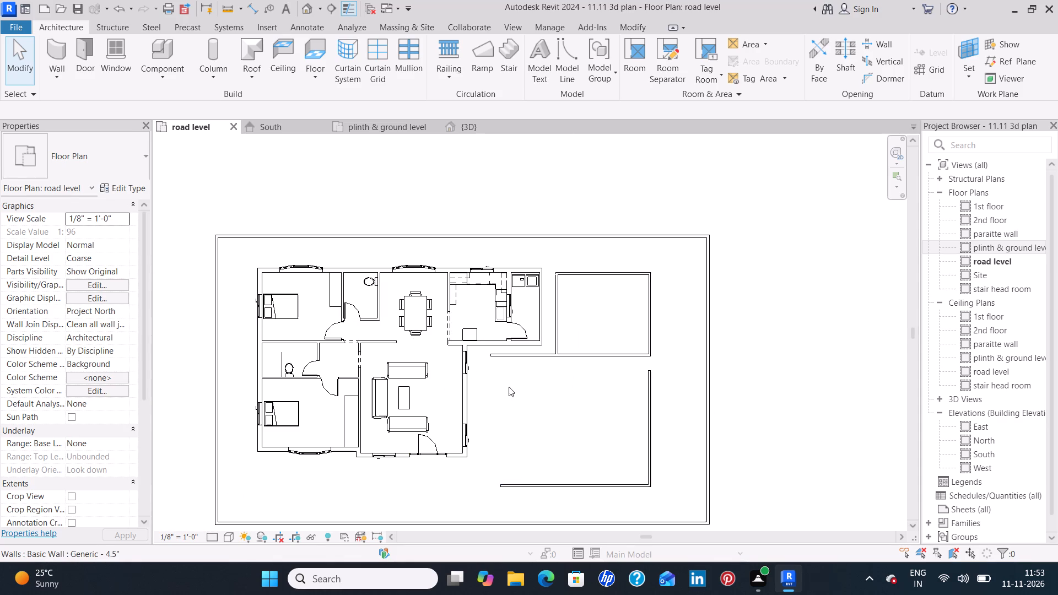
click(490, 354)
drag(490, 353, 498, 354)
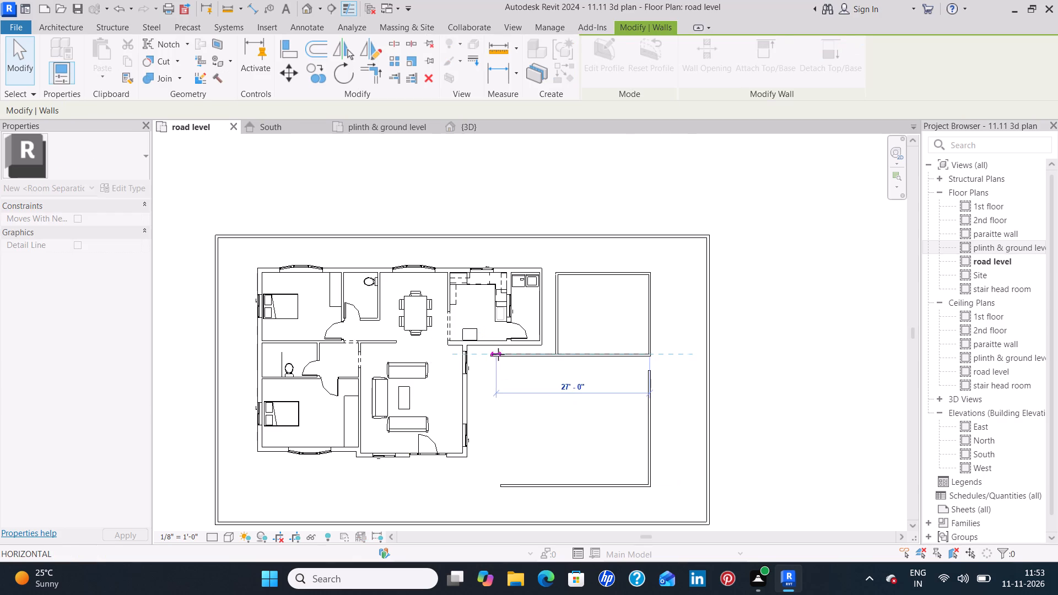
drag(498, 354, 508, 355)
drag(508, 355, 500, 356)
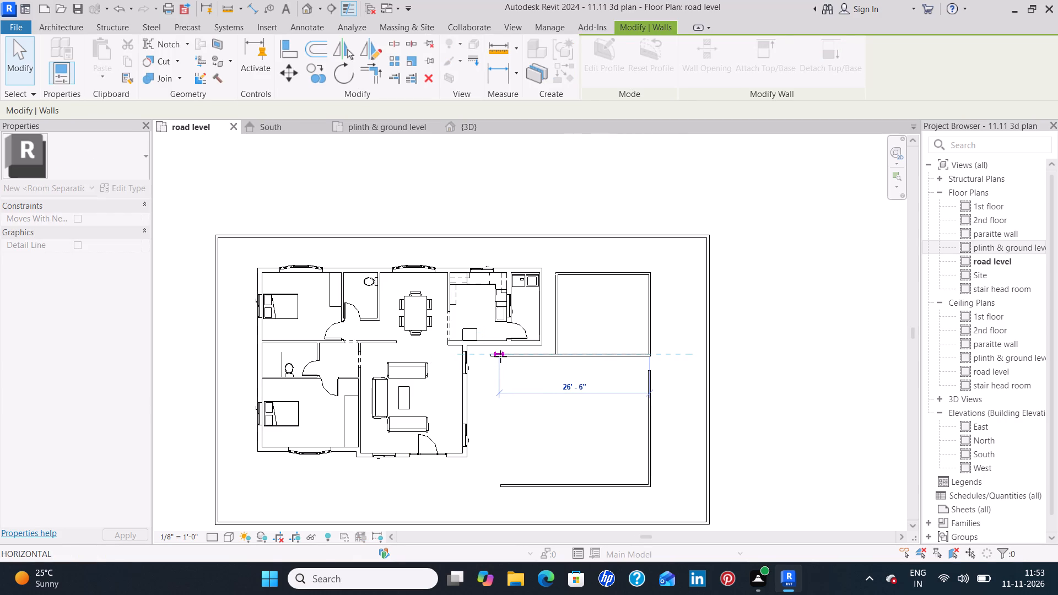
drag(500, 356, 505, 357)
drag(505, 357, 500, 359)
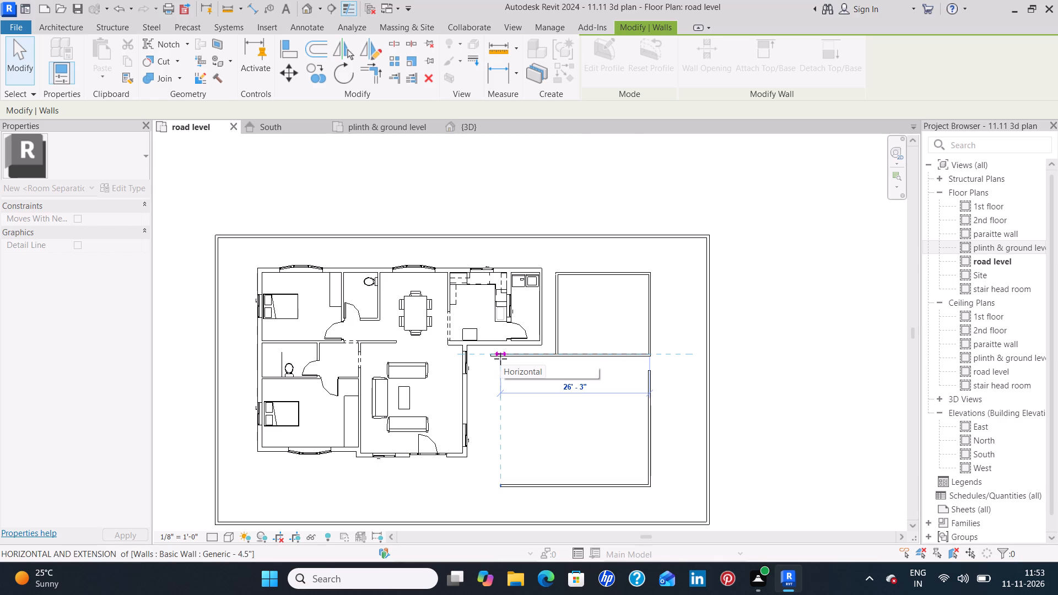
drag(500, 359, 507, 359)
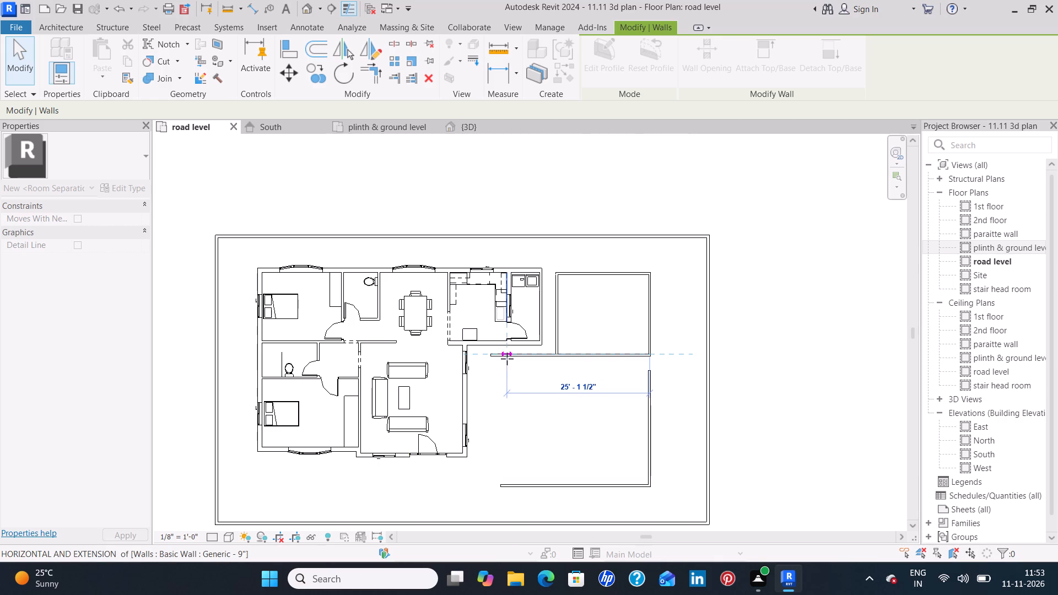
drag(507, 359, 504, 360)
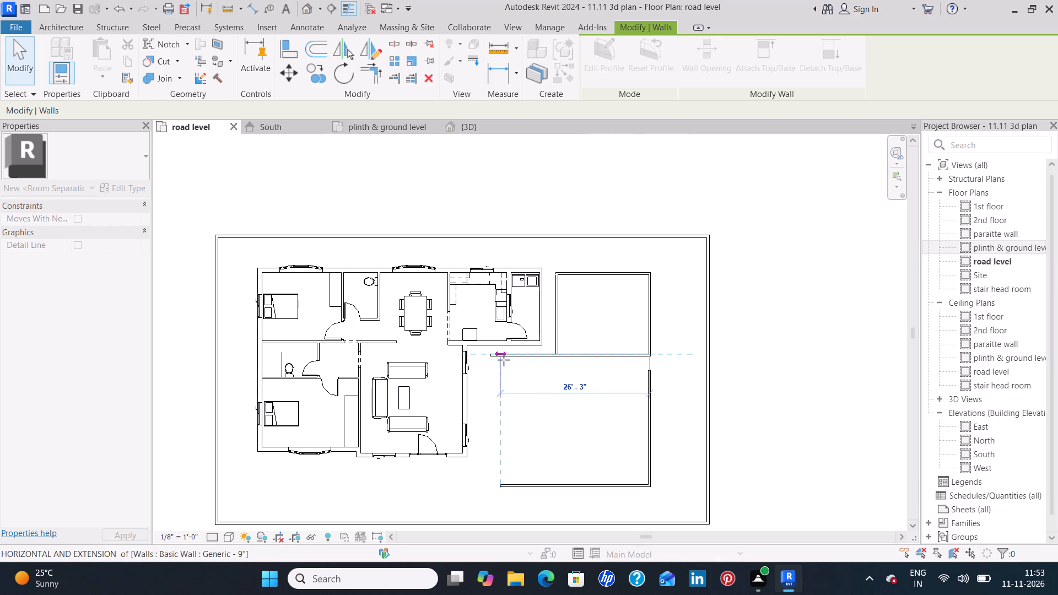
drag(504, 360, 505, 356)
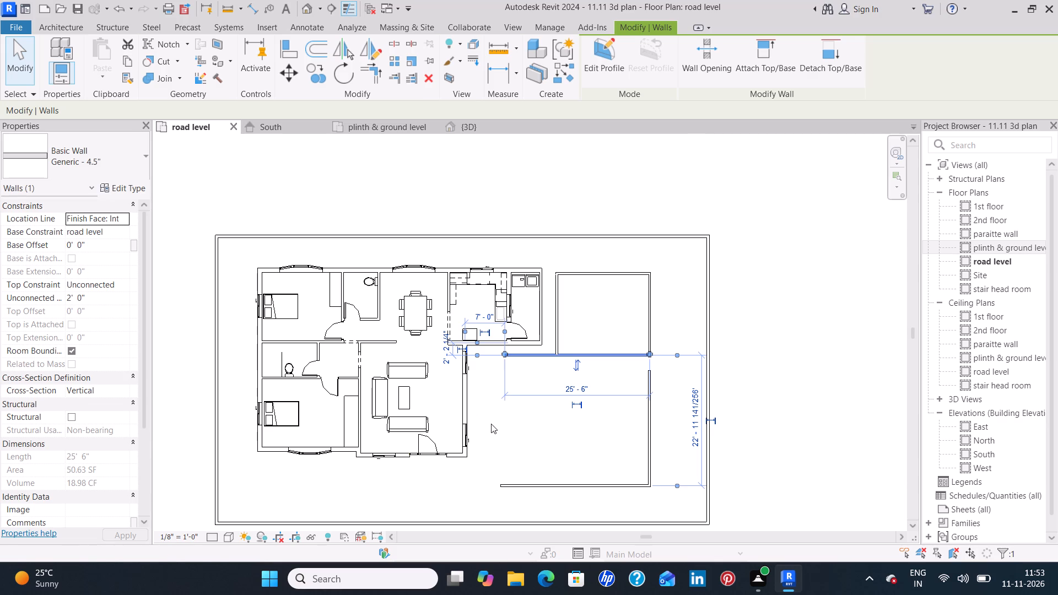
click(491, 424)
Compare the garden's north wall and the gap beside the house with the path and planting in the reference image.
scroll(551, 386, down, 2)
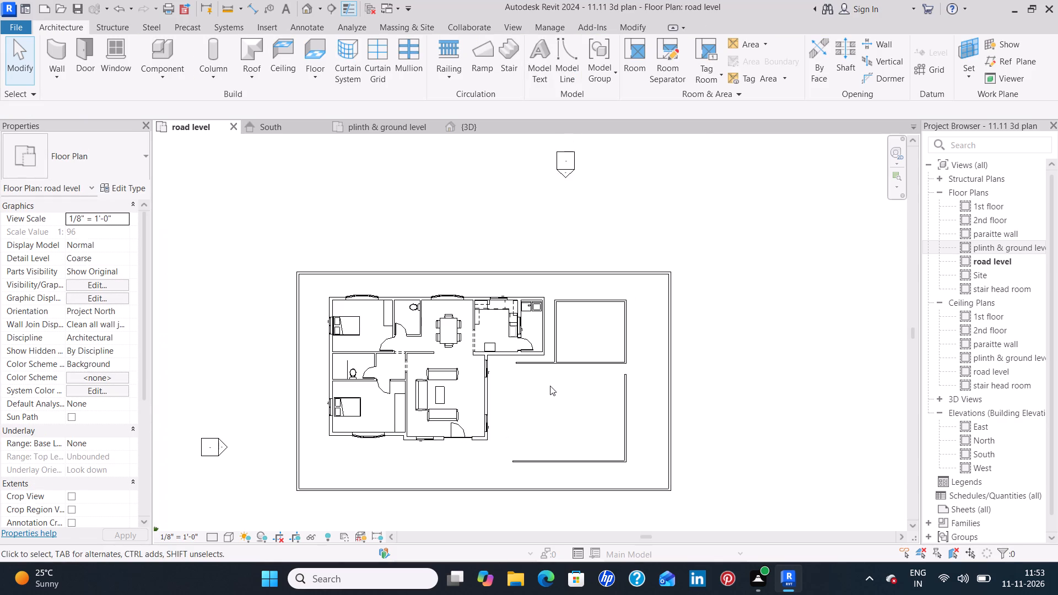
scroll(547, 386, down, 4)
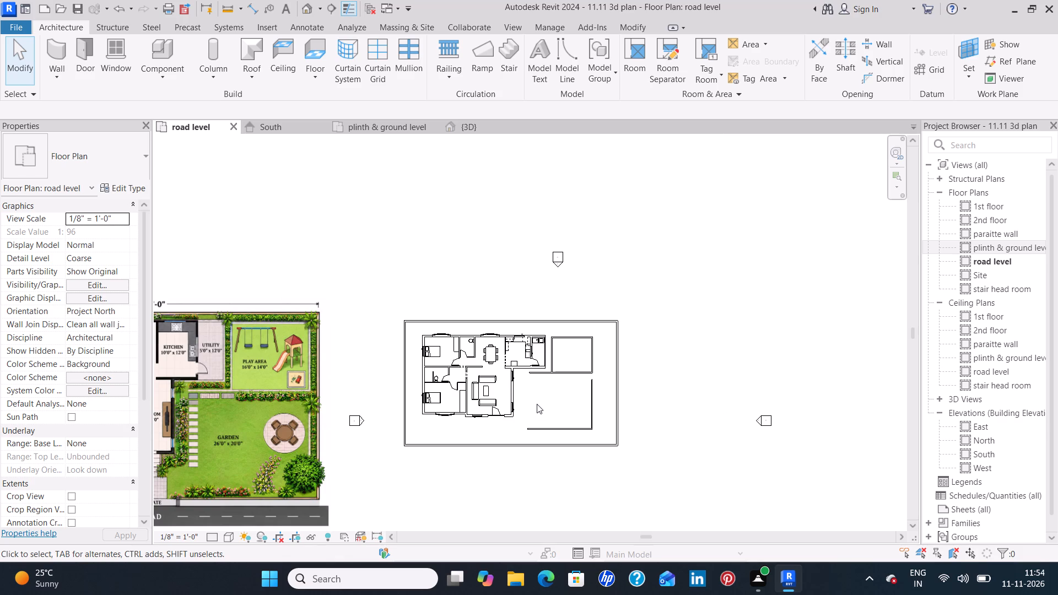
scroll(212, 417, up, 9)
middle_drag(212, 417, 420, 416)
scroll(407, 430, down, 3)
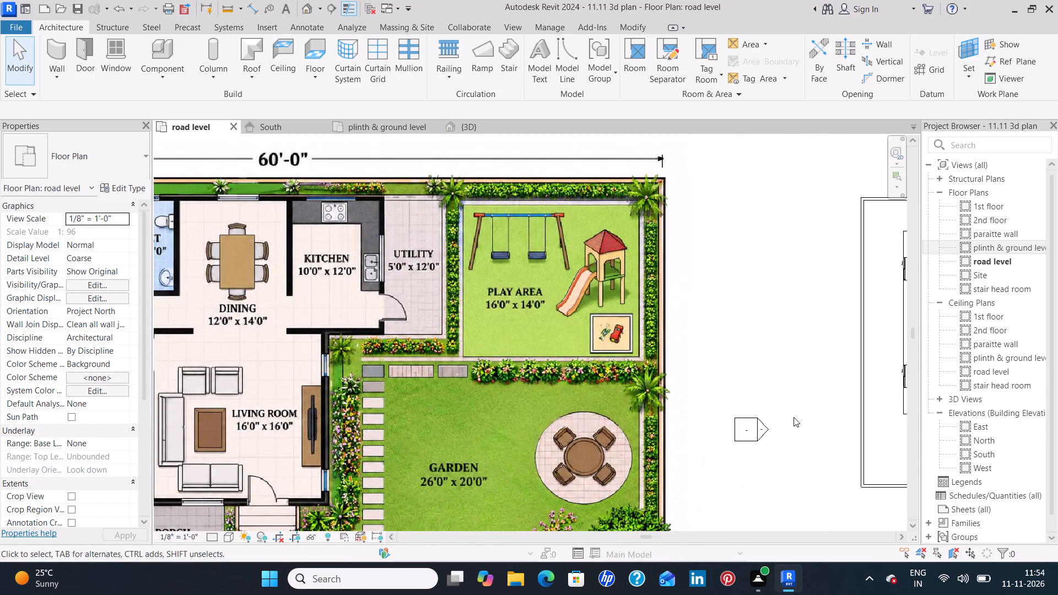
middle_drag(842, 403, 445, 420)
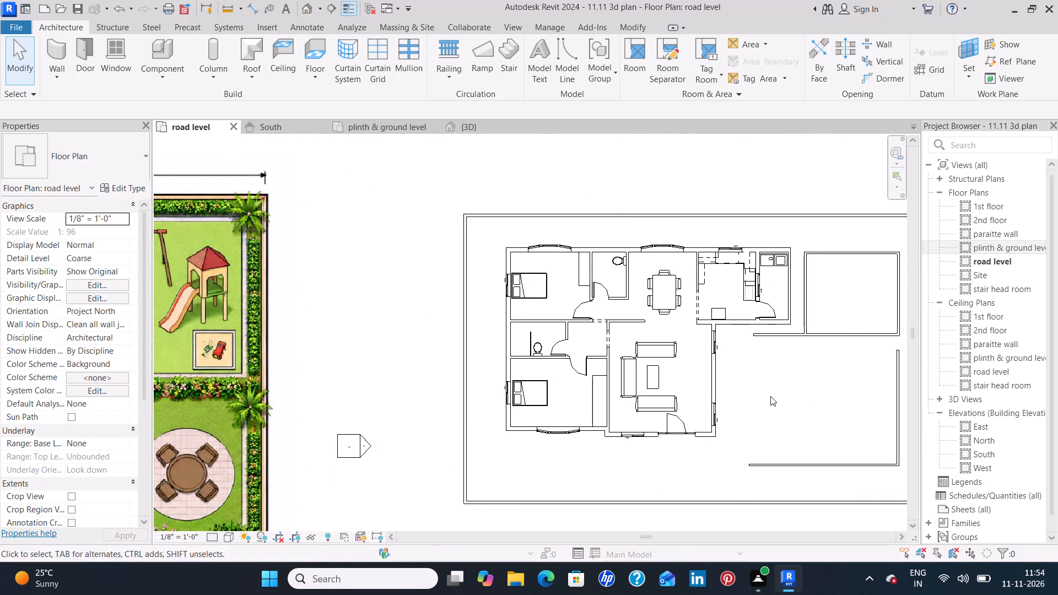
middle_drag(770, 396, 649, 408)
scroll(656, 379, up, 4)
middle_drag(619, 353, 579, 408)
scroll(580, 407, up, 7)
middle_drag(656, 450, 653, 414)
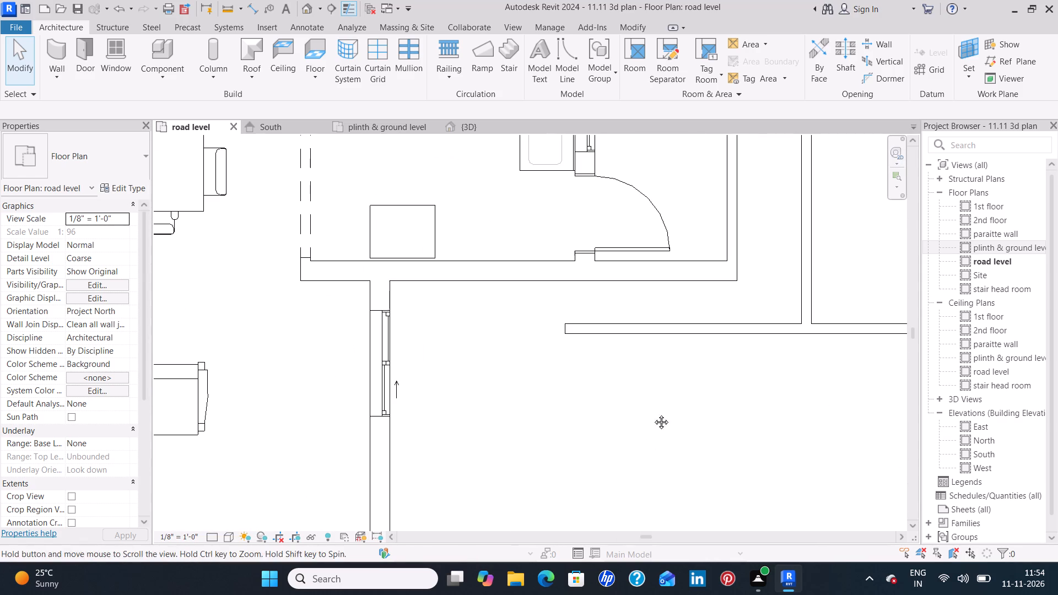
middle_drag(653, 414, 615, 331)
scroll(615, 331, down, 13)
middle_drag(608, 339, 822, 369)
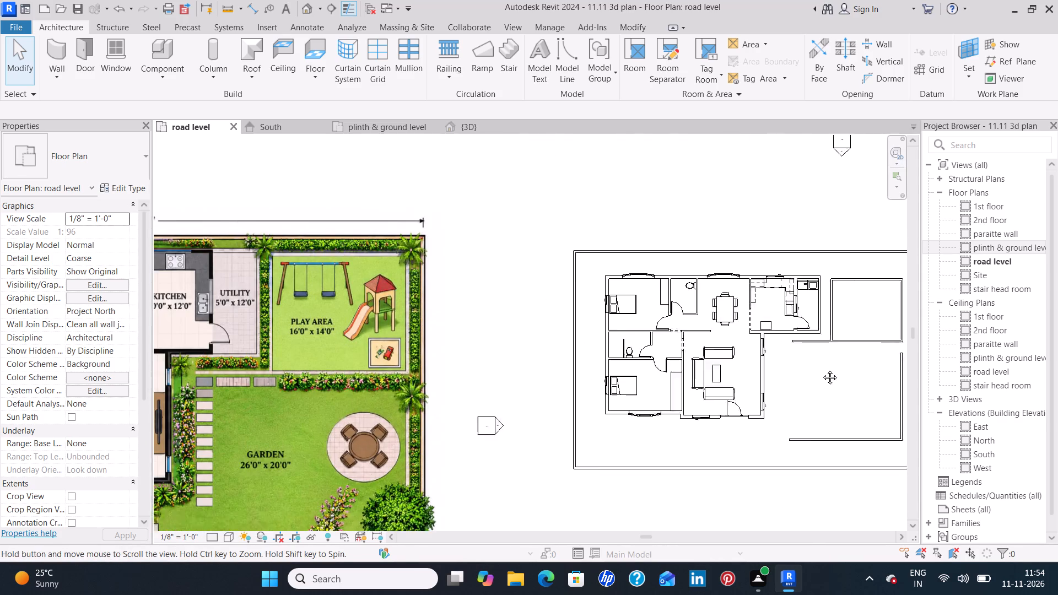
middle_drag(822, 369, 824, 370)
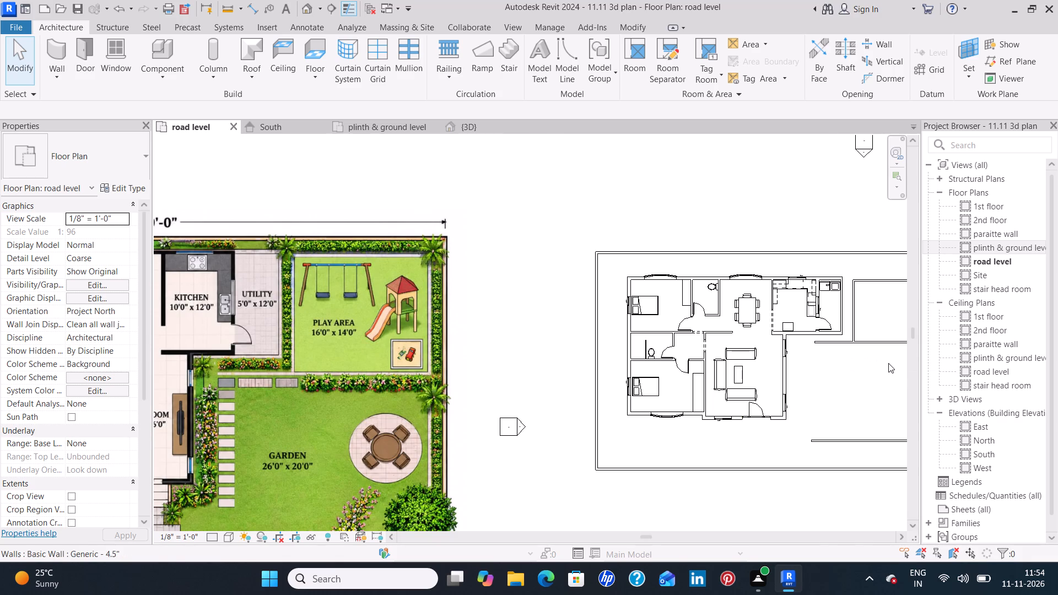
scroll(888, 363, up, 8)
middle_drag(775, 348, 692, 374)
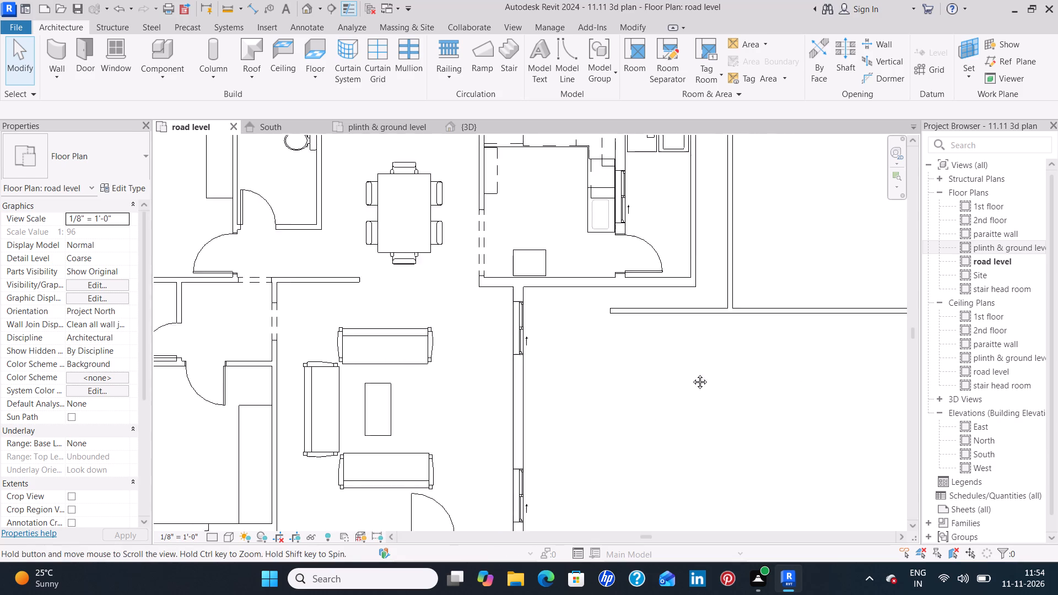
middle_drag(692, 374, 681, 377)
scroll(623, 363, up, 4)
middle_drag(631, 387, 613, 344)
scroll(606, 342, up, 3)
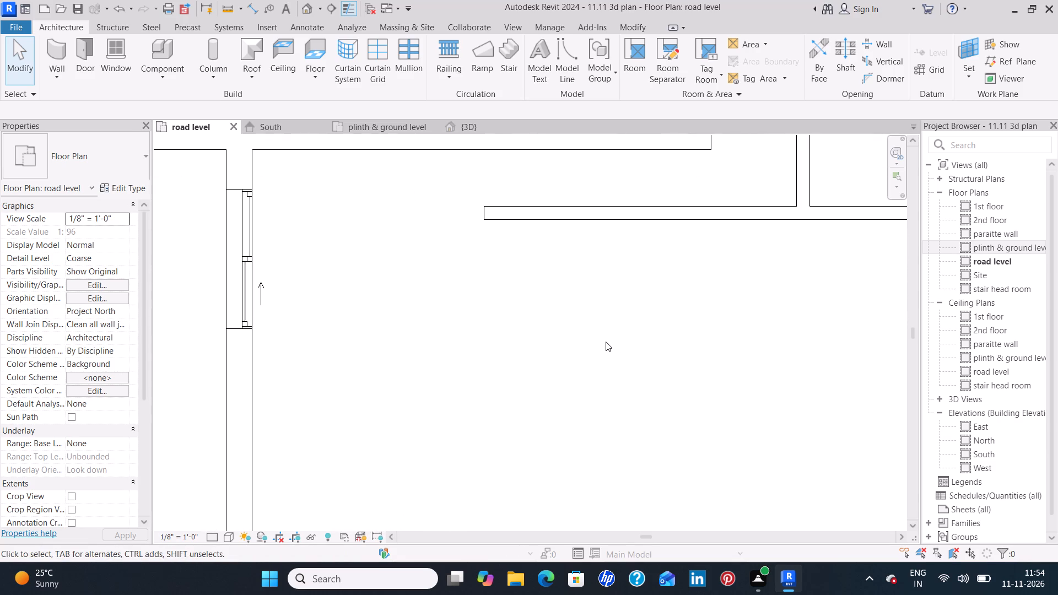
middle_drag(641, 320, 601, 331)
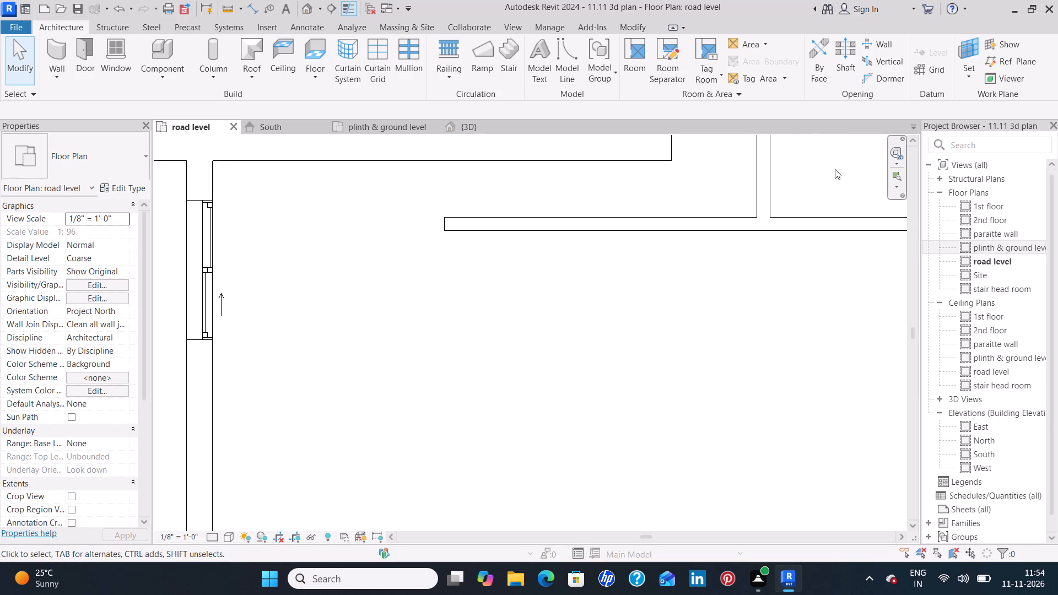
Start a floor on the road level and duplicate the Generic - 12" floor type as Generic - 2".
click(316, 50)
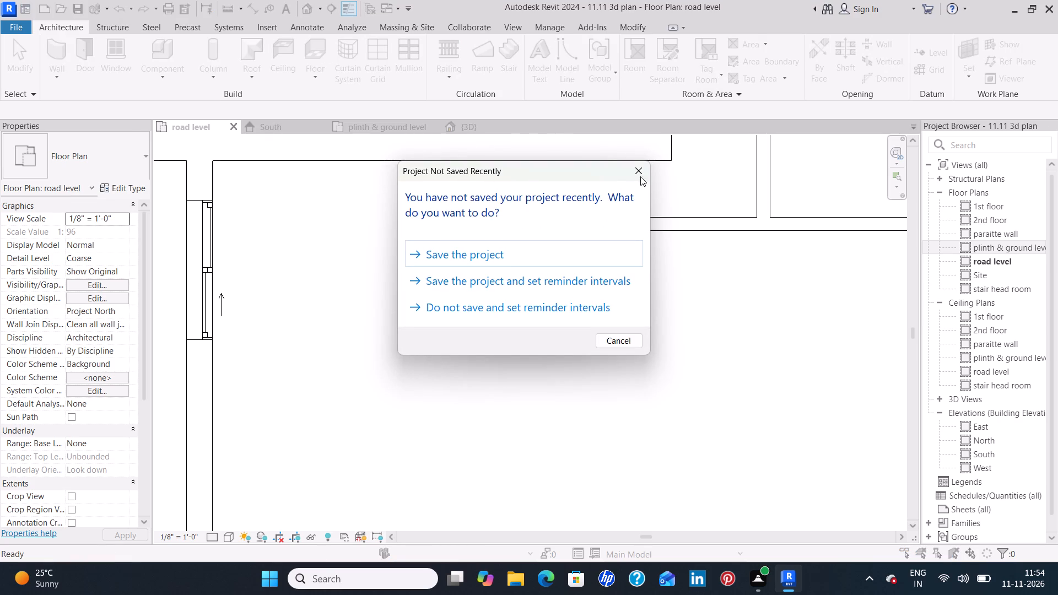
click(639, 170)
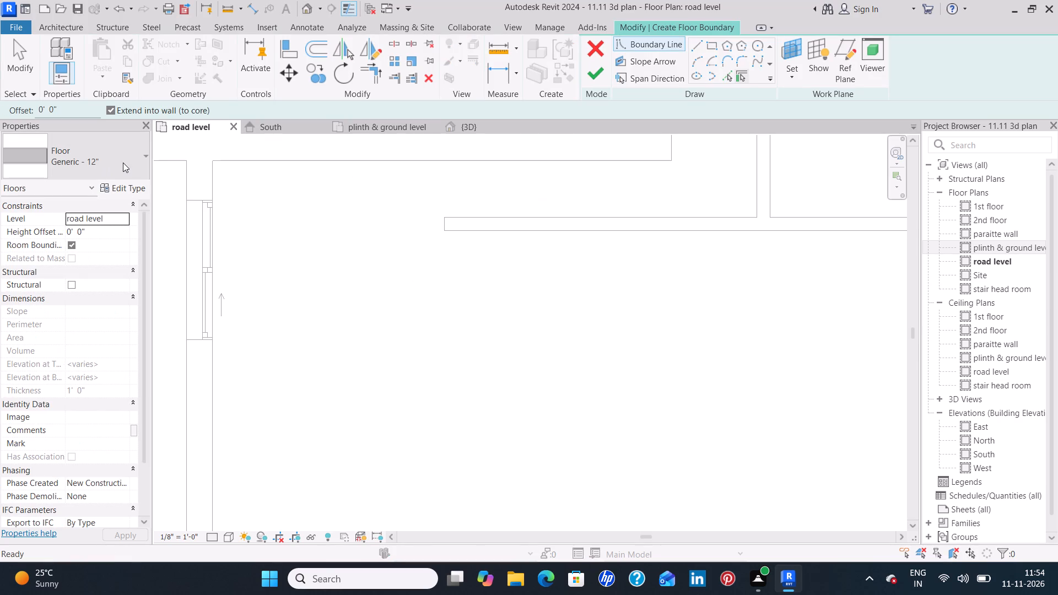
click(127, 186)
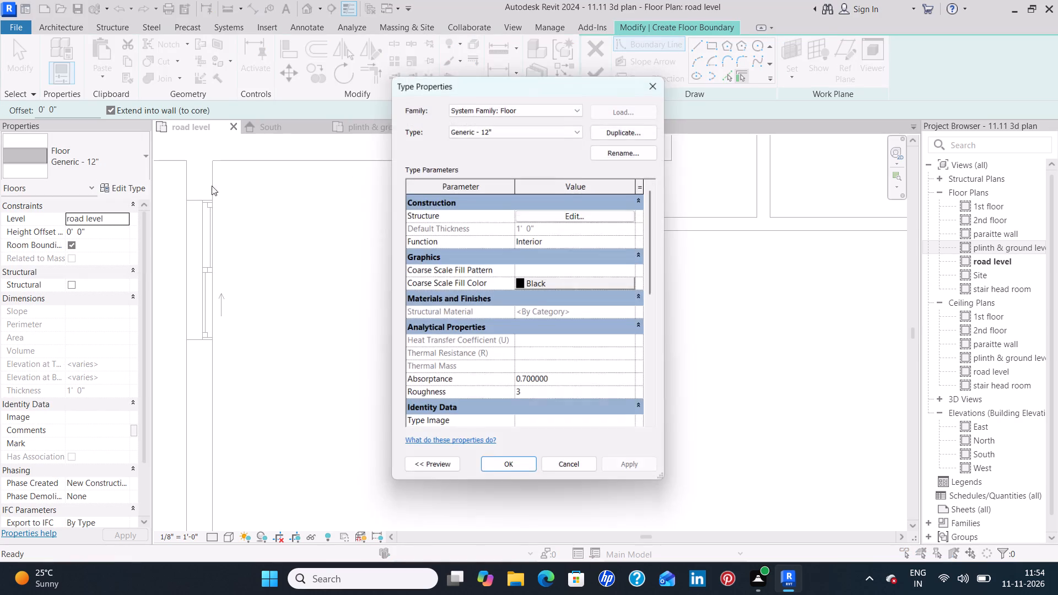
click(641, 132)
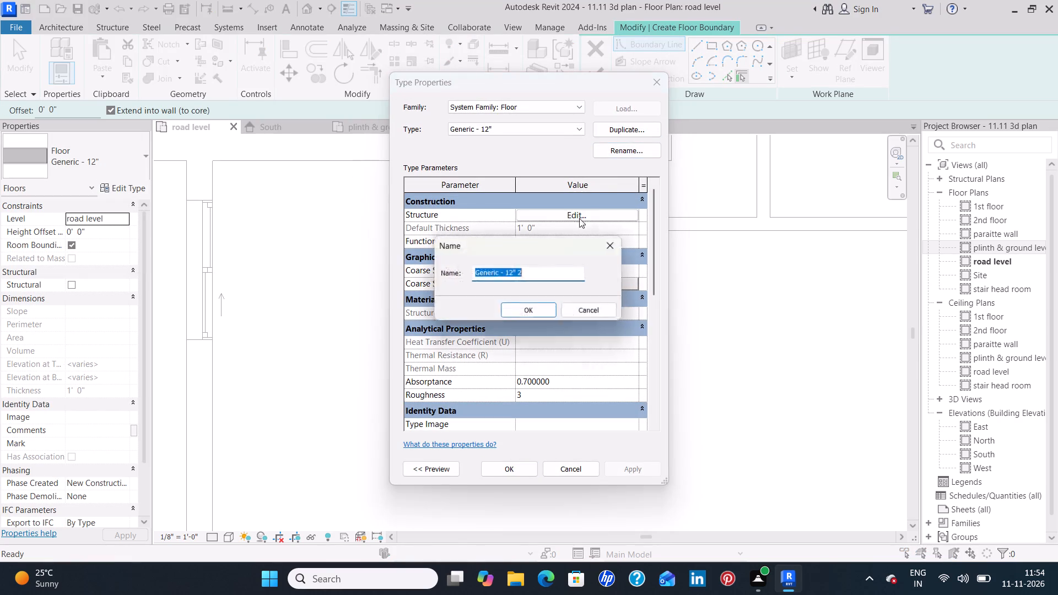
click(553, 267)
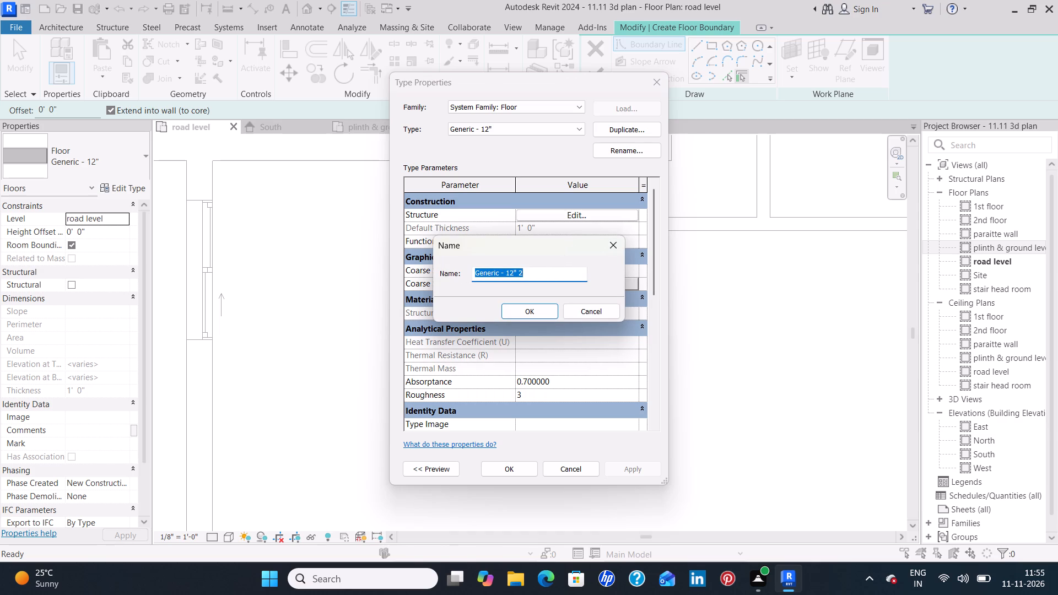
click(550, 278)
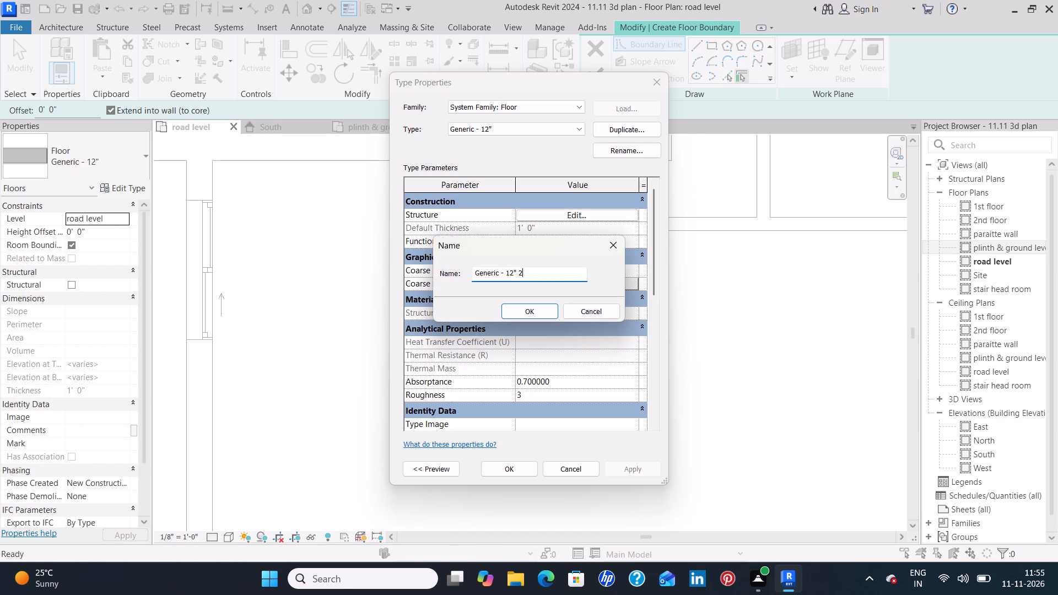
key(BackSpace)
key(BackSpace)
key(BackSpace)
key(BackSpace)
key(BackSpace)
text(2")
key(Return)
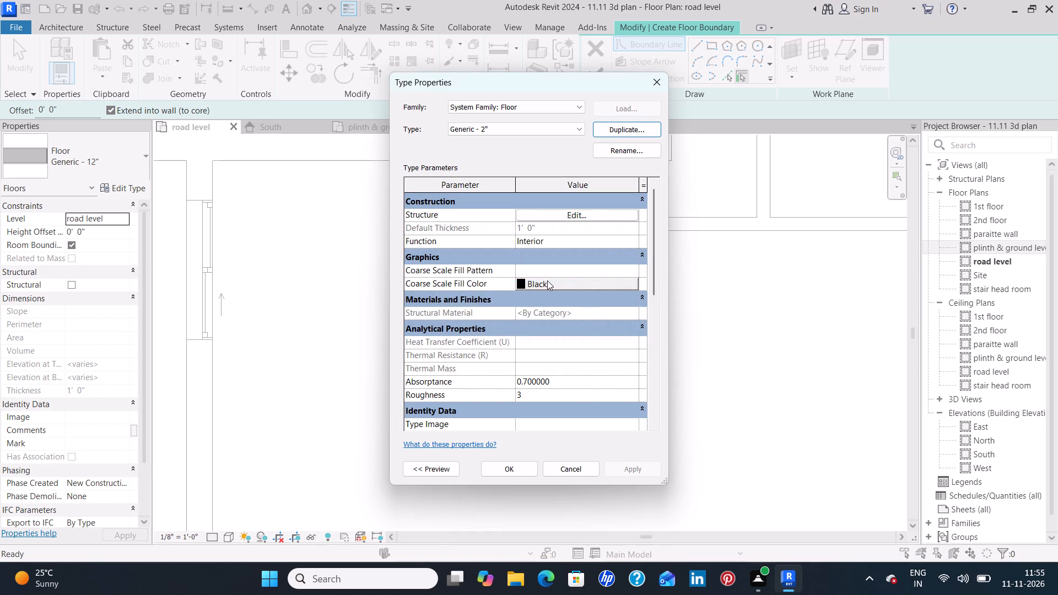
Set the structure layer thickness of the Generic - 2" floor type to 2" and apply the type.
click(614, 219)
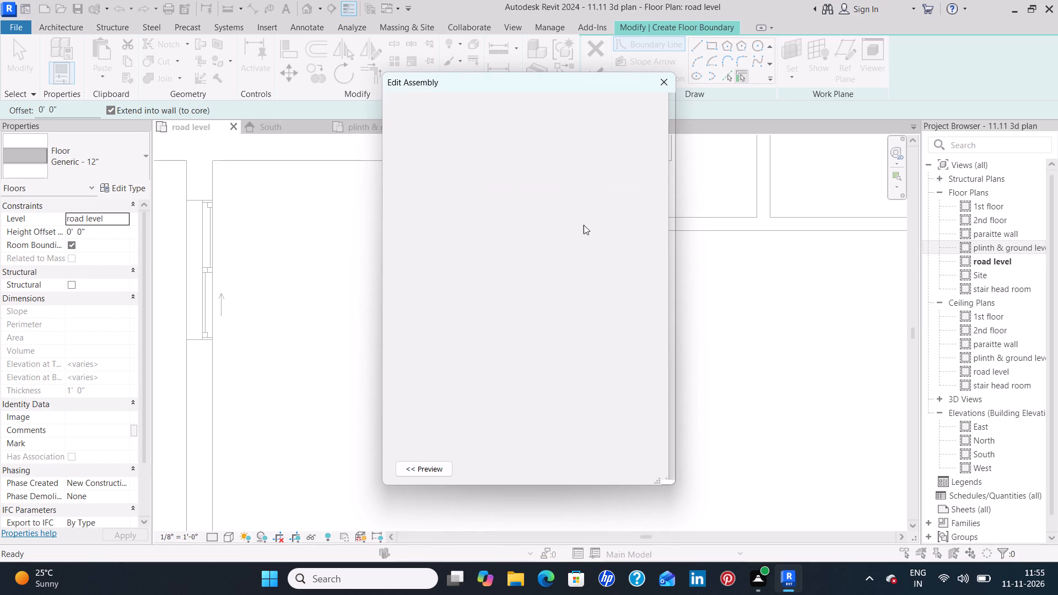
click(533, 221)
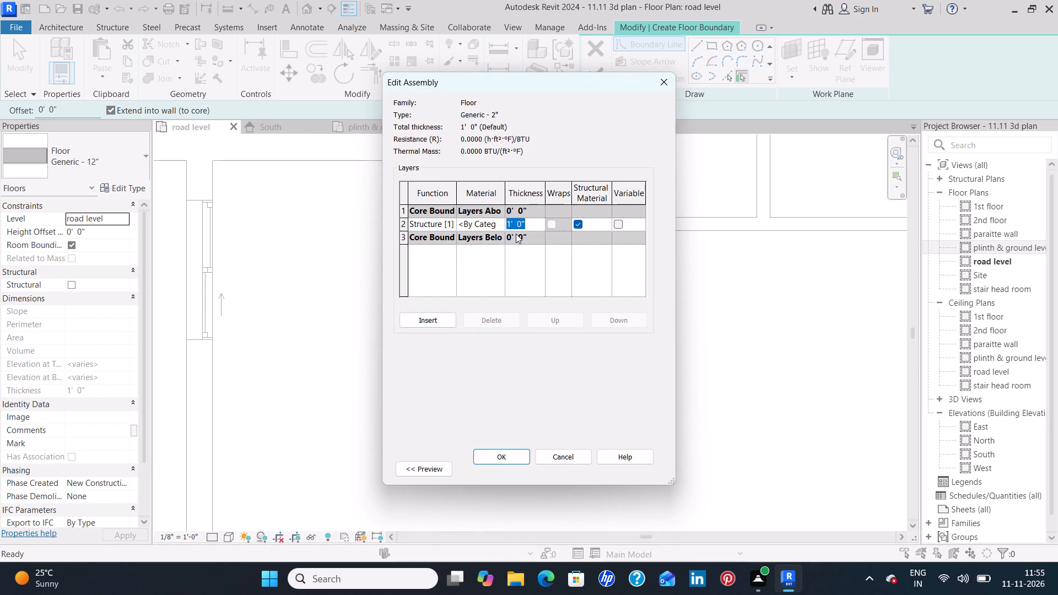
key(BackSpace)
key(2)
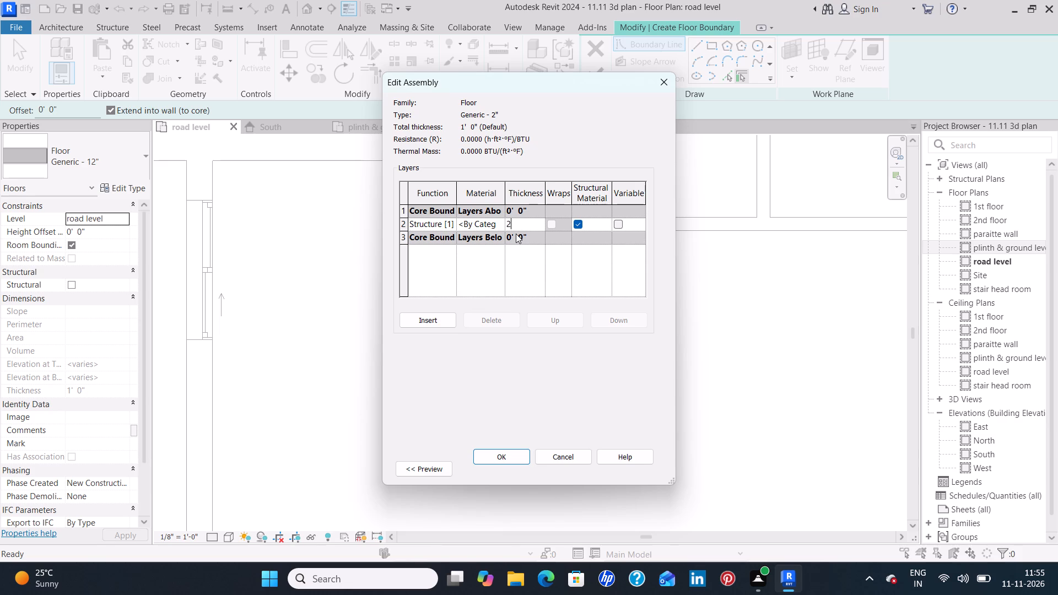
key(shift+quotedbl)
click(508, 455)
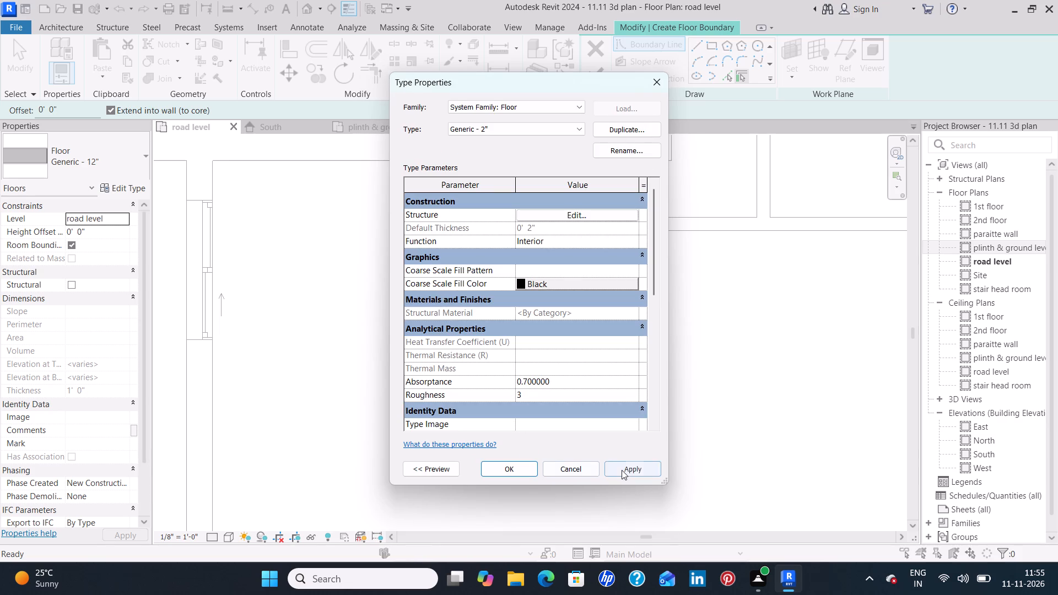
click(624, 470)
click(517, 471)
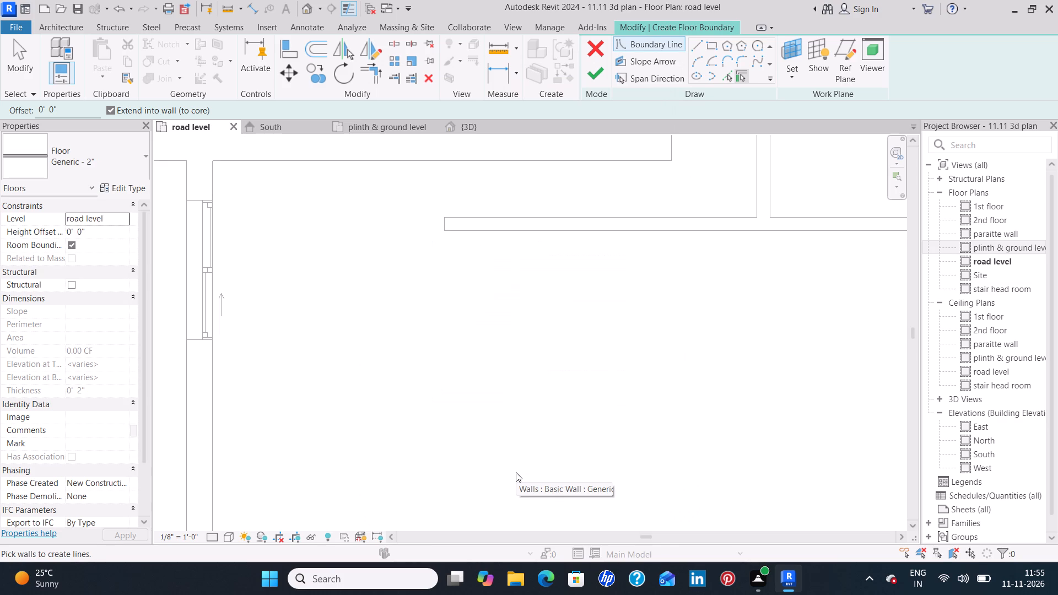
Sketch a 2' 0" by 1' 0" rectangular floor just south of the garden's north wall, aligned with its west end, and finish it.
click(715, 48)
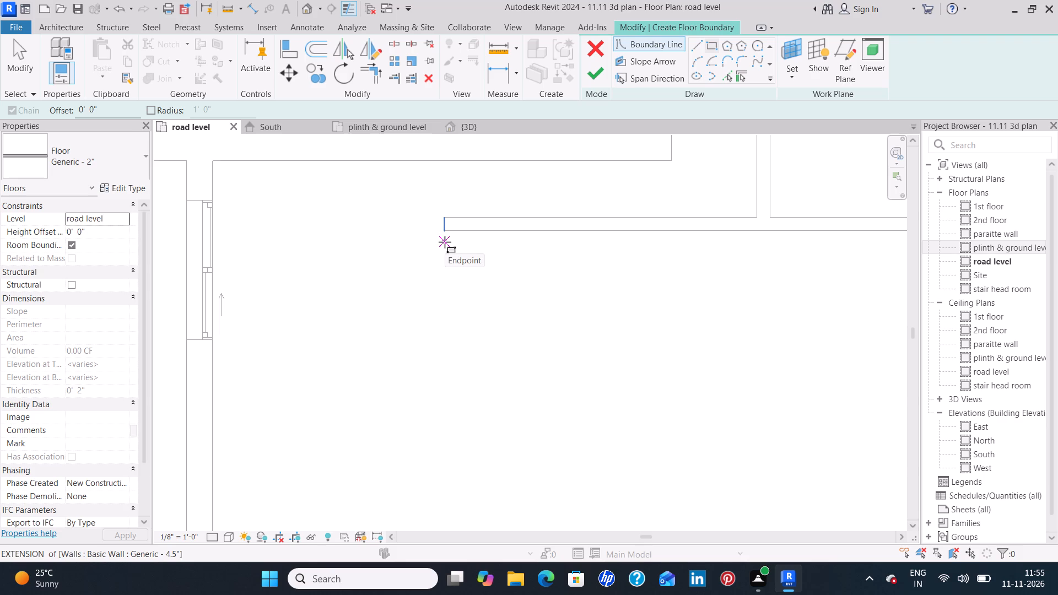
click(444, 240)
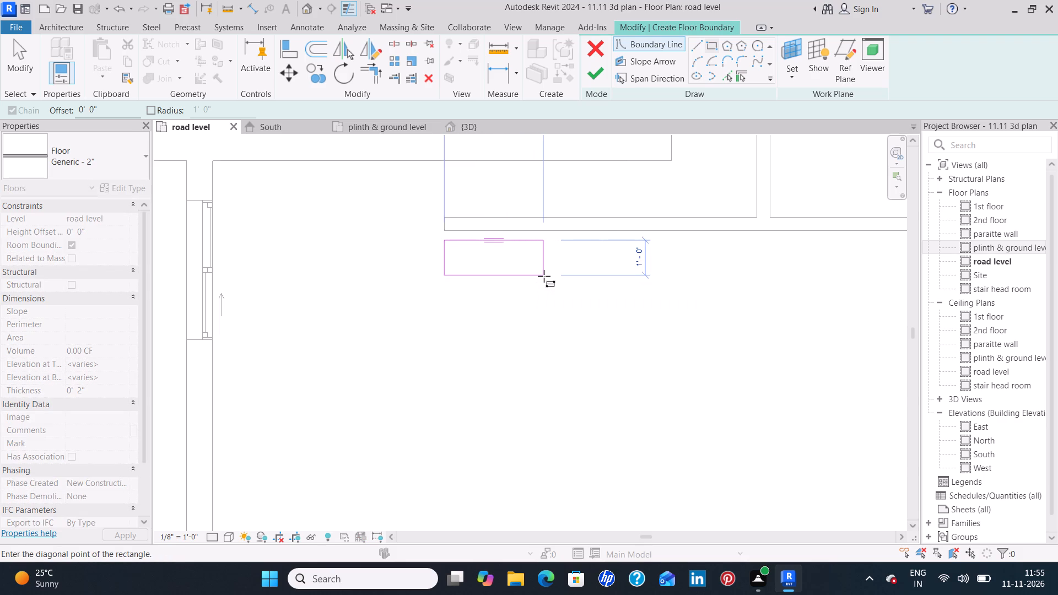
scroll(544, 275, down, 2)
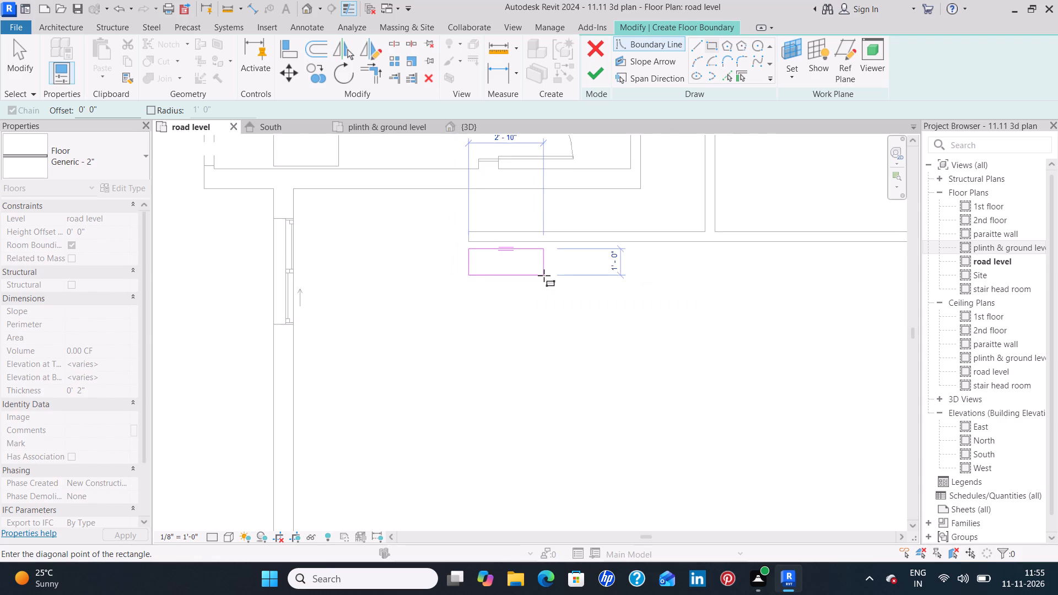
scroll(544, 275, down, 1)
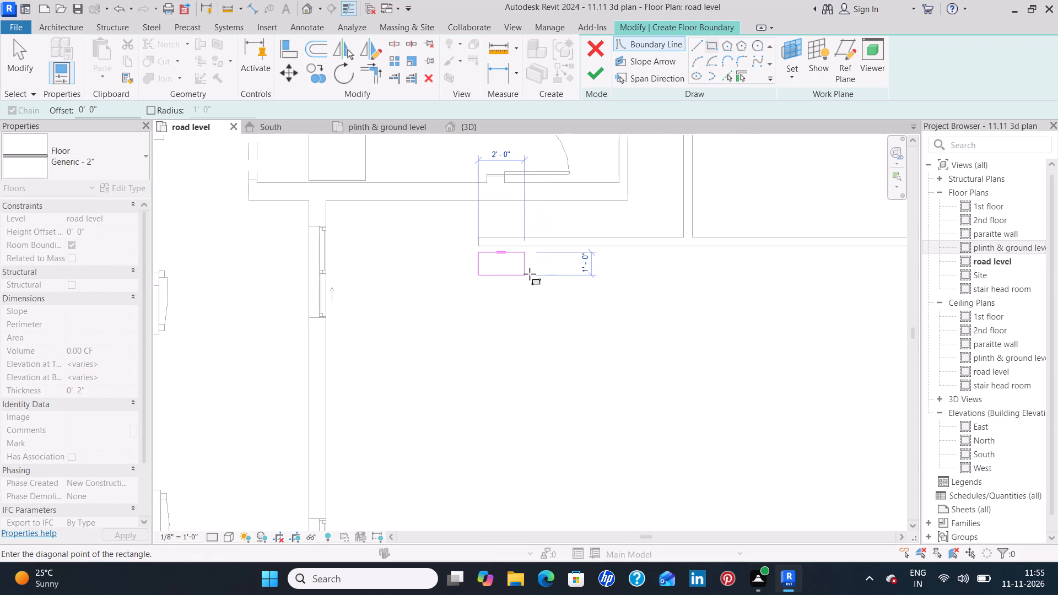
click(530, 274)
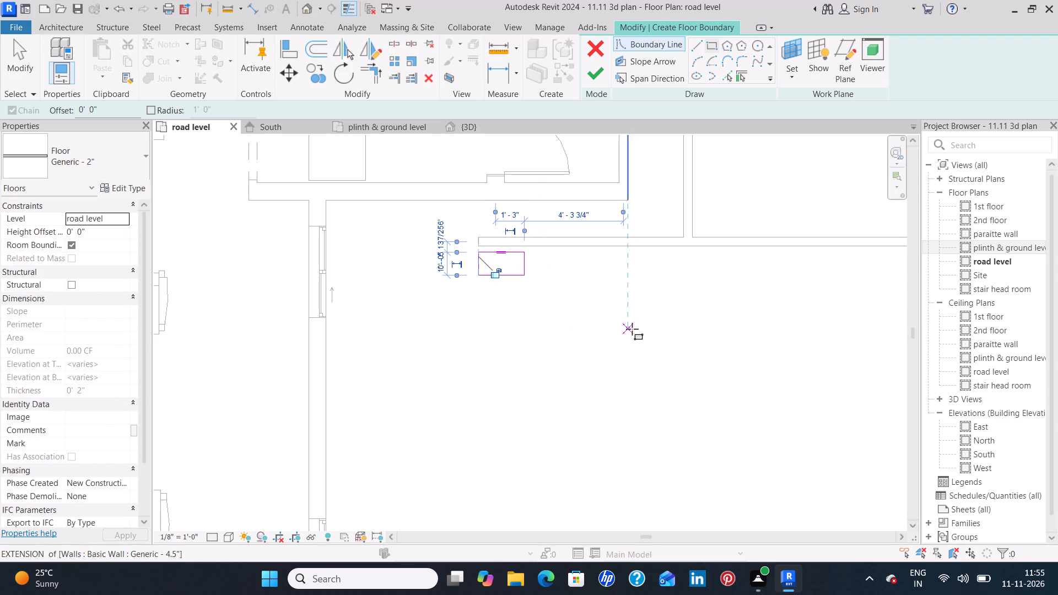
scroll(614, 337, down, 15)
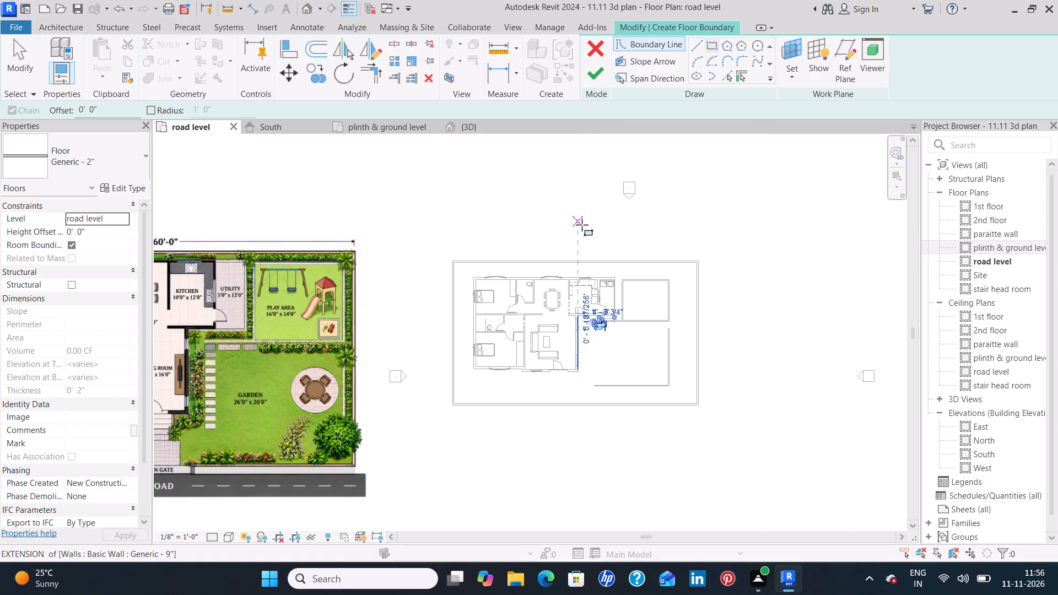
key(Escape)
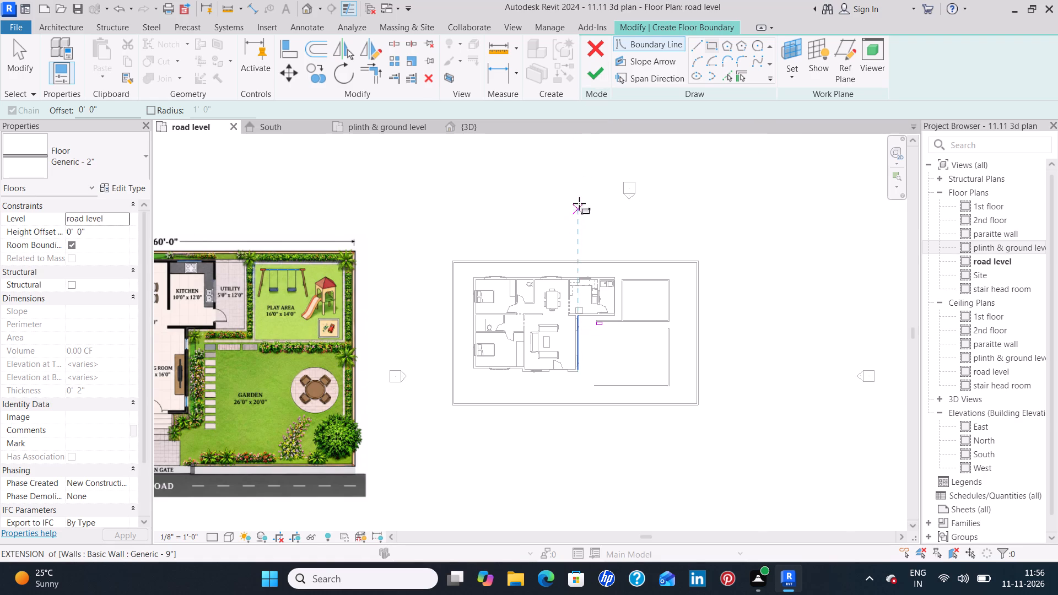
click(598, 80)
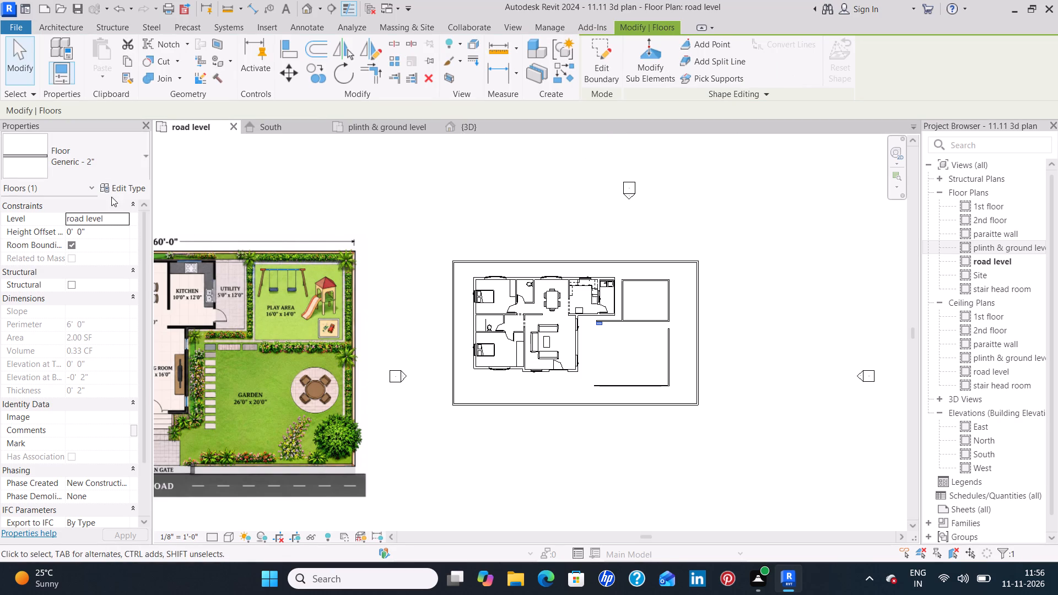
Duplicate the new small slab's Generic - 2" floor type under the suggested name, keeping the copy assigned to the slab.
click(127, 192)
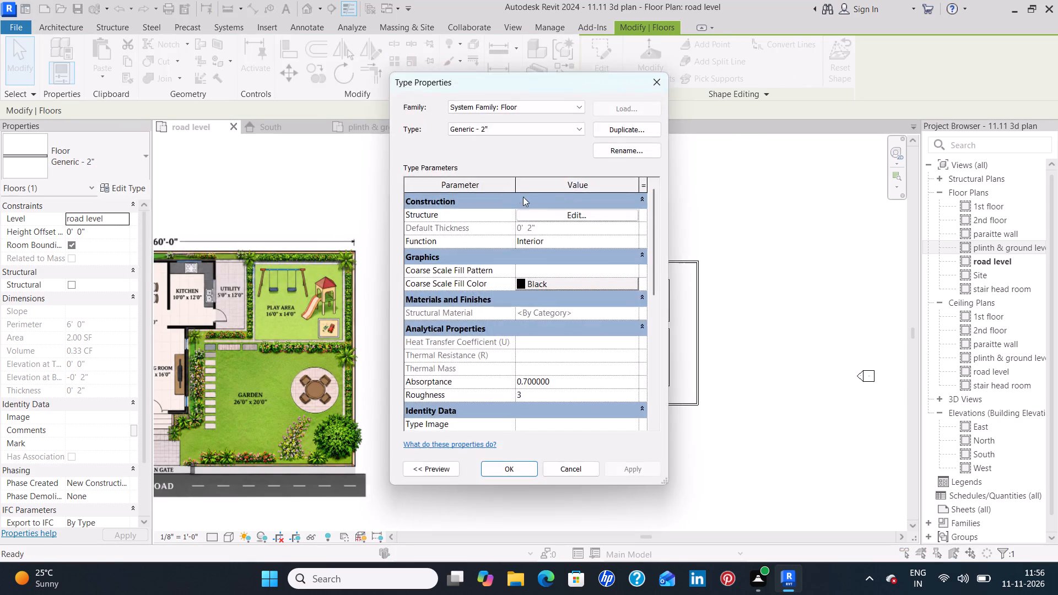
click(641, 133)
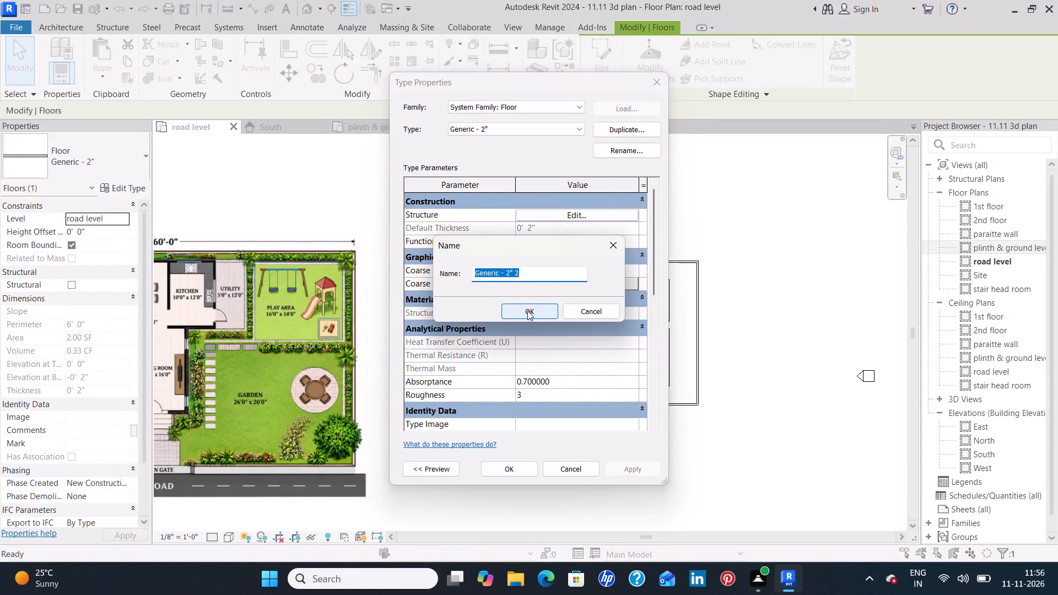
click(527, 311)
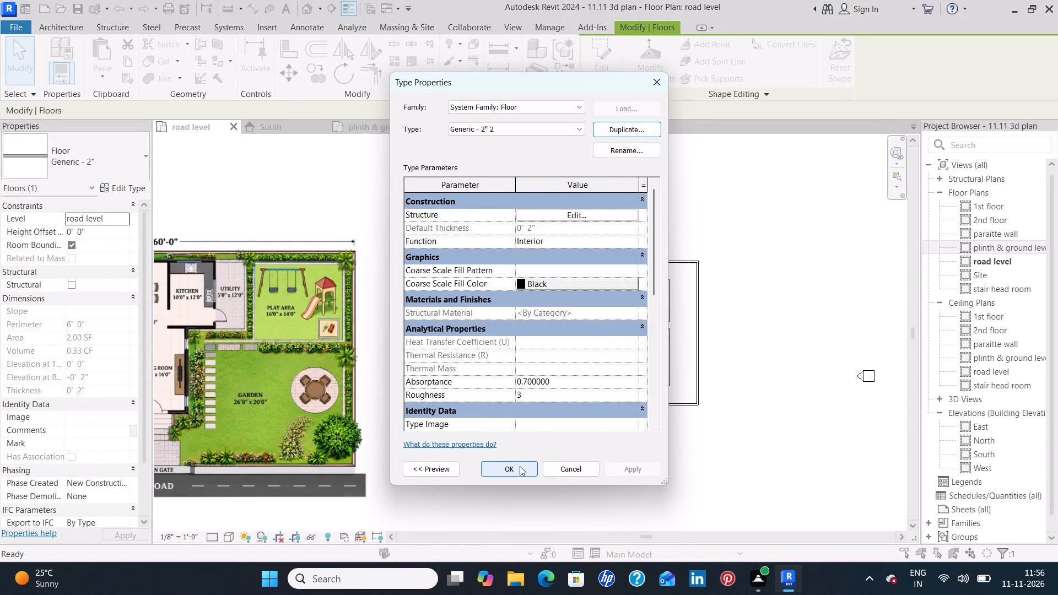
click(520, 466)
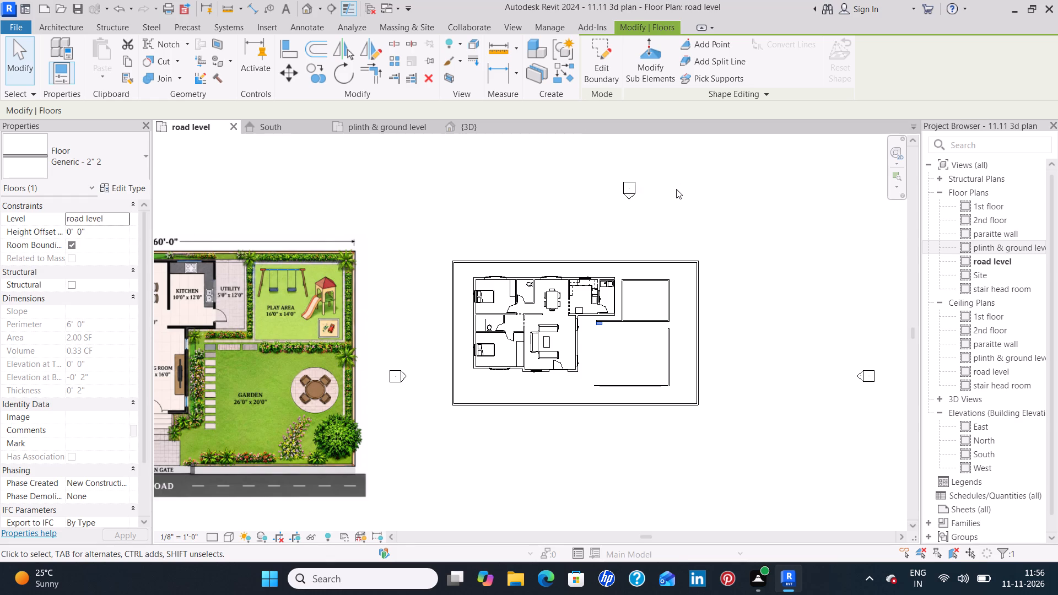
key(Escape)
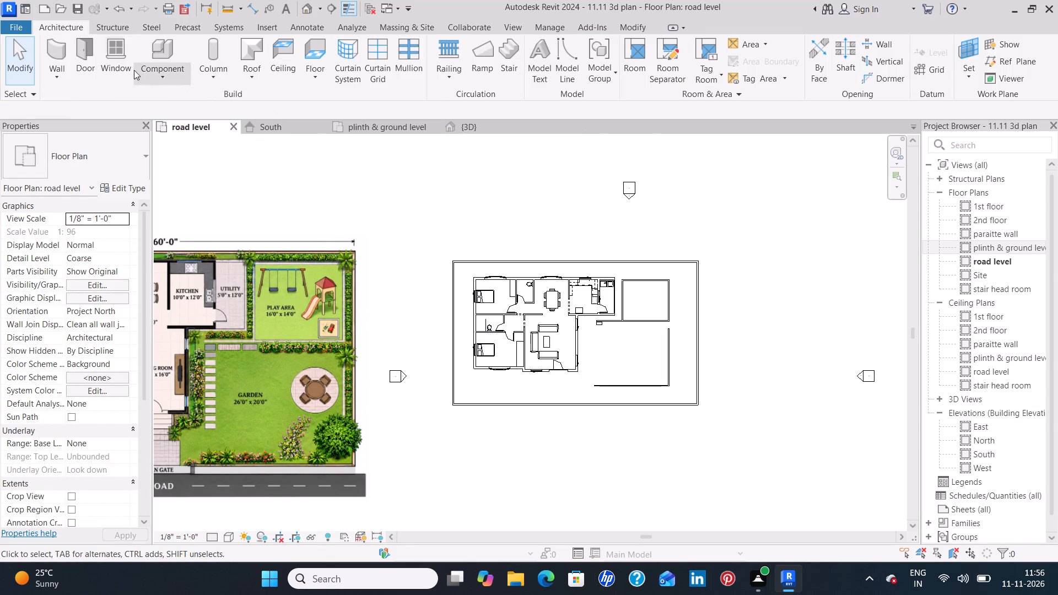
Start another floor on the road level.
click(319, 55)
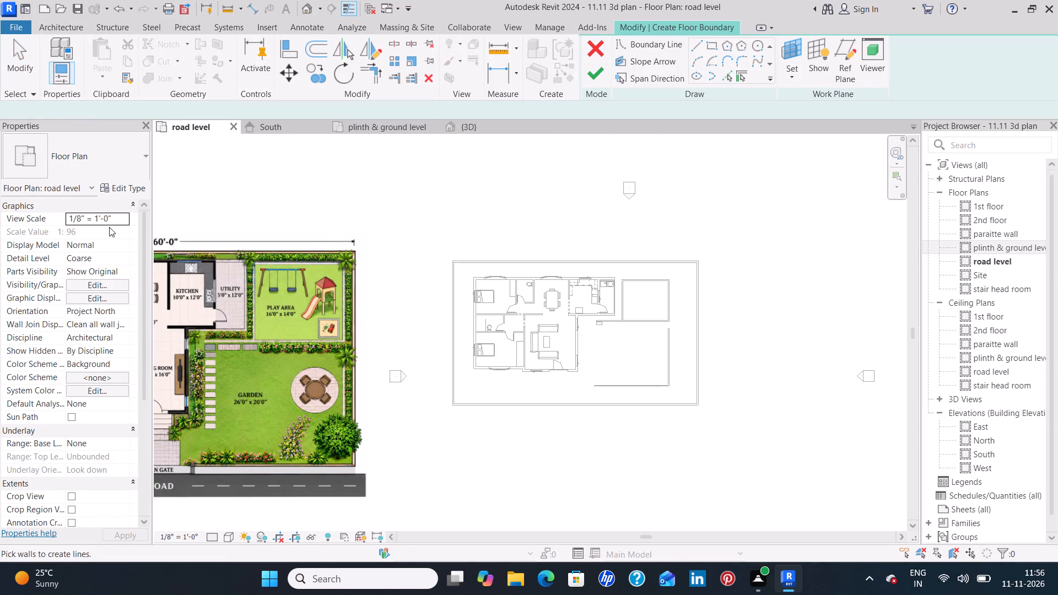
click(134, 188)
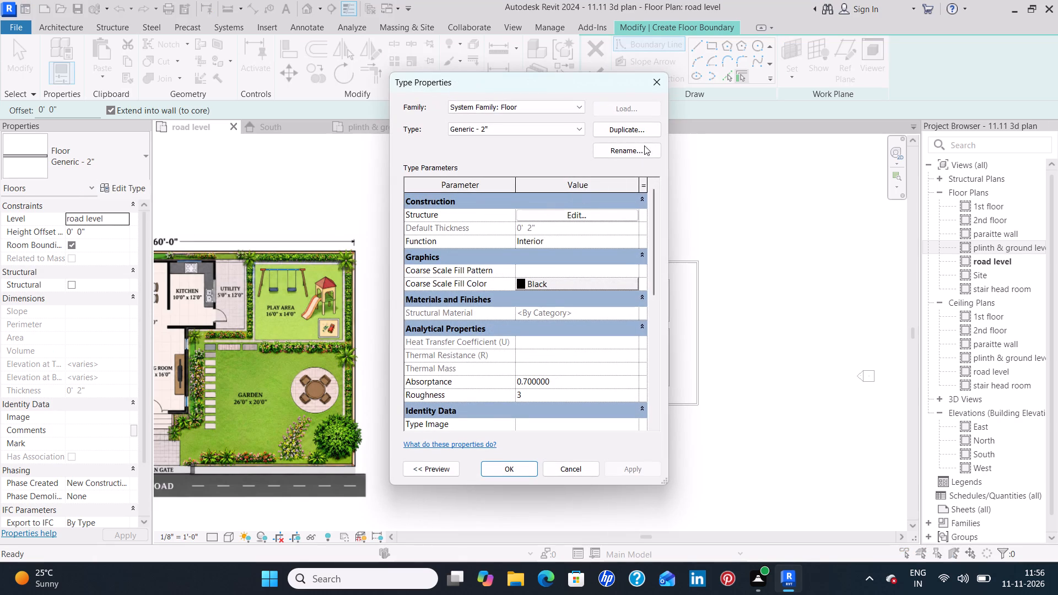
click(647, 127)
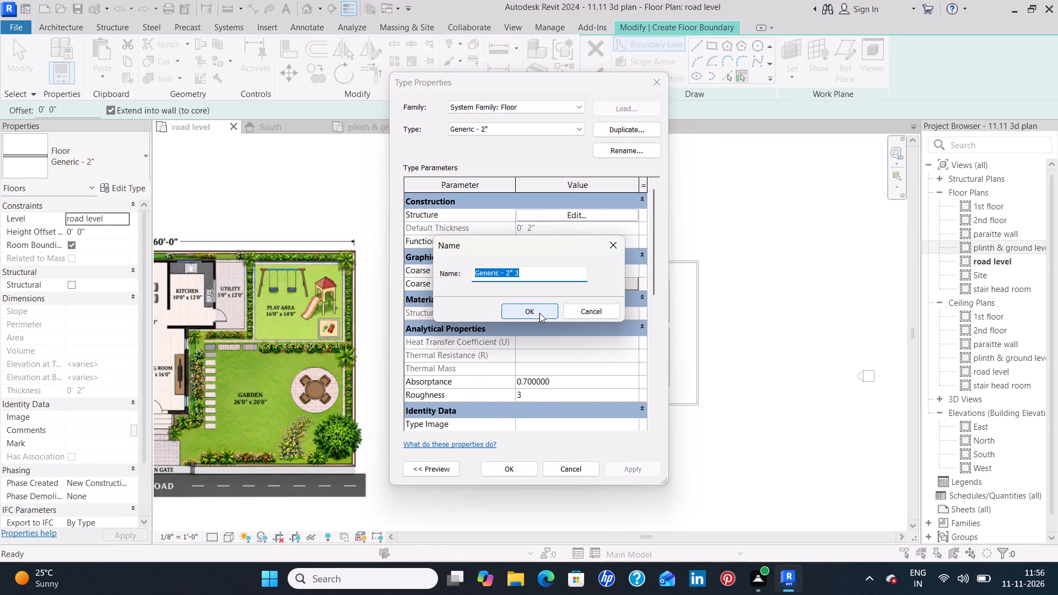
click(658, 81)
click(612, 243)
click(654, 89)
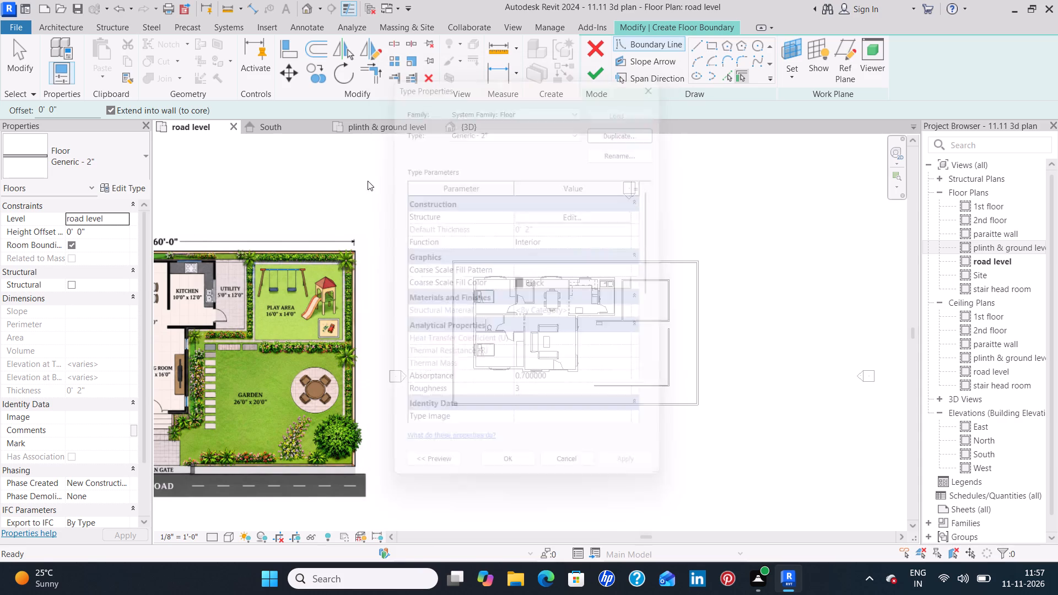
Sketch a 4' 0" by 1' 0" rectangular floor of type Generic - 2" 2 just east of the small slab below the garden's north wall and finish it.
click(113, 163)
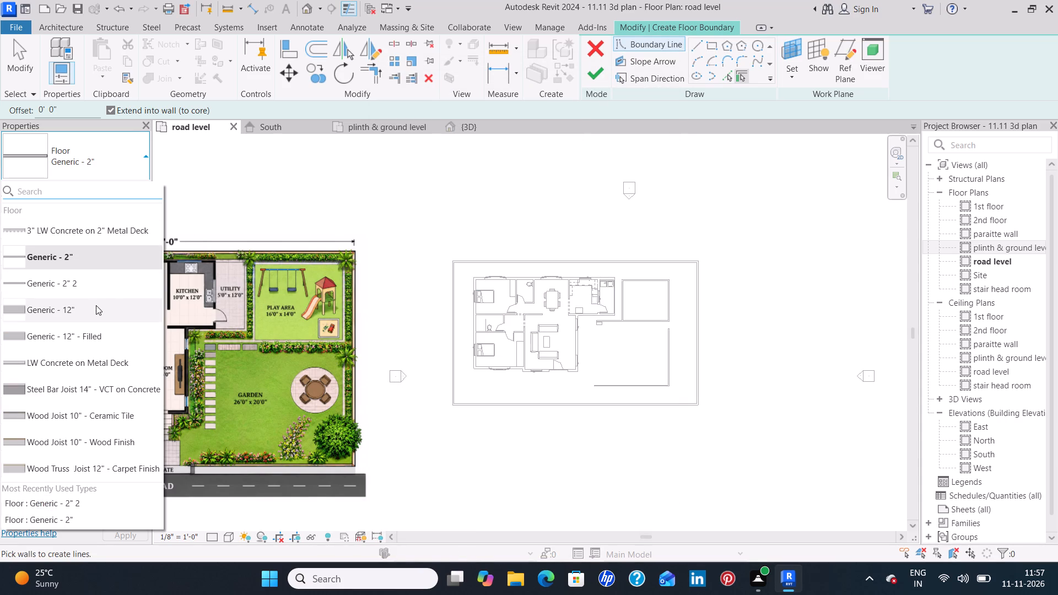
click(109, 290)
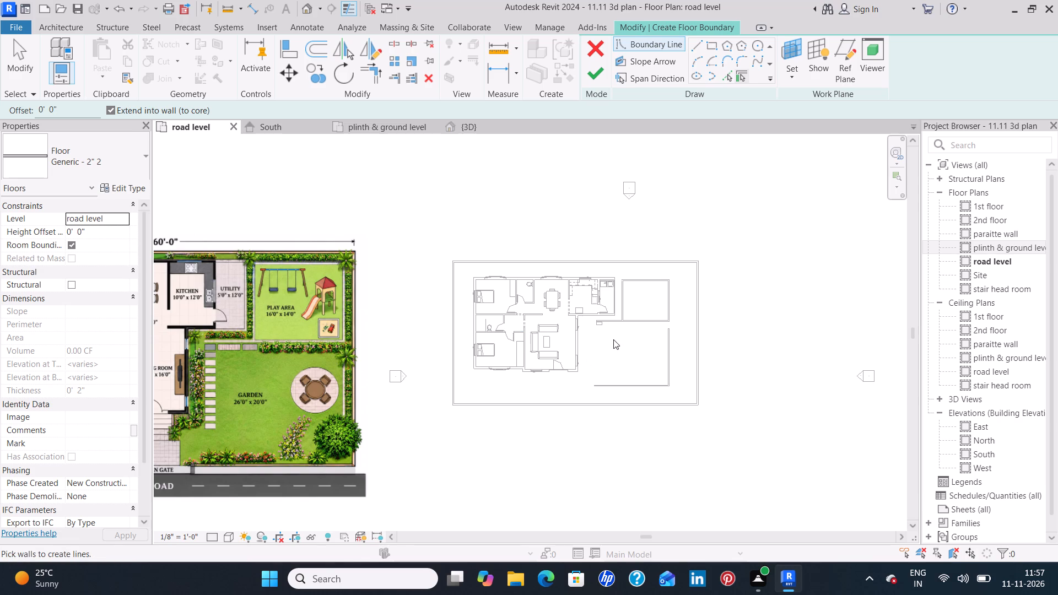
scroll(611, 327, up, 4)
scroll(609, 329, down, 4)
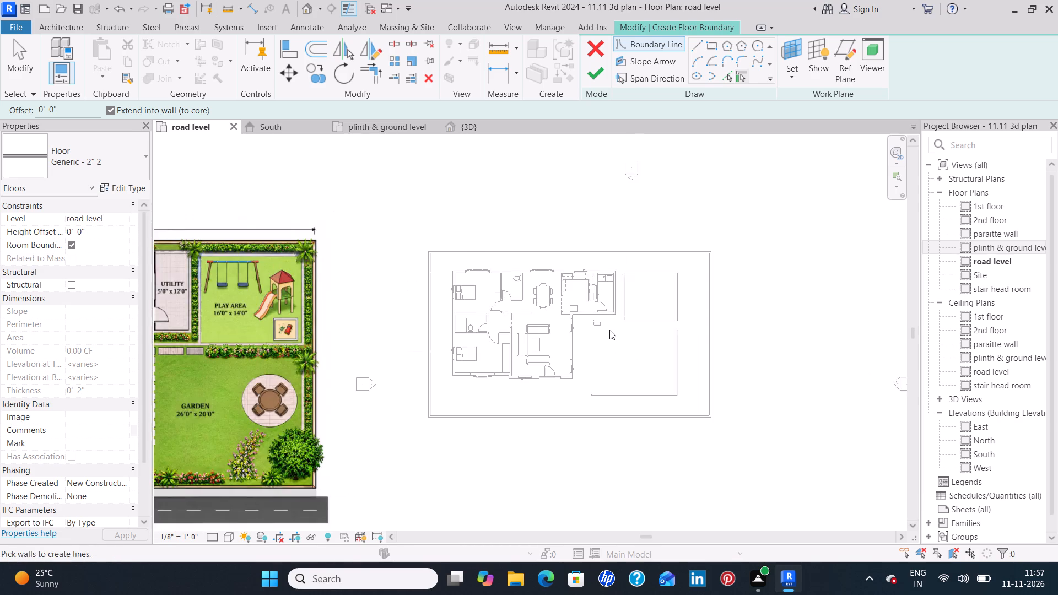
scroll(609, 333, up, 13)
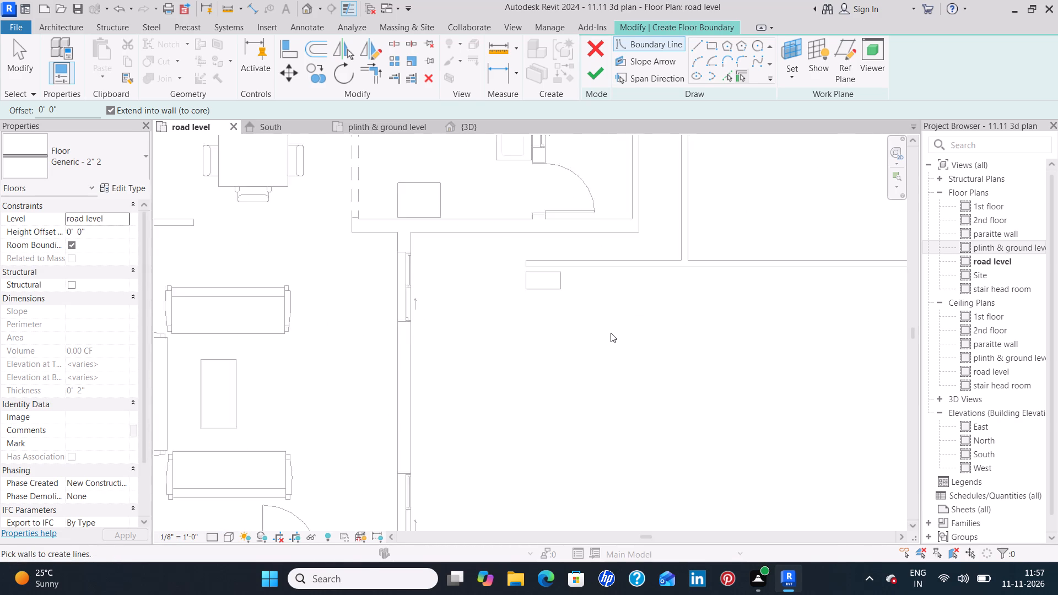
scroll(611, 333, up, 2)
click(717, 50)
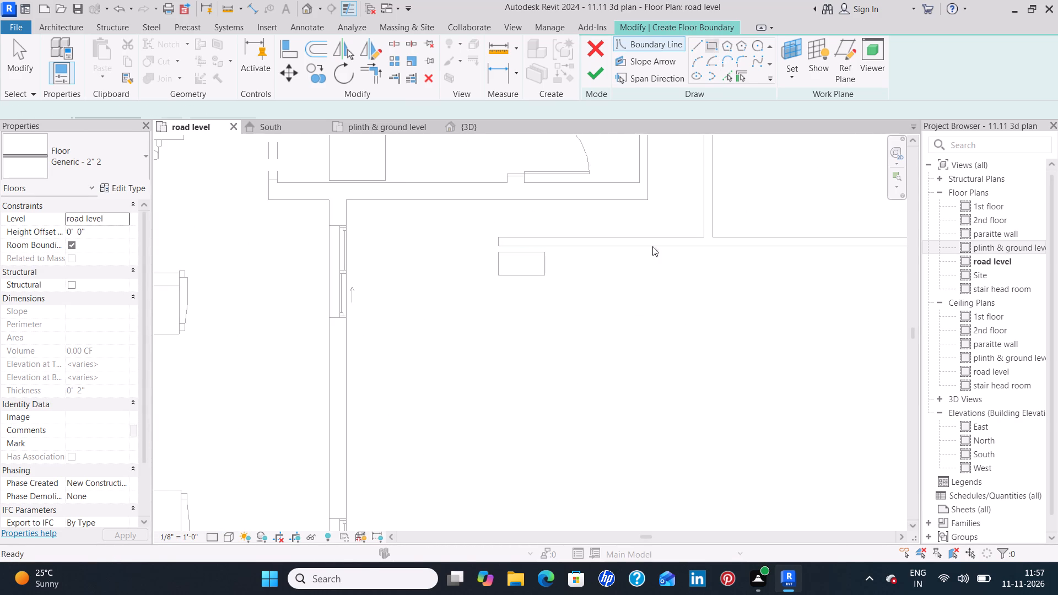
scroll(577, 257, down, 3)
middle_drag(577, 257, 575, 268)
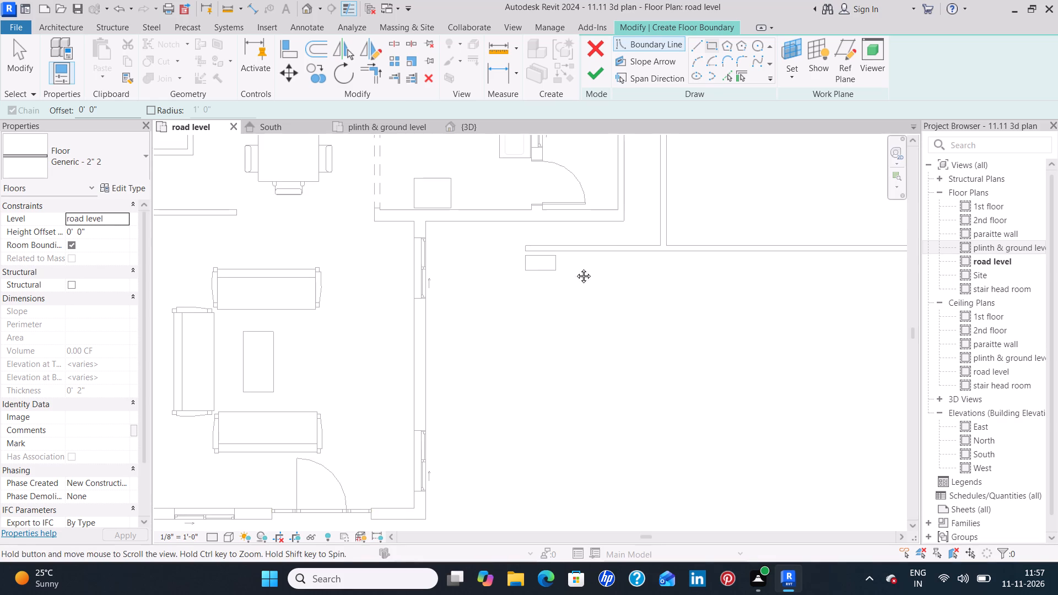
middle_drag(575, 268, 555, 360)
scroll(549, 363, up, 5)
scroll(549, 363, down, 3)
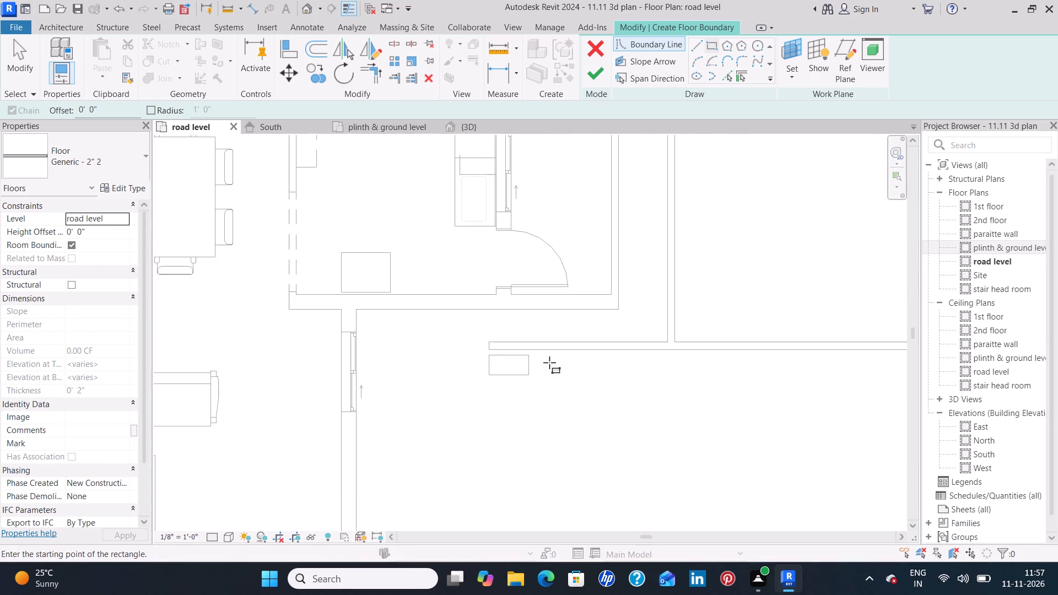
scroll(549, 363, down, 17)
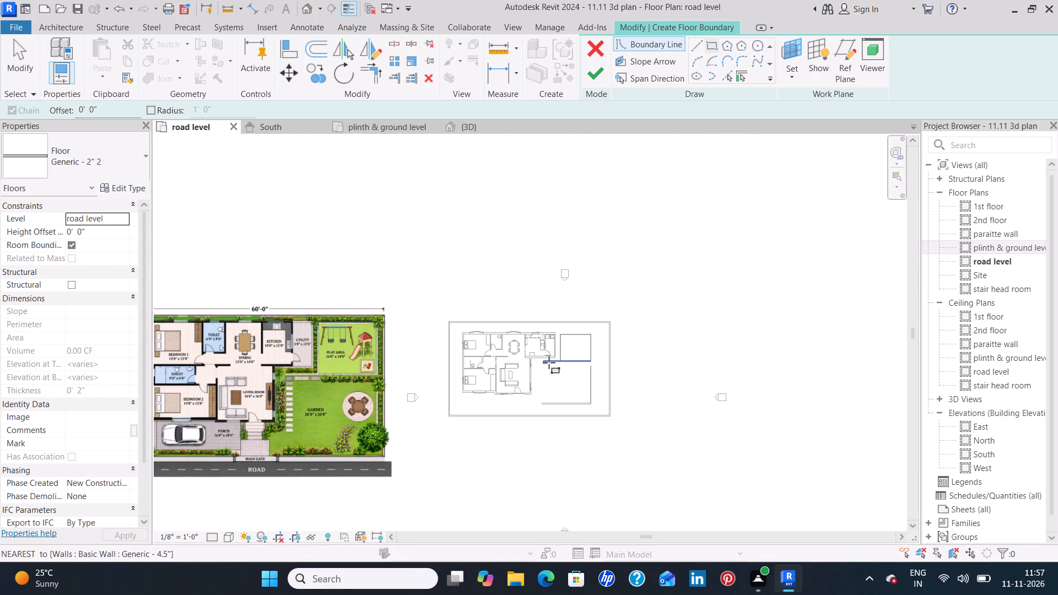
scroll(549, 363, up, 4)
scroll(549, 363, up, 20)
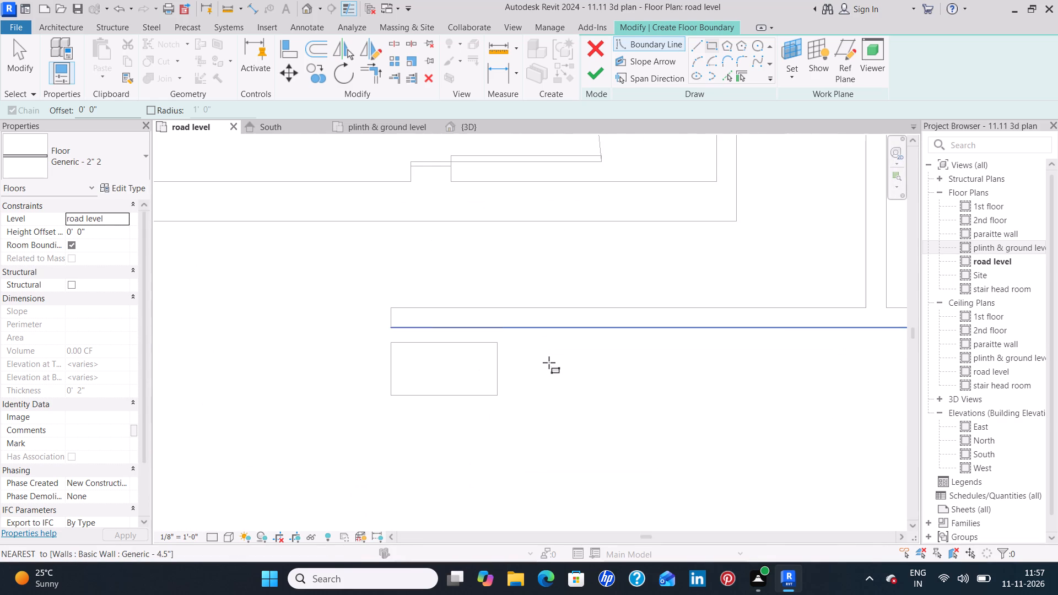
click(519, 343)
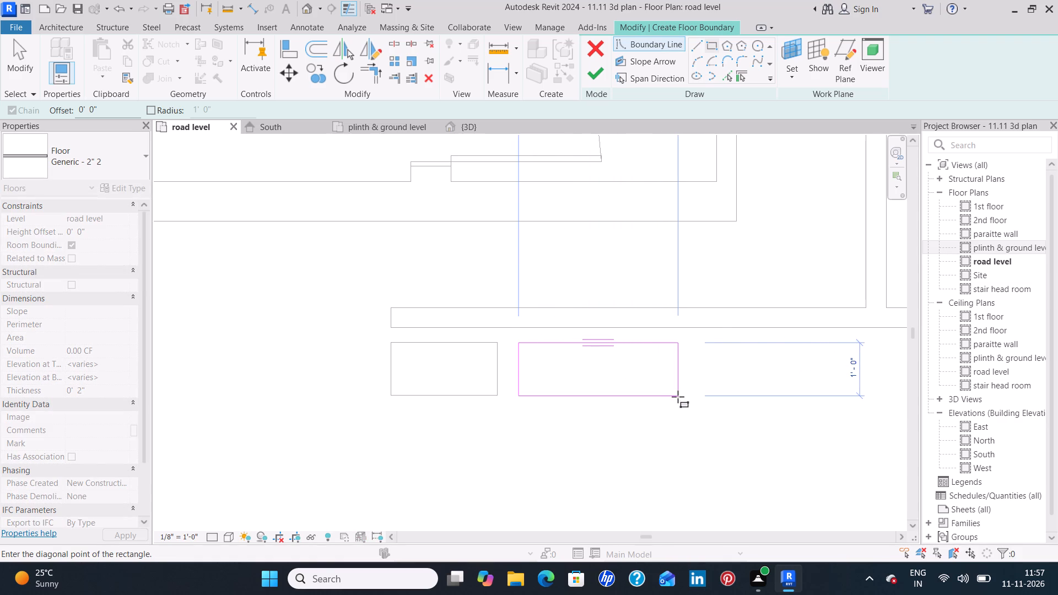
scroll(678, 397, down, 4)
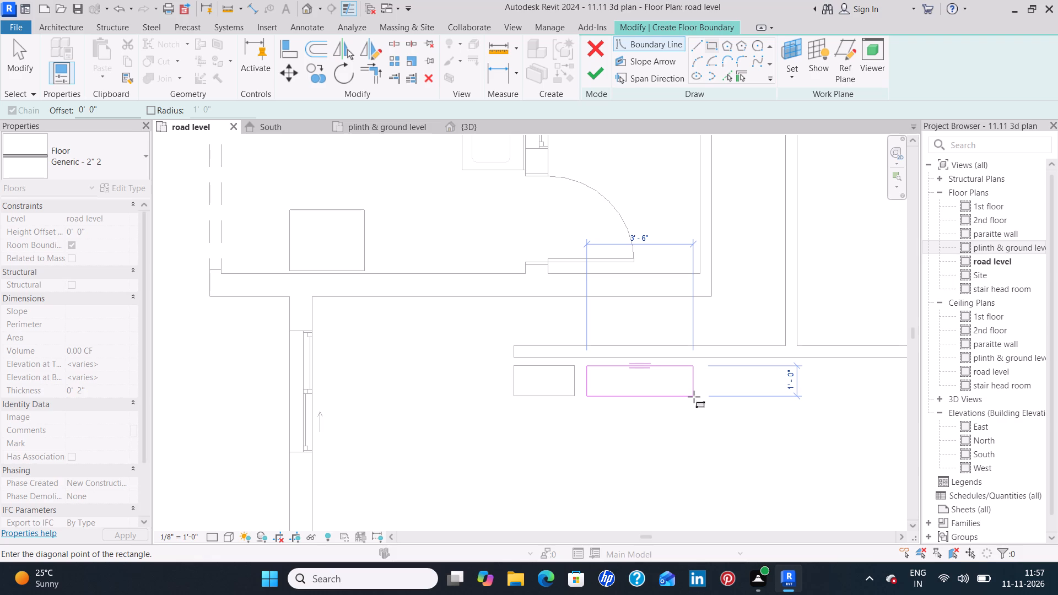
scroll(694, 396, down, 13)
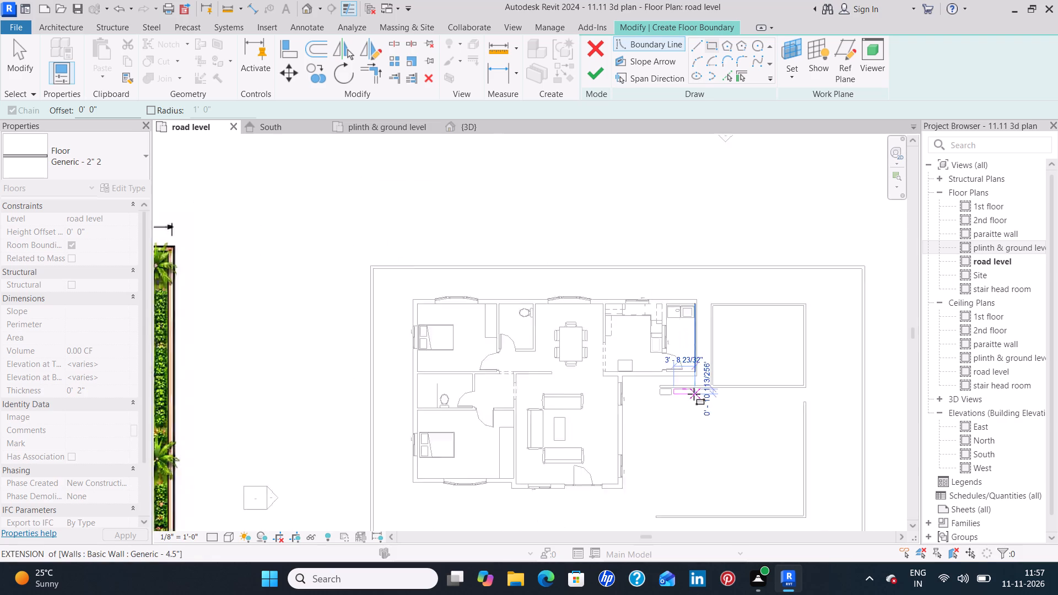
scroll(694, 394, down, 2)
scroll(694, 394, up, 9)
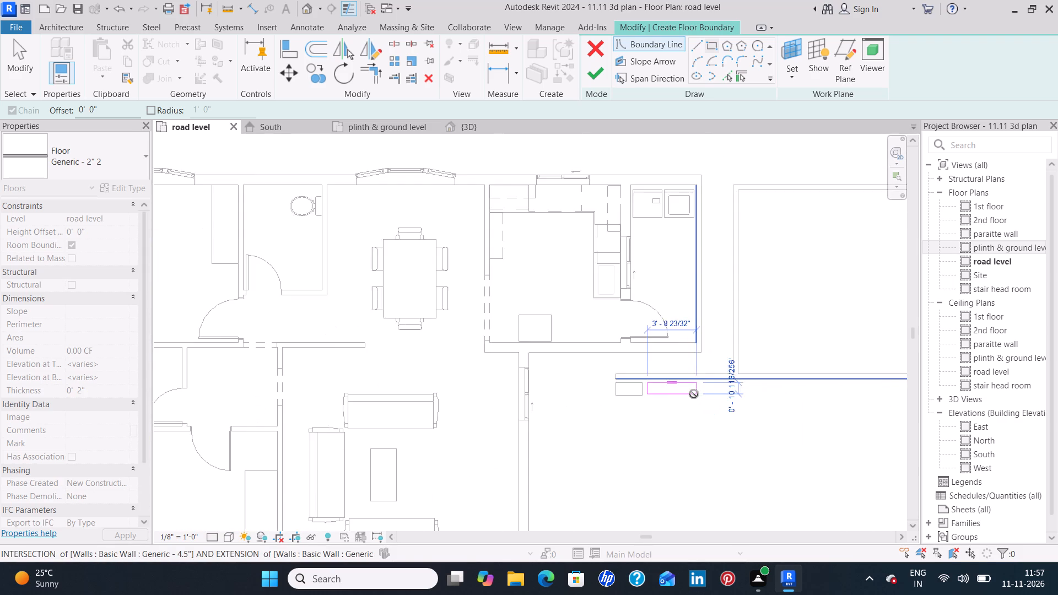
scroll(694, 394, up, 8)
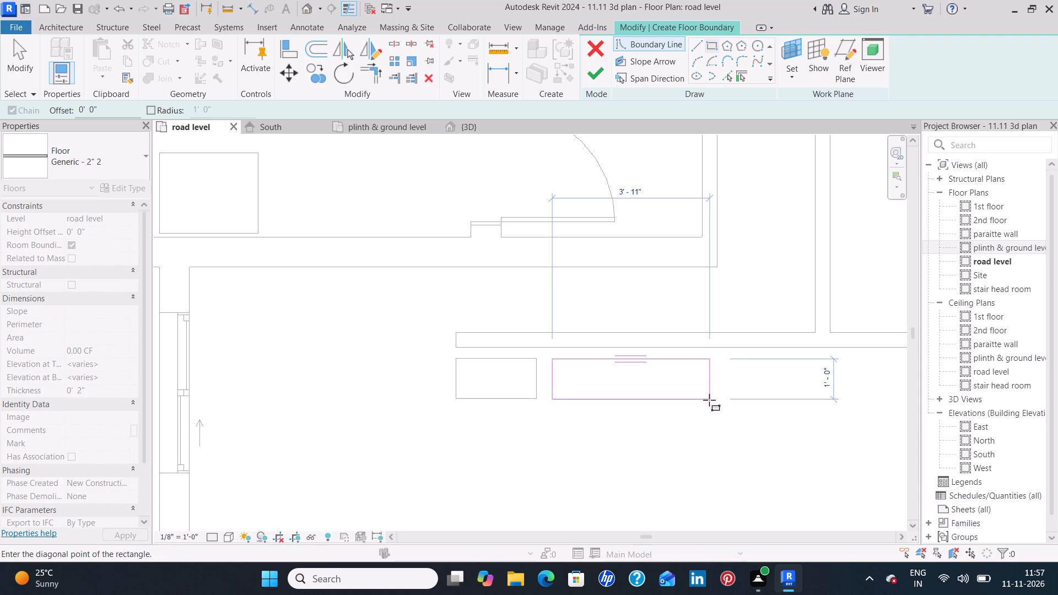
scroll(709, 400, up, 1)
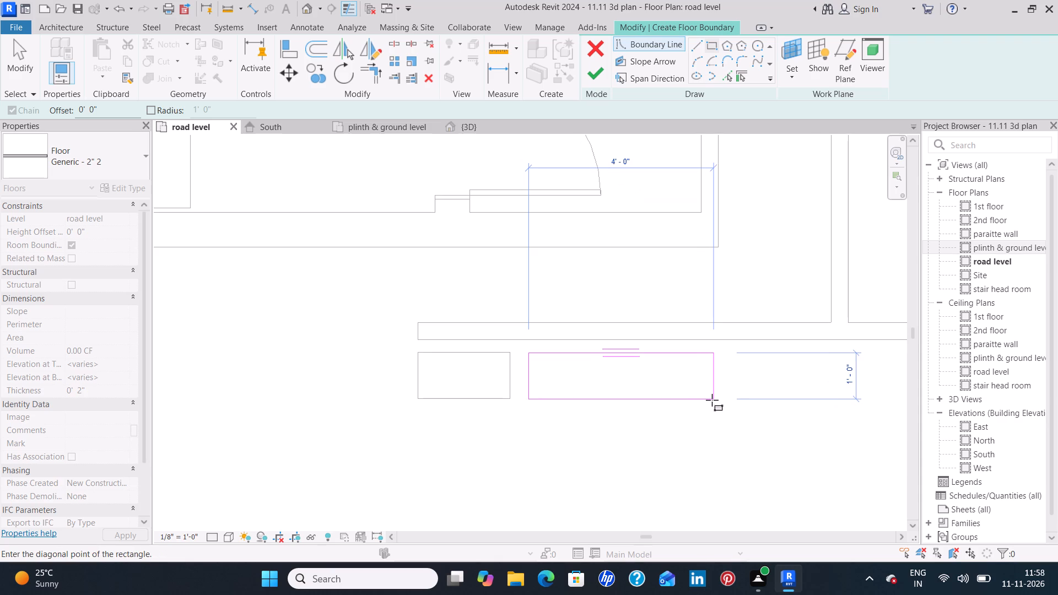
click(712, 400)
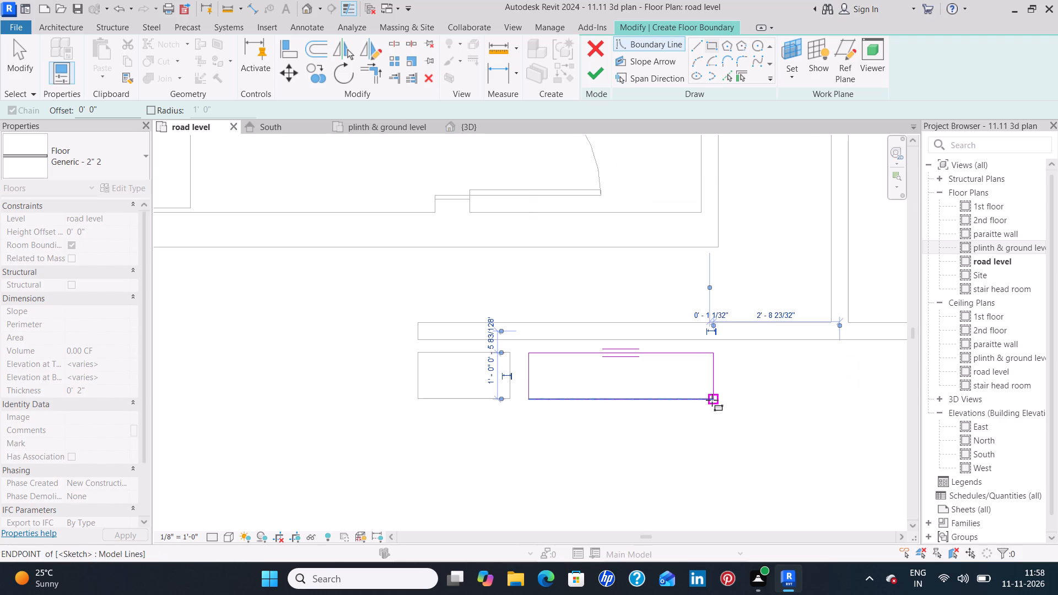
key(Escape)
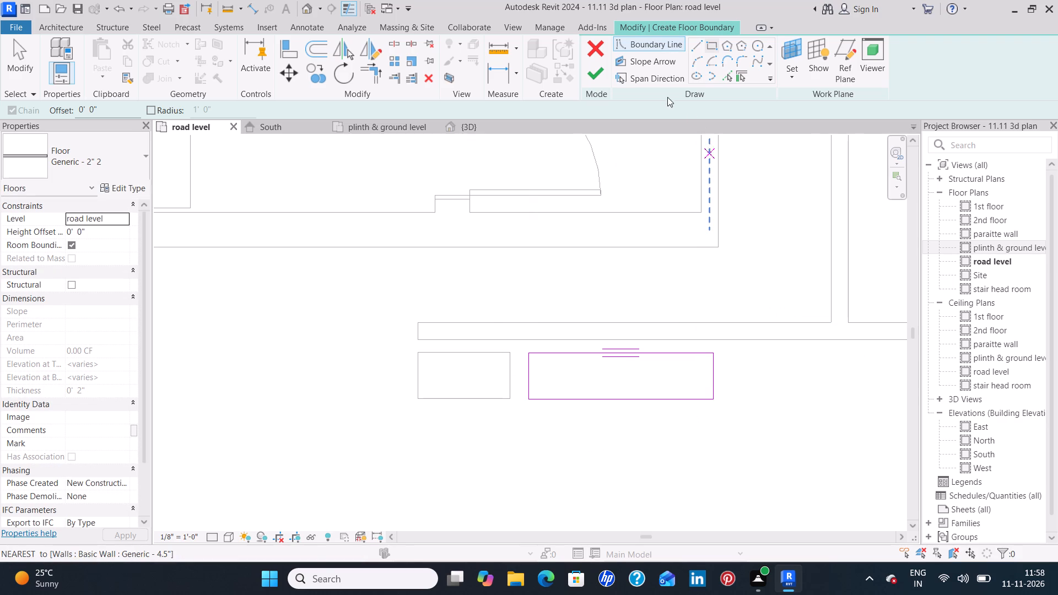
click(596, 74)
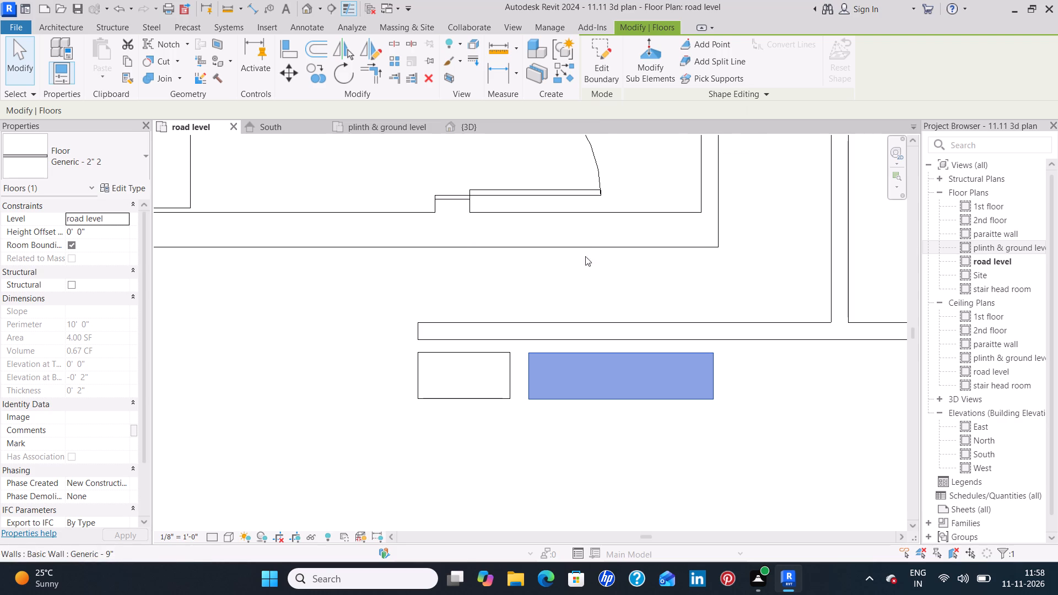
click(542, 293)
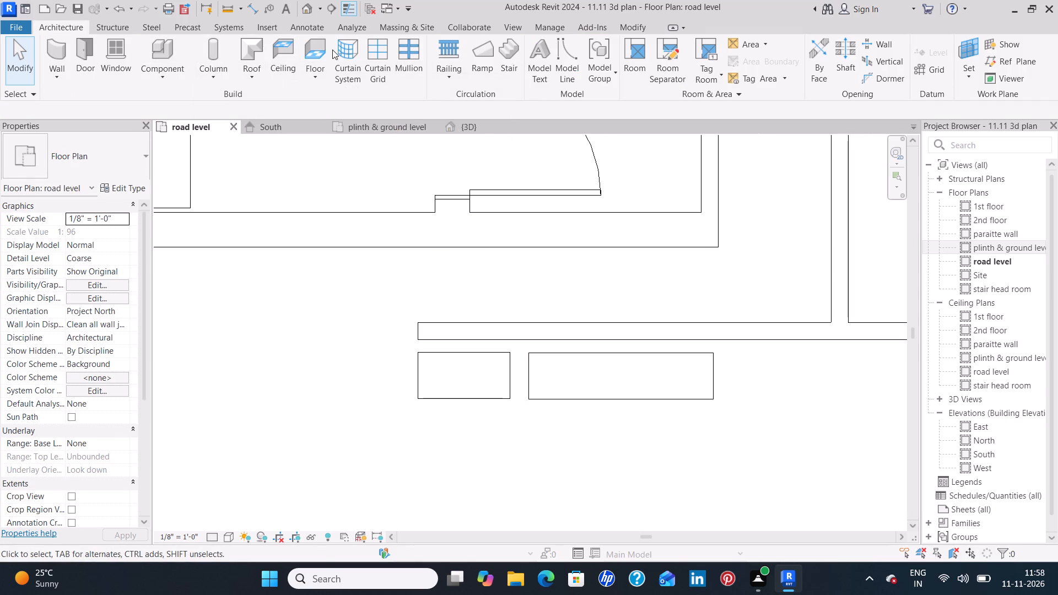
Start another floor and duplicate its Generic - 2" 2 type under the suggested name Generic - 2" 3.
click(317, 52)
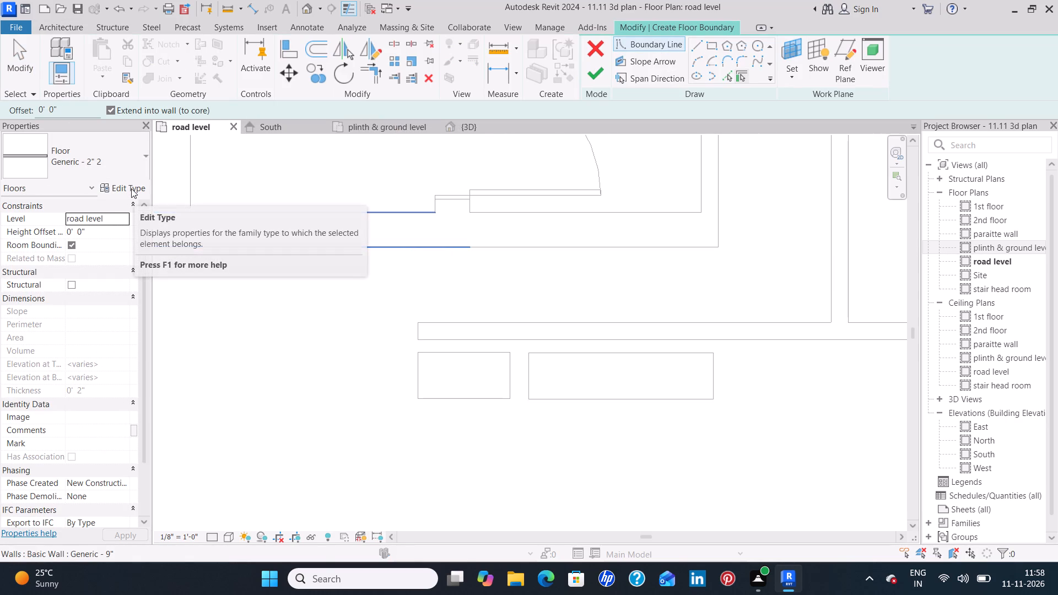
click(131, 188)
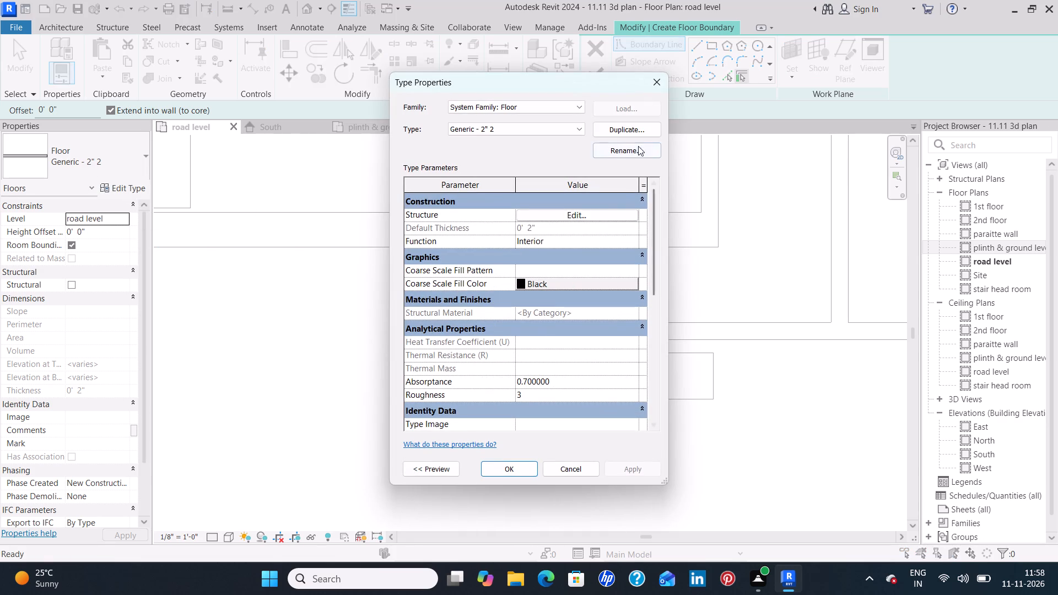
click(637, 129)
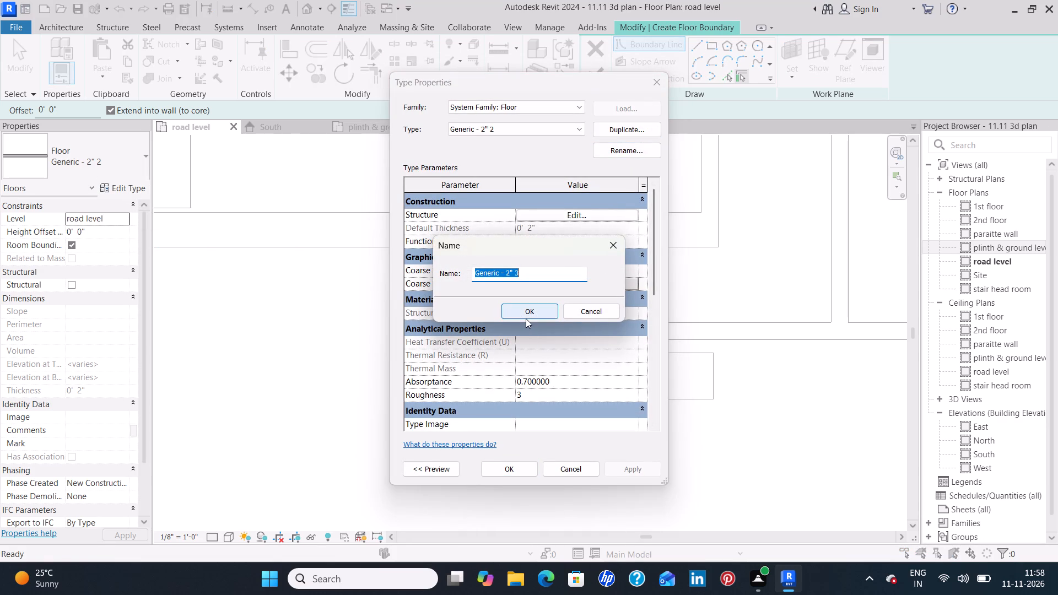
click(526, 318)
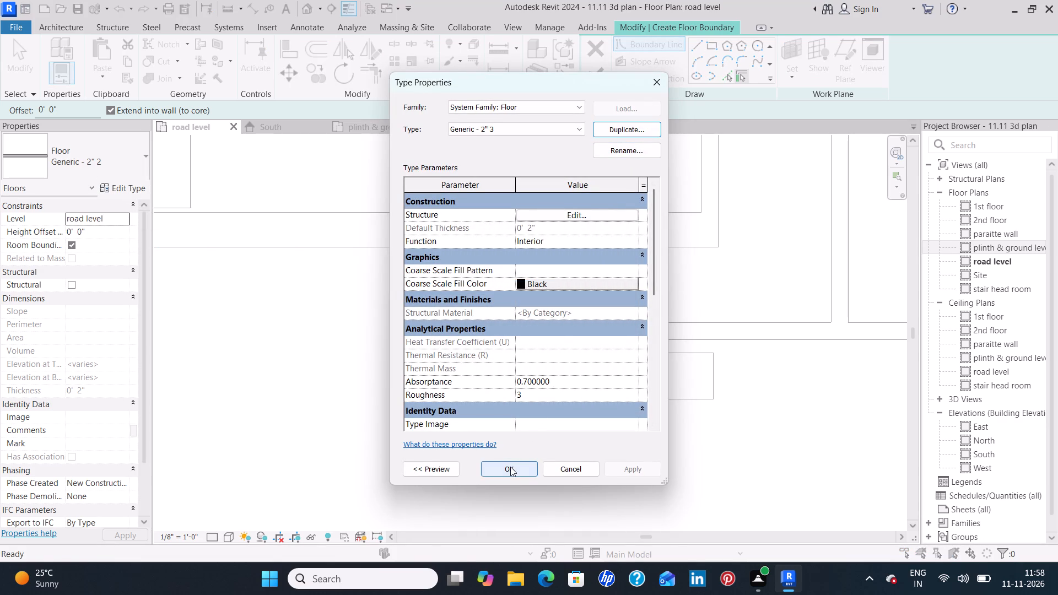
click(510, 467)
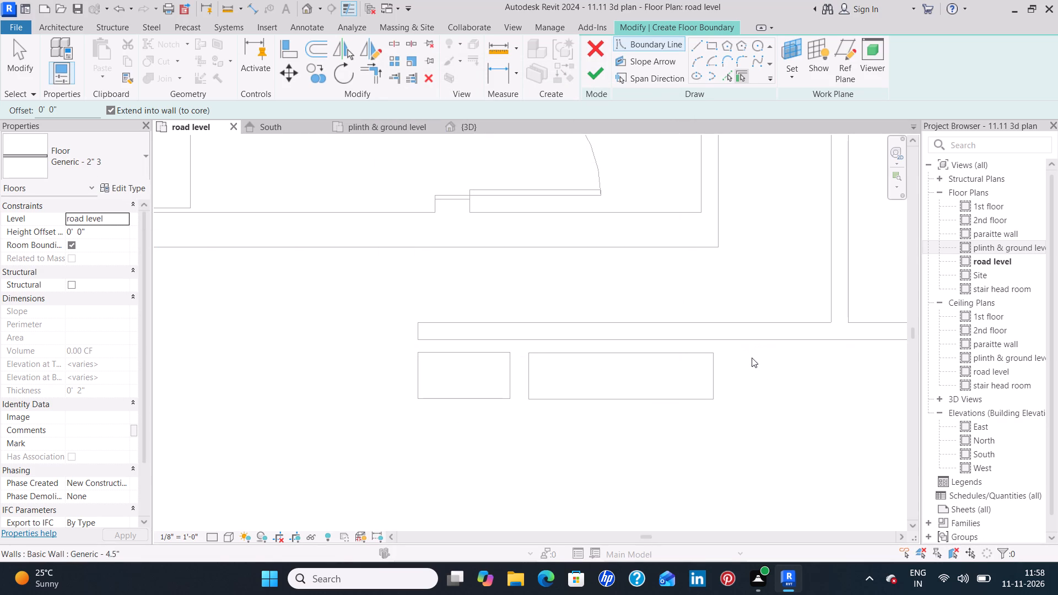
Sketch a 3' 6" by 1' 0" boundary rectangle just east of the 4' 0" slab, in line with the row.
middle_drag(751, 358, 546, 320)
click(715, 47)
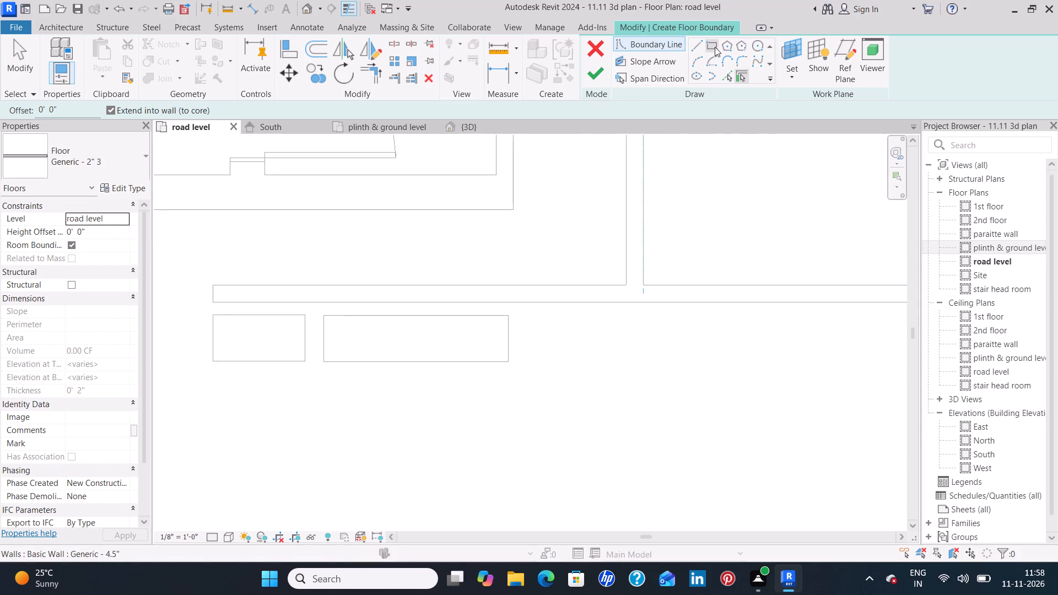
click(527, 317)
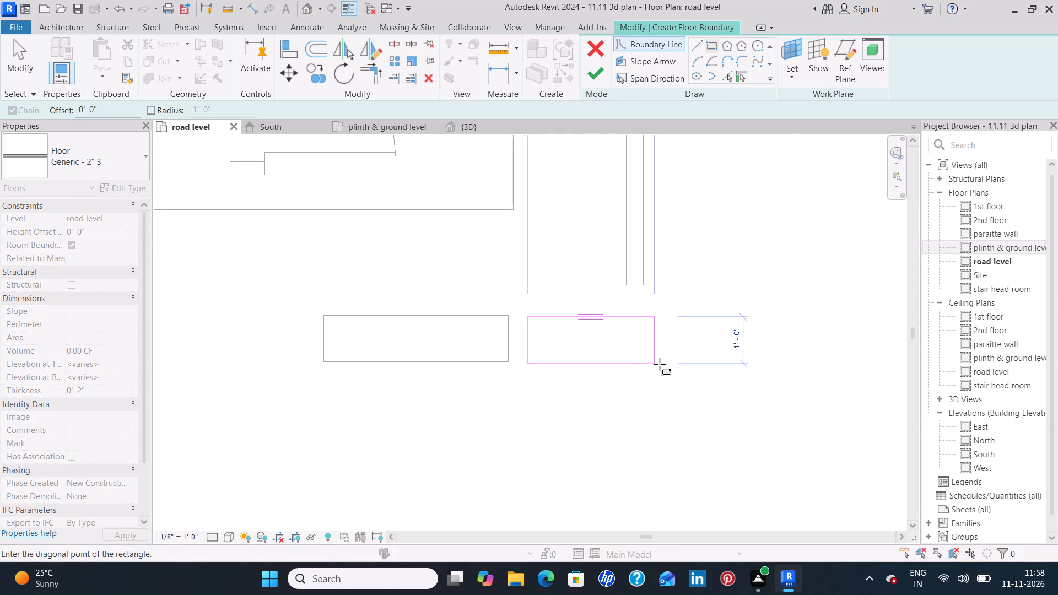
scroll(684, 366, down, 4)
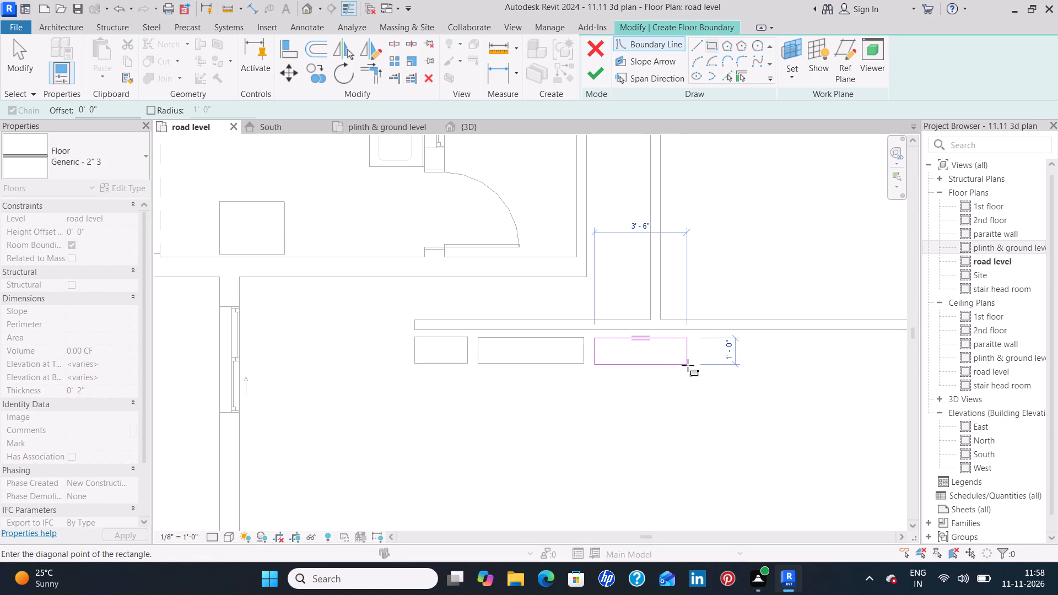
click(688, 365)
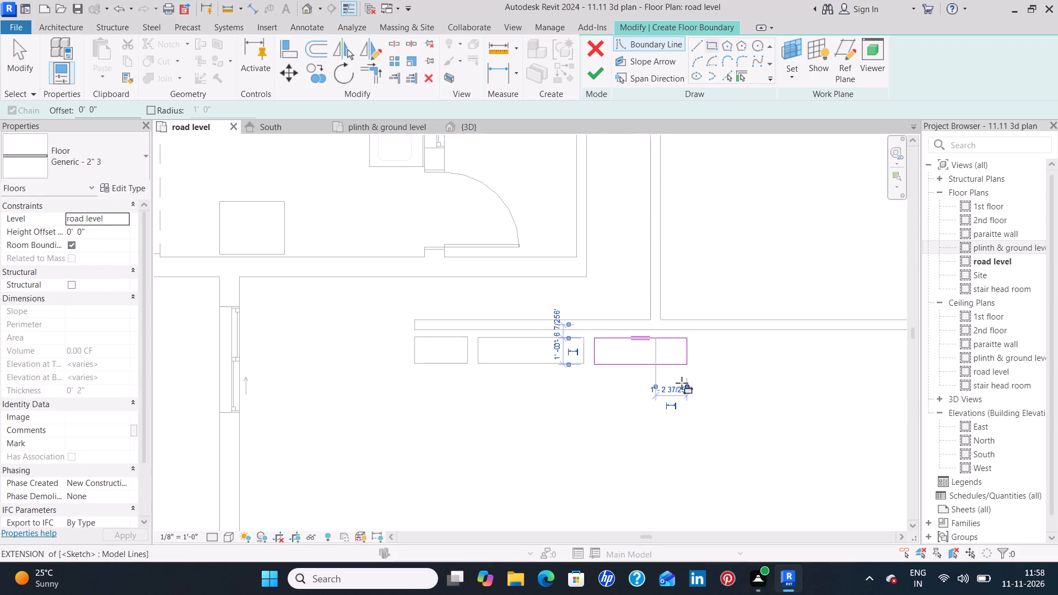
key(Escape)
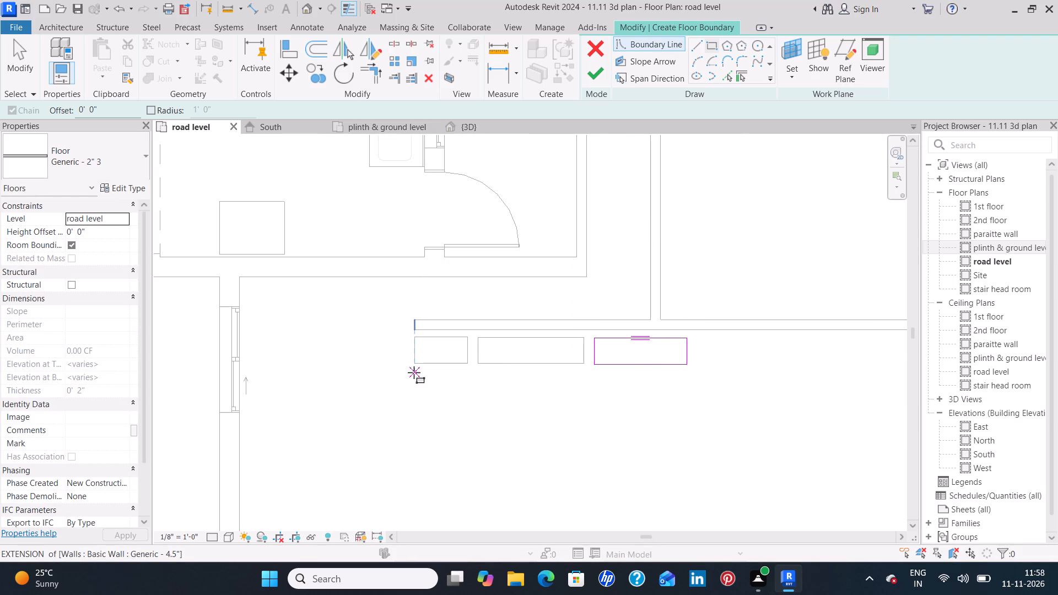
Add a 2' 0" by 1' 0" boundary rectangle just south of the westernmost slab, aligned with its sides, and finish the floor.
scroll(414, 372, up, 7)
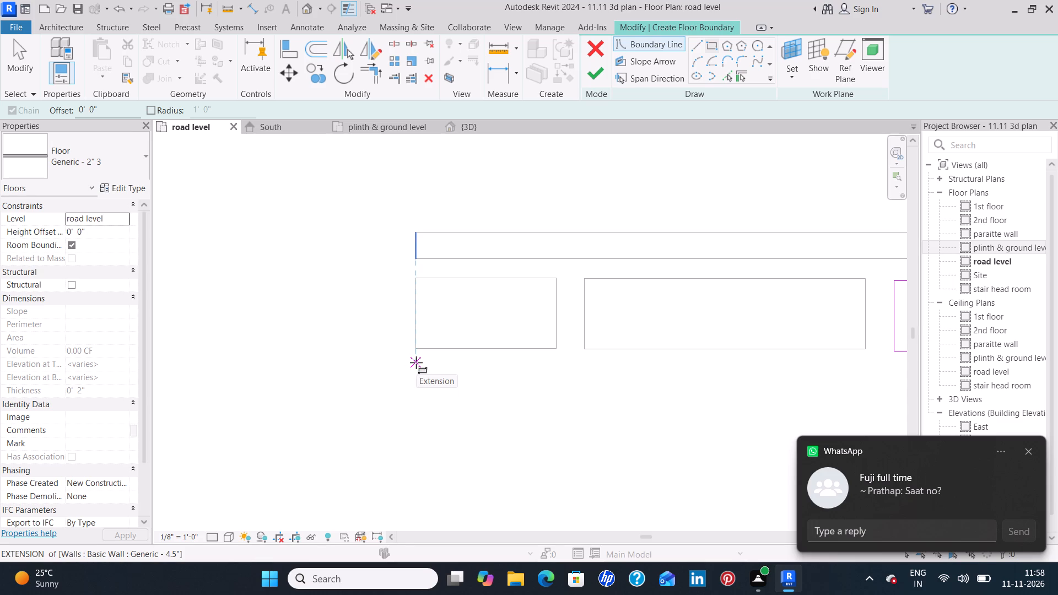
click(416, 363)
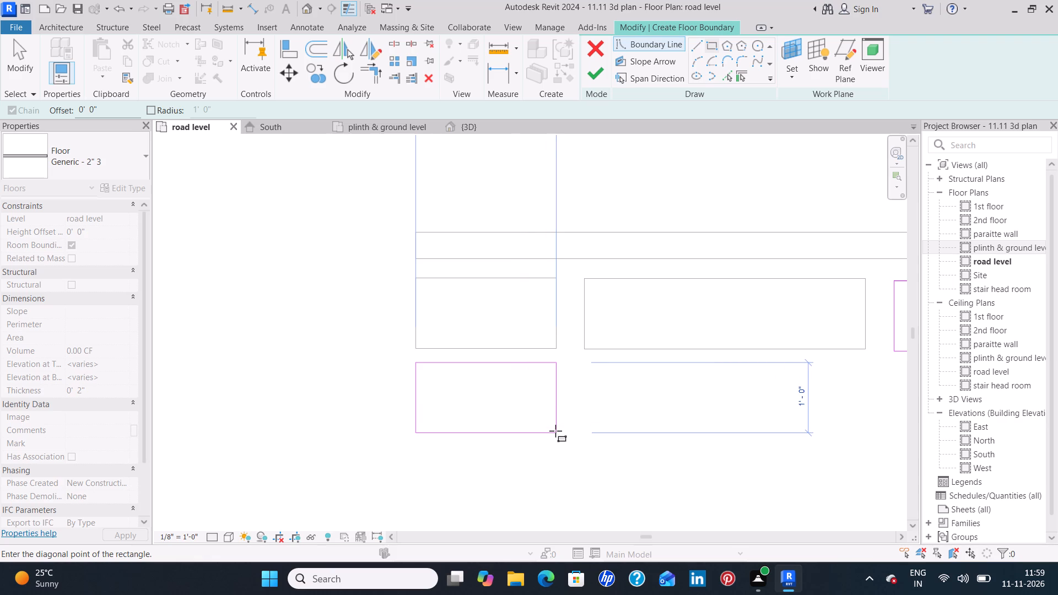
click(555, 431)
key(Escape)
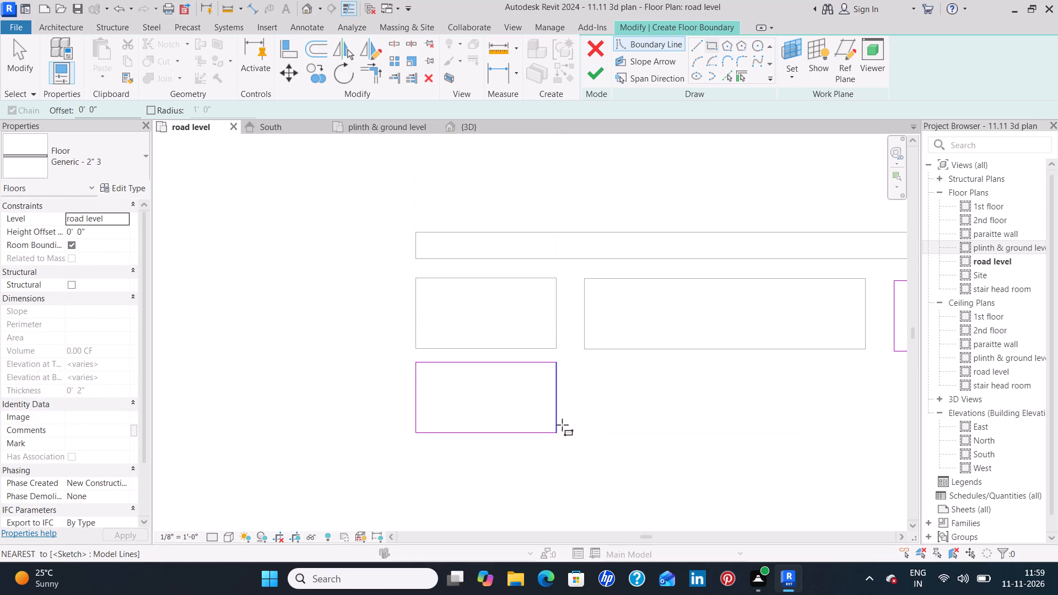
click(593, 75)
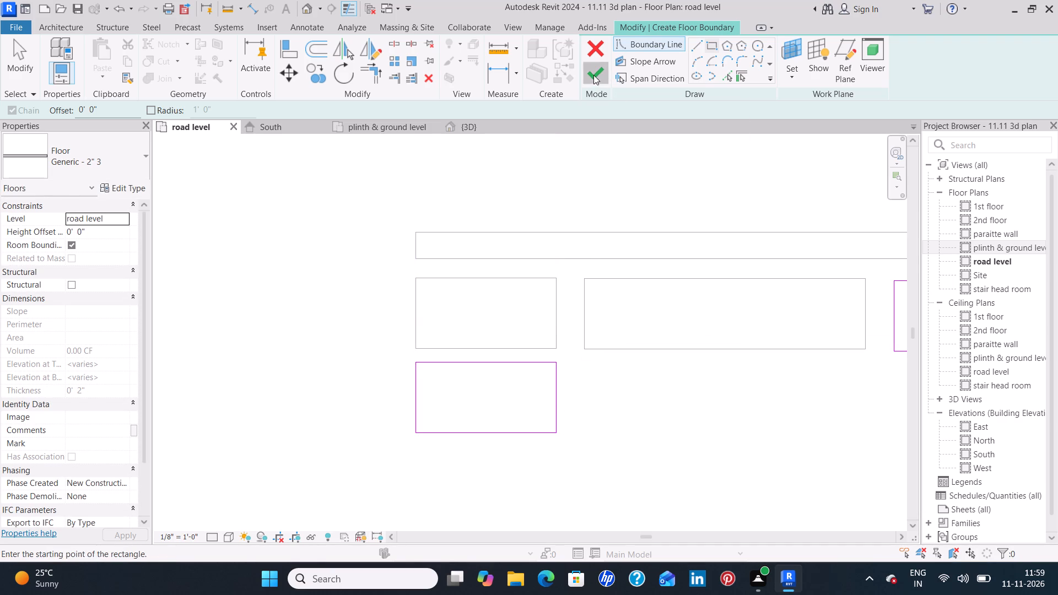
click(350, 232)
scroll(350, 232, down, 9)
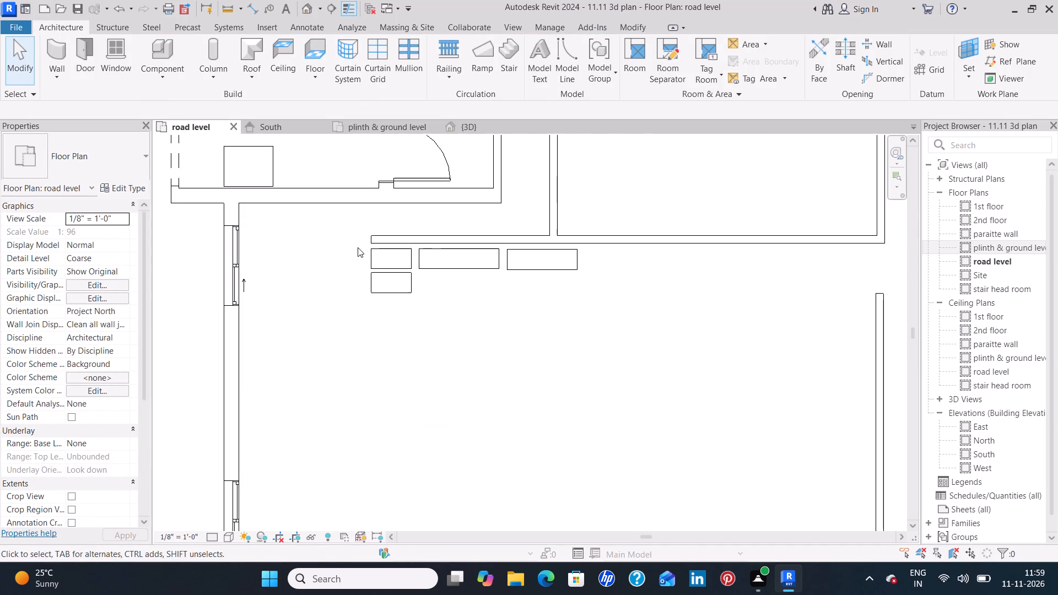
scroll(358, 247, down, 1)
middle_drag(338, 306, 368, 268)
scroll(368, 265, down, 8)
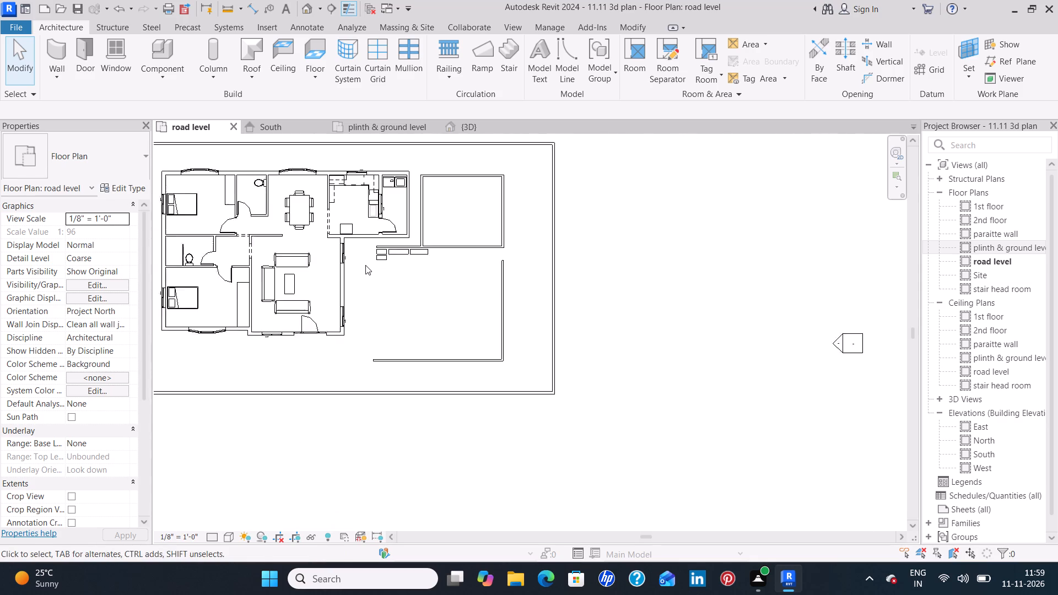
Edit the Generic - 2" 3 floor boundary, nudging its rectangle below the westernmost slab slightly further south, and finish the edit.
scroll(365, 265, down, 2)
middle_drag(284, 276, 628, 347)
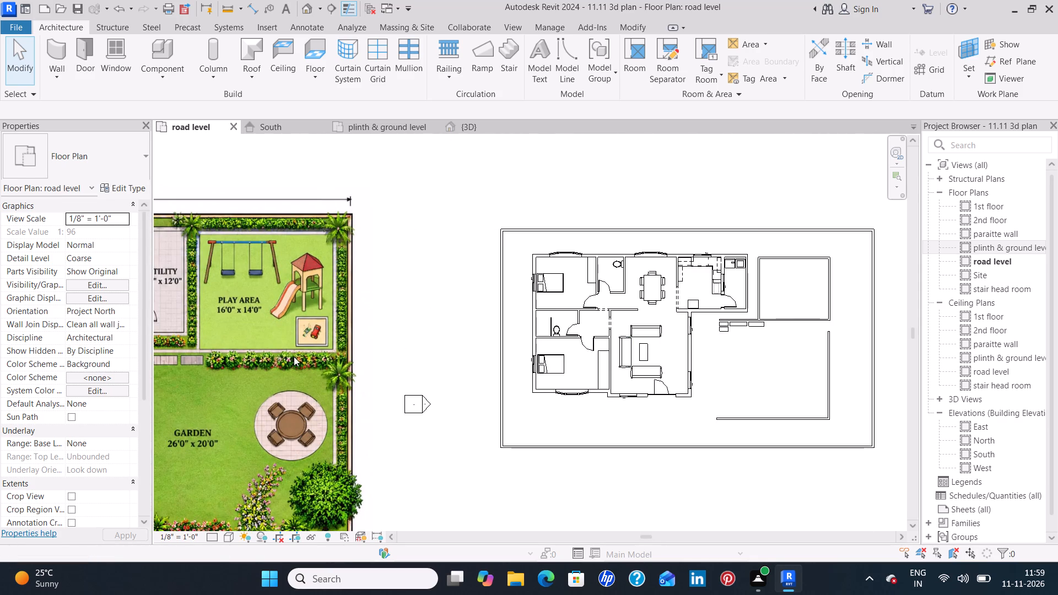
middle_drag(294, 356, 451, 320)
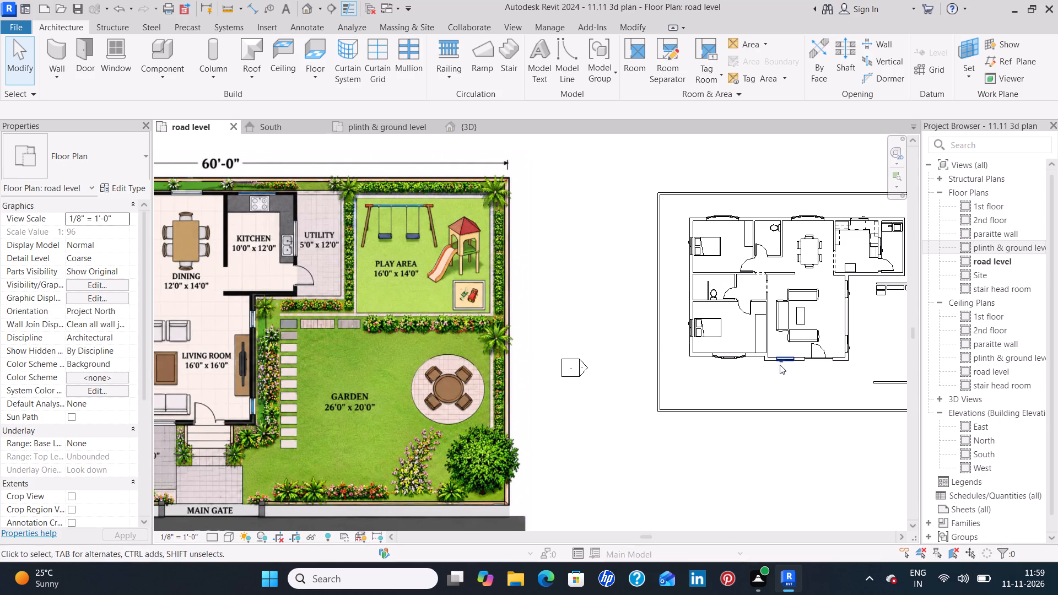
scroll(838, 300, up, 4)
middle_drag(852, 311, 456, 273)
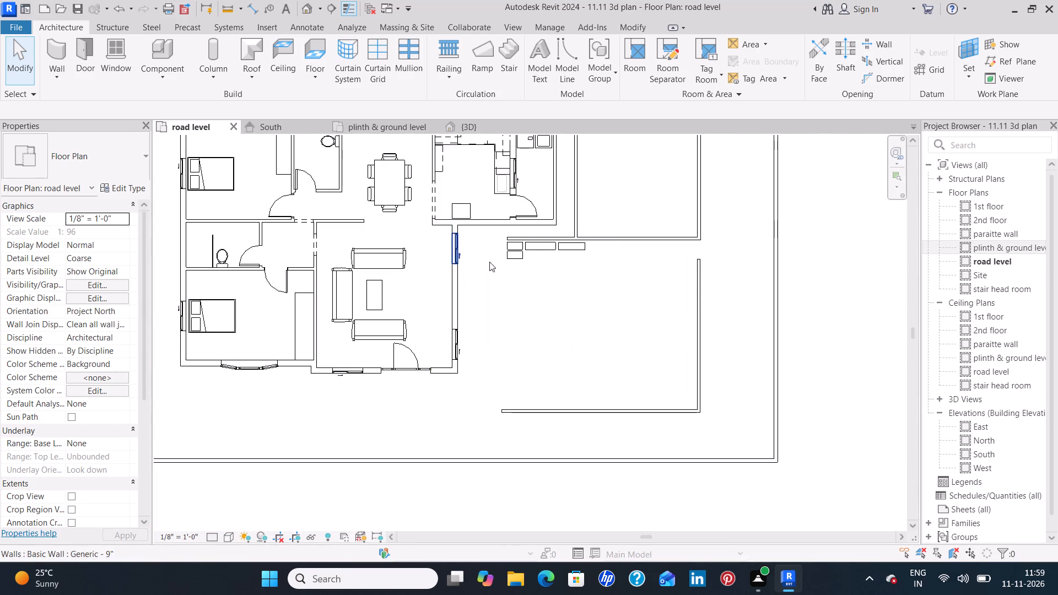
scroll(514, 256, up, 13)
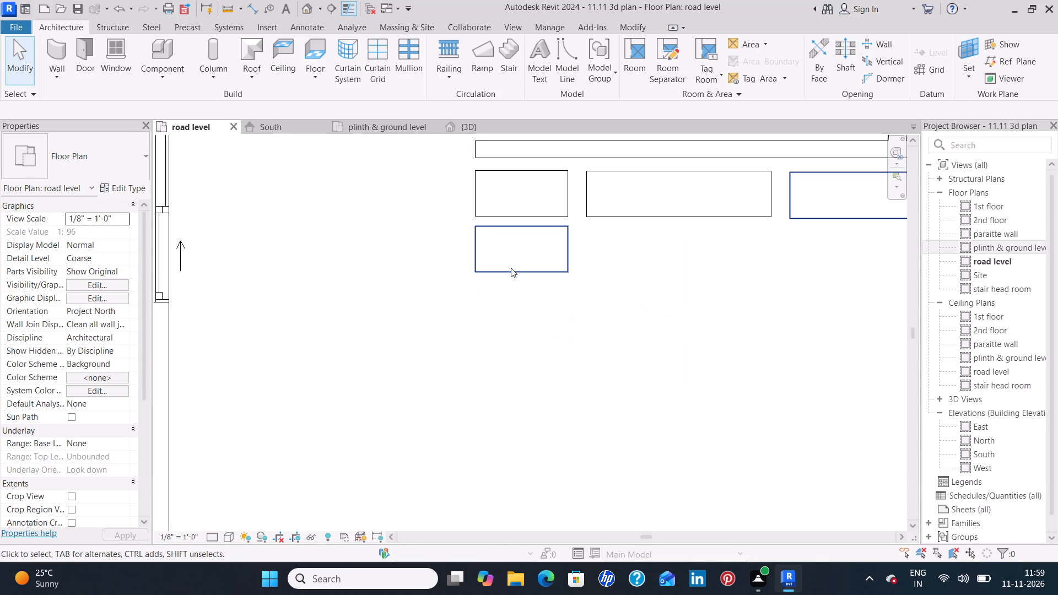
click(555, 273)
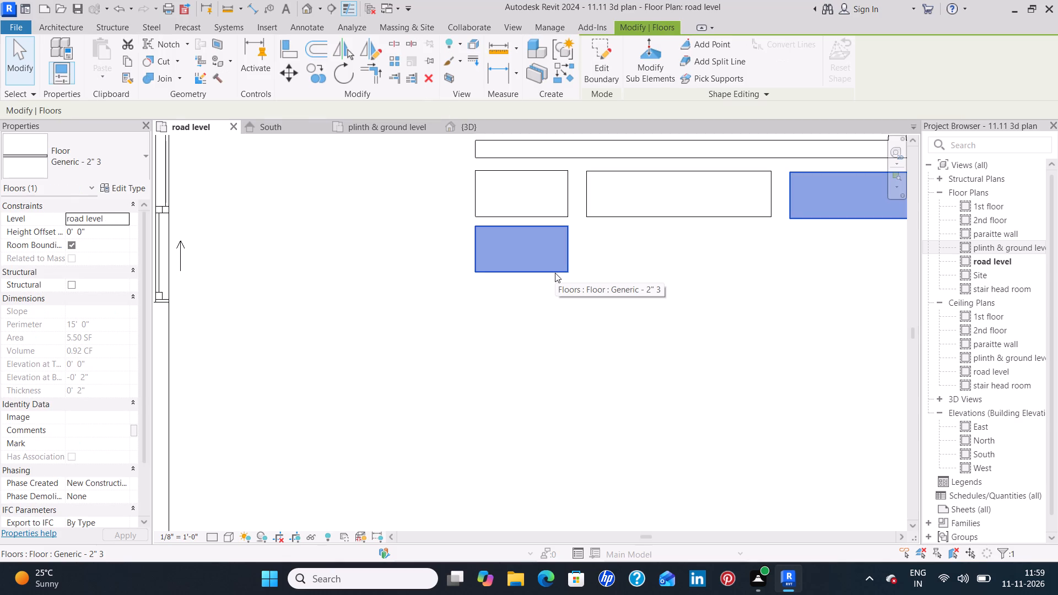
click(601, 71)
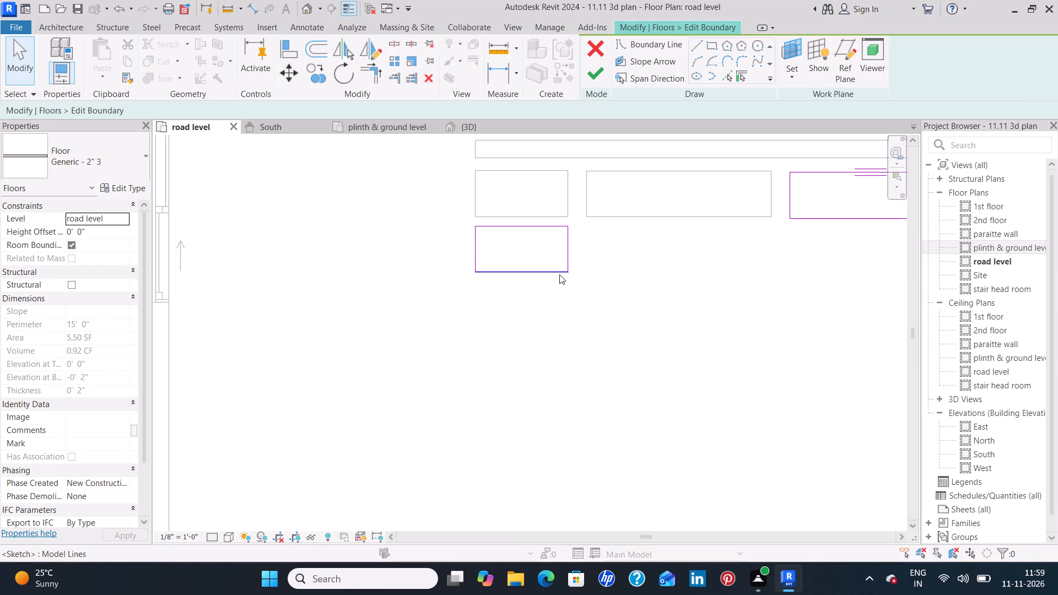
drag(582, 277, 548, 218)
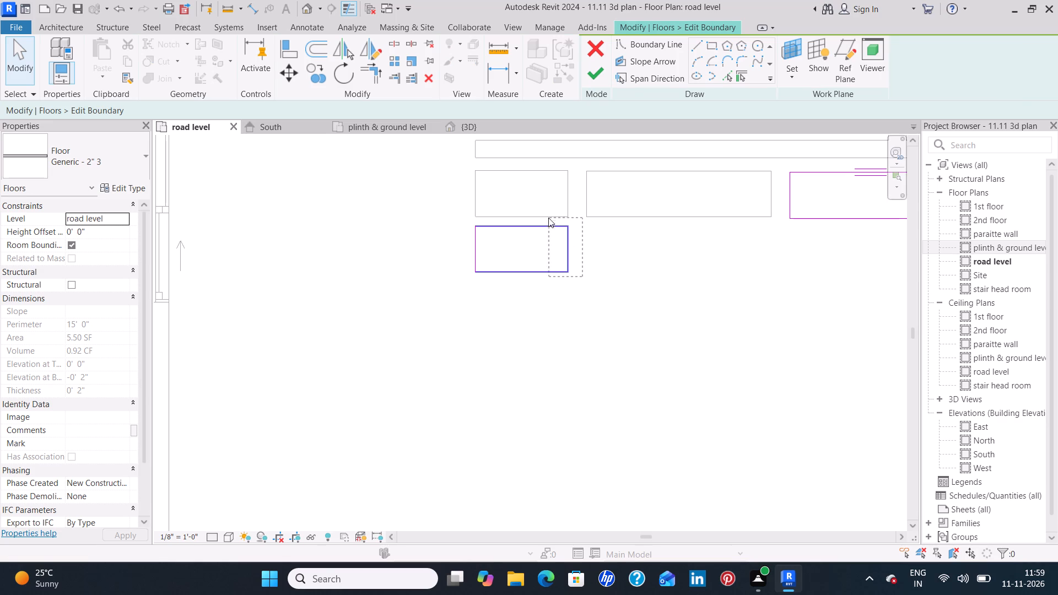
drag(548, 218, 452, 224)
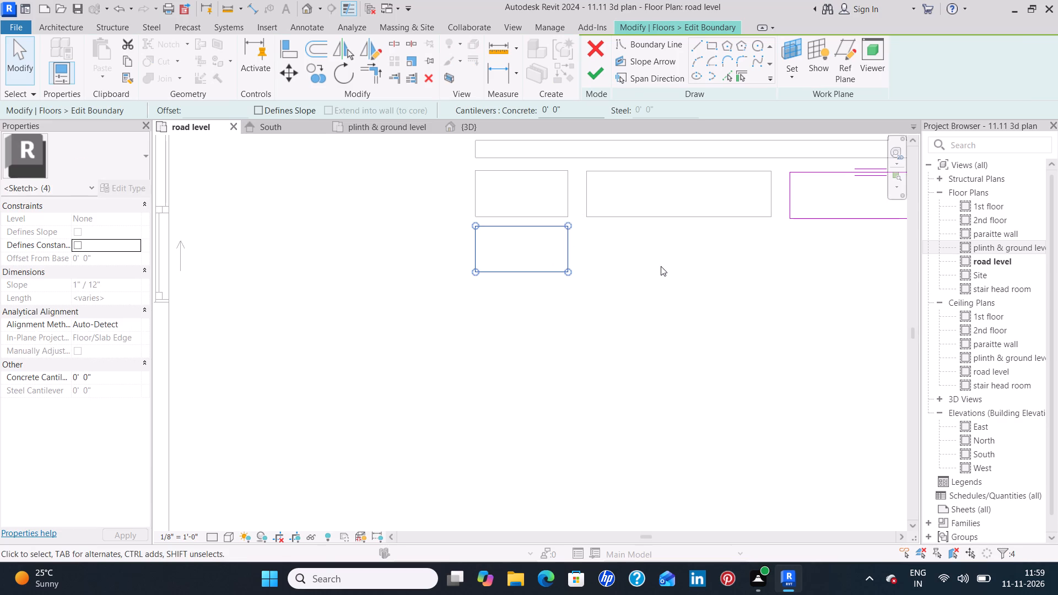
key(Down)
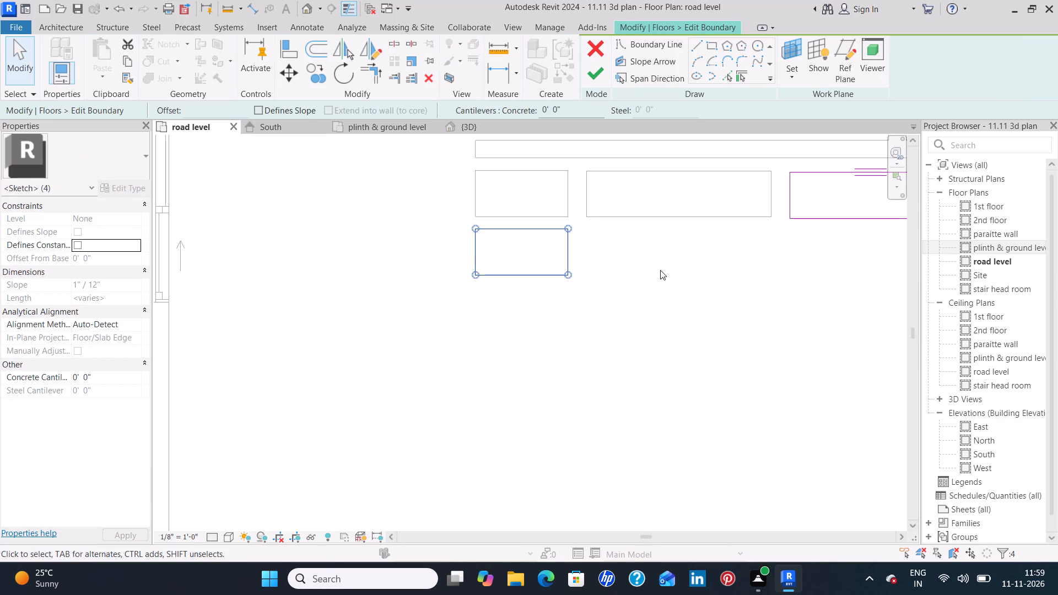
key(Down)
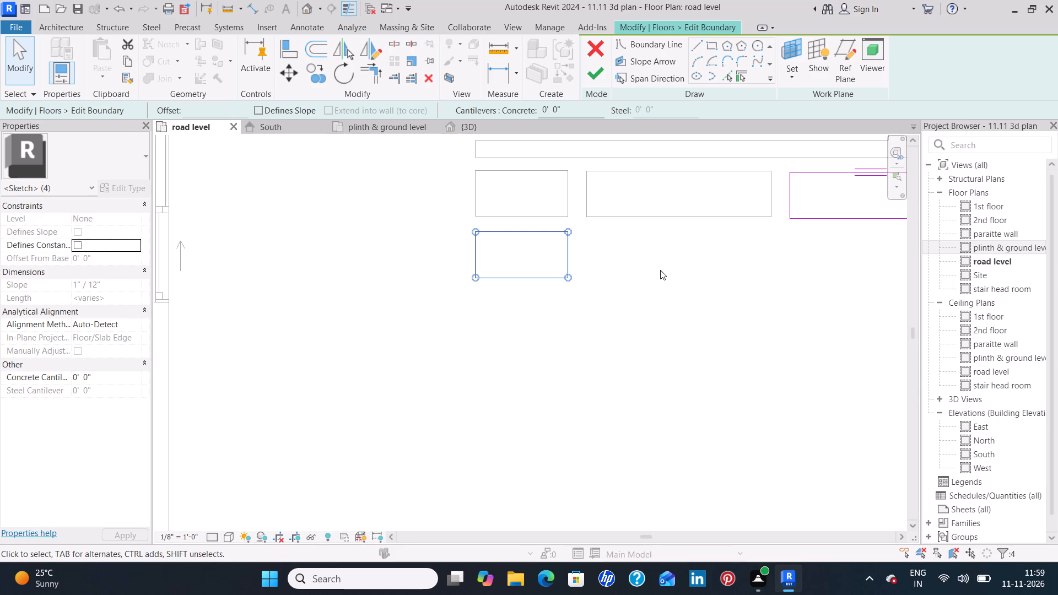
click(660, 270)
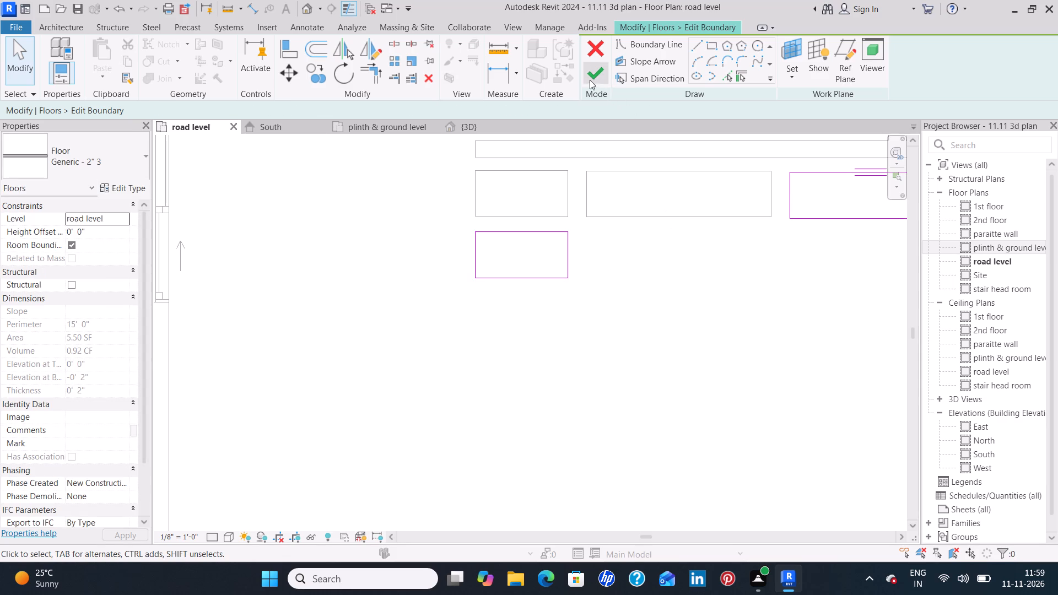
click(590, 80)
click(665, 376)
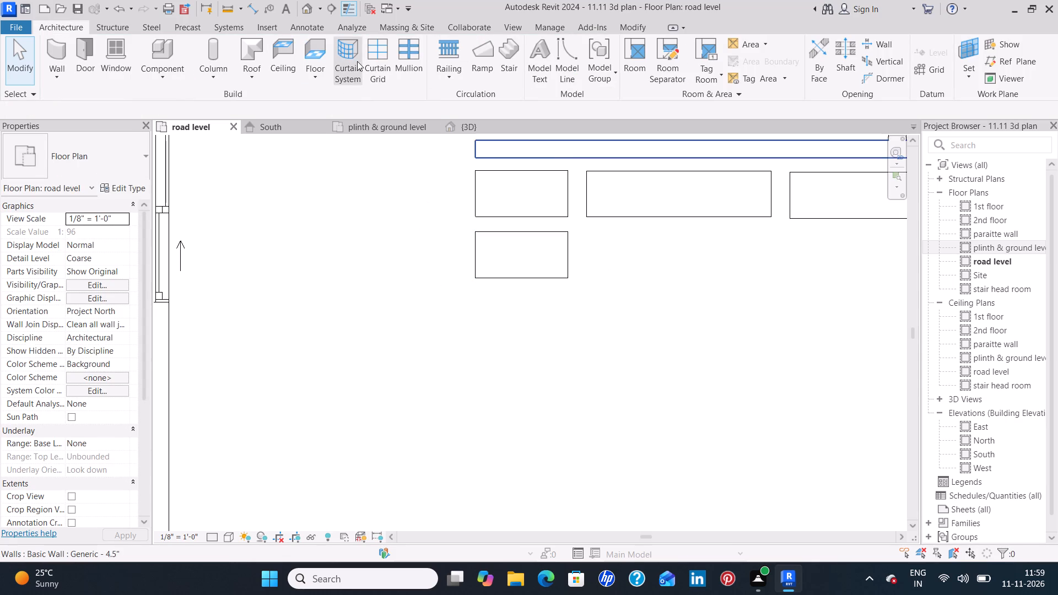
Start another floor and duplicate its Generic - 2" 3 type under the suggested name Generic - 2" 4.
click(321, 40)
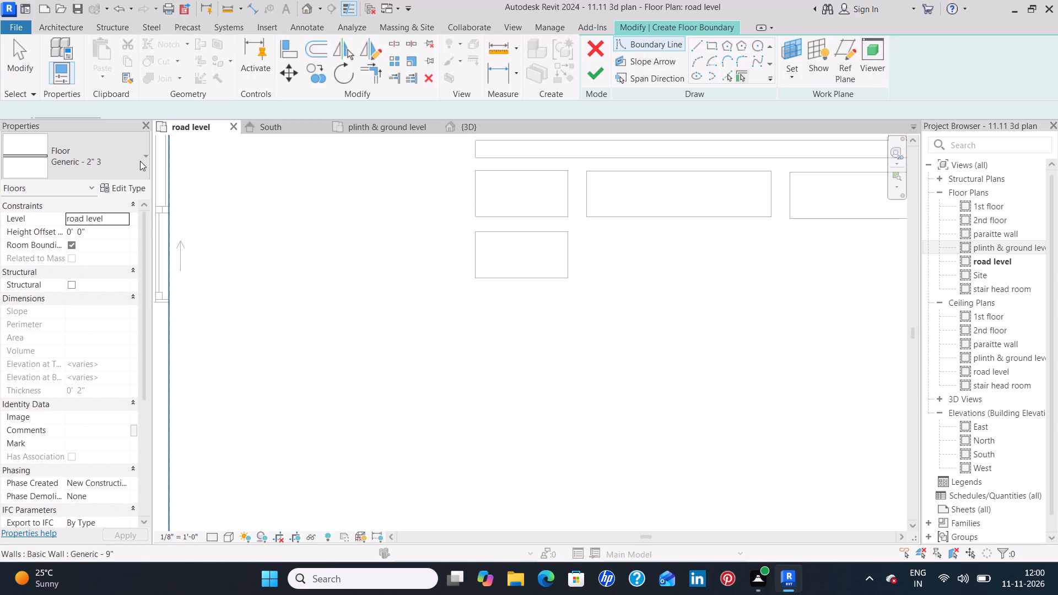
click(127, 185)
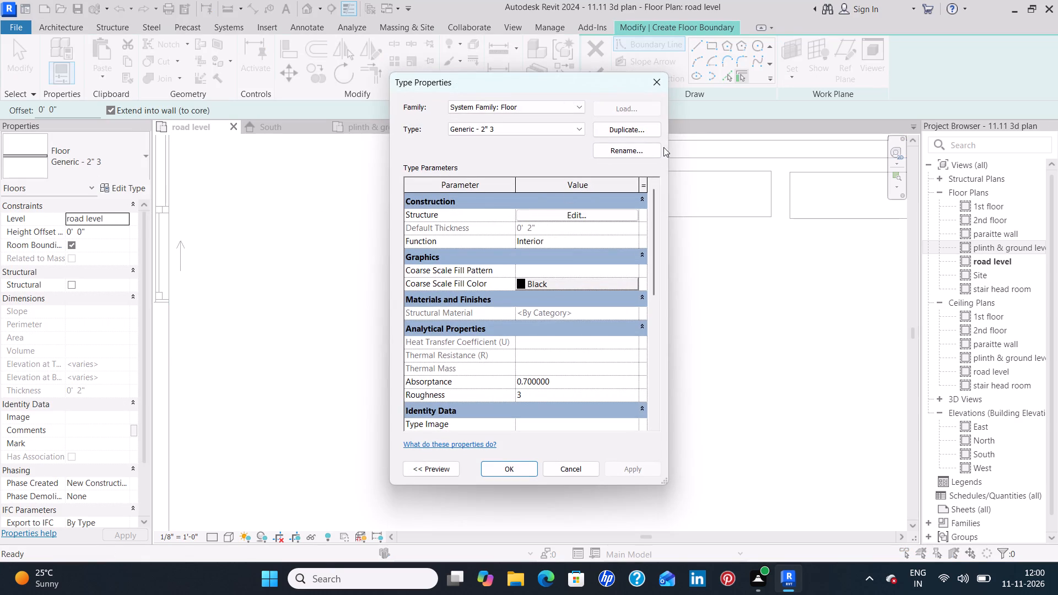
click(641, 130)
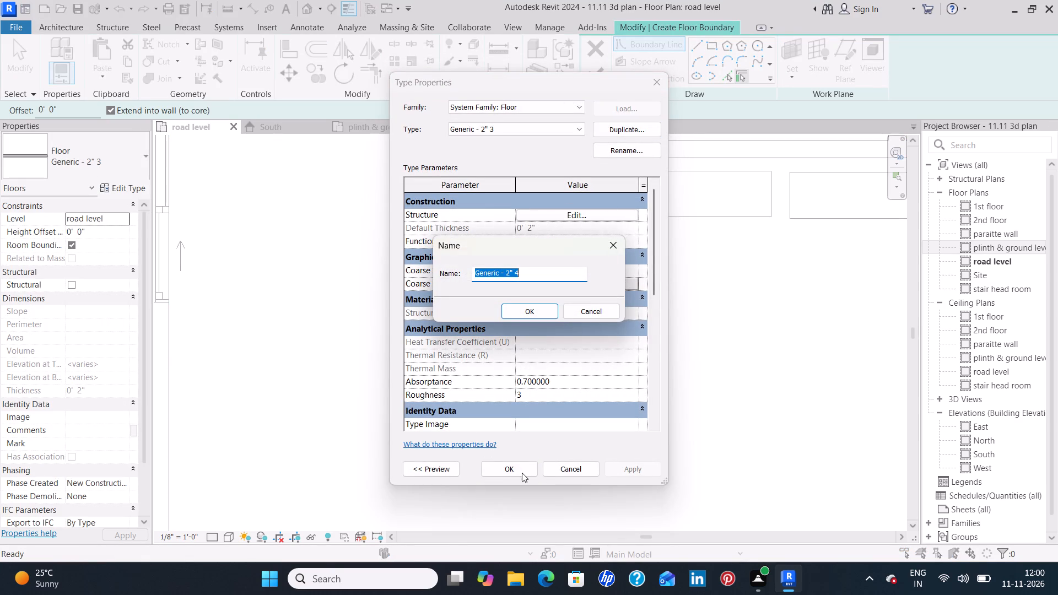
click(545, 303)
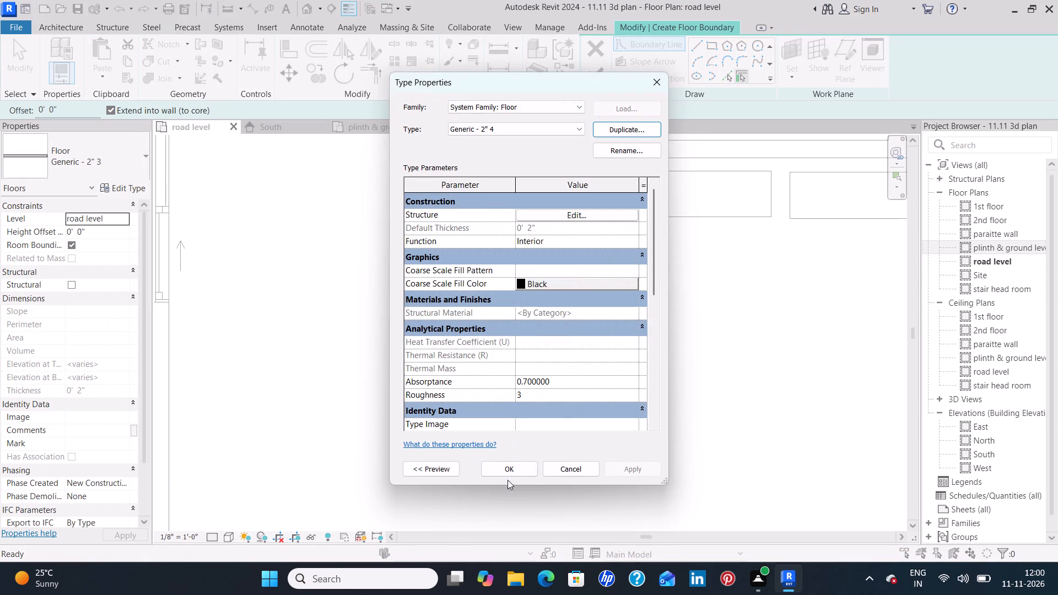
click(510, 469)
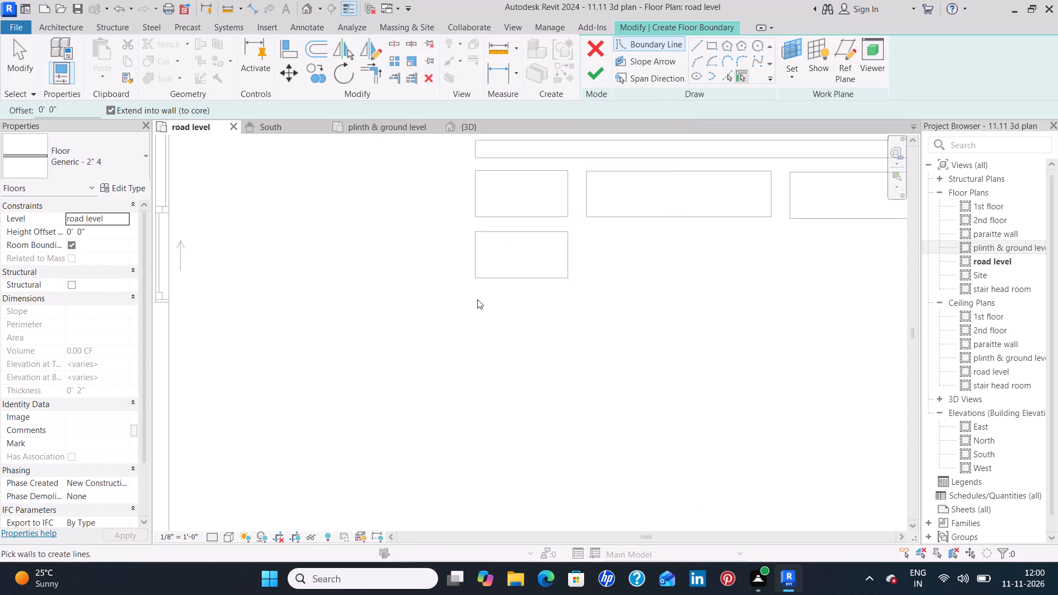
Sketch a 2' 0" by 1' 0" boundary rectangle just south of the nudged slab, aligned with its sides.
click(708, 45)
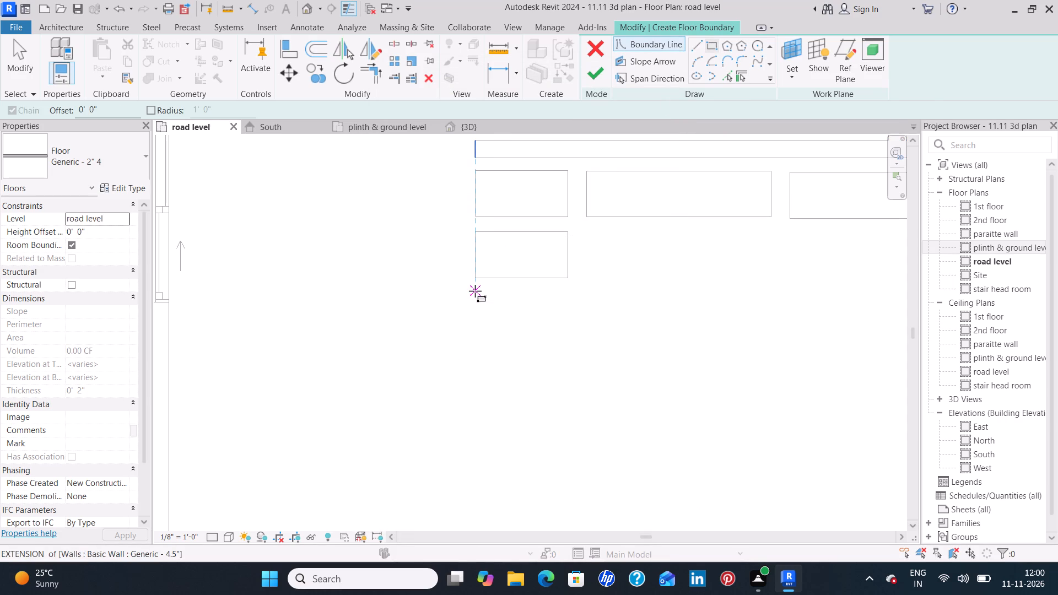
click(475, 291)
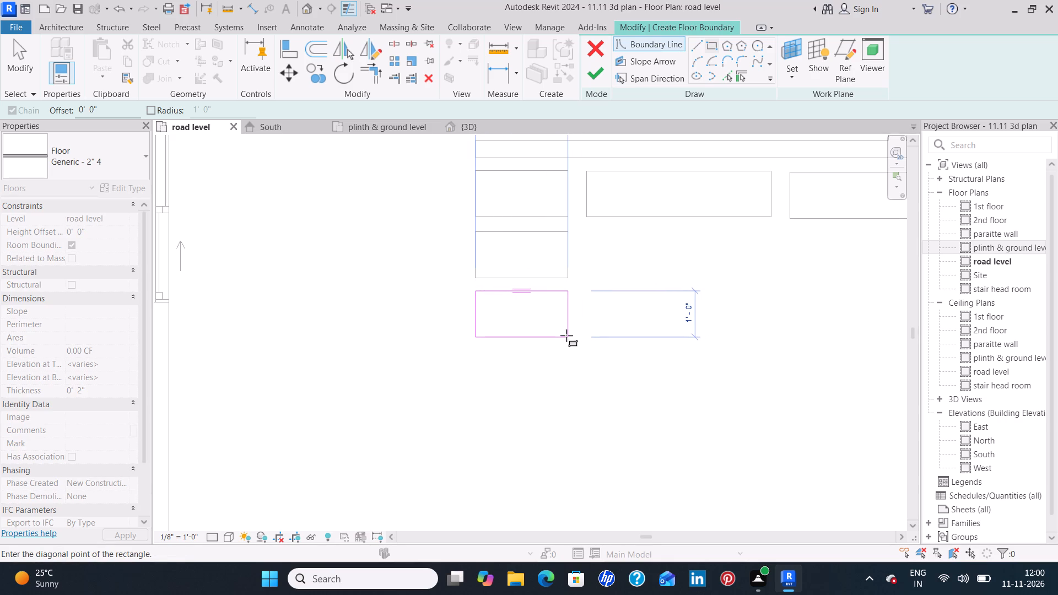
click(566, 336)
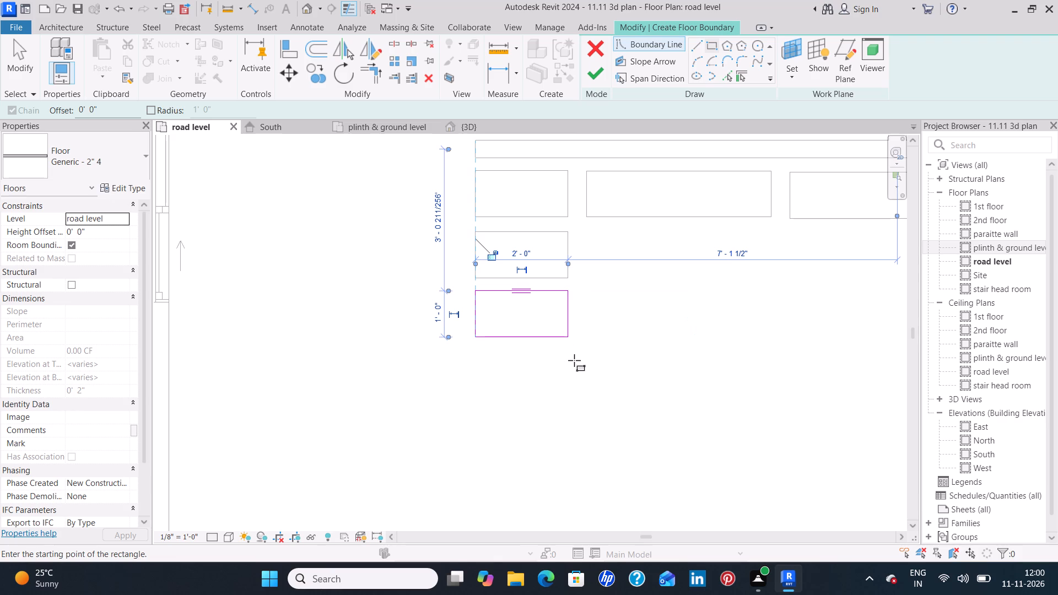
key(Escape)
key(Escape)
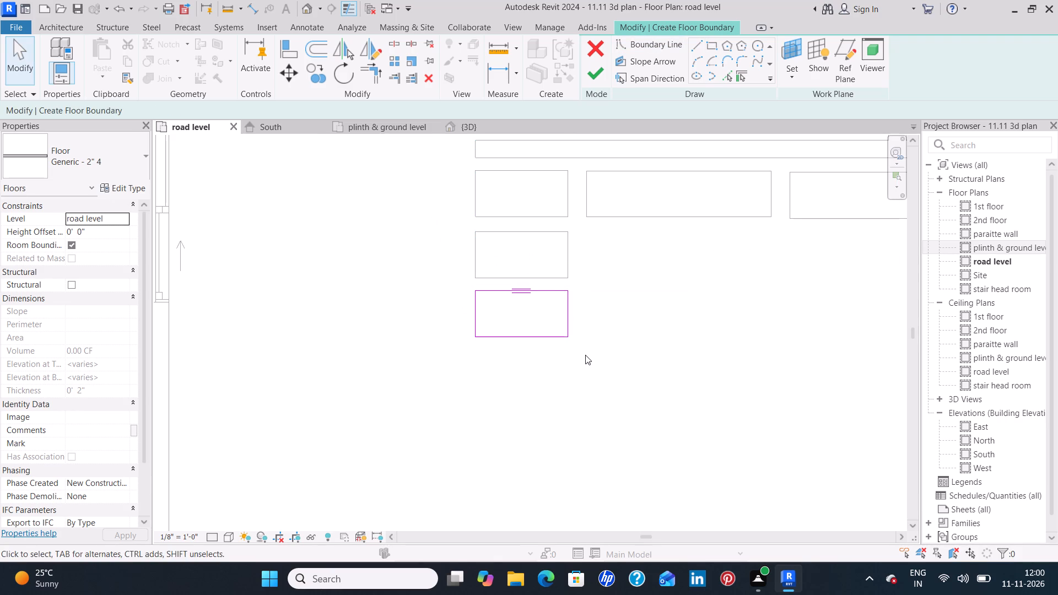
click(585, 355)
Copy the 2' 0" by 1' 0" boundary rectangle southward four times, spacing the copies about 1' 6" apart along the same line.
drag(581, 349, 518, 291)
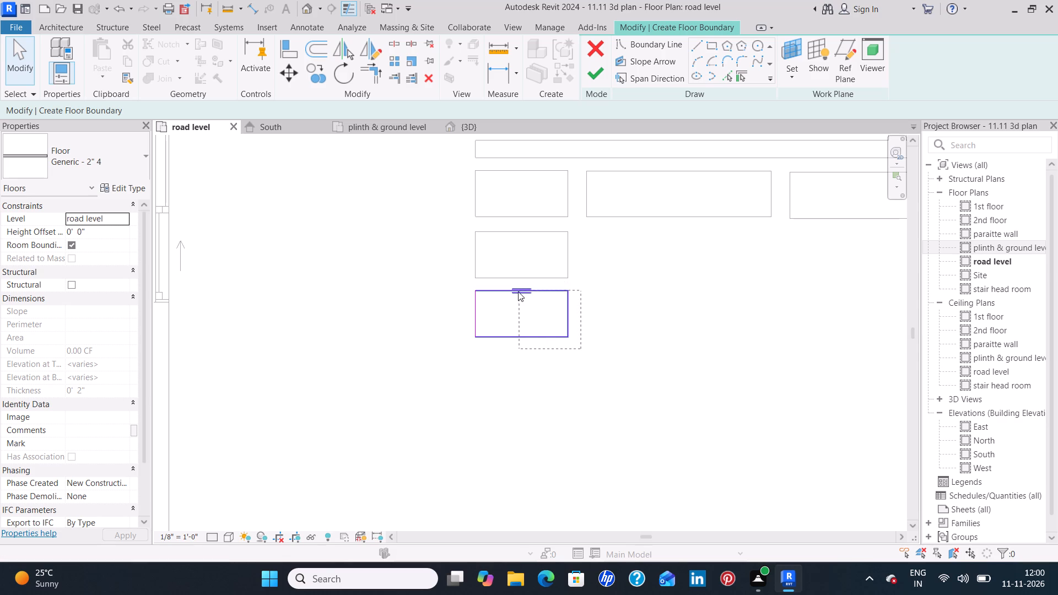
drag(518, 291, 460, 285)
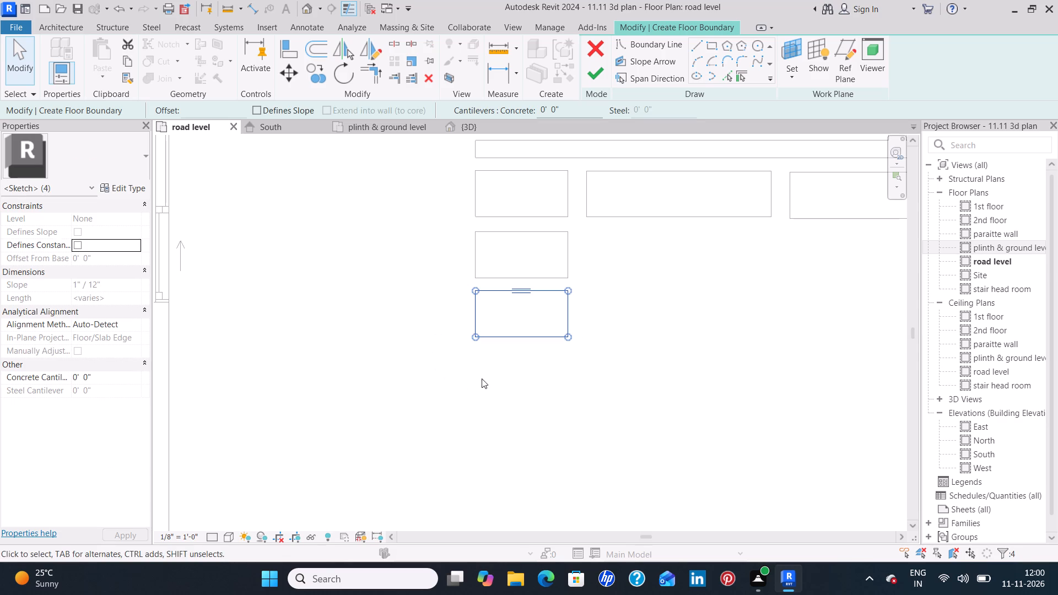
click(317, 79)
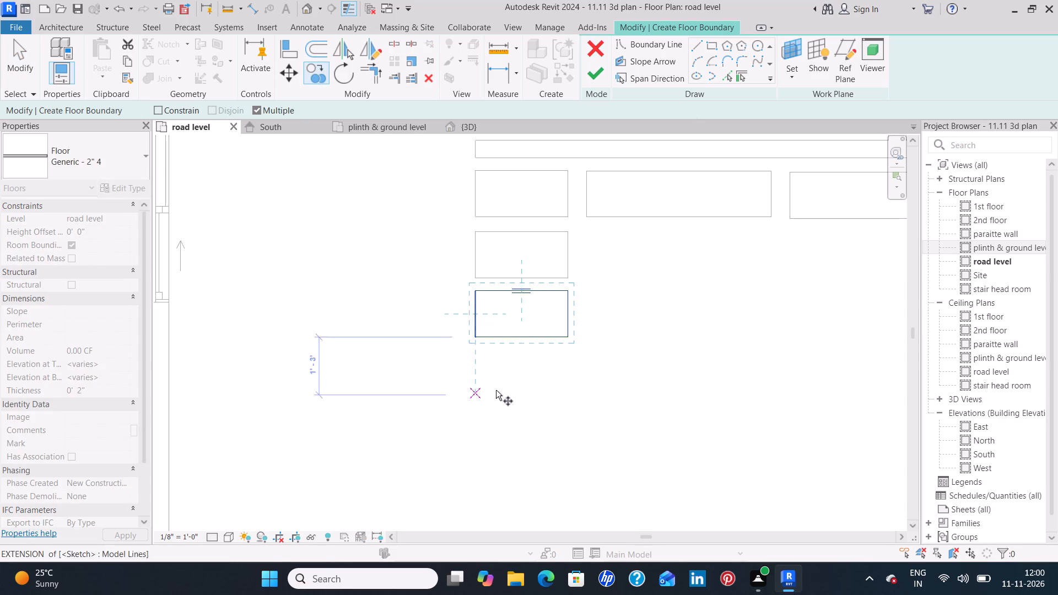
click(475, 337)
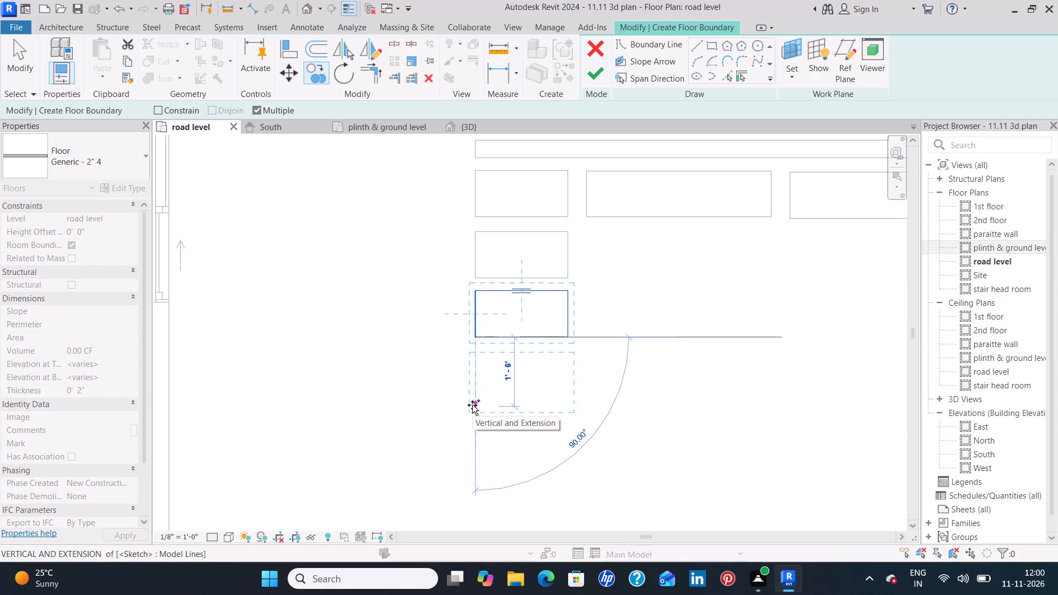
click(472, 405)
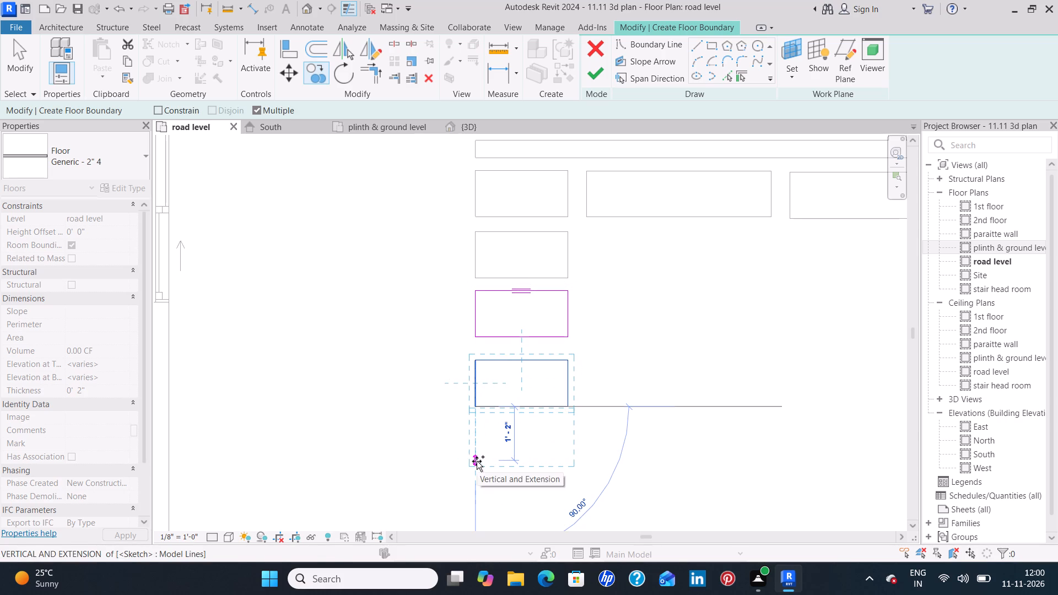
middle_drag(477, 461, 477, 352)
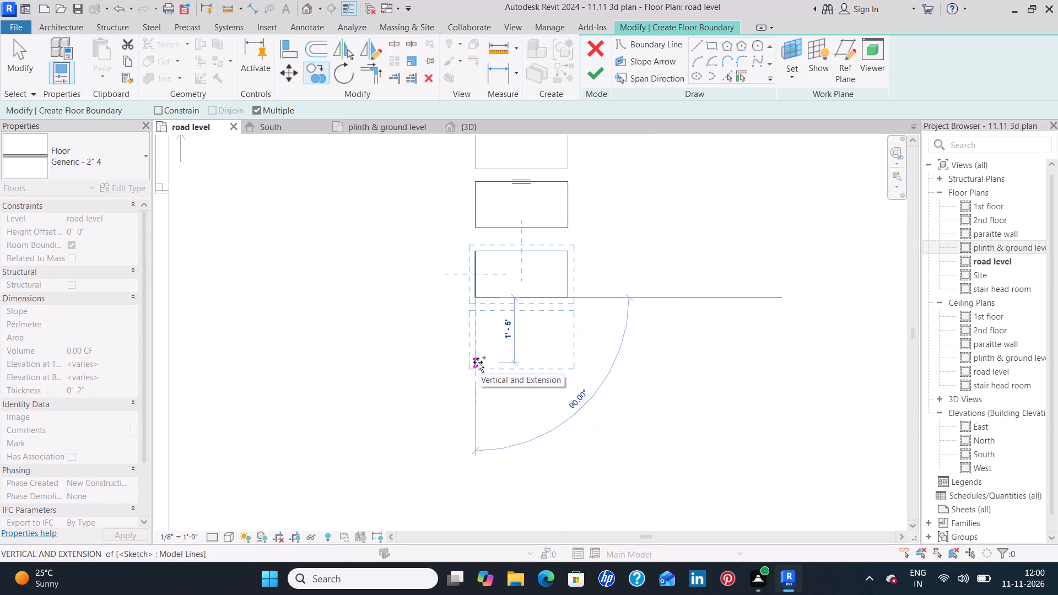
click(479, 367)
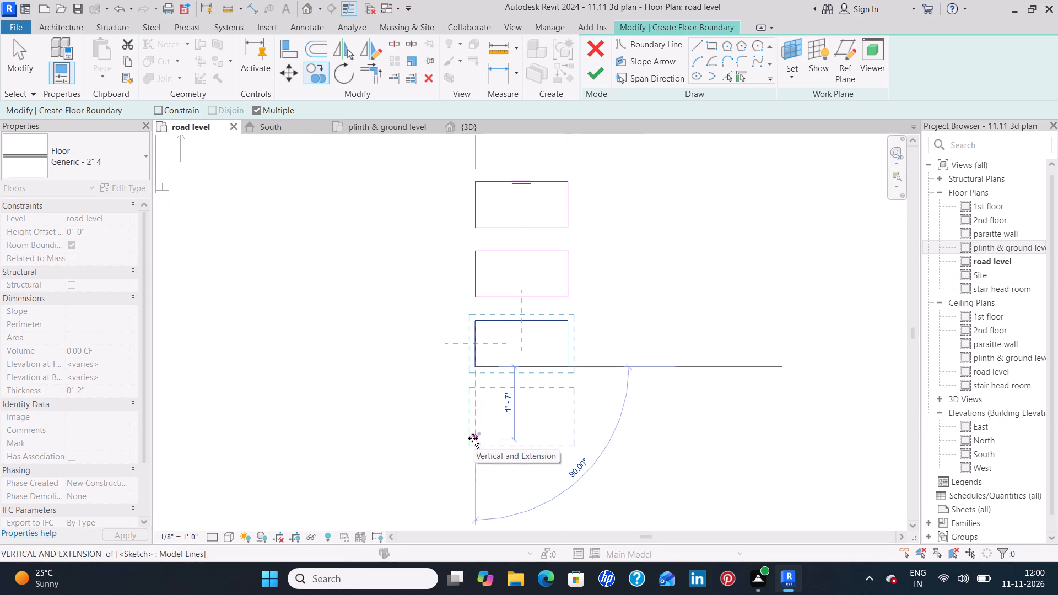
click(473, 435)
middle_drag(471, 466, 496, 347)
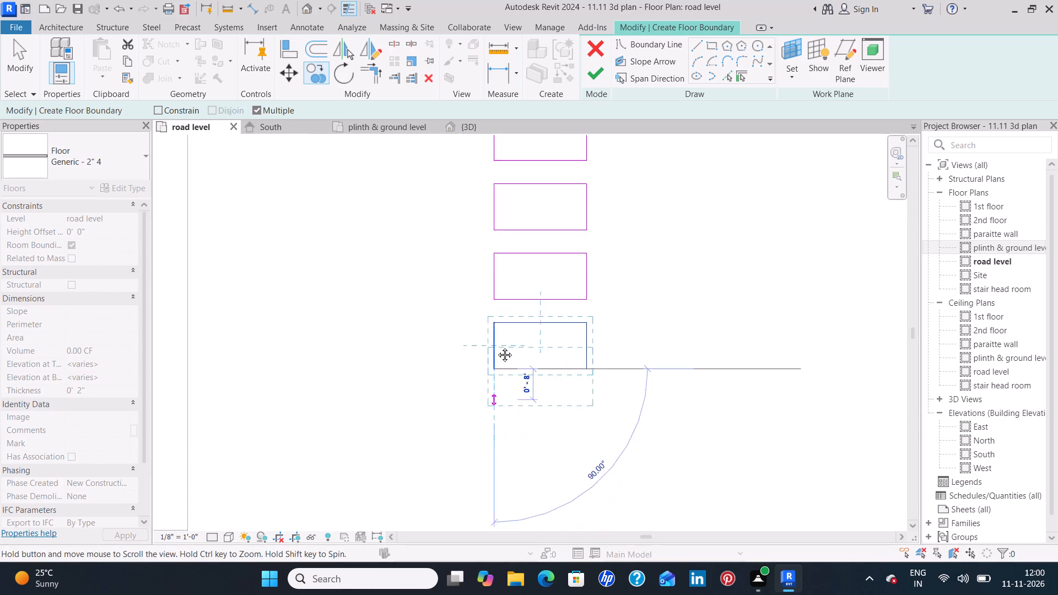
middle_drag(496, 347, 499, 309)
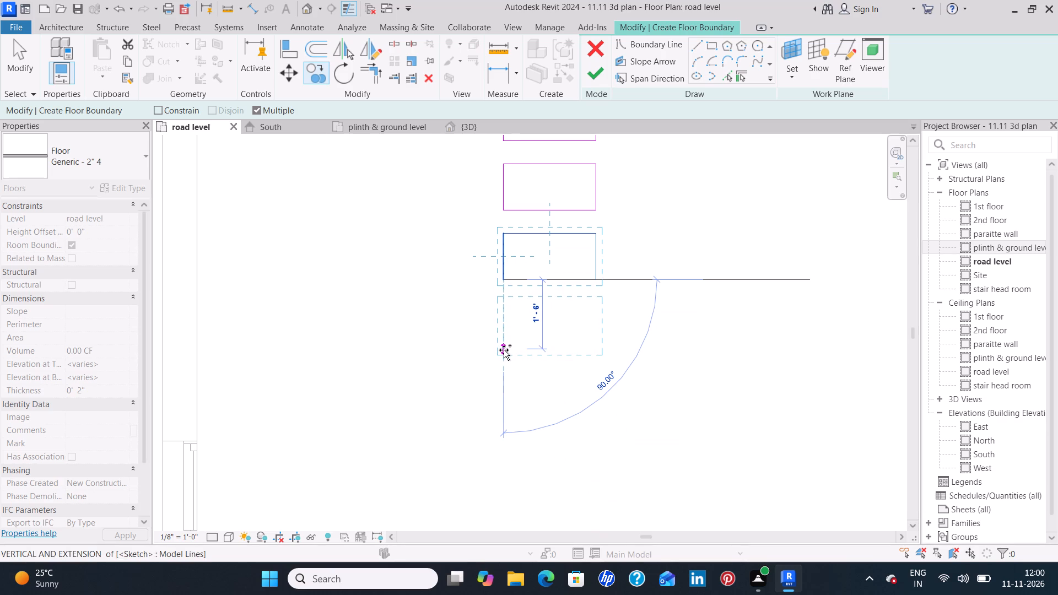
click(504, 350)
Continue the slab column with five more rectangle copies, each about 1' 6" south of the previous one.
middle_drag(493, 407, 515, 293)
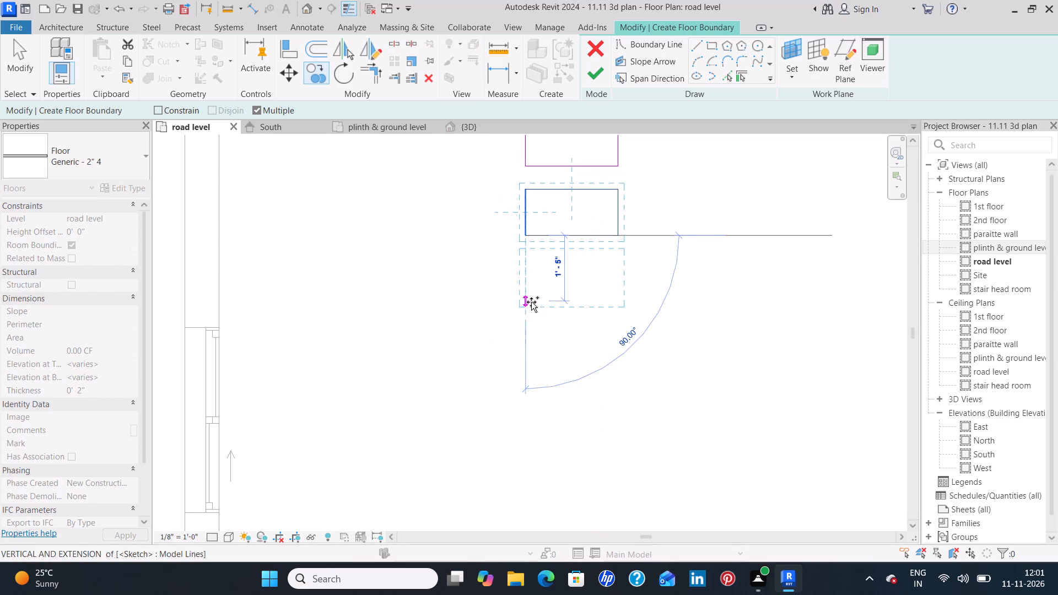
click(531, 304)
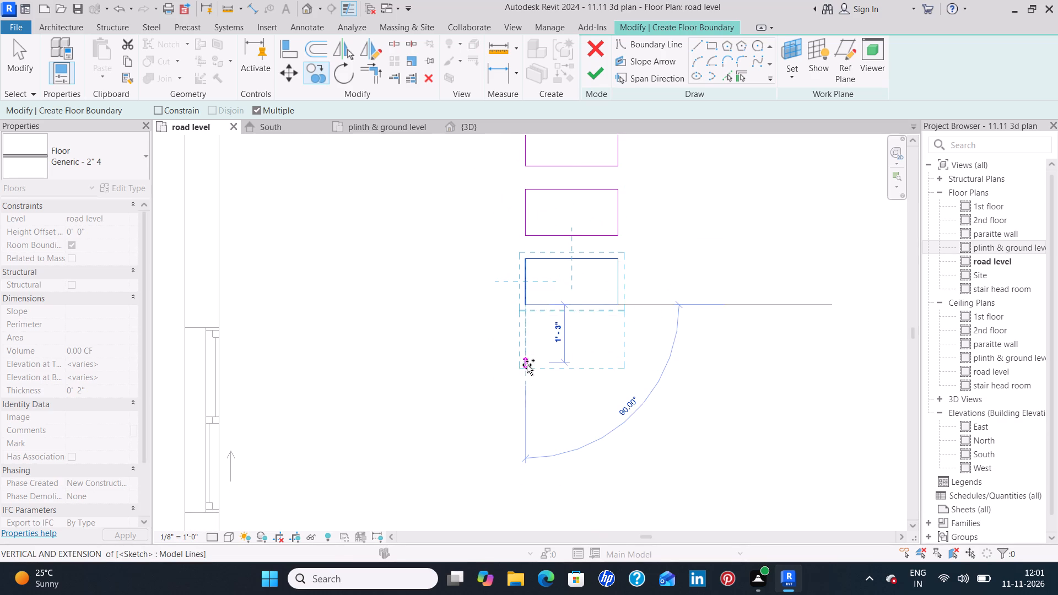
click(530, 375)
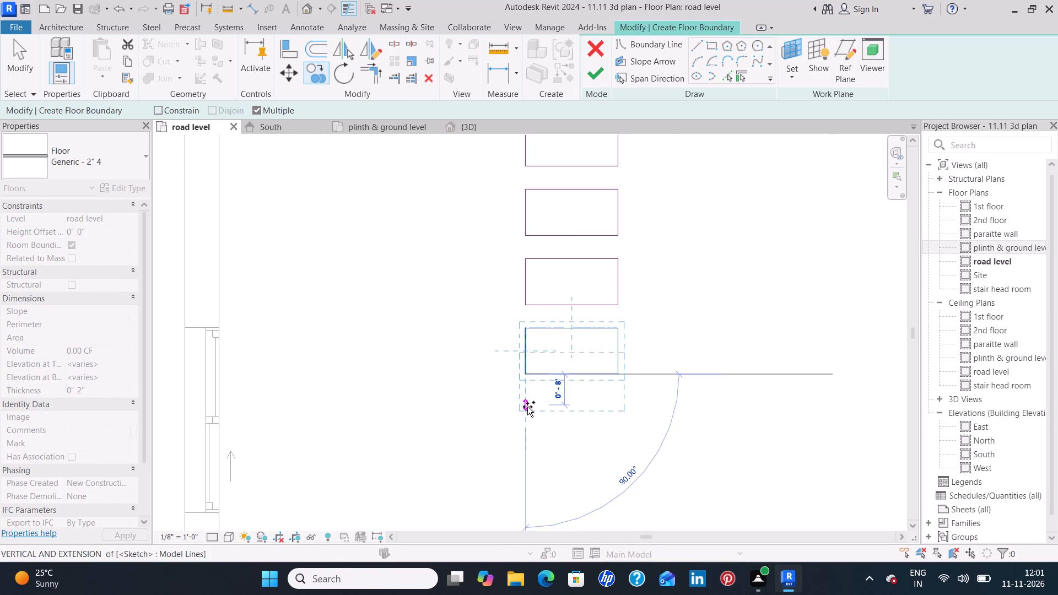
middle_drag(527, 408, 544, 299)
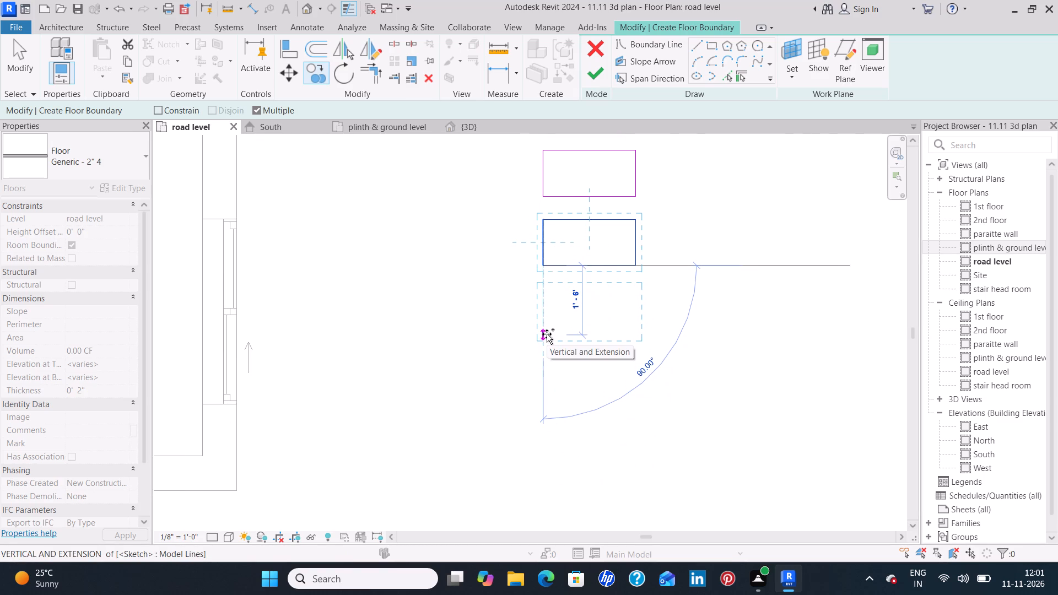
click(547, 334)
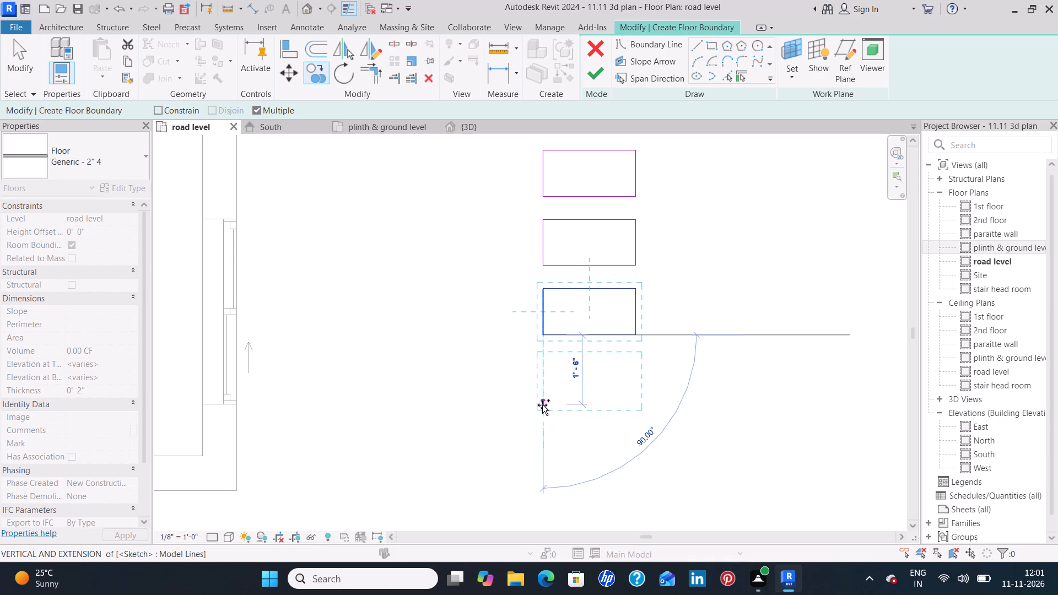
click(542, 405)
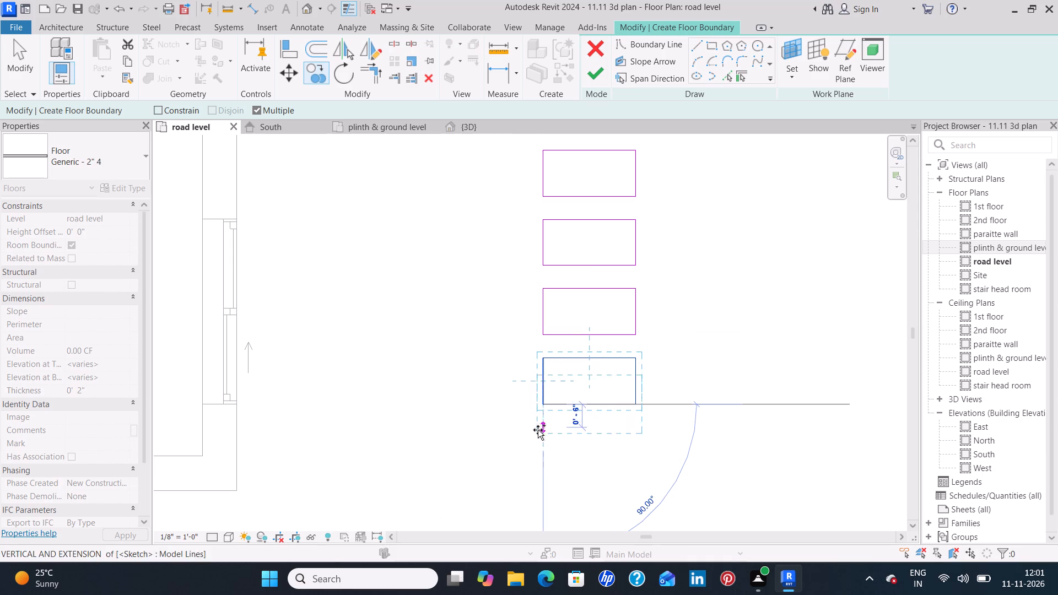
middle_drag(546, 458, 546, 347)
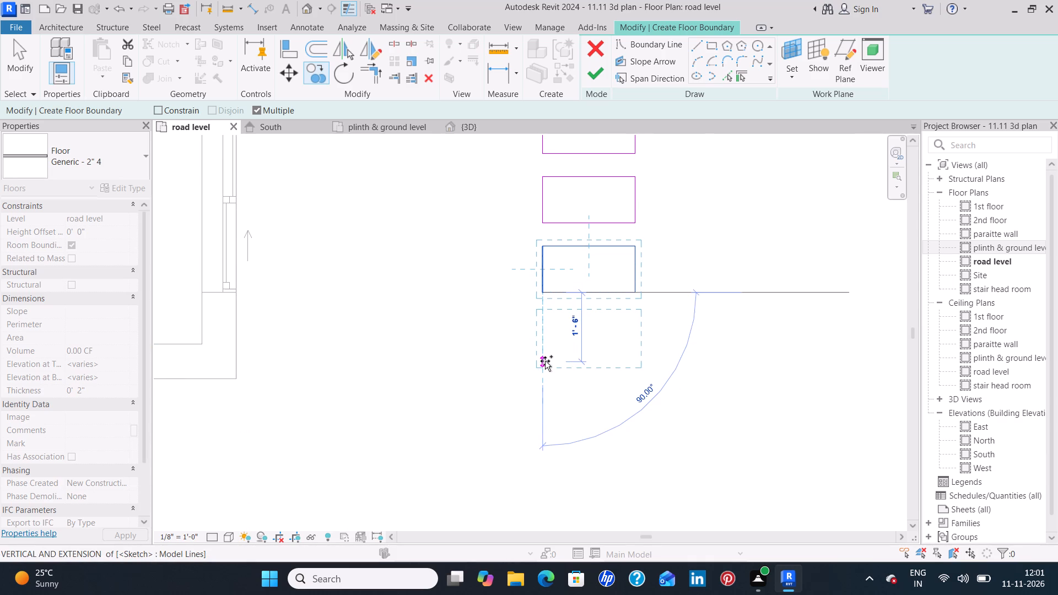
click(545, 361)
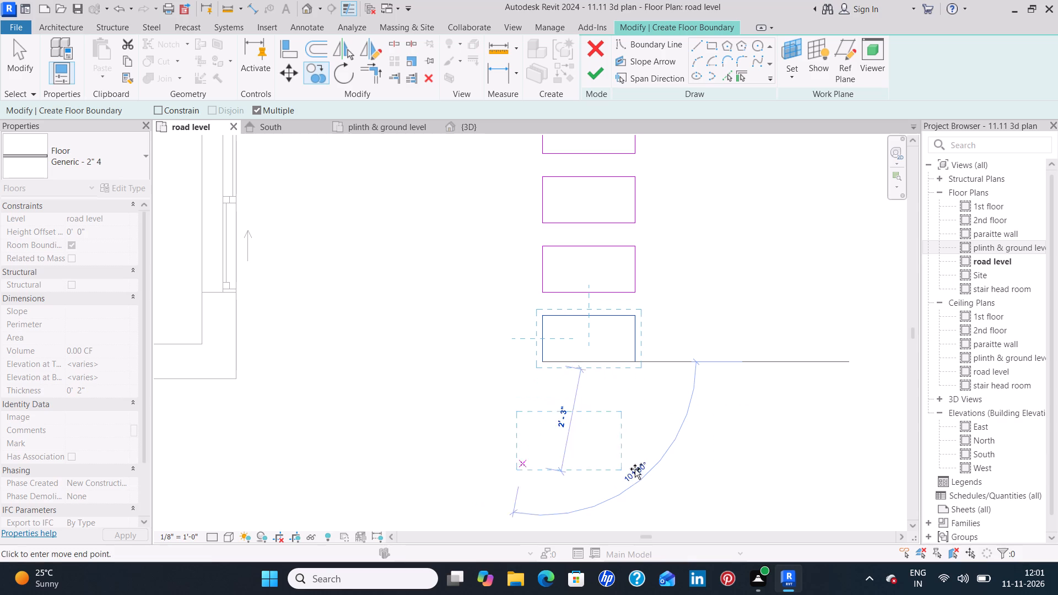
Check the column against the reference plan and place another rectangle copy about 1' 6" below the southernmost one.
scroll(660, 447, down, 14)
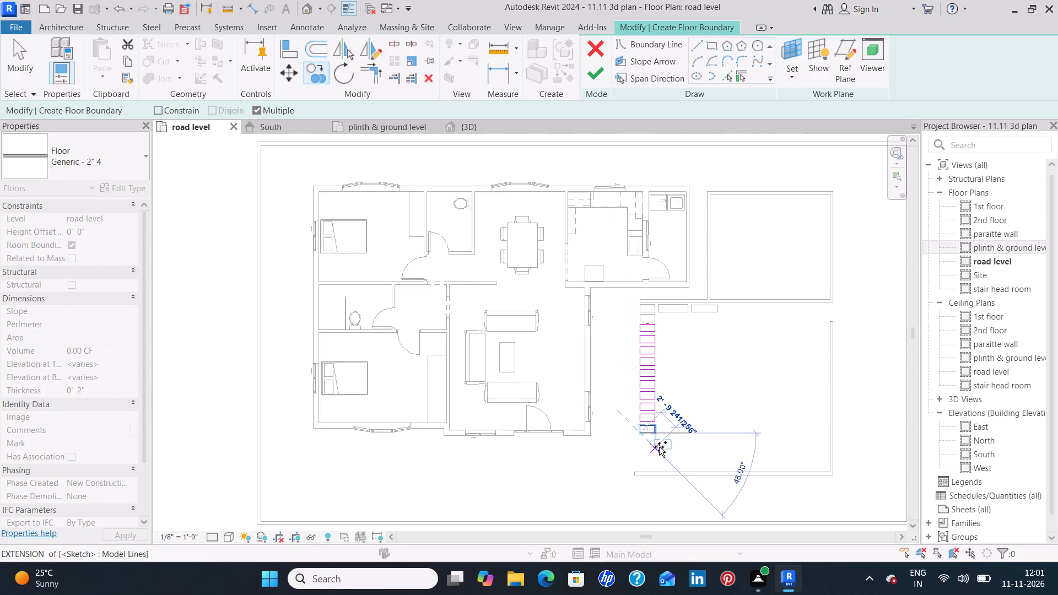
scroll(659, 447, down, 6)
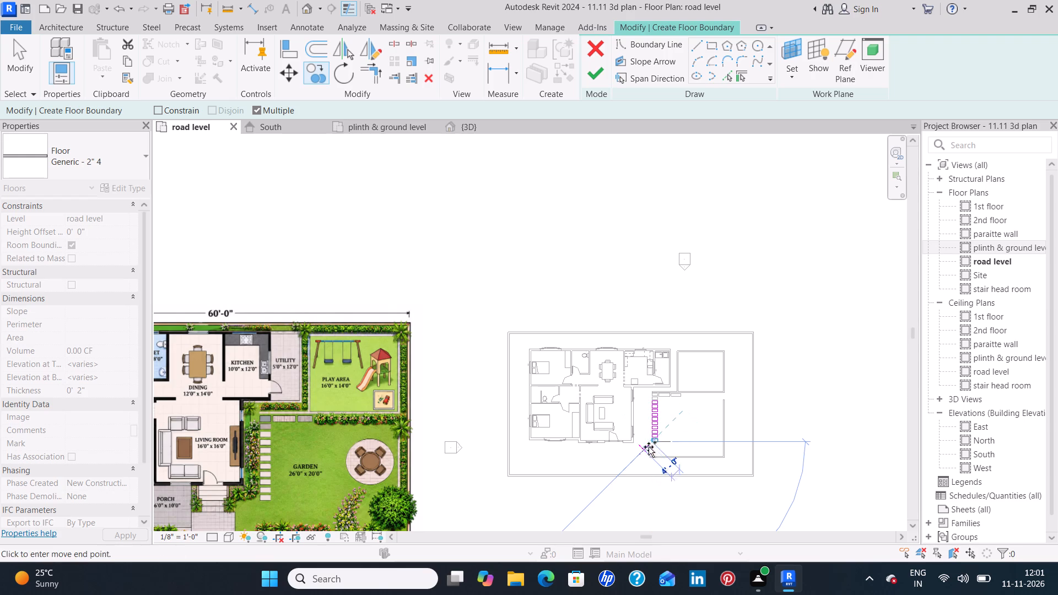
scroll(649, 447, up, 16)
scroll(649, 445, down, 1)
scroll(649, 445, up, 8)
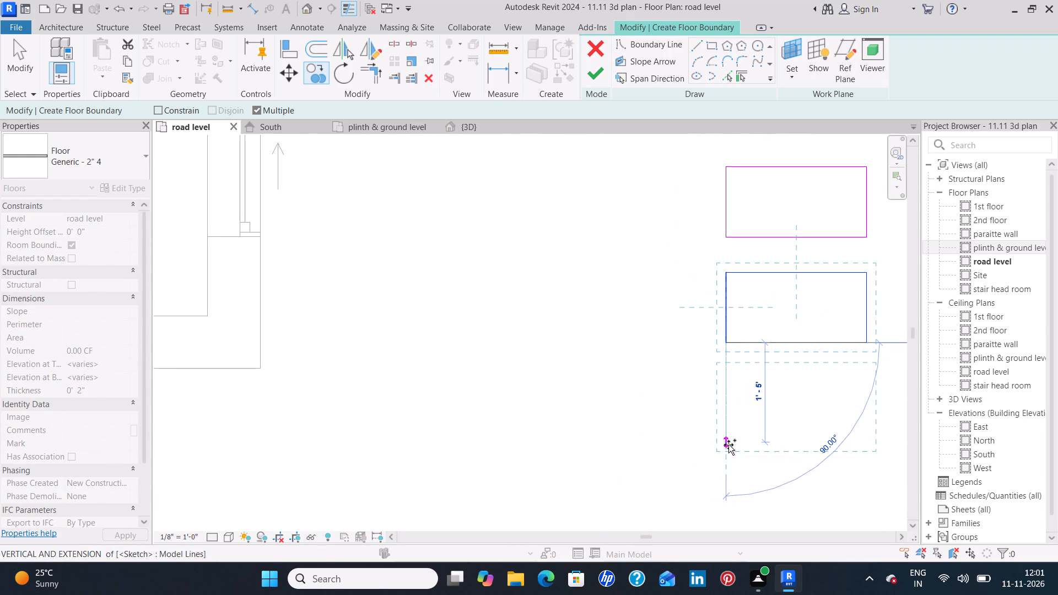
click(728, 445)
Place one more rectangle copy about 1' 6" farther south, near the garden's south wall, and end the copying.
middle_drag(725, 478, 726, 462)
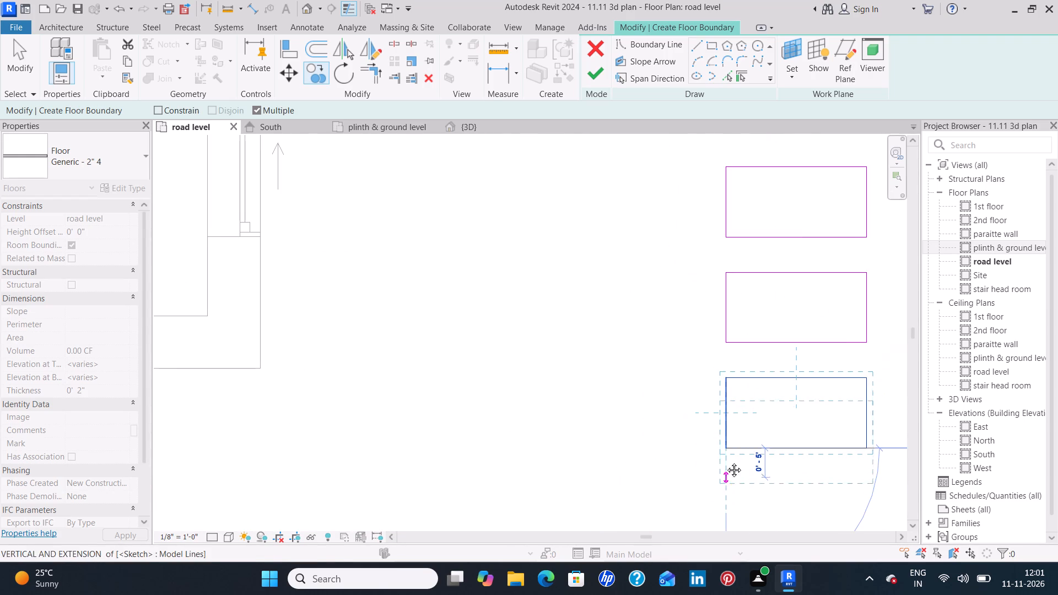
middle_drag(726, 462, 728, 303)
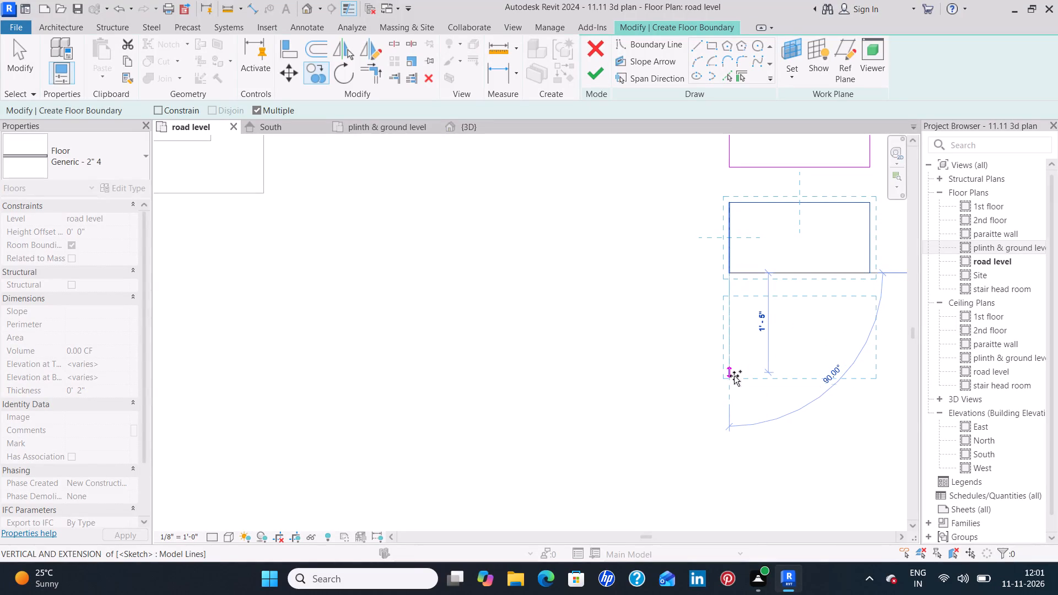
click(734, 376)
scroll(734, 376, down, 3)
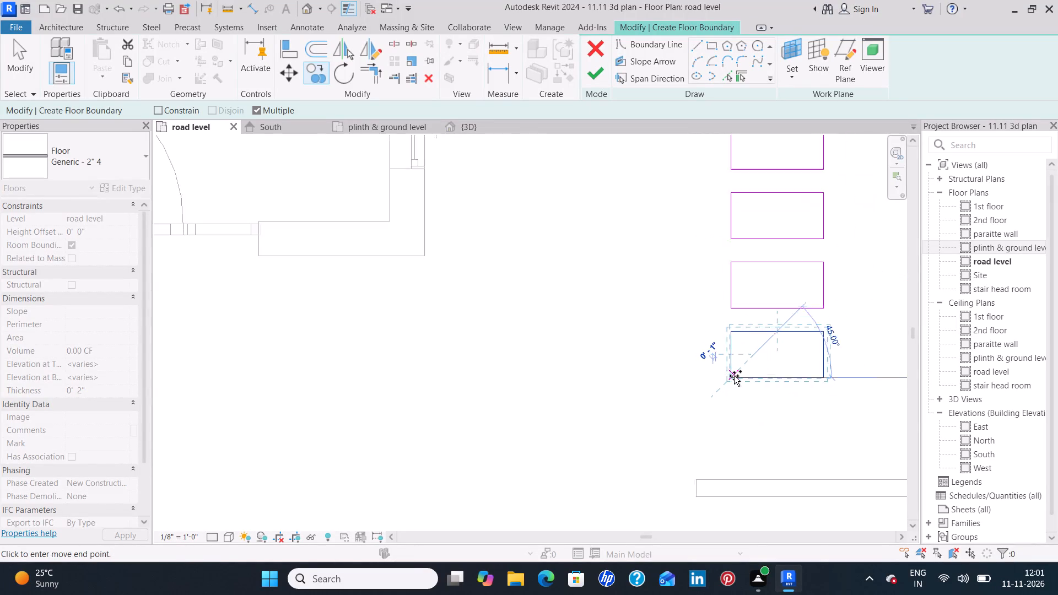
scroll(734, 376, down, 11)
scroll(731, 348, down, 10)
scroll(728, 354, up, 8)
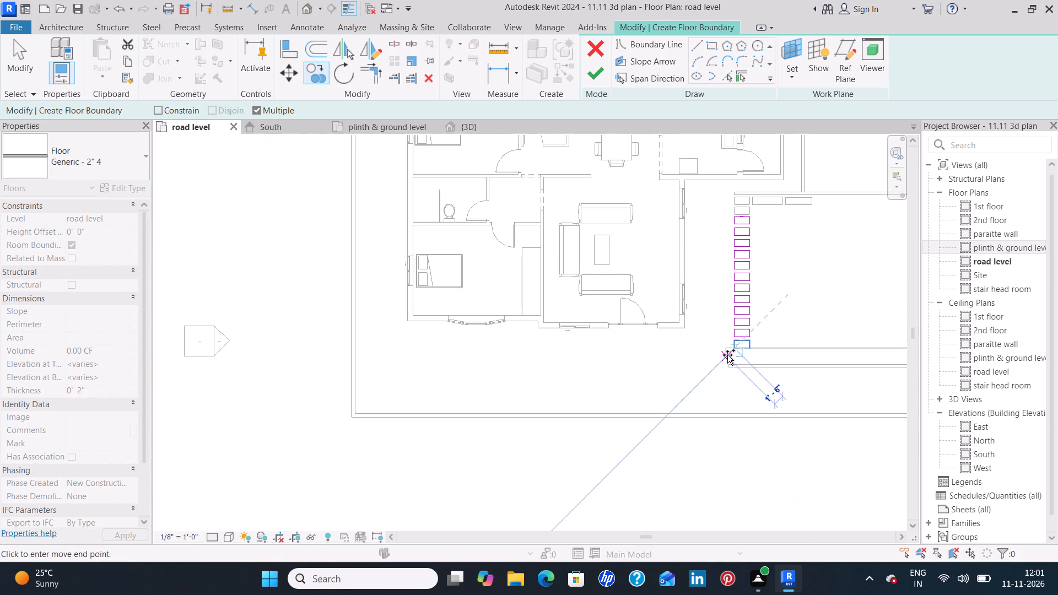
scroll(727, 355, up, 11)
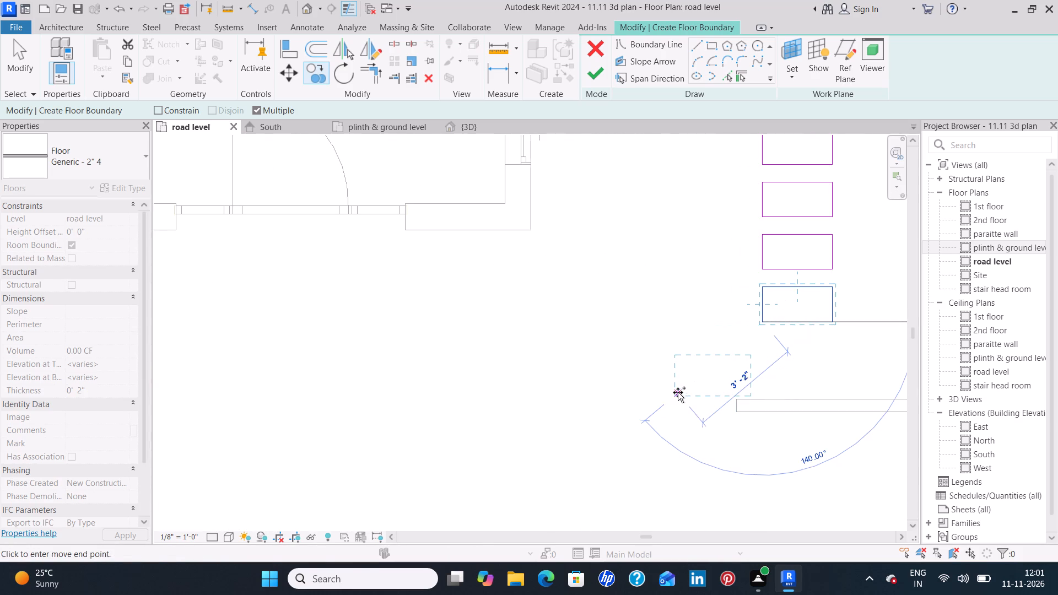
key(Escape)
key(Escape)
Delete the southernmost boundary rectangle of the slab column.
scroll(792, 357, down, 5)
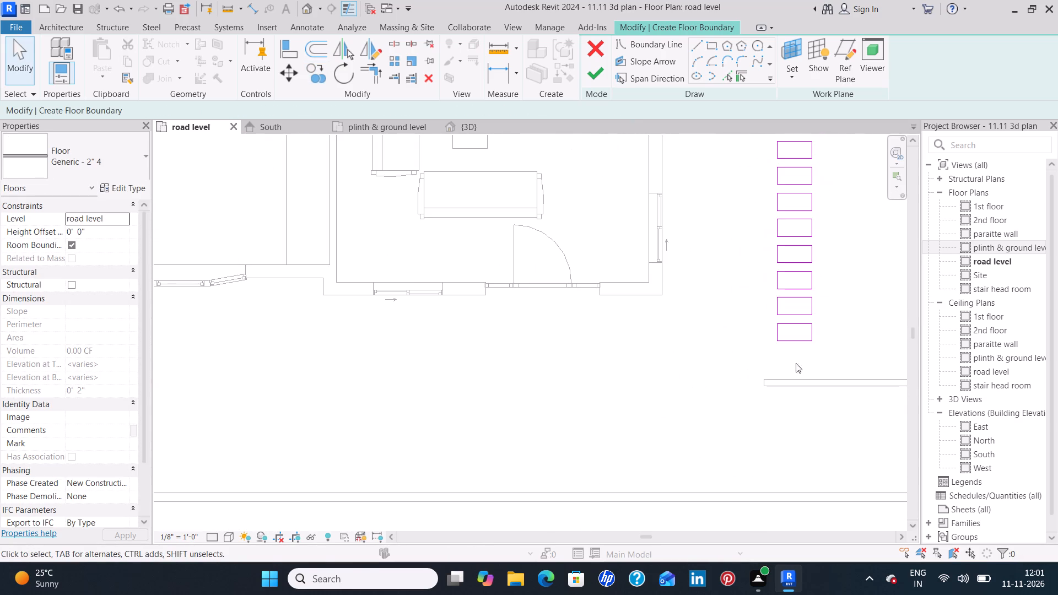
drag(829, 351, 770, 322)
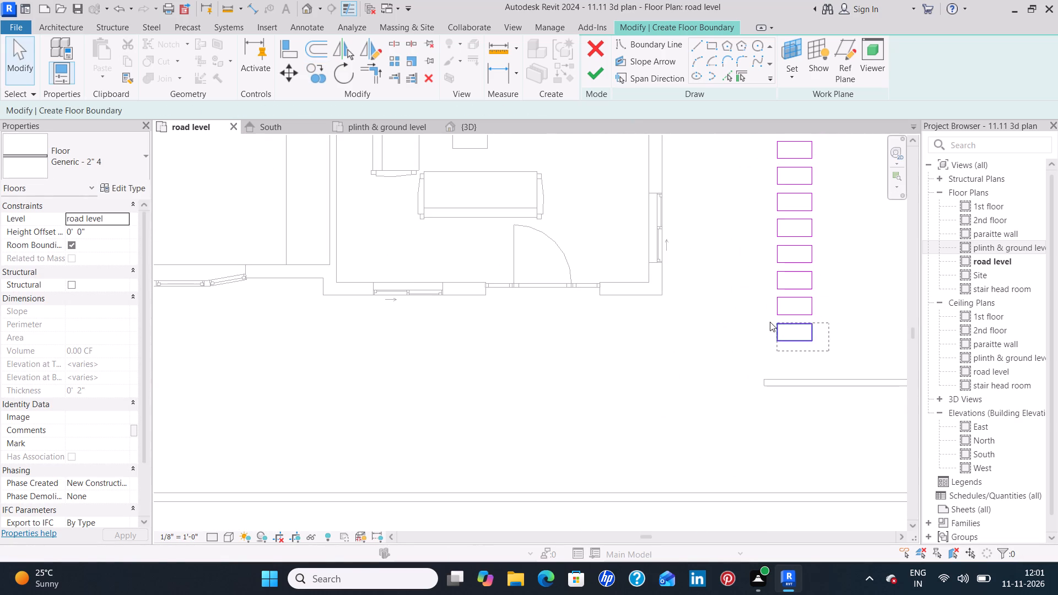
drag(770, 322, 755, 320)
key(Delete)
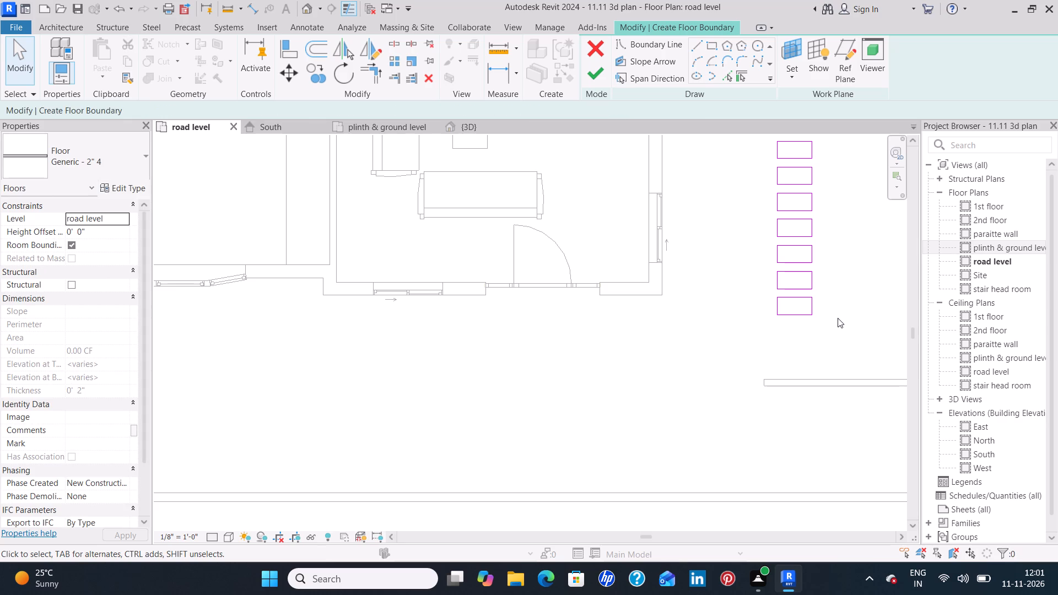
Review the column of boundary rectangles, finish the Generic - 2" 4 floor sketch and clear the selection.
scroll(838, 318, down, 4)
middle_drag(859, 279, 800, 387)
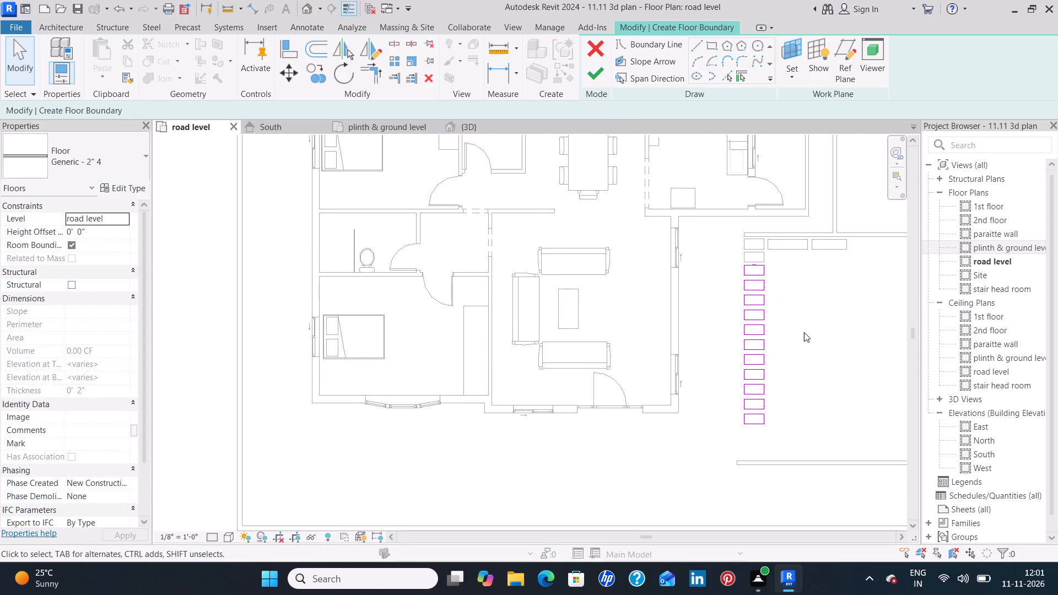
scroll(774, 318, up, 4)
scroll(771, 220, up, 5)
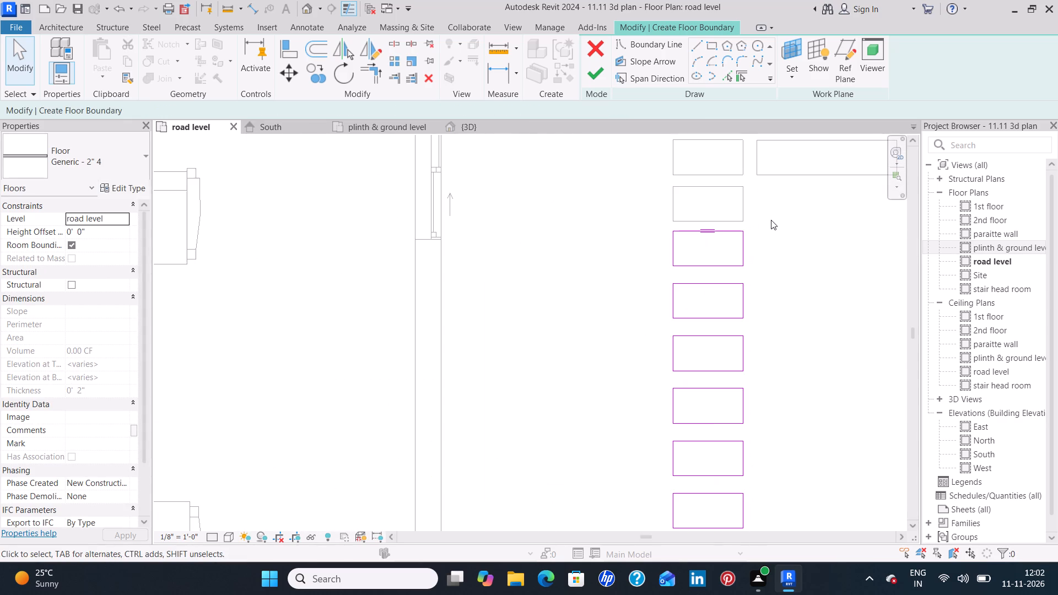
click(773, 261)
scroll(773, 261, down, 7)
scroll(829, 294, down, 4)
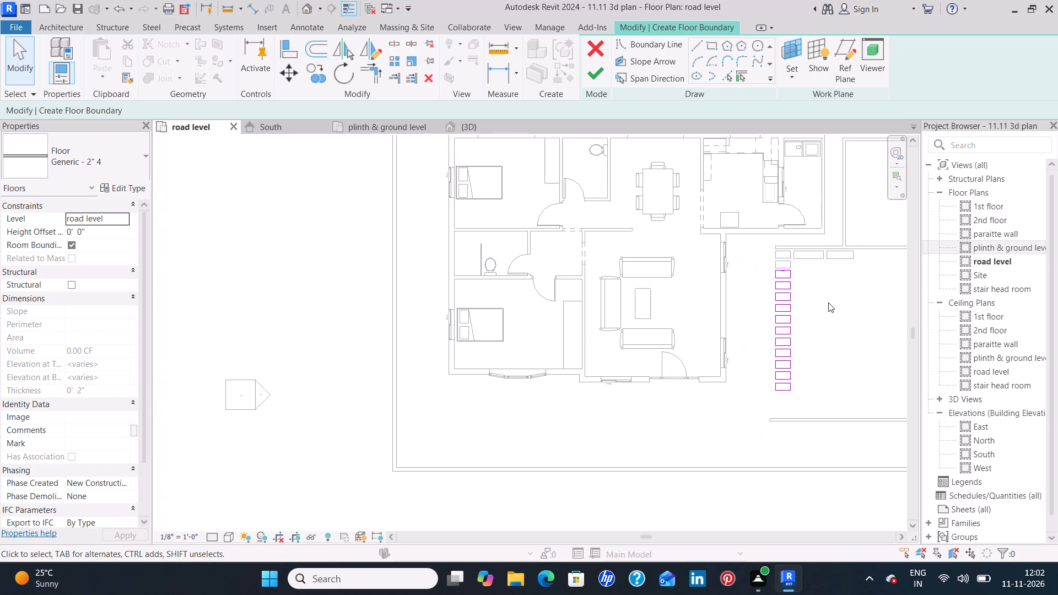
middle_drag(781, 317, 748, 325)
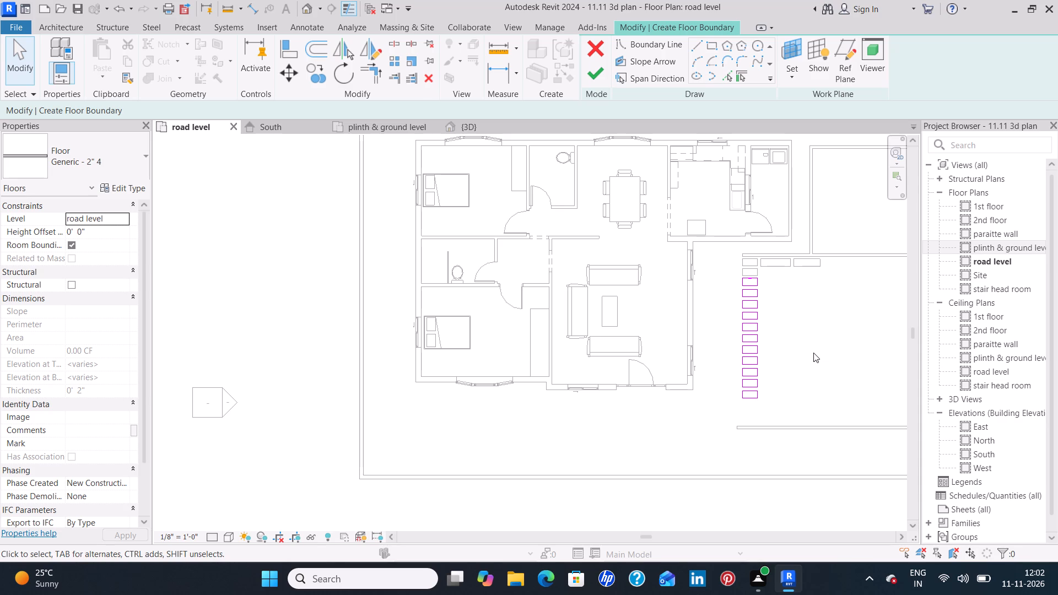
click(591, 77)
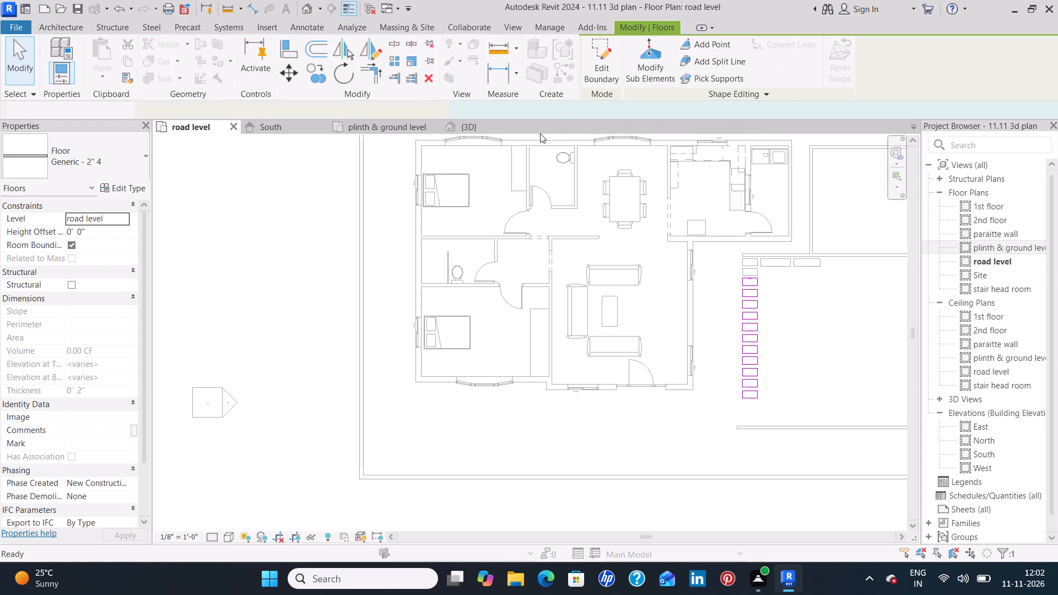
click(309, 250)
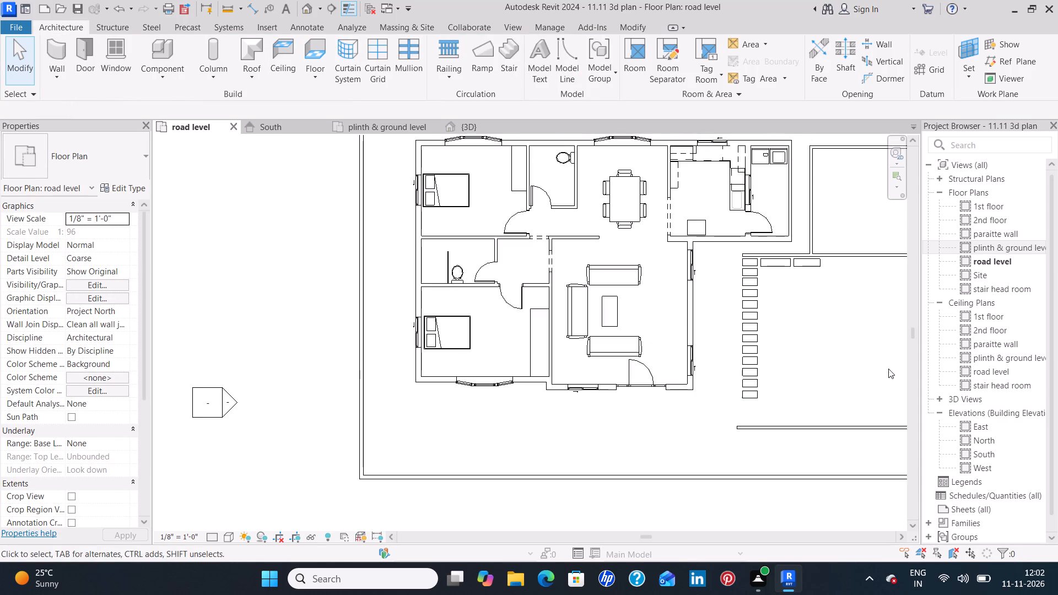
Set the height offset of all the garden path slab floors, the column and the row pieces, to 2".
middle_drag(834, 352, 657, 354)
scroll(611, 361, up, 2)
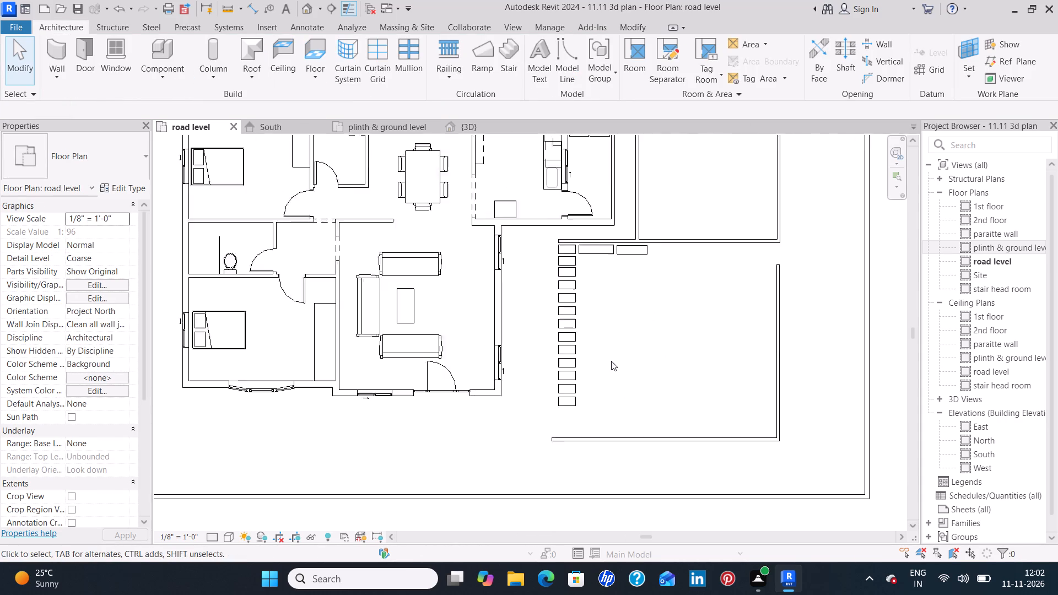
scroll(611, 361, up, 2)
click(557, 425)
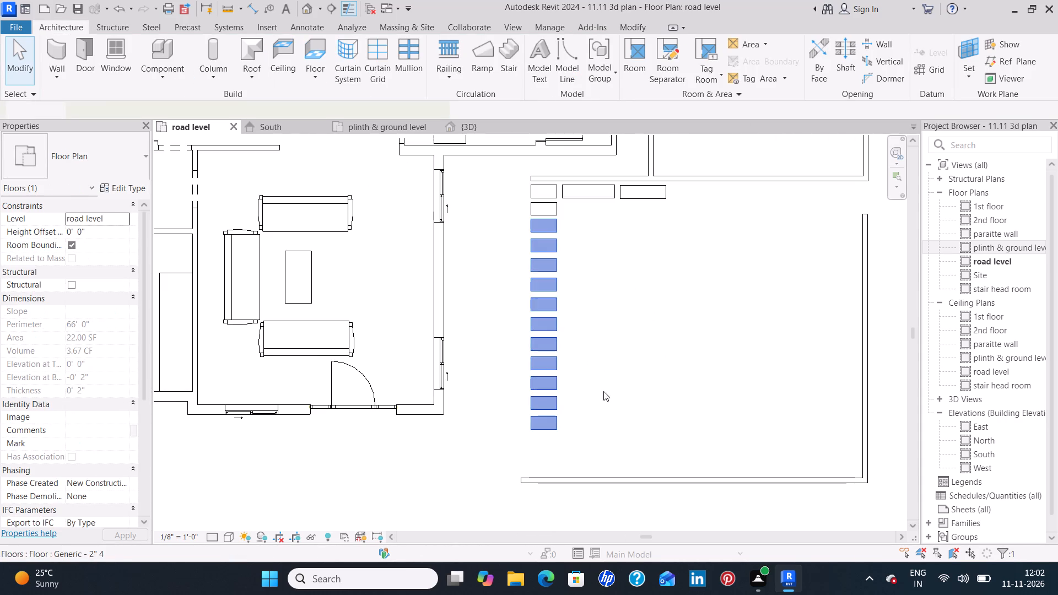
ctrl+click(555, 211)
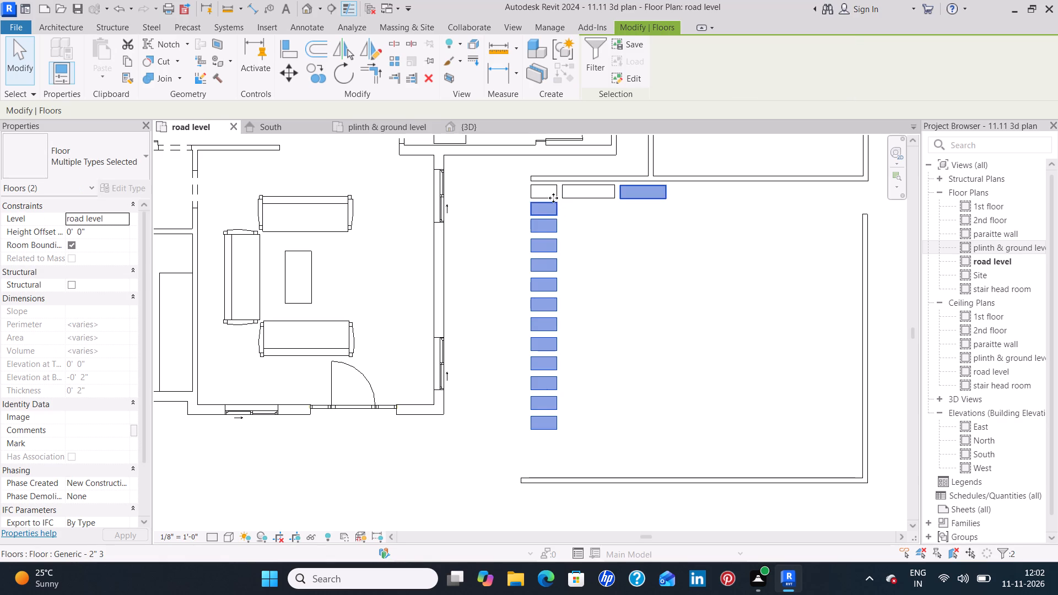
ctrl+click(553, 196)
ctrl+click(584, 199)
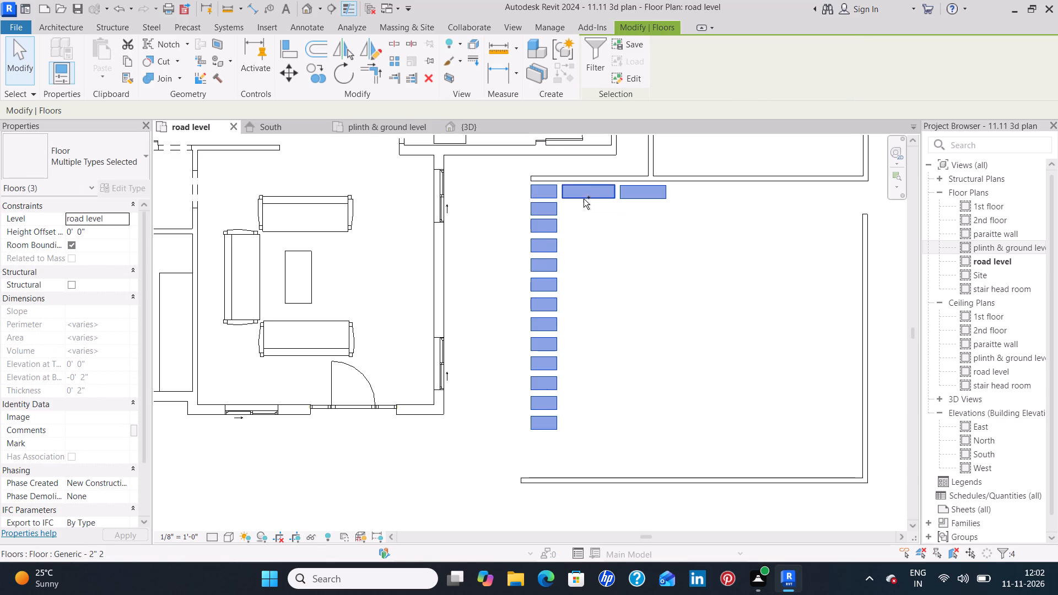
click(110, 234)
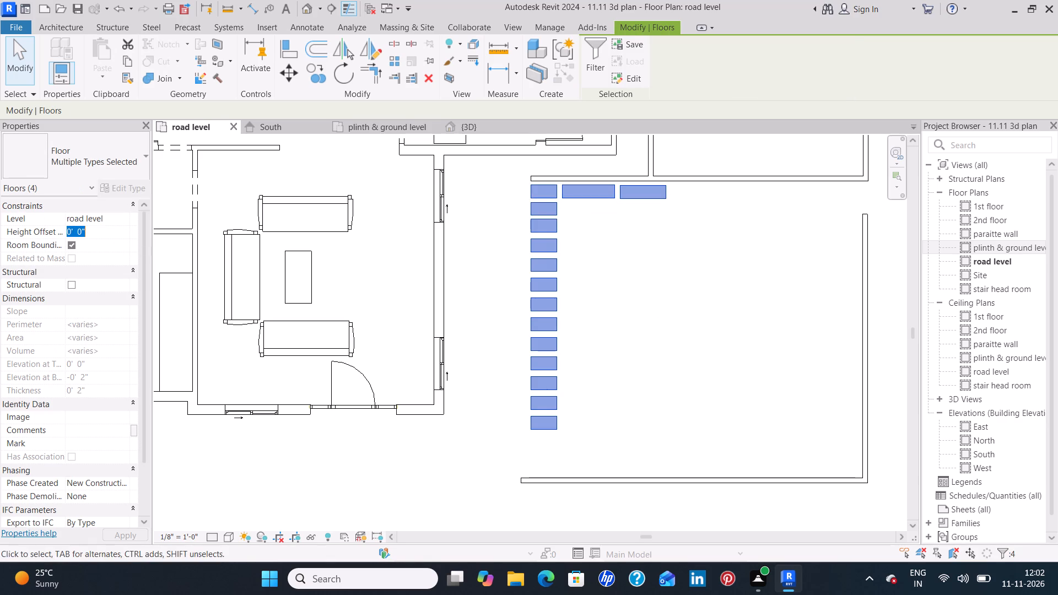
key(BackSpace)
text(2")
key(Return)
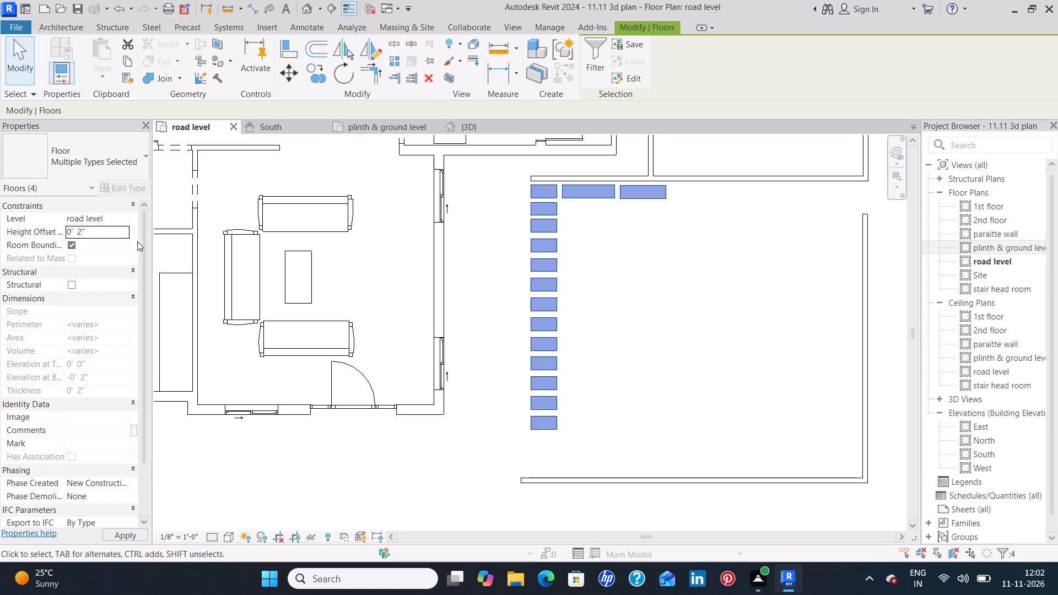
click(122, 534)
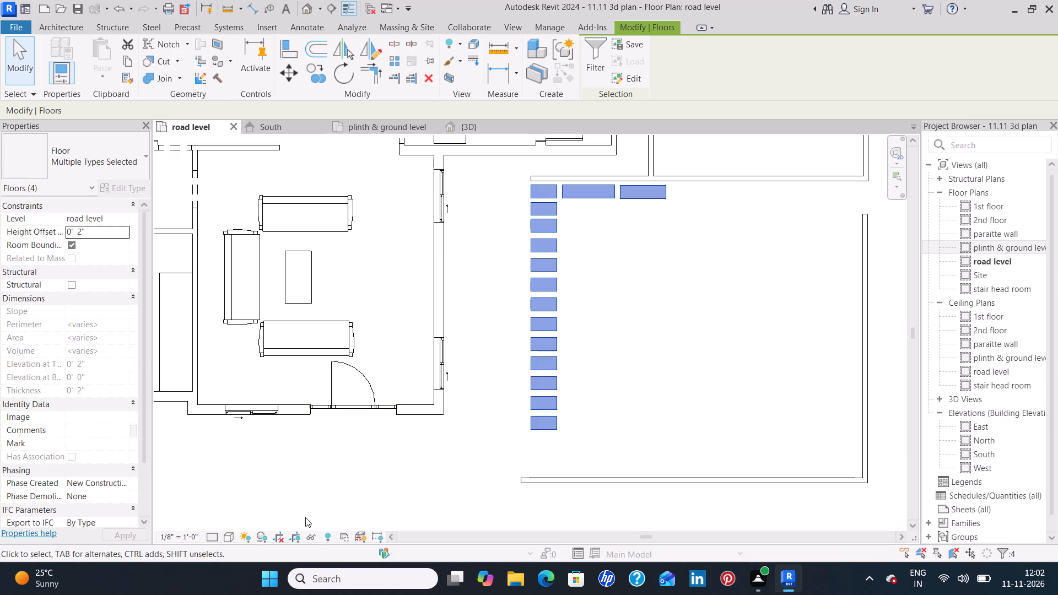
click(370, 493)
Move the east boundary wall so it stands 3' from the garden's east wall.
scroll(764, 396, down, 5)
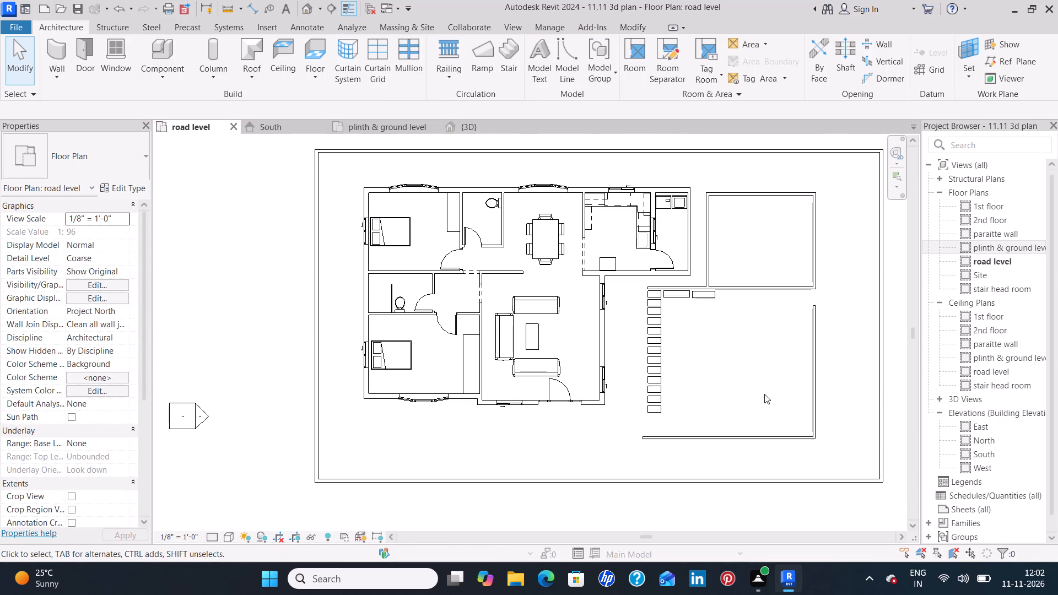
scroll(765, 392, down, 4)
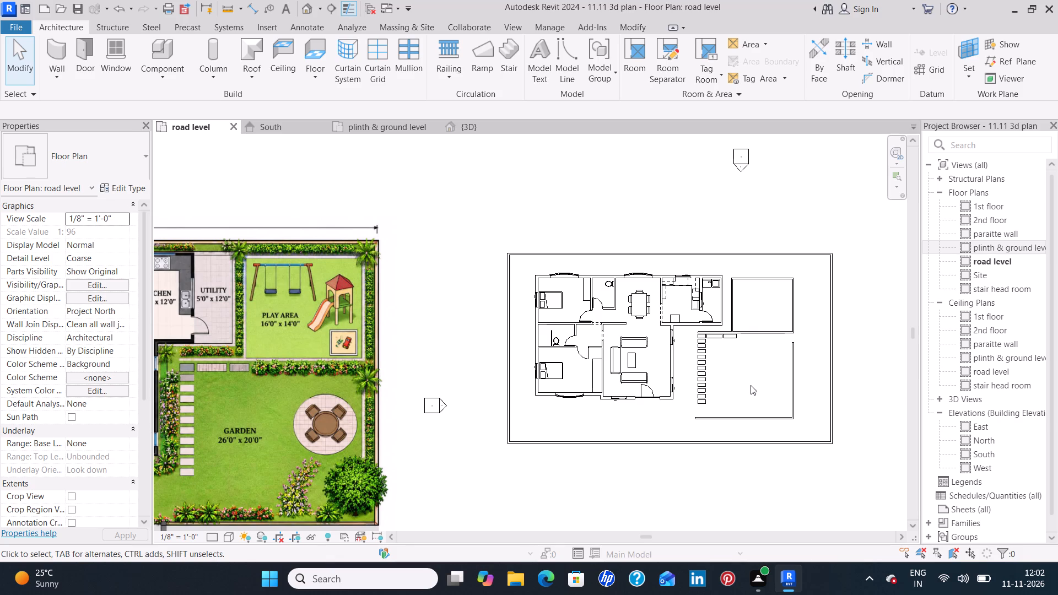
click(830, 329)
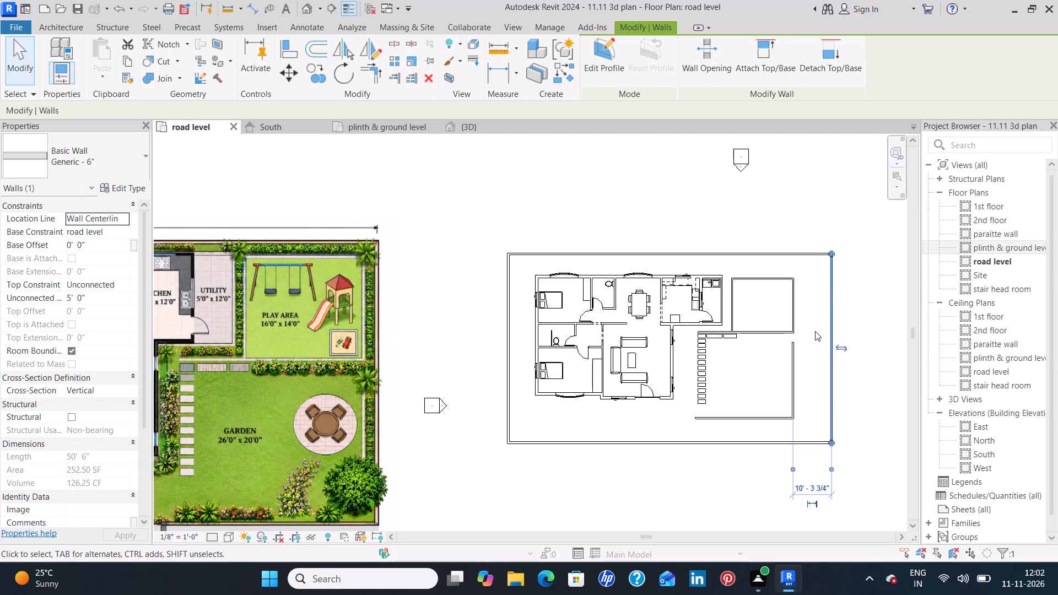
click(813, 488)
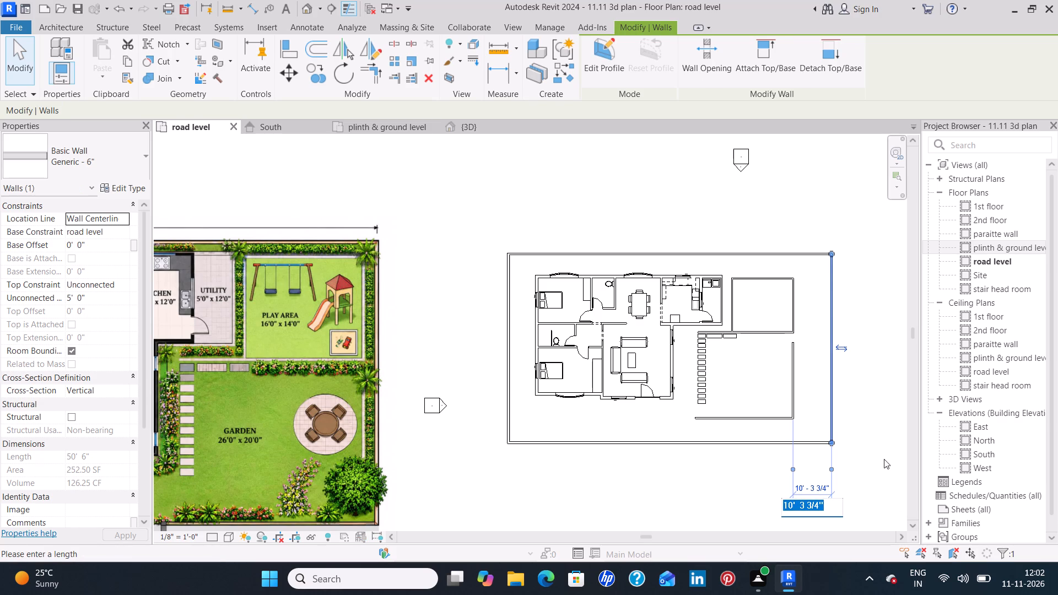
key(BackSpace)
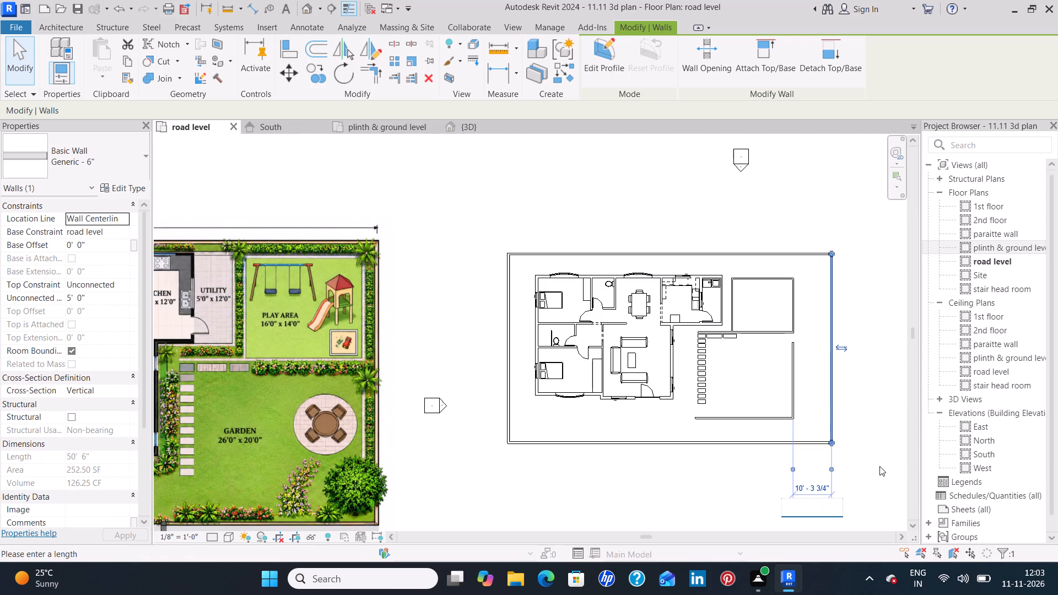
text(3')
key(Return)
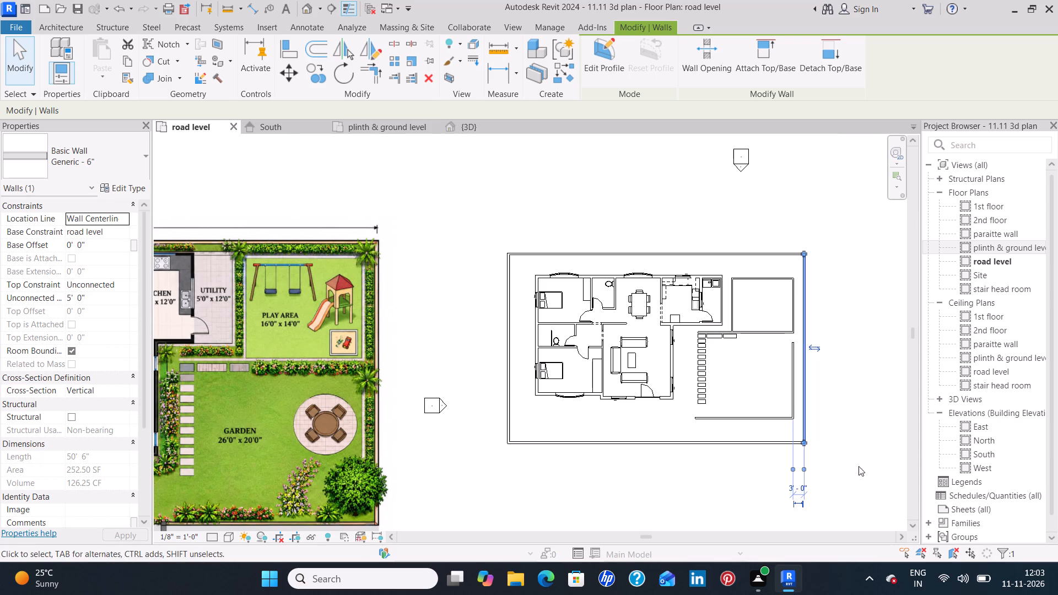
click(727, 484)
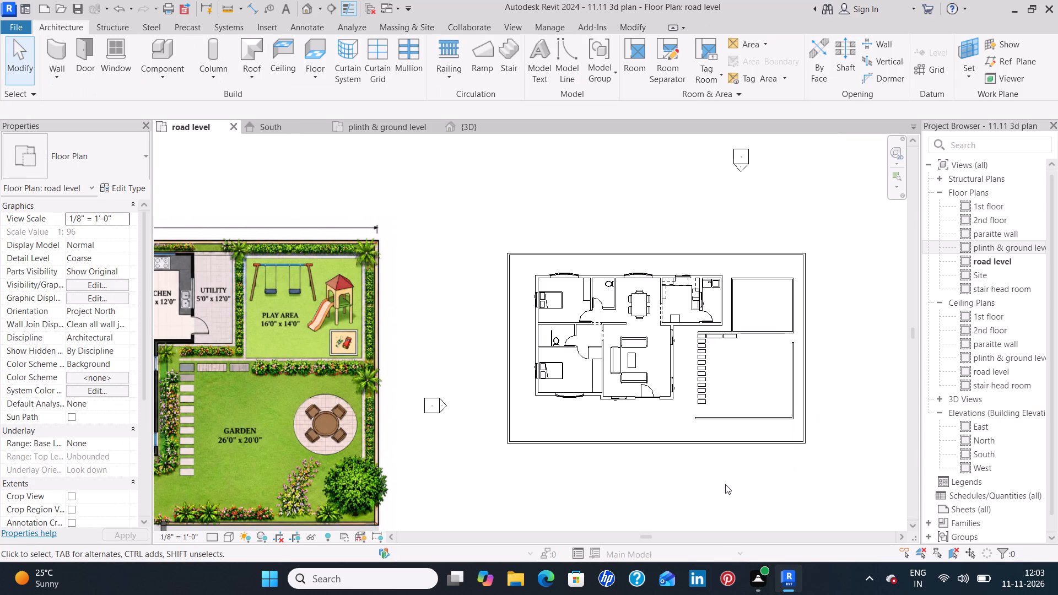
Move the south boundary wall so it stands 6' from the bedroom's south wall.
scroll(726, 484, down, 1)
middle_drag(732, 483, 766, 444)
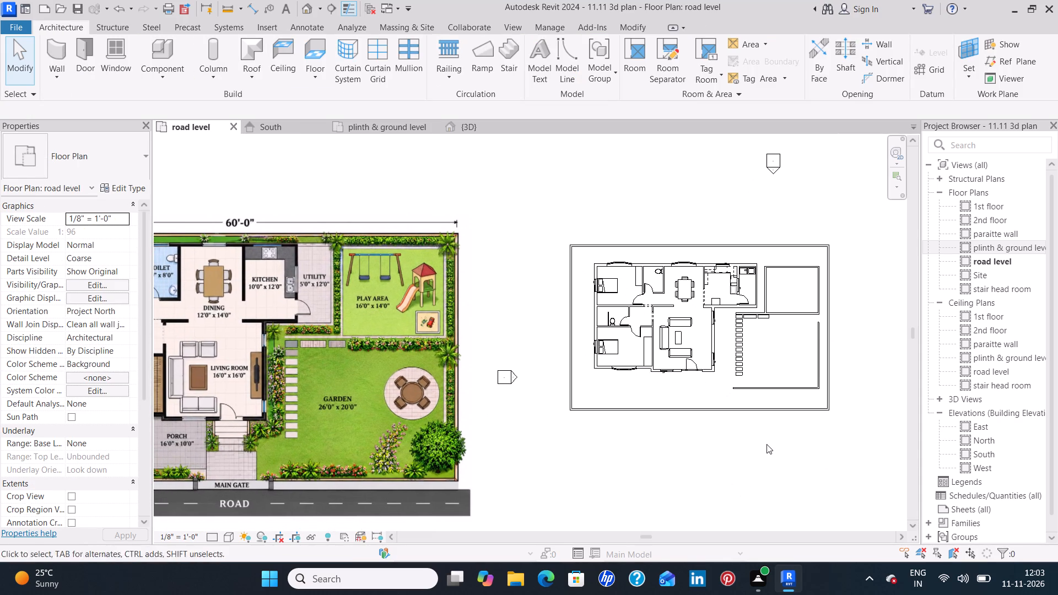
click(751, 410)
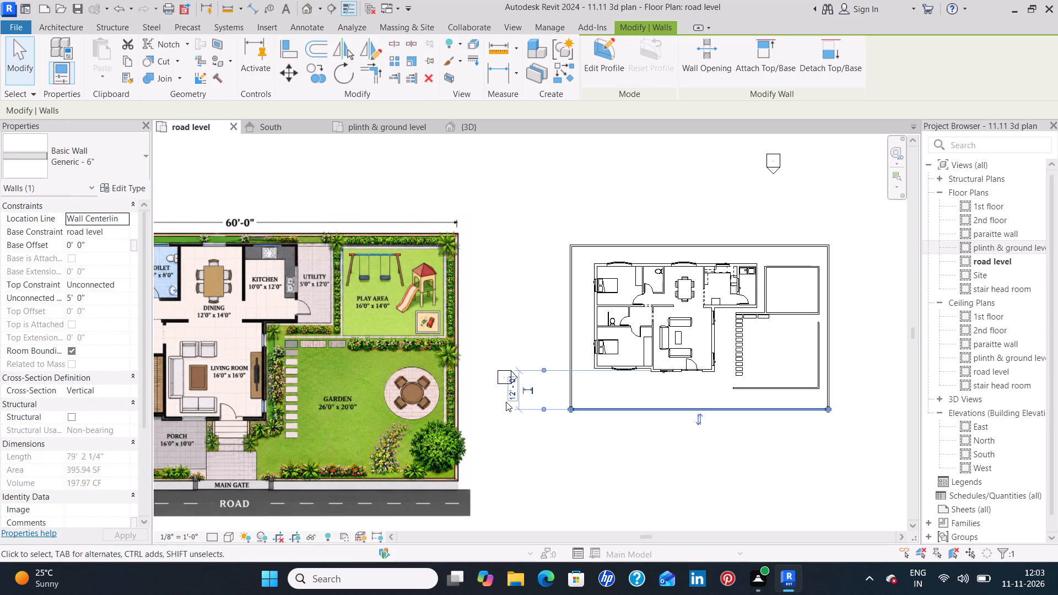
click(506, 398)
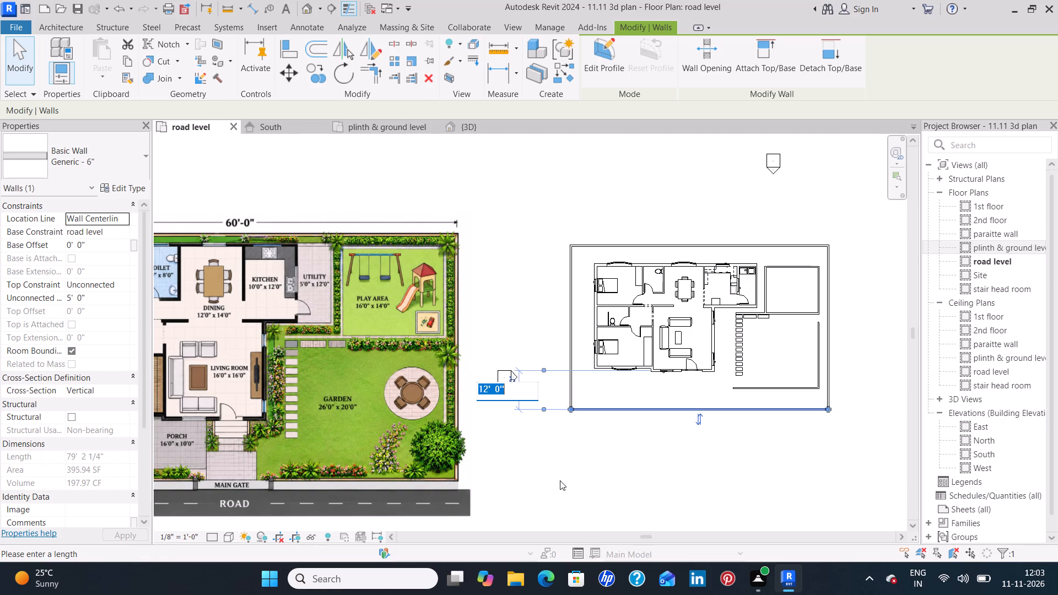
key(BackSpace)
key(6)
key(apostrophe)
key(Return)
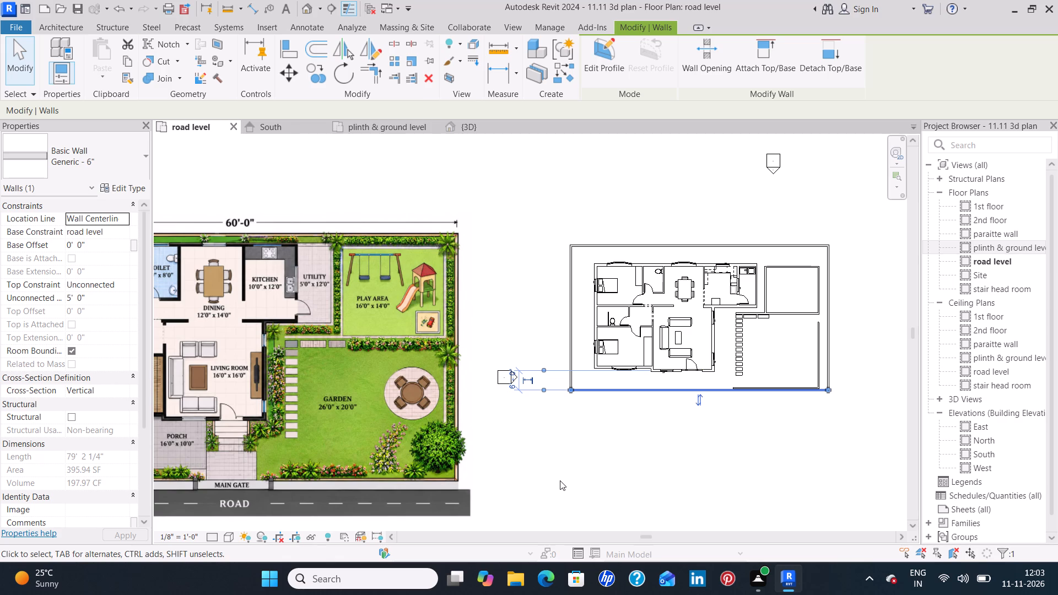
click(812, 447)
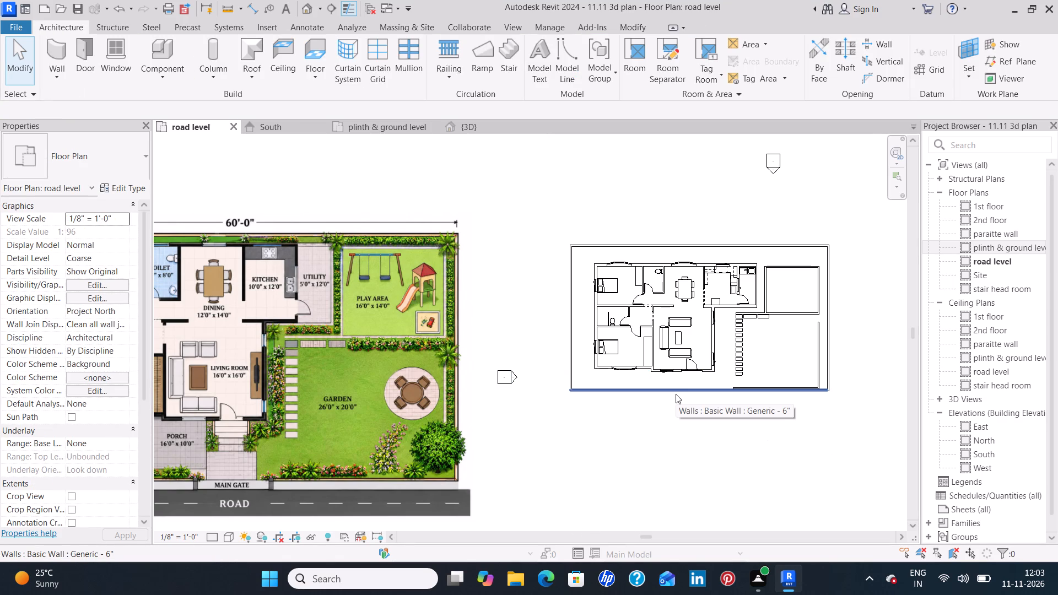
Set the south boundary wall's distance from the bedroom's south wall to 10'.
click(676, 394)
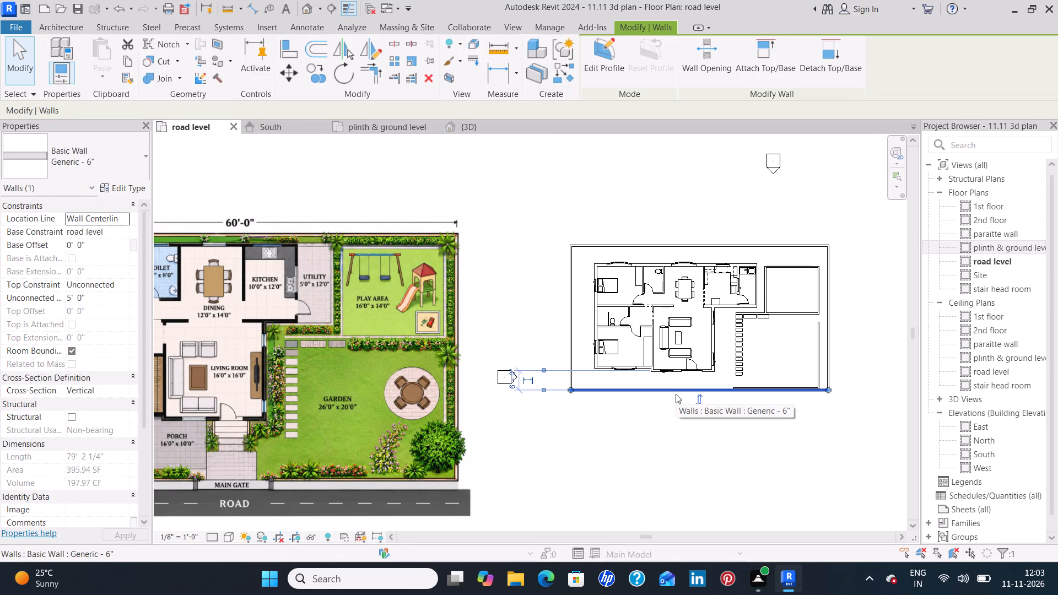
click(511, 386)
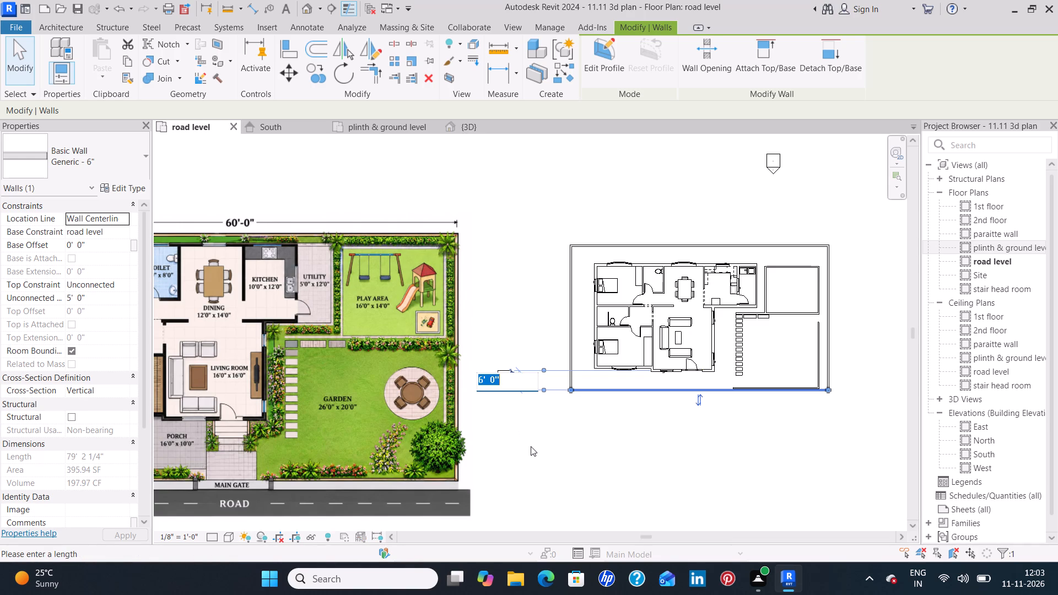
key(BackSpace)
text(10')
key(Return)
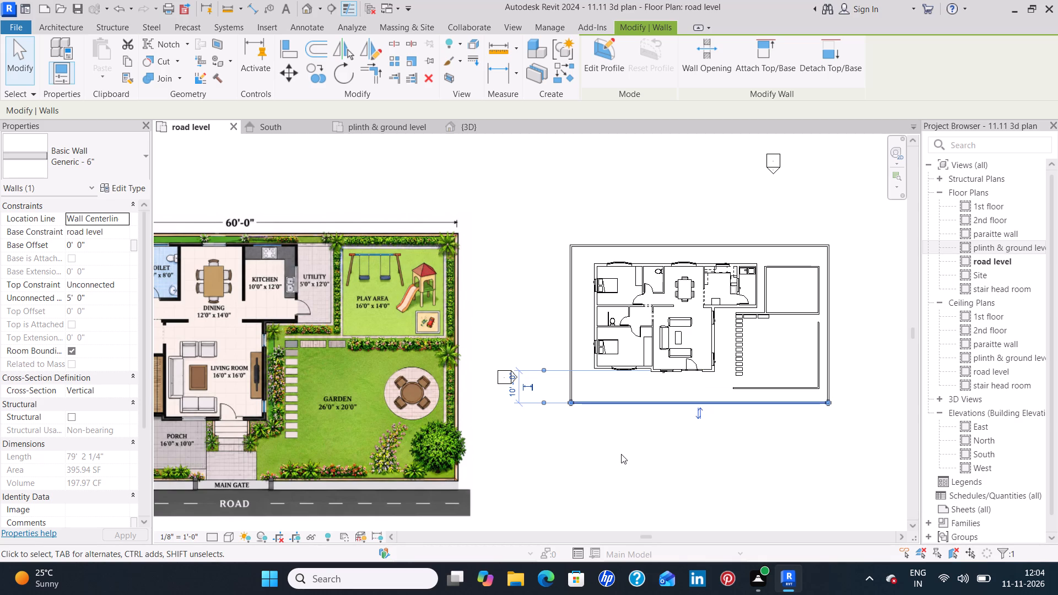
click(593, 444)
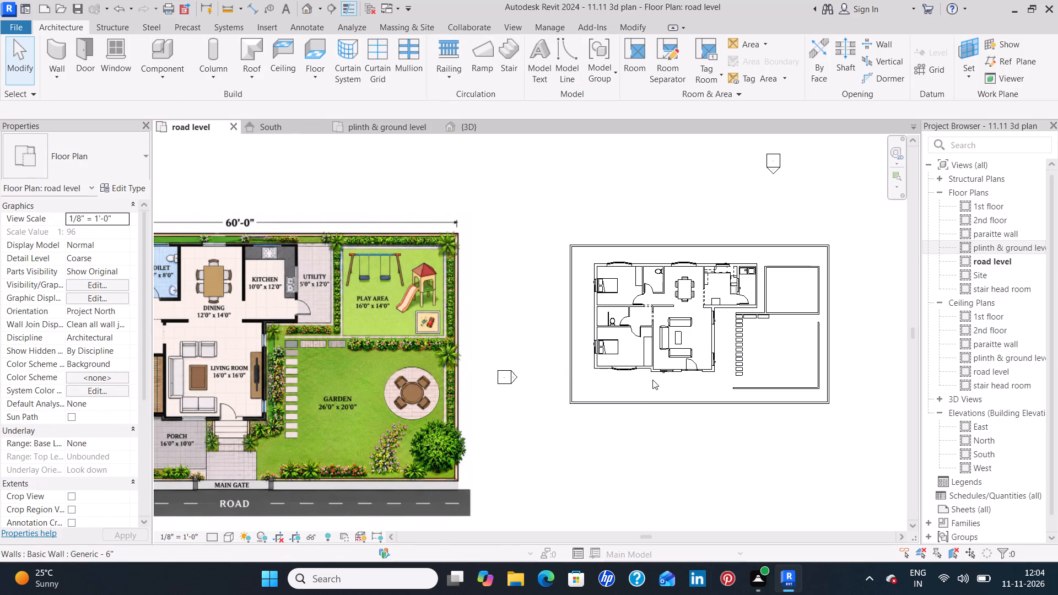
Compare the strip between the house and the south boundary wall with the front area of the reference plan.
scroll(652, 380, up, 7)
middle_drag(652, 401, 566, 416)
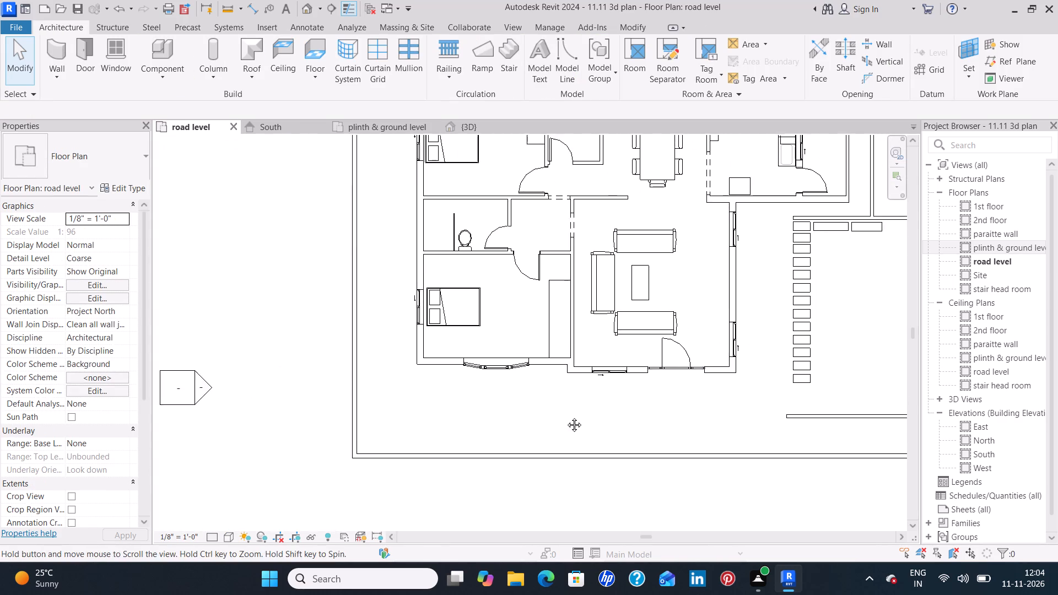
middle_drag(566, 416, 553, 420)
scroll(575, 414, down, 1)
scroll(572, 415, up, 4)
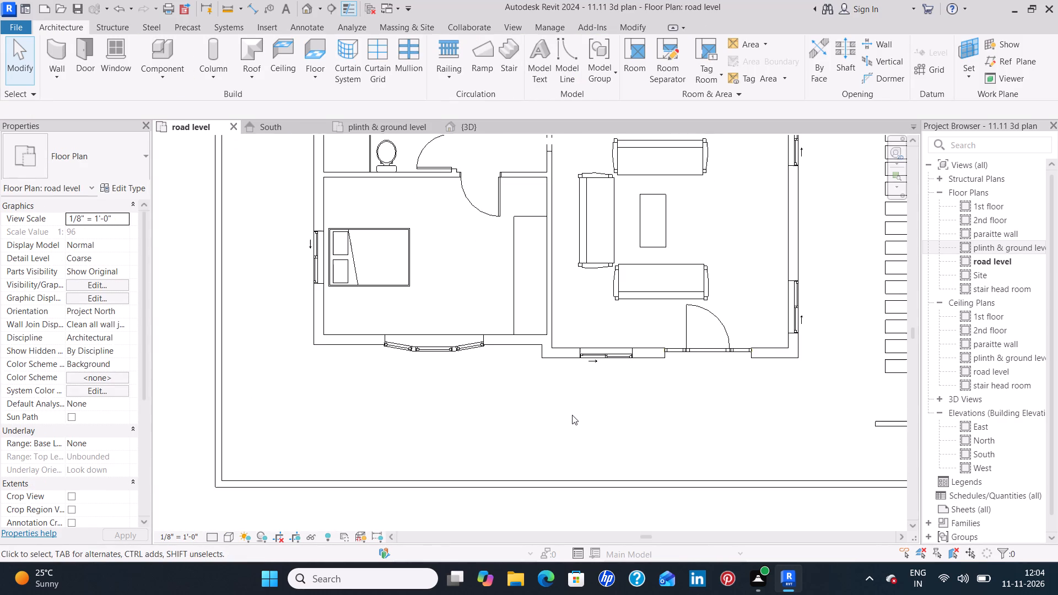
scroll(572, 415, down, 14)
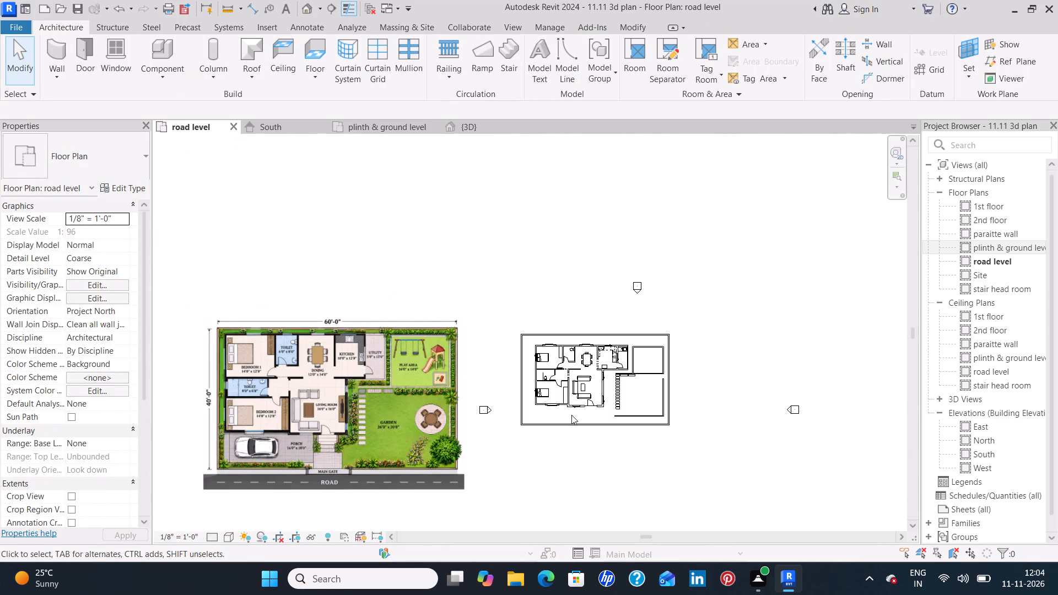
scroll(571, 415, up, 4)
middle_drag(585, 411, 677, 407)
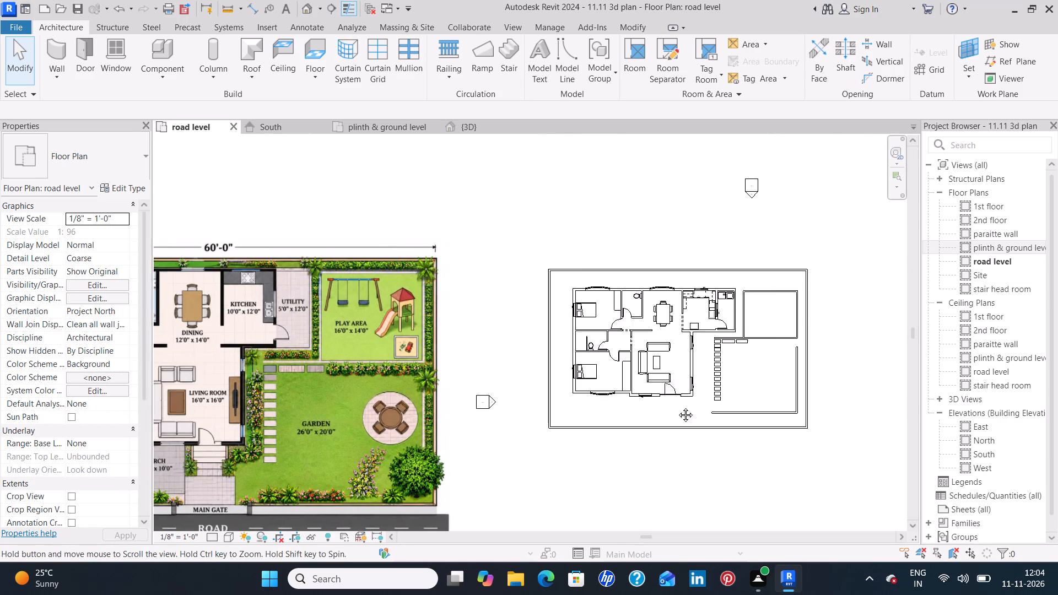
middle_drag(677, 407, 762, 402)
Place a linear dimension between the living room's south outer wall face and the inner face of the south boundary wall.
scroll(762, 402, up, 4)
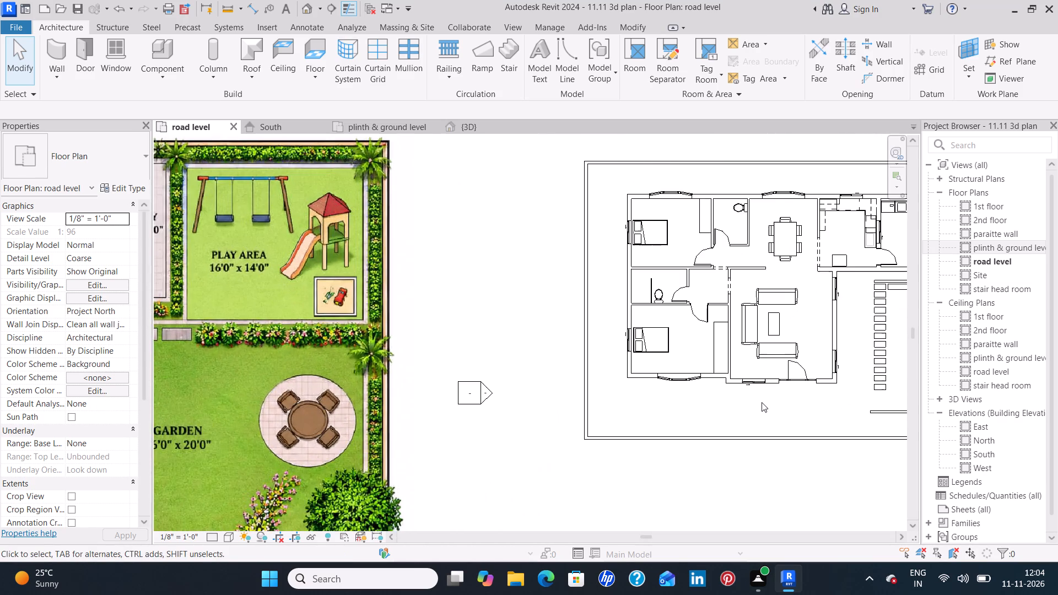
scroll(762, 402, up, 8)
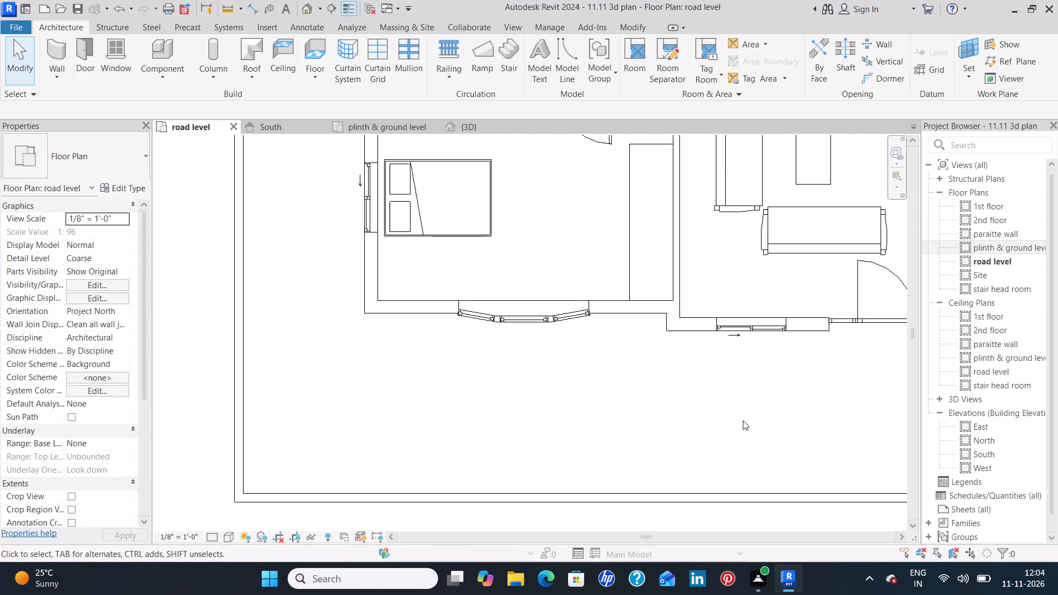
middle_drag(724, 424, 719, 403)
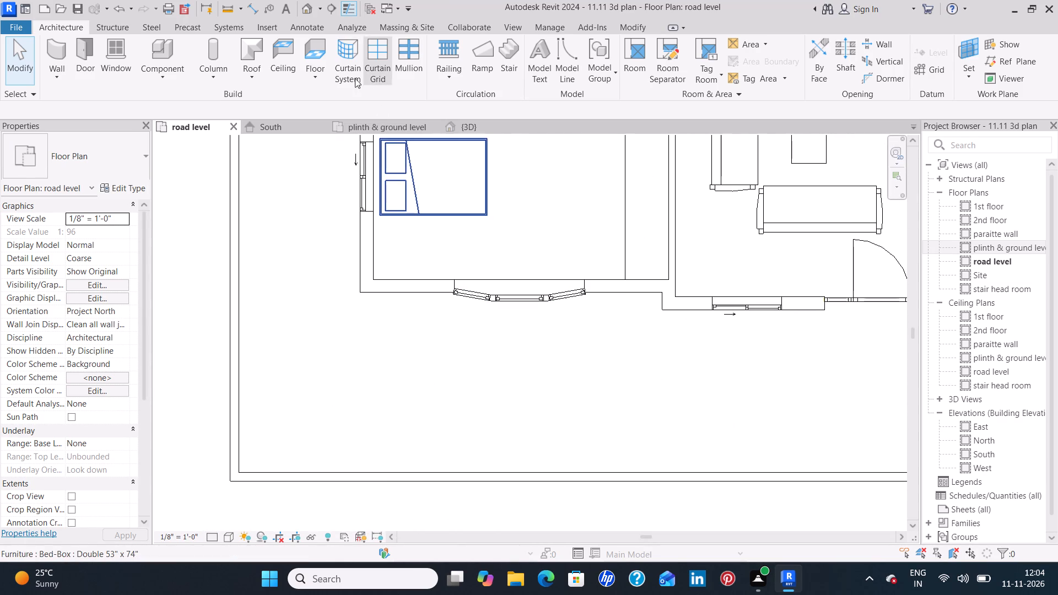
click(257, 12)
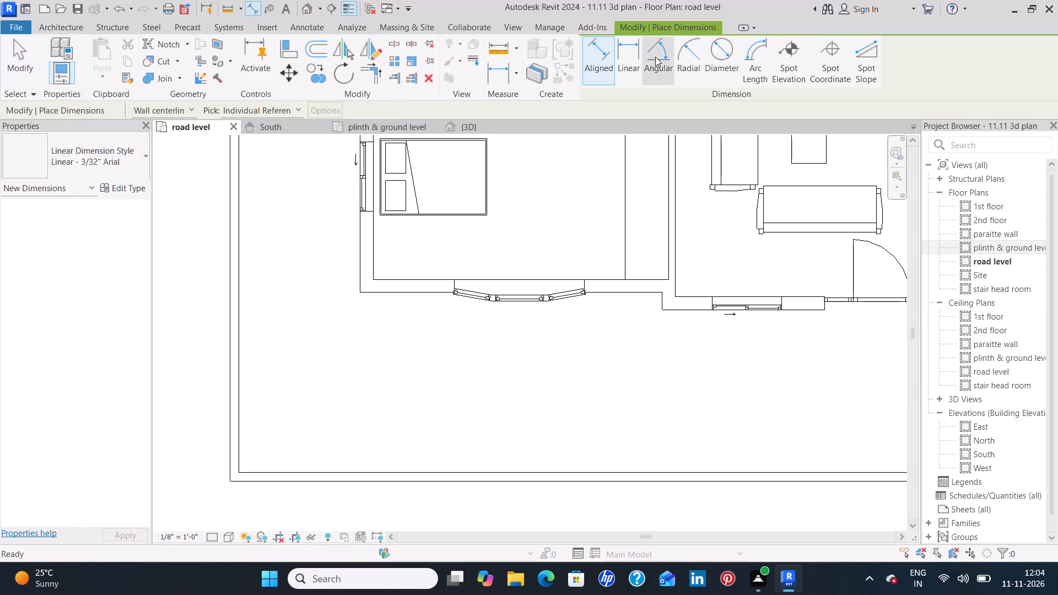
click(630, 64)
click(662, 311)
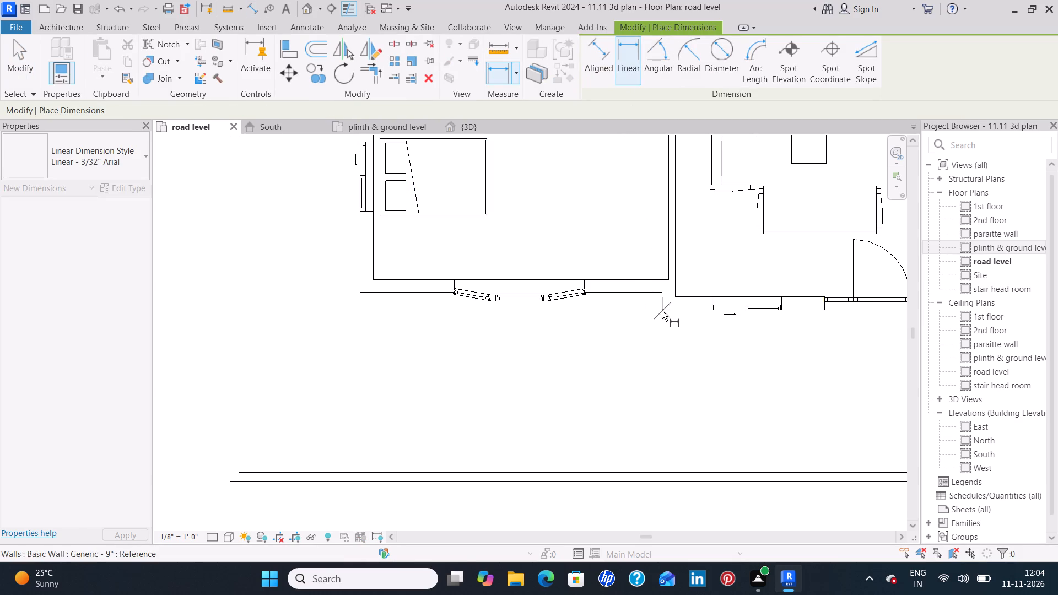
click(660, 470)
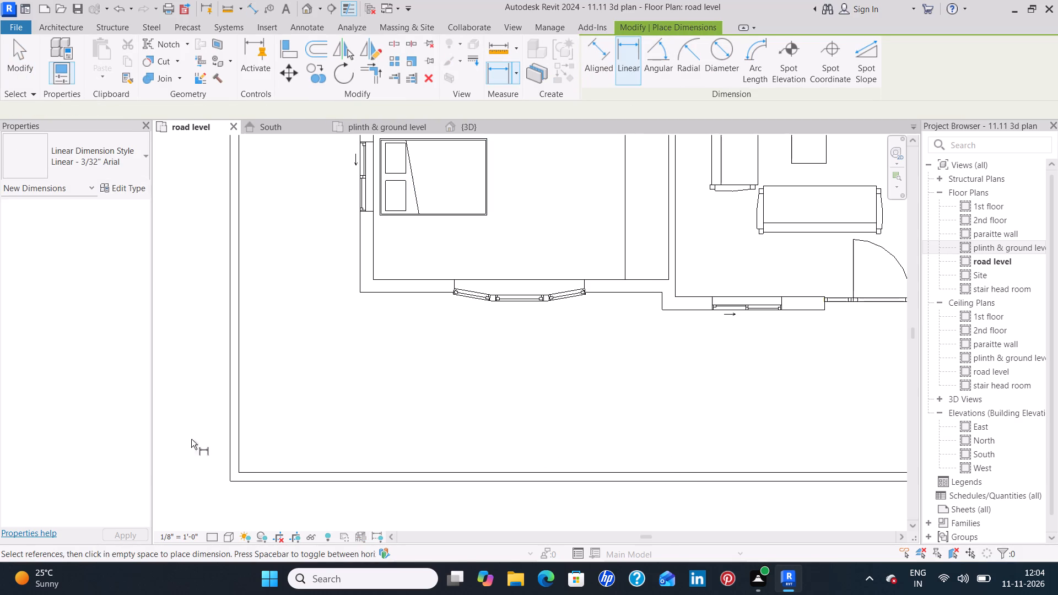
click(238, 473)
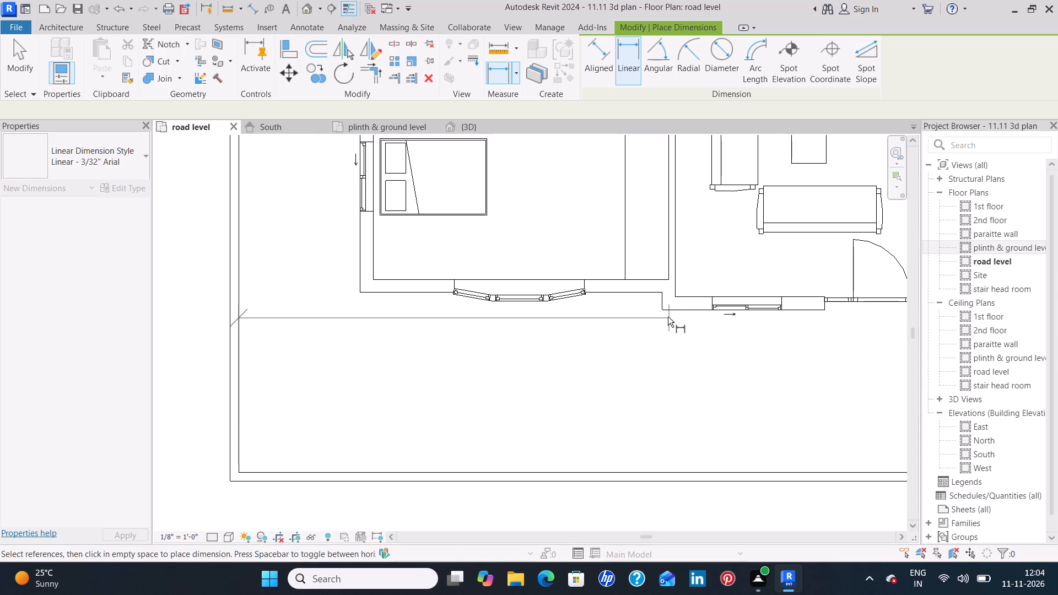
click(661, 309)
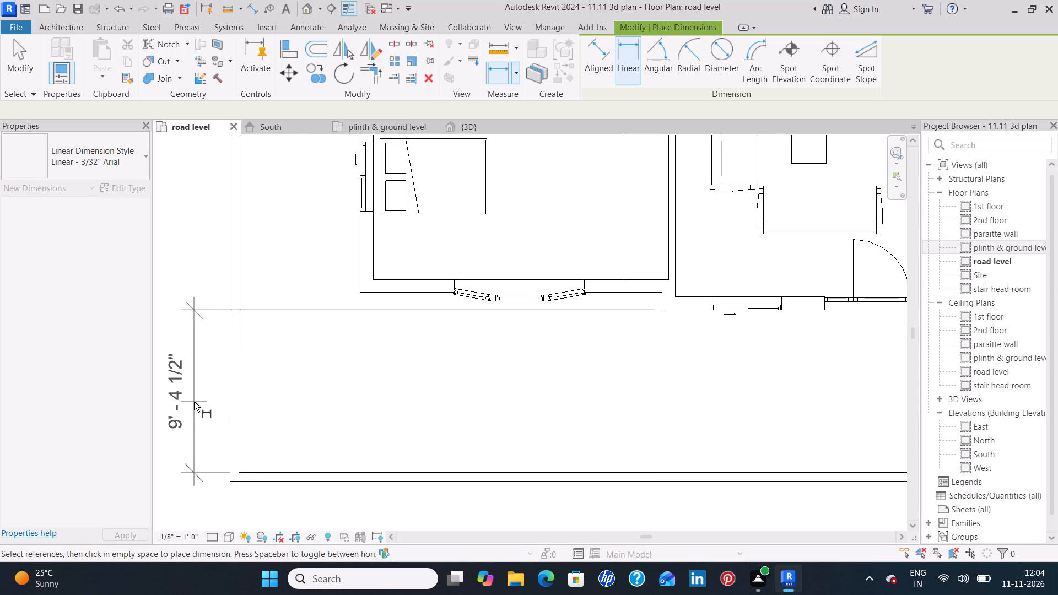
click(194, 402)
key(Escape)
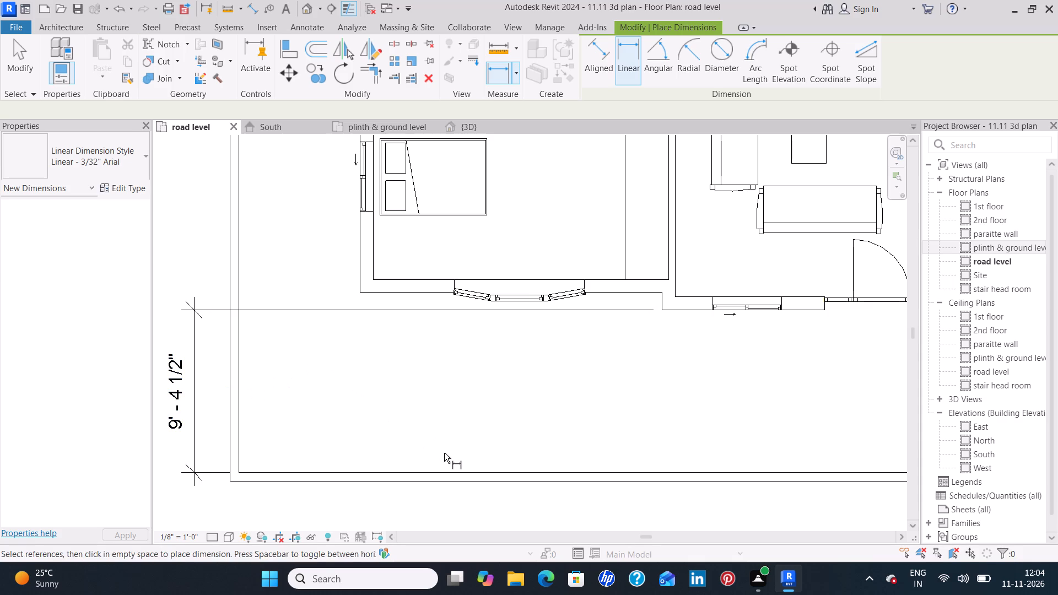
key(Escape)
Move the south boundary wall so its inner face stands 10' from the living room's south outer wall face.
click(441, 472)
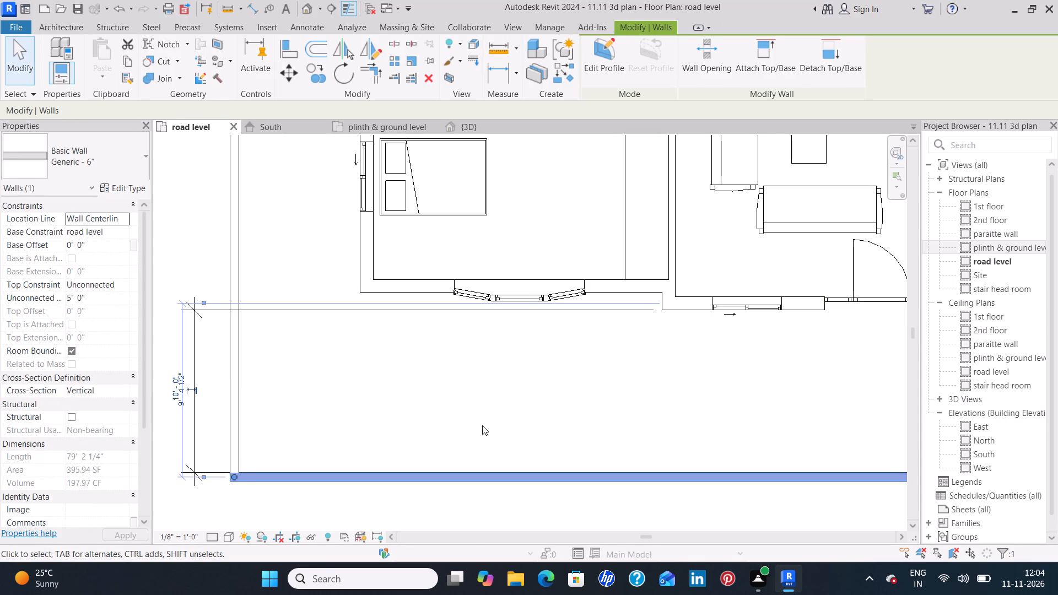
key(Down)
key(Down)
key(Down)
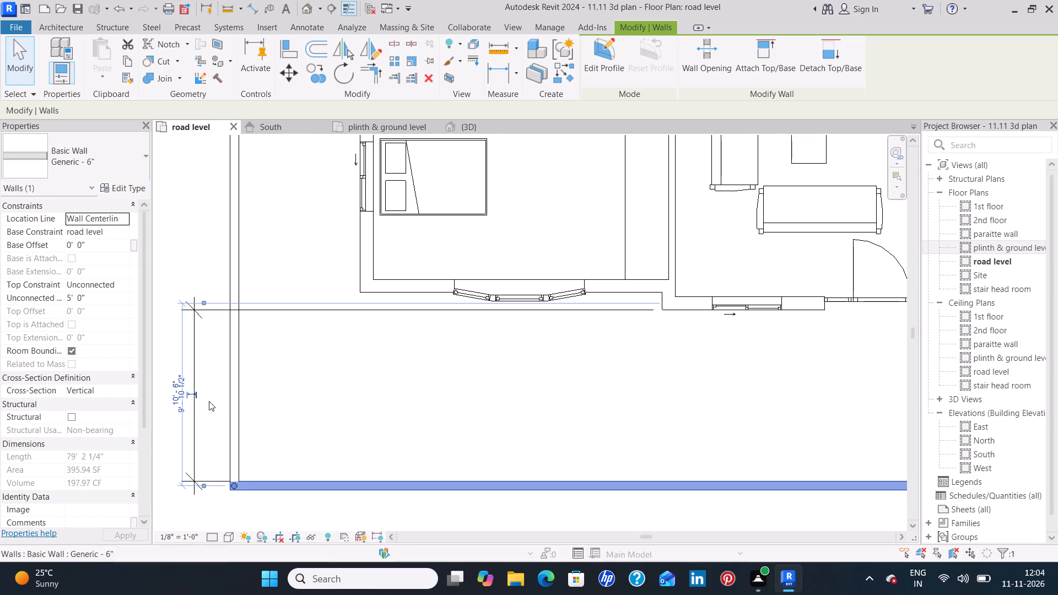
click(181, 410)
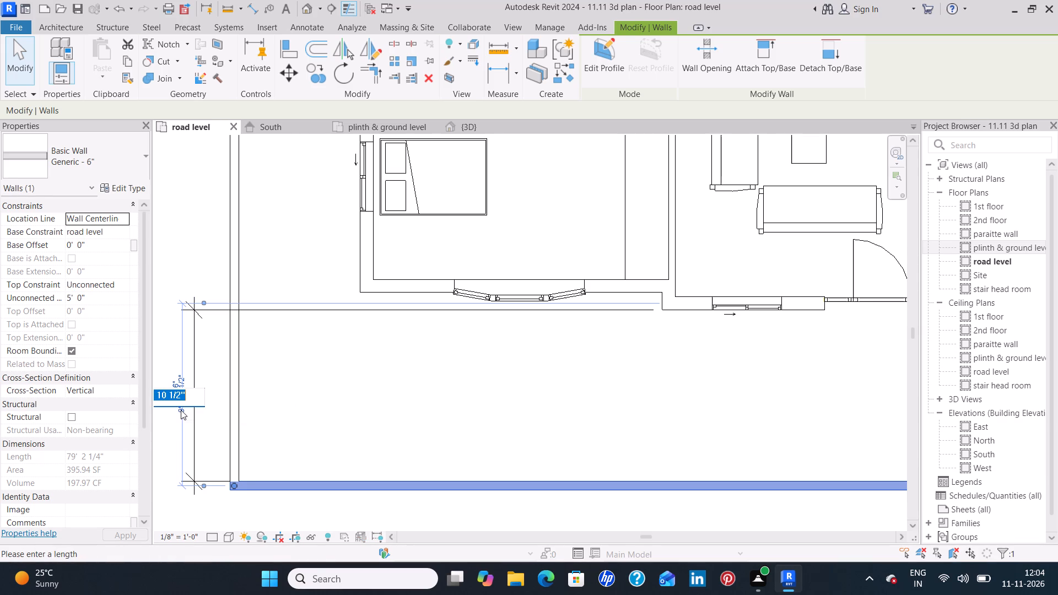
key(BackSpace)
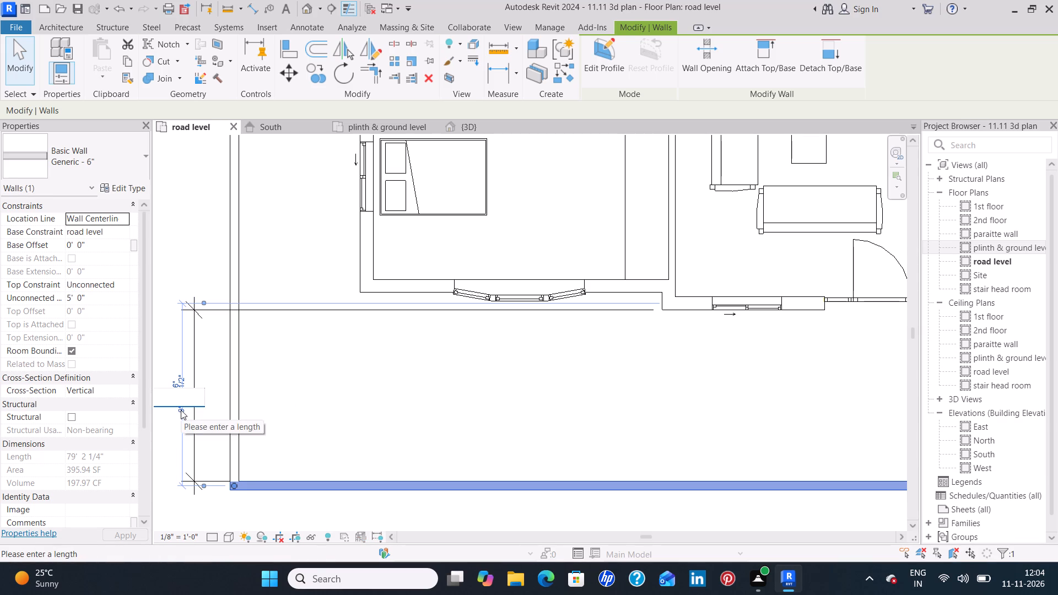
text(10')
key(Return)
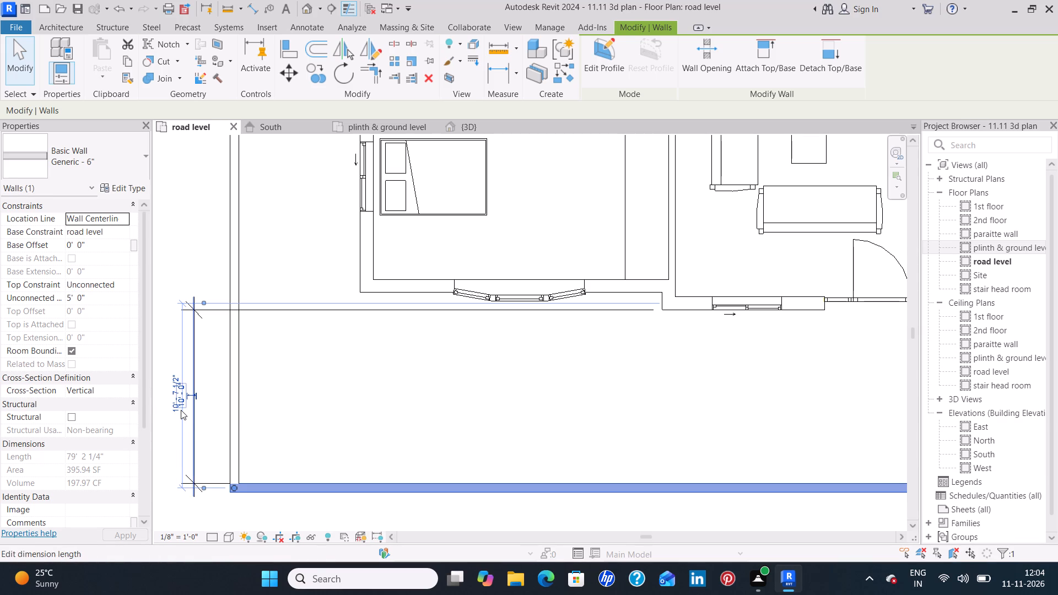
click(512, 409)
Delete the linear dimension between the living room's south wall and the south boundary wall.
scroll(543, 412, down, 4)
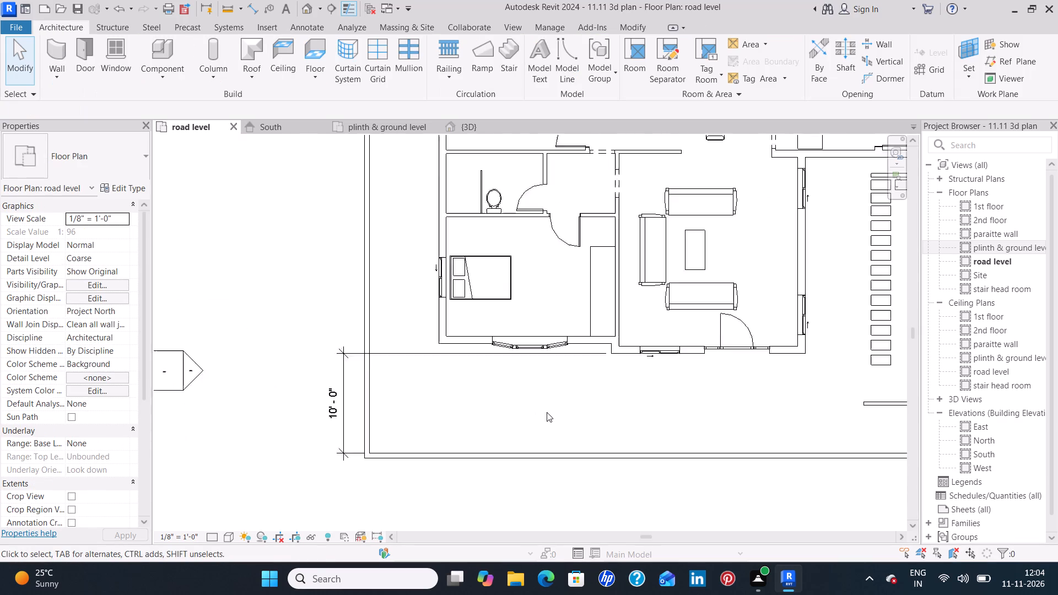
scroll(604, 386, down, 2)
middle_drag(690, 416, 613, 405)
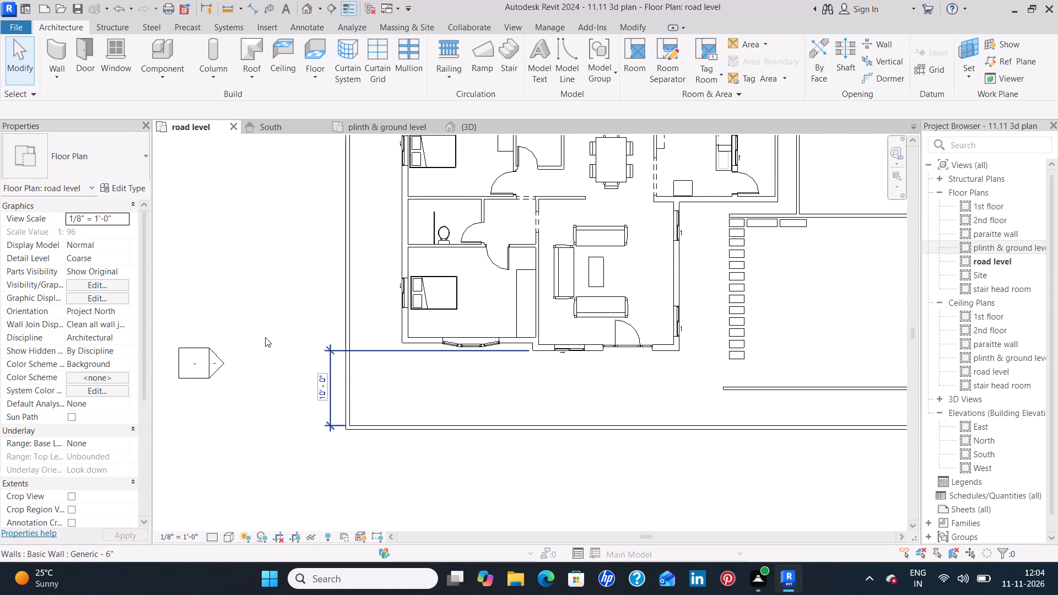
click(313, 381)
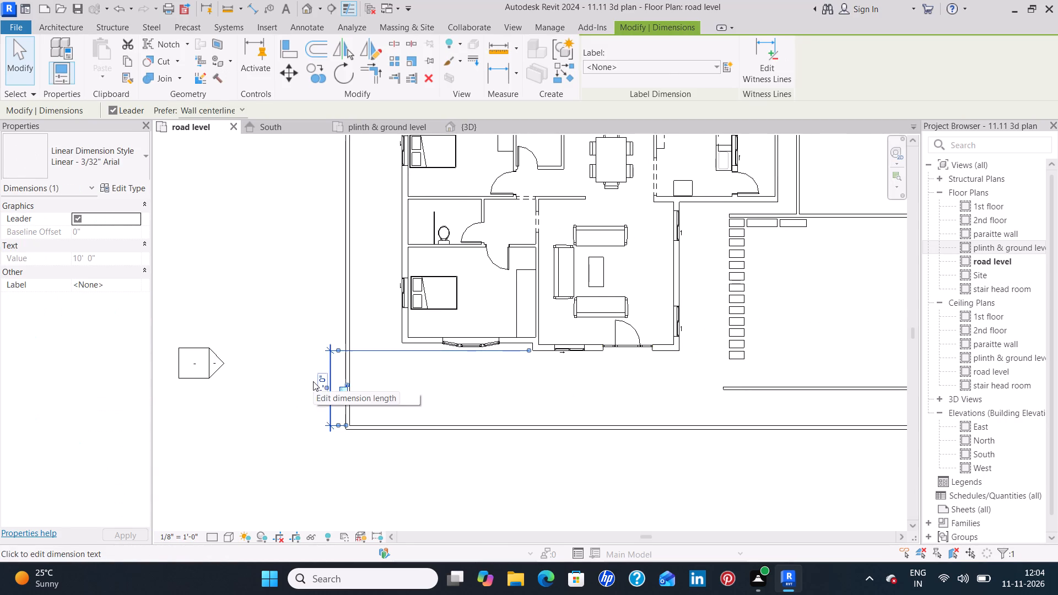
key(Delete)
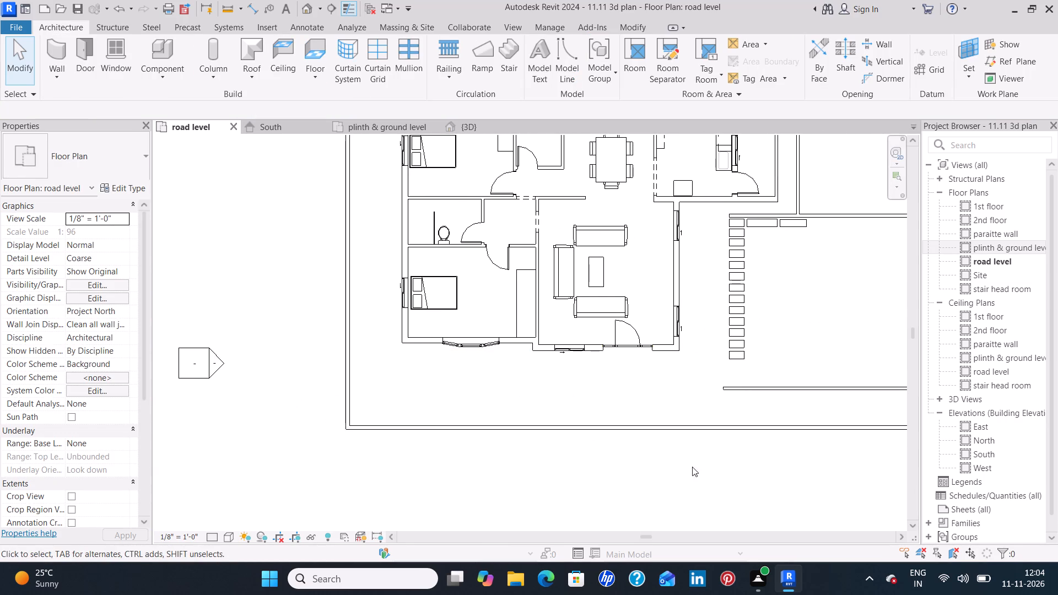
Delete the low 4.5" wall along the garden's south edge.
scroll(697, 456, down, 4)
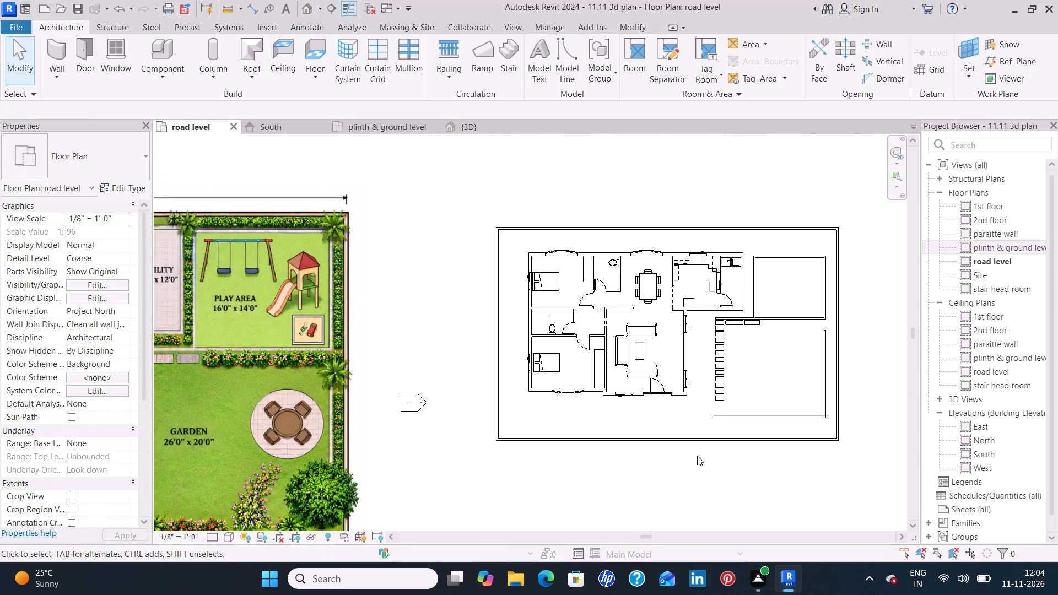
scroll(697, 456, down, 3)
middle_drag(732, 460, 755, 392)
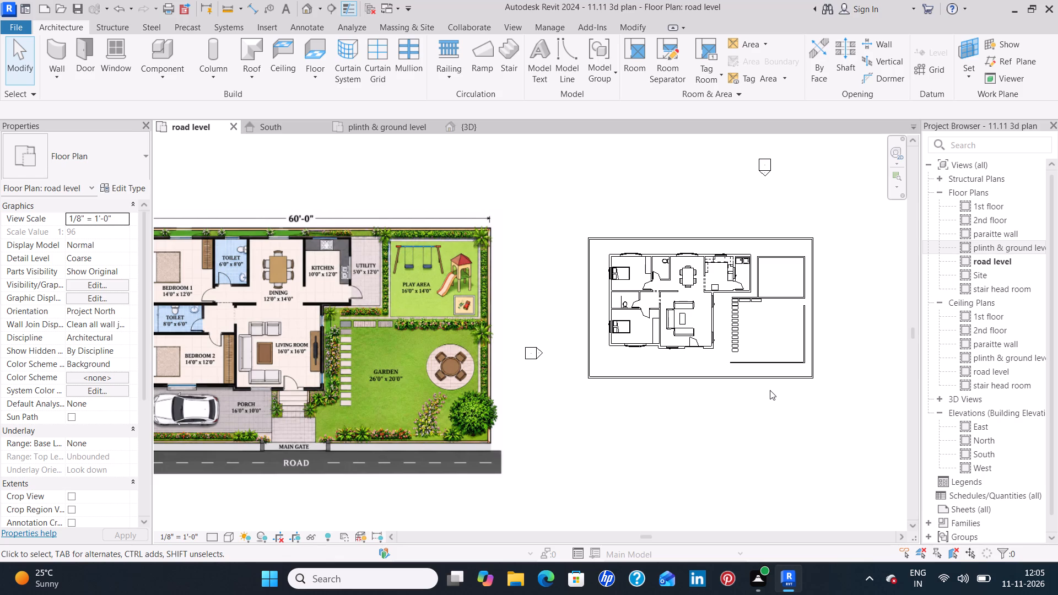
click(766, 361)
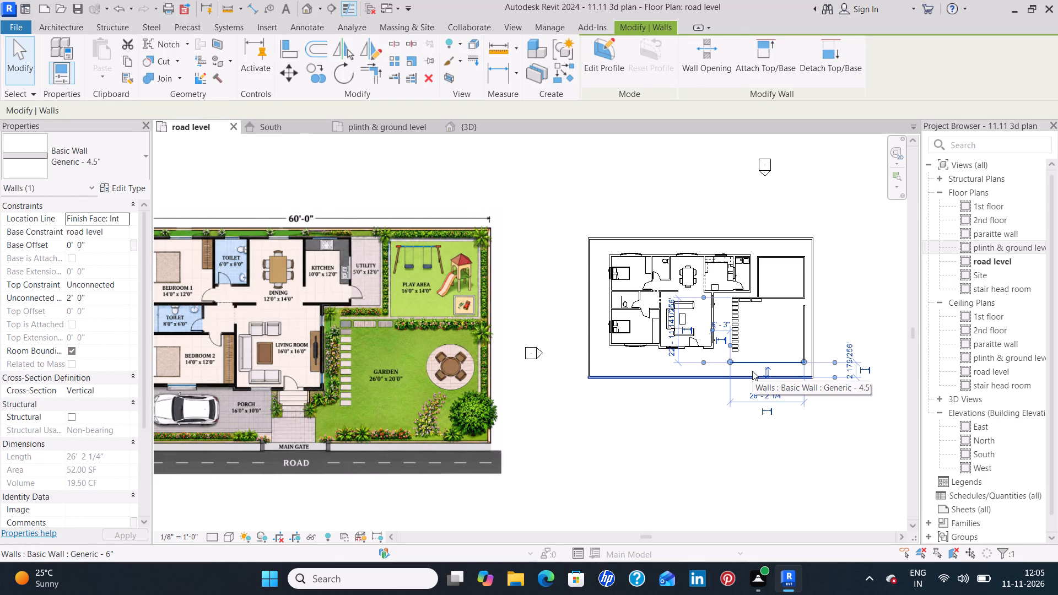
key(Delete)
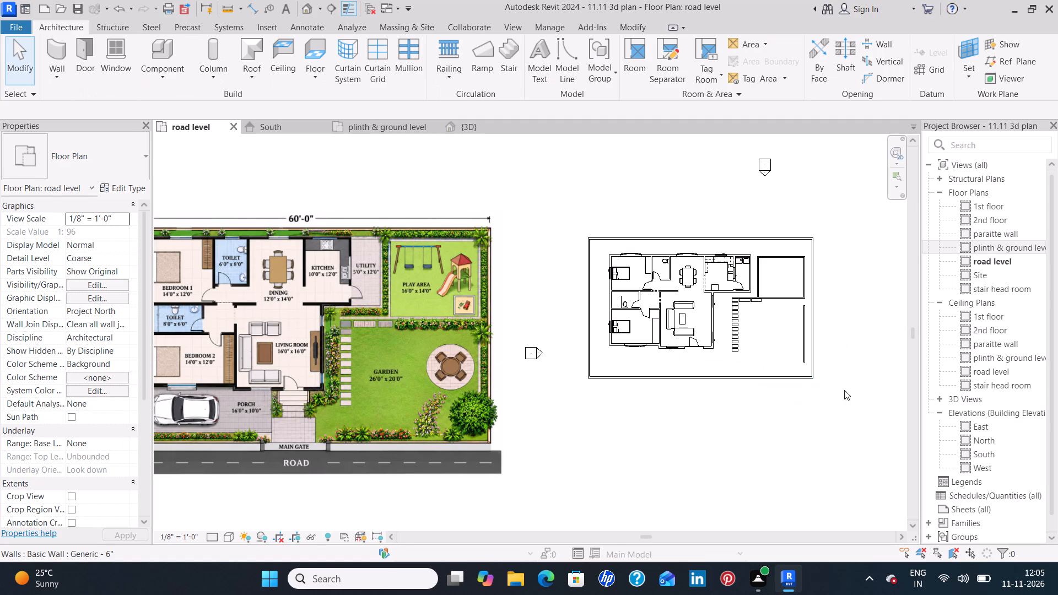
Extend the west end of the garden's north wall past the path slabs toward the living room's east wall.
scroll(802, 374, up, 3)
scroll(802, 374, down, 1)
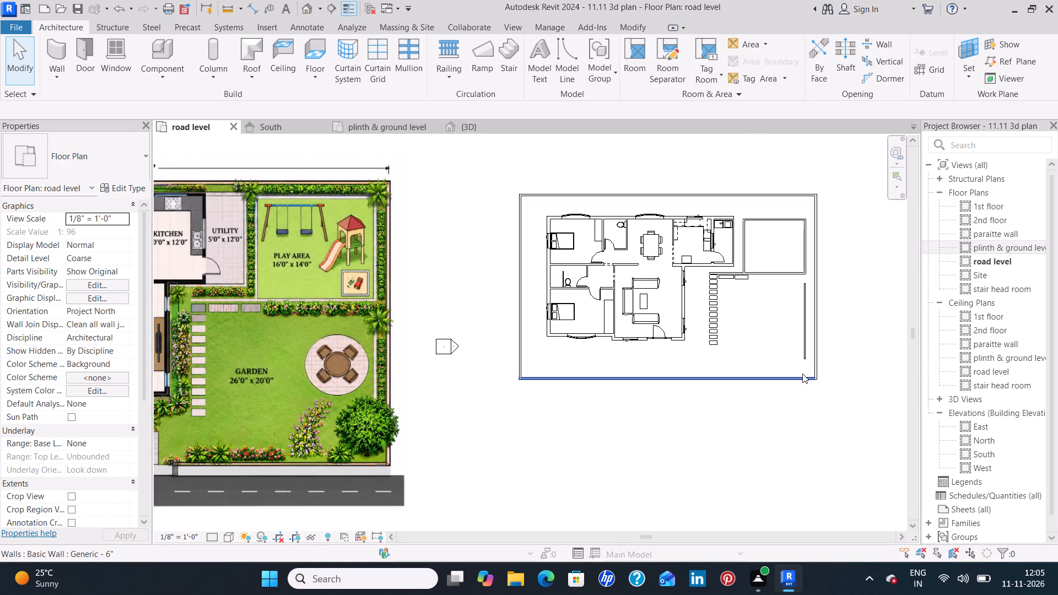
scroll(802, 374, down, 1)
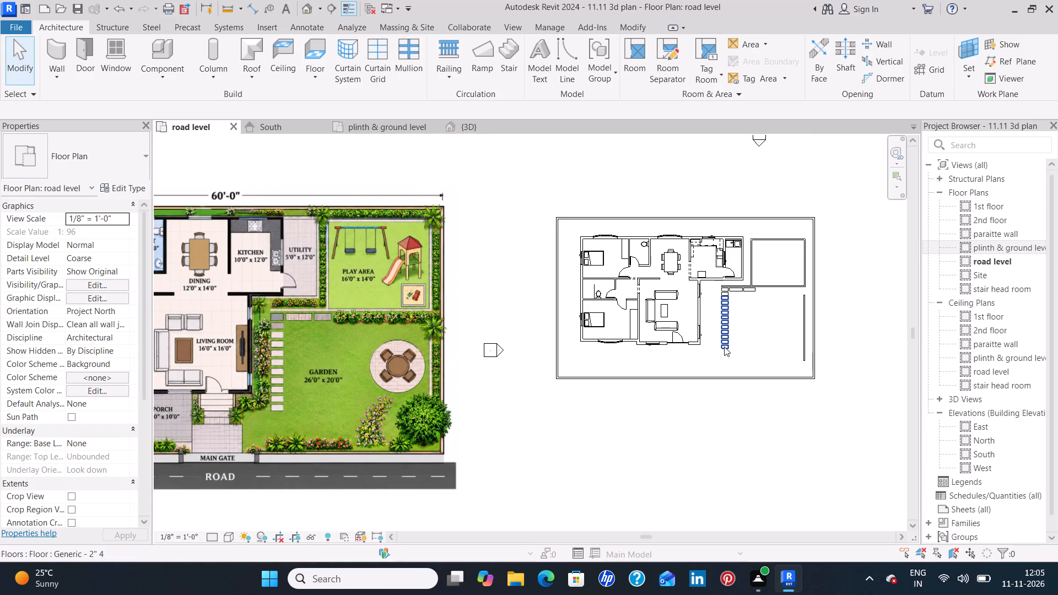
scroll(724, 347, up, 4)
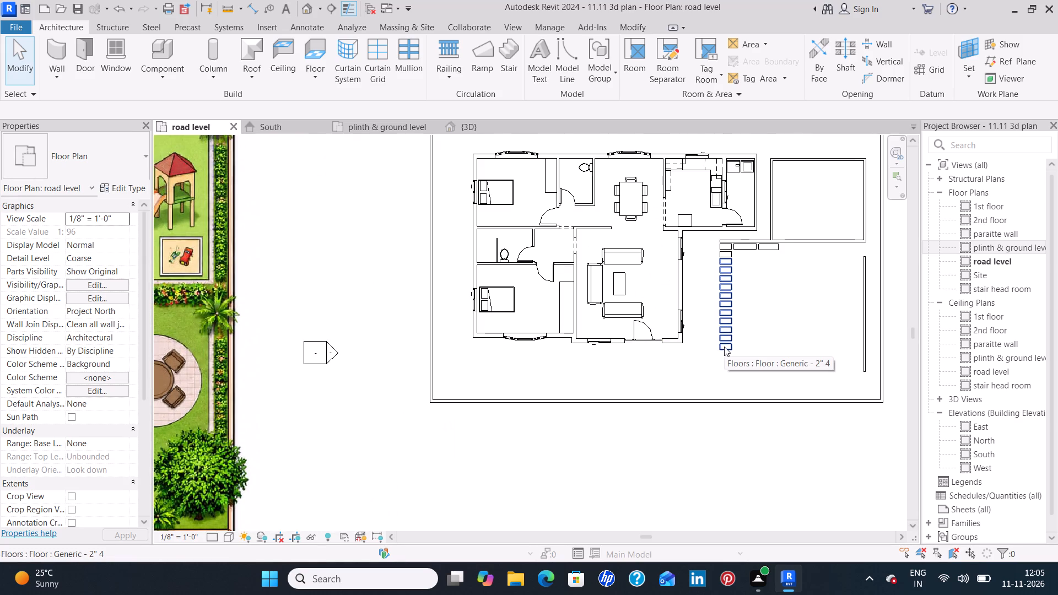
scroll(724, 347, up, 4)
scroll(724, 347, down, 7)
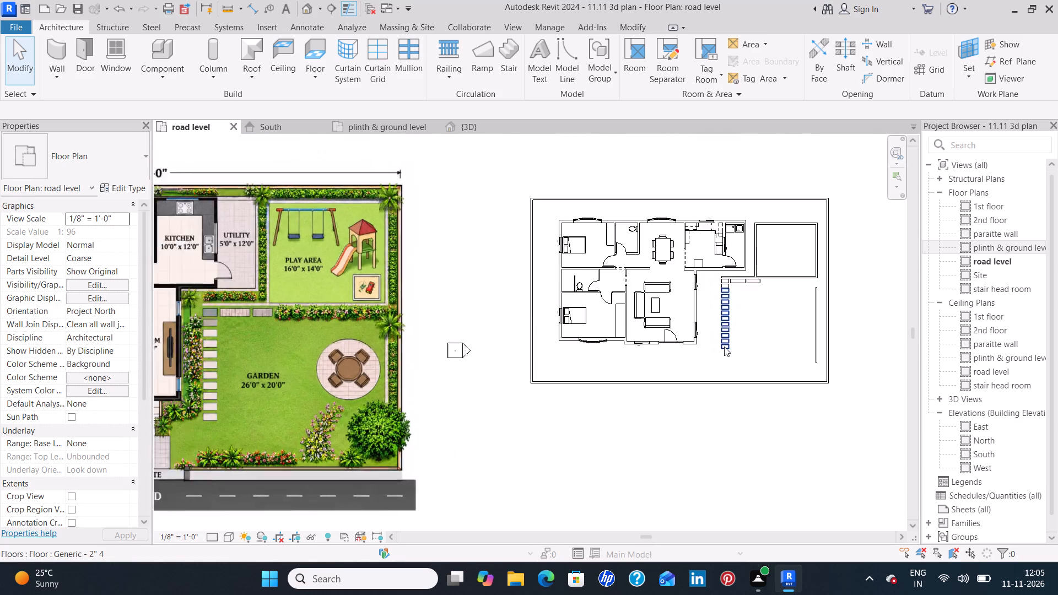
scroll(724, 347, down, 3)
scroll(724, 347, up, 4)
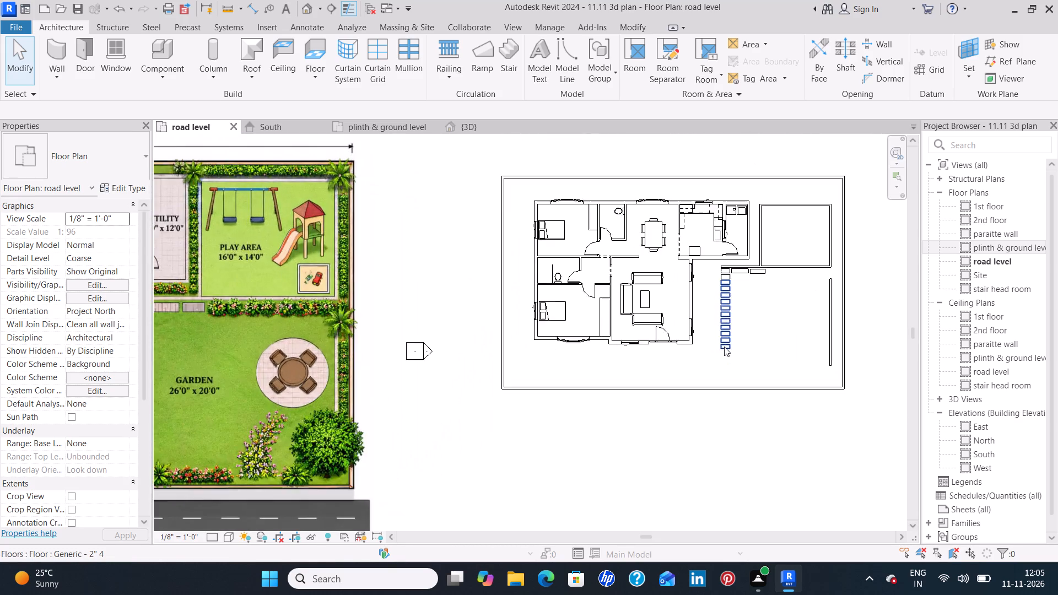
scroll(724, 347, up, 8)
middle_drag(724, 348, 717, 380)
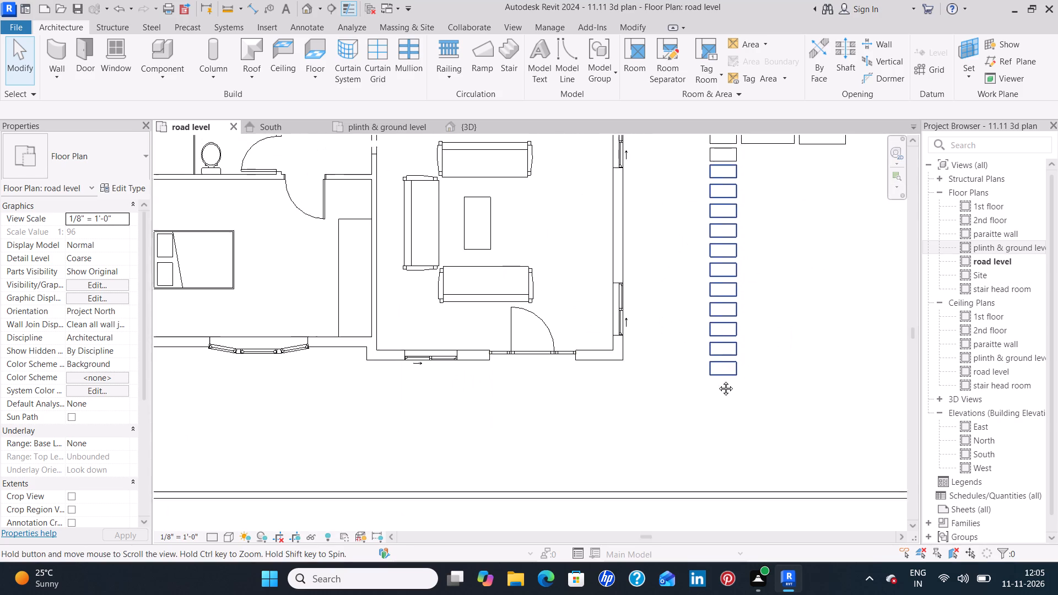
middle_drag(717, 380, 706, 429)
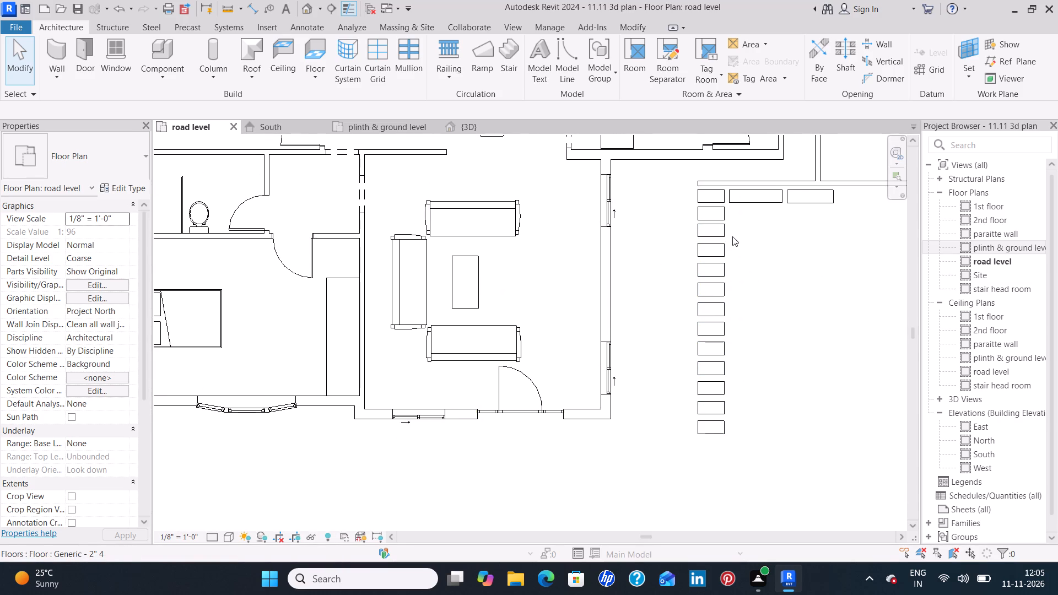
click(698, 183)
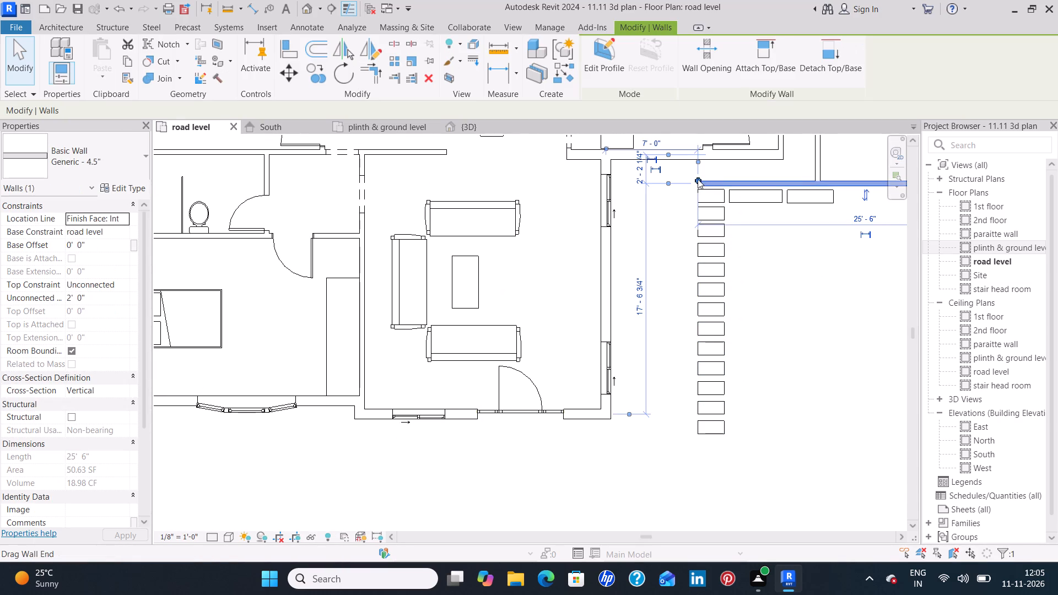
drag(698, 179, 669, 177)
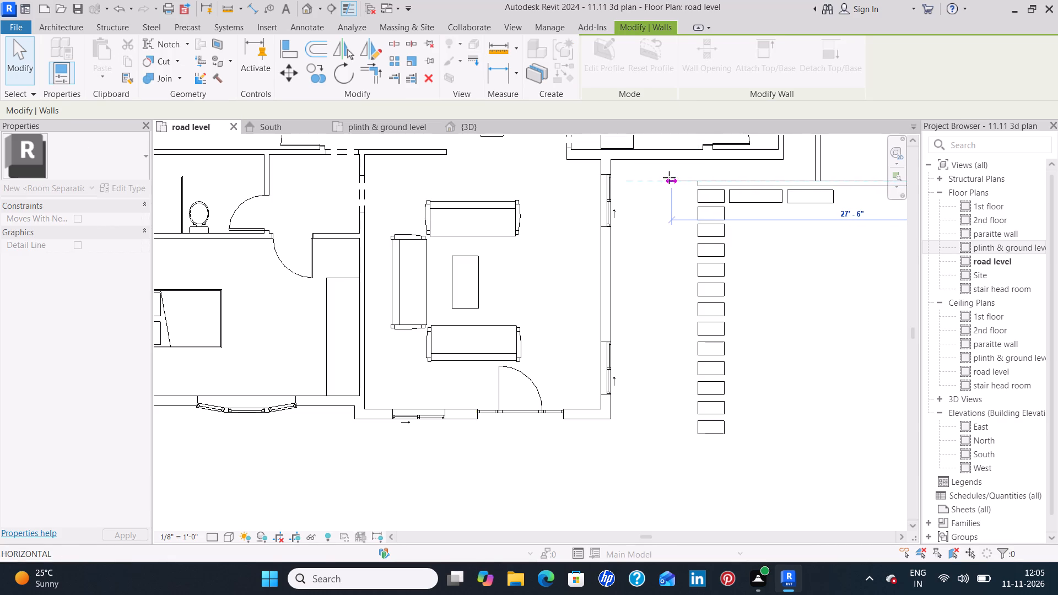
drag(669, 177, 660, 179)
click(650, 321)
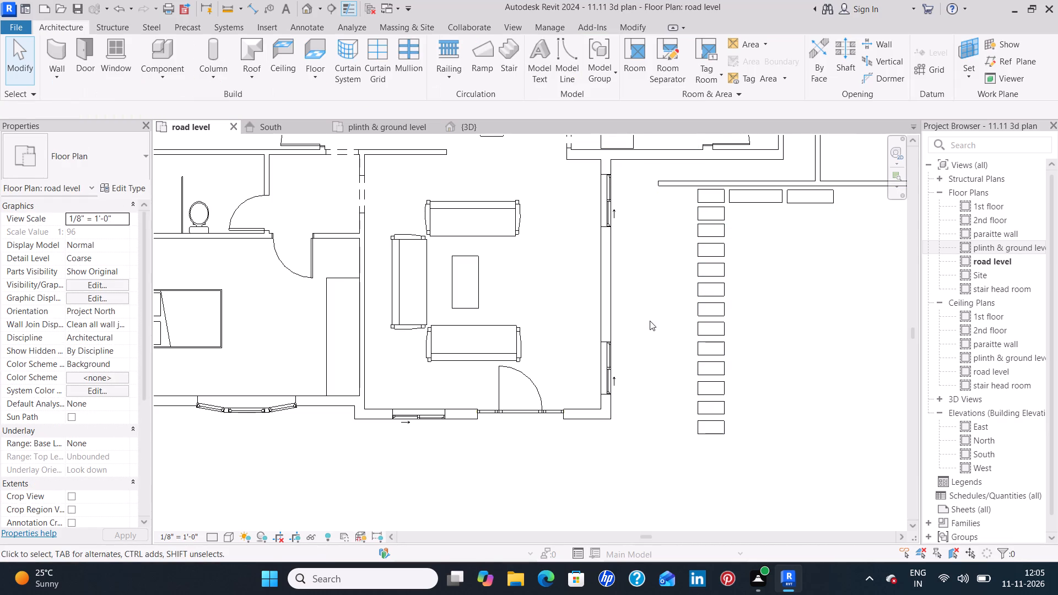
Shift all the path slabs west until the slab column lines up with the west end of the garden's north wall.
click(709, 430)
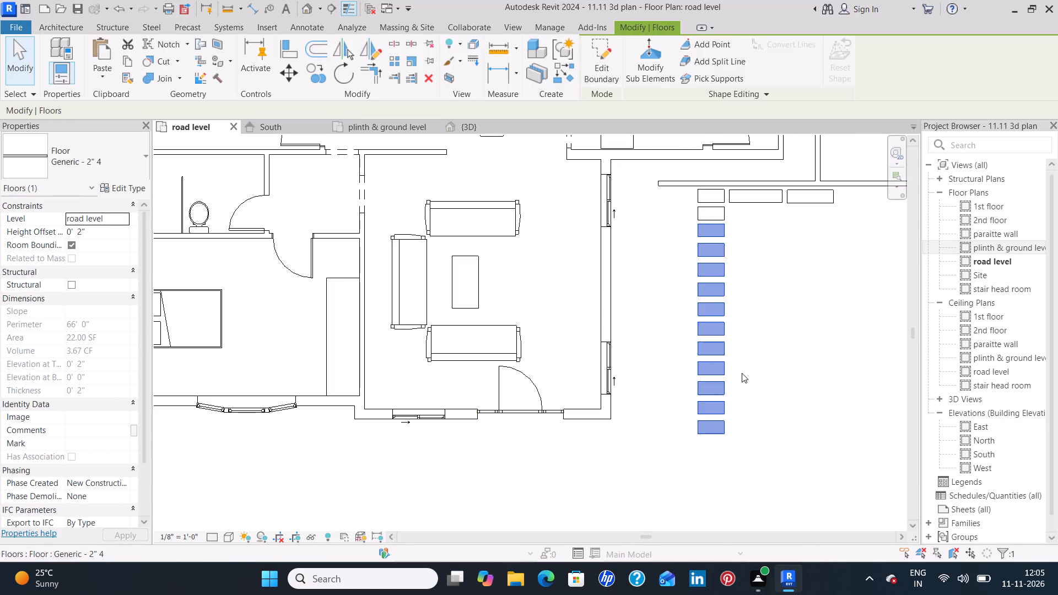
ctrl+click(725, 216)
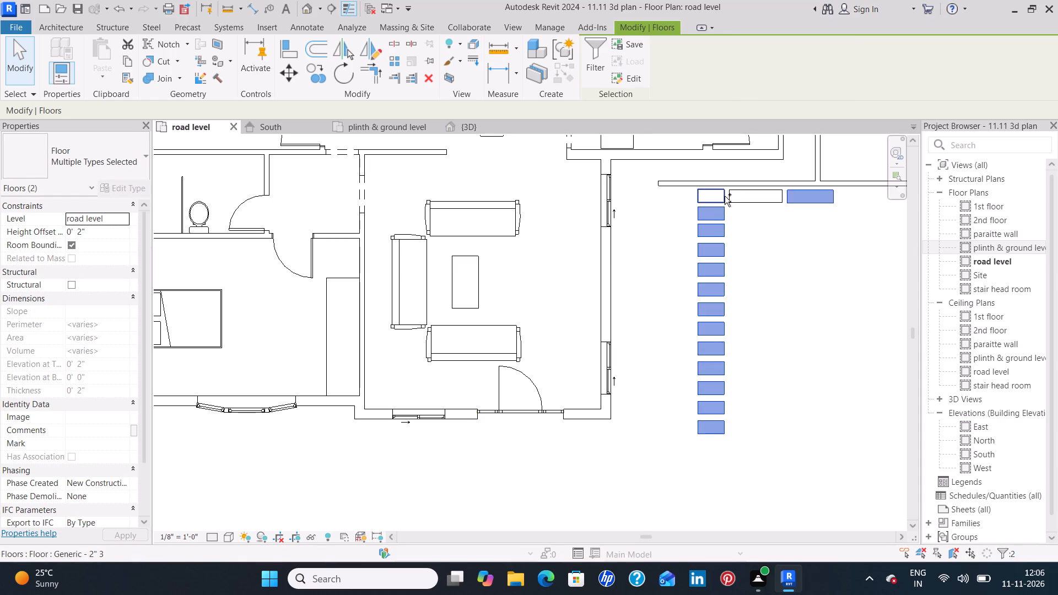
ctrl+click(725, 196)
ctrl+click(741, 199)
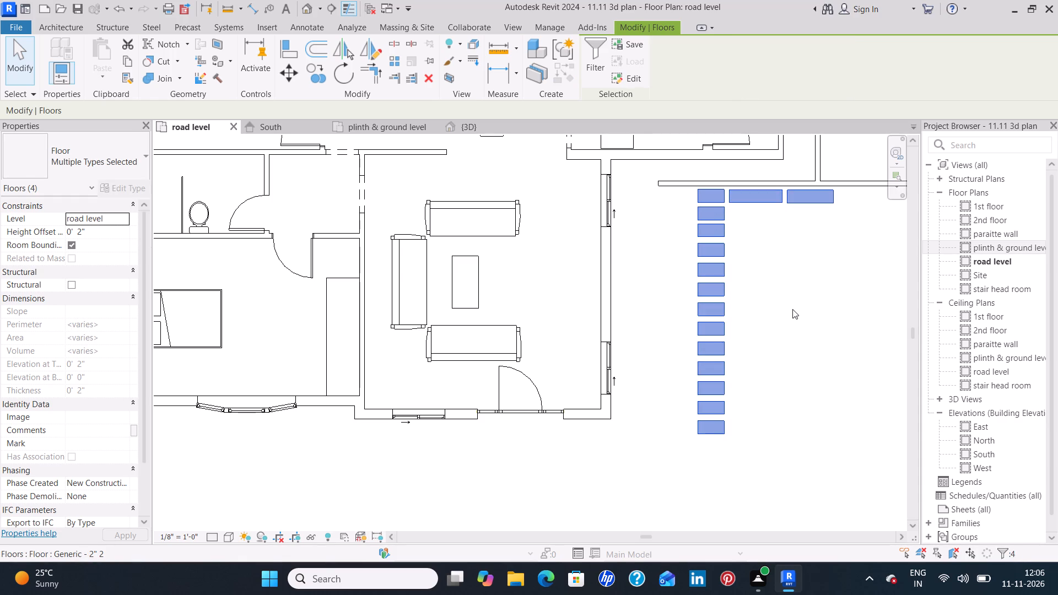
key(Left)
key(Left)
key(Left)
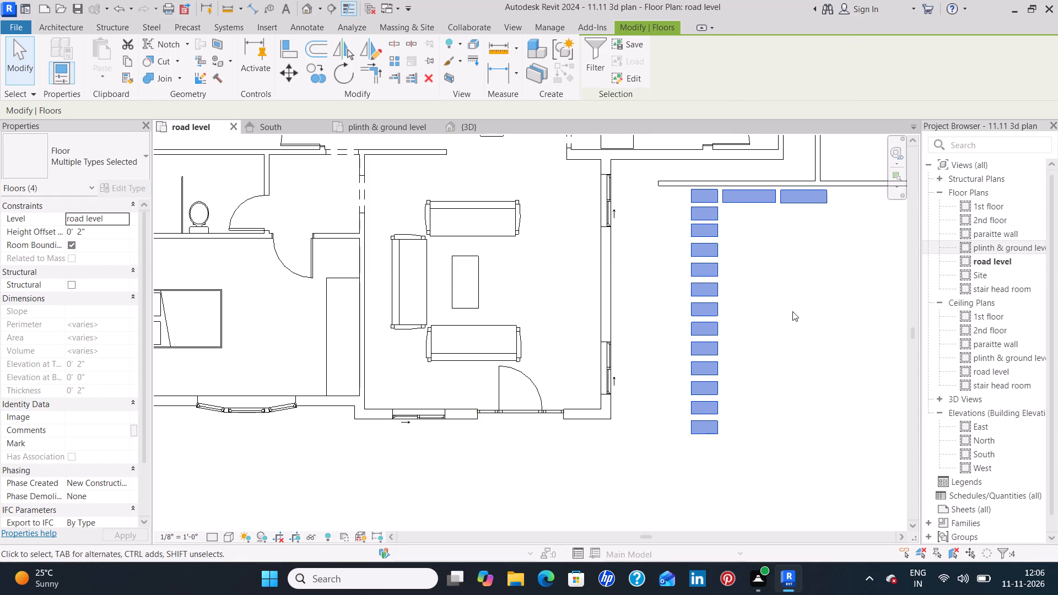
key(Left)
key(Left)
key(Left)
key(Left)
key(Left)
key(Left)
key(Left)
key(Left)
key(Left)
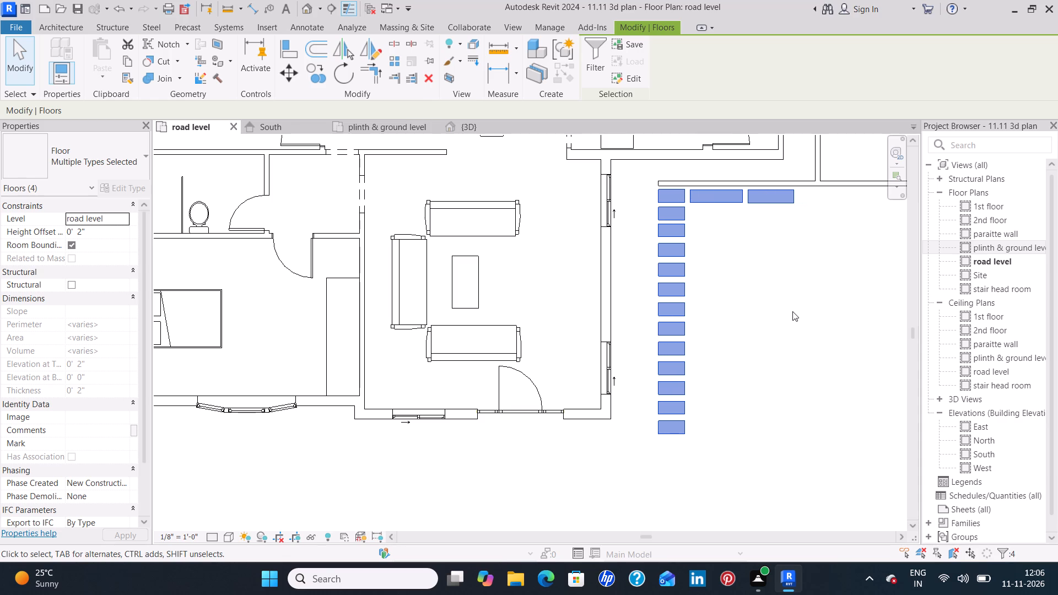
click(792, 312)
Add a rectangle about 2'-11.8" by 1' to the 2" 3 floor's boundary, just east of the last slab along the garden's north wall.
scroll(793, 313, down, 4)
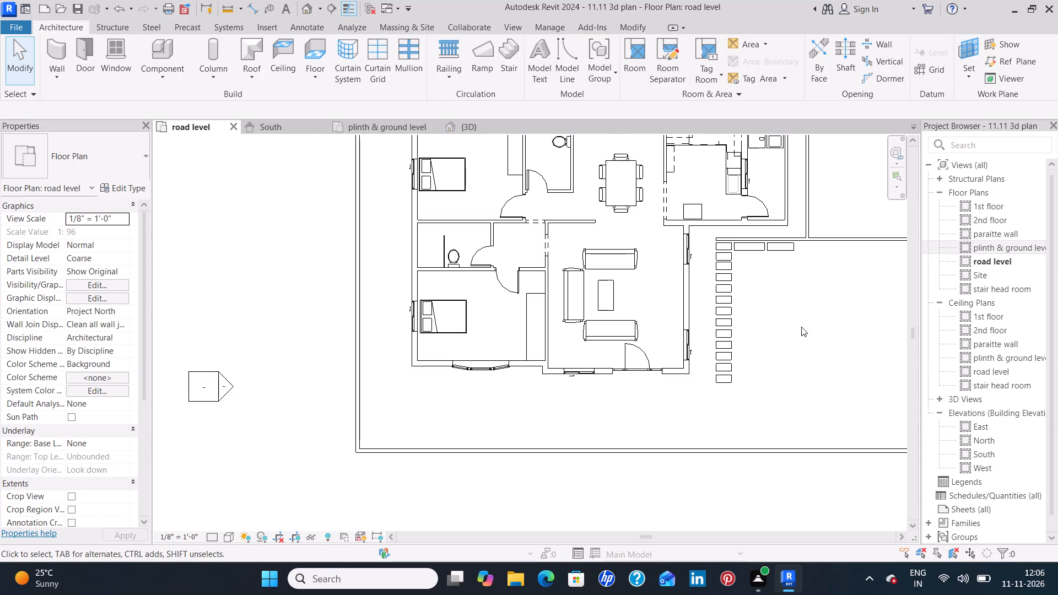
middle_drag(808, 340, 807, 319)
middle_drag(805, 229, 792, 259)
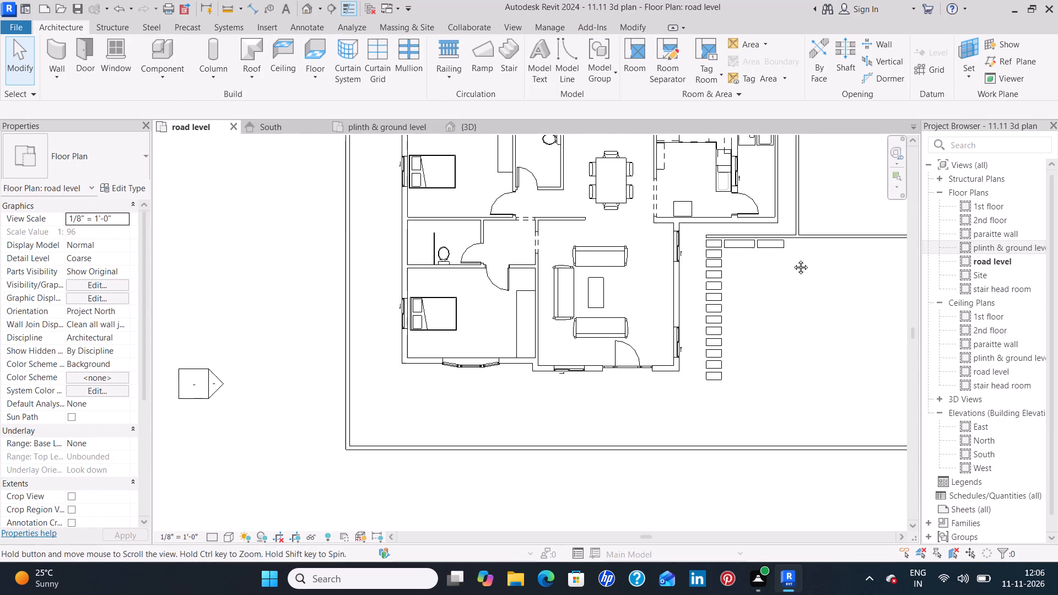
middle_drag(792, 259, 781, 309)
scroll(781, 311, up, 4)
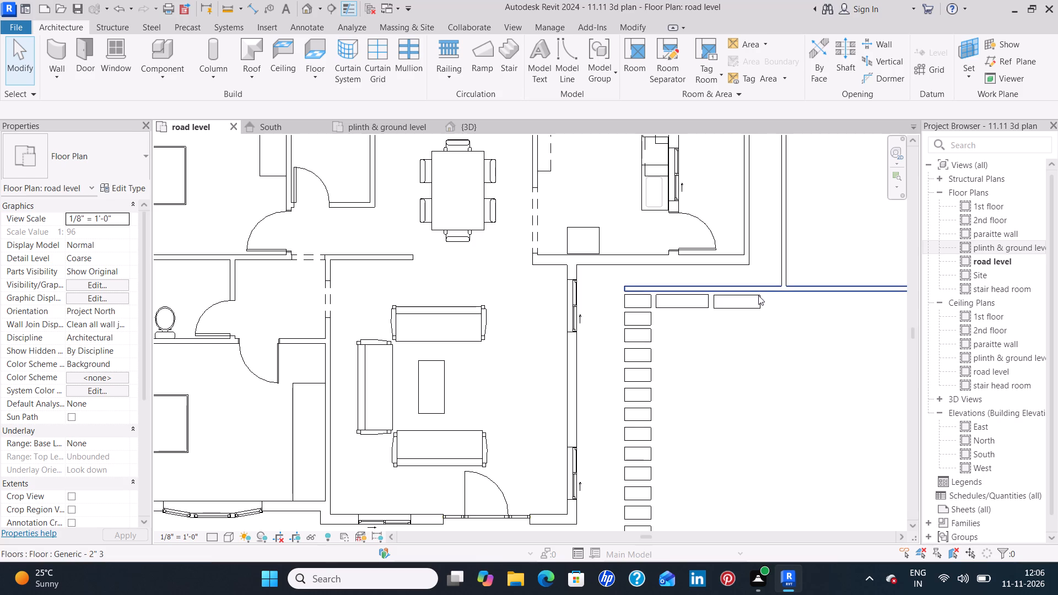
click(758, 301)
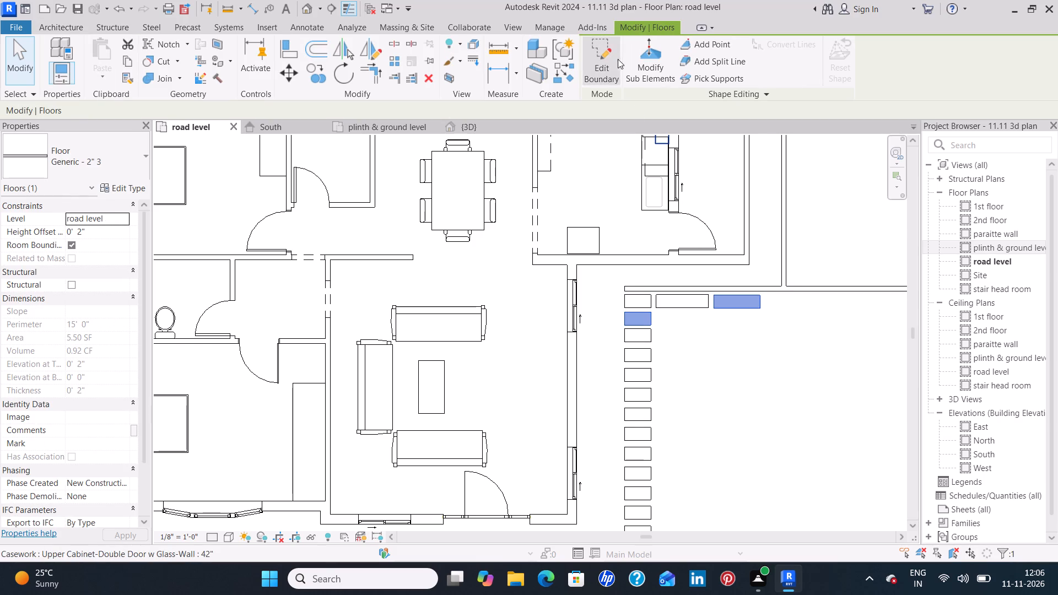
click(603, 61)
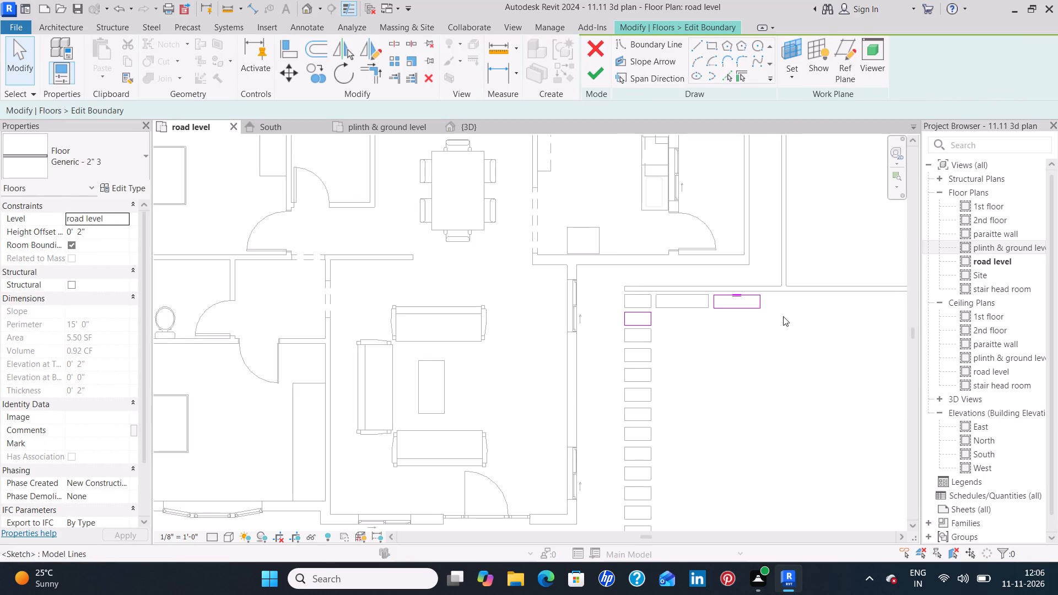
click(709, 46)
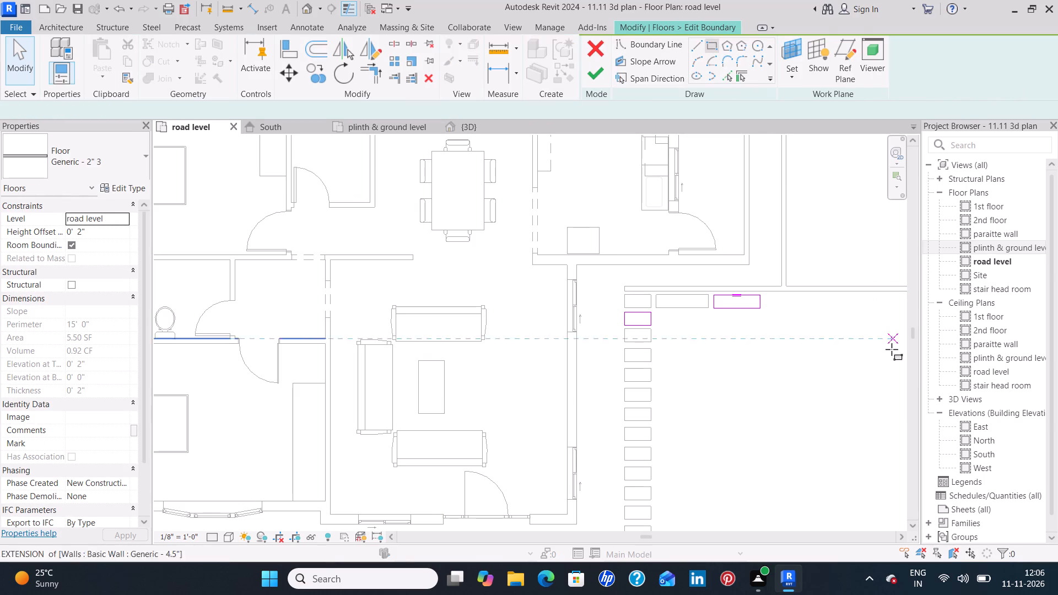
scroll(798, 320, up, 9)
middle_drag(764, 285, 754, 375)
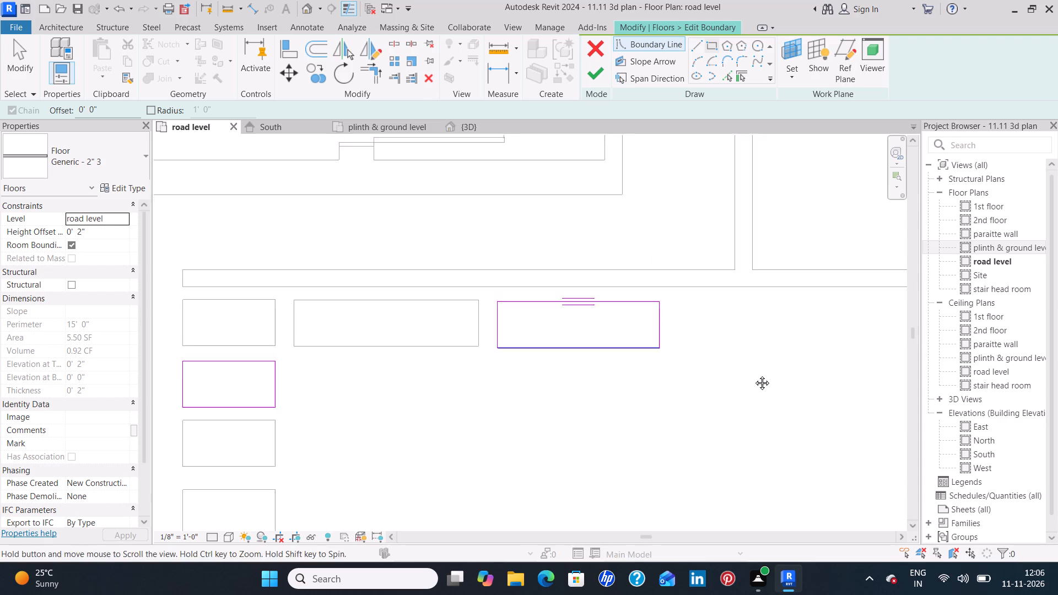
middle_drag(754, 375, 751, 385)
click(666, 333)
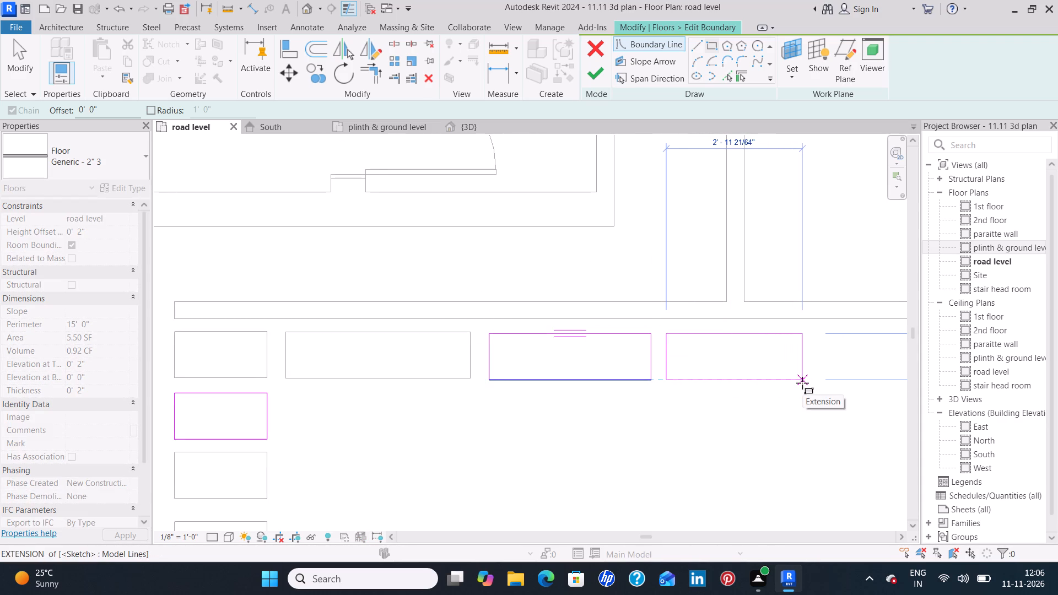
scroll(805, 383, up, 1)
middle_drag(805, 389, 806, 396)
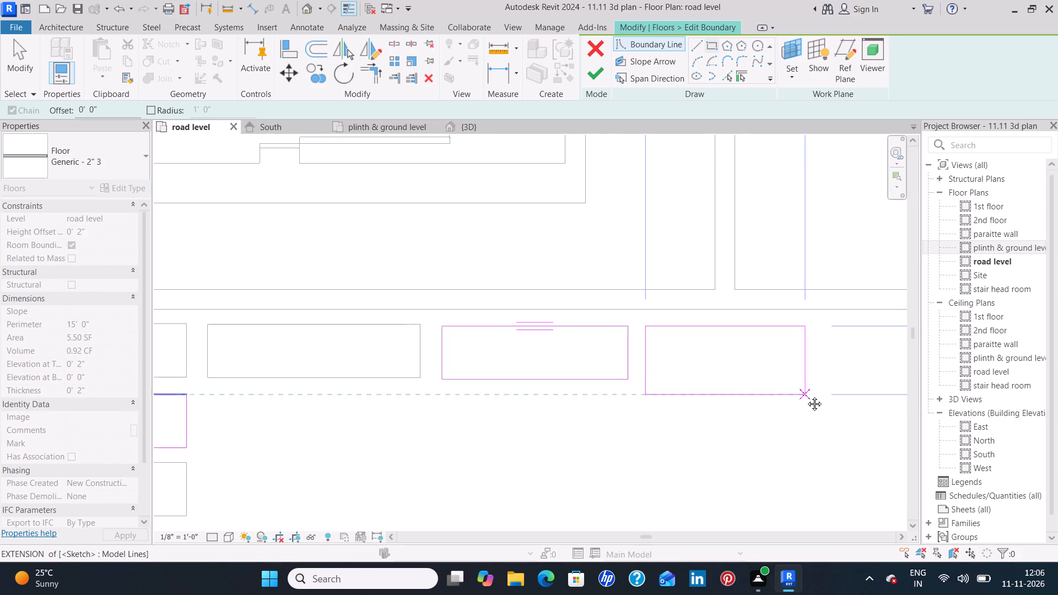
middle_drag(806, 396, 789, 488)
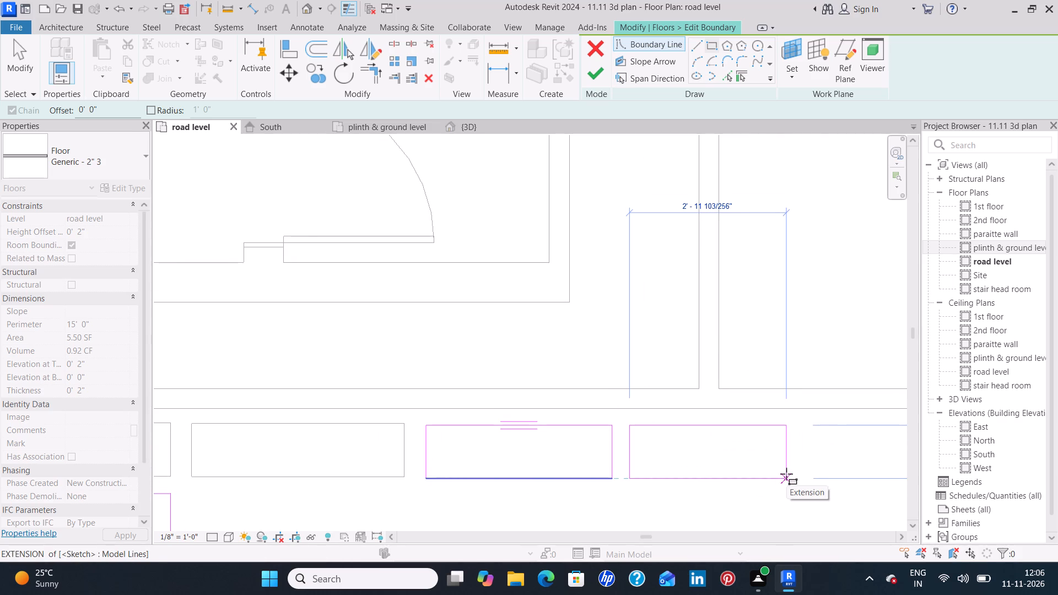
scroll(786, 474, up, 1)
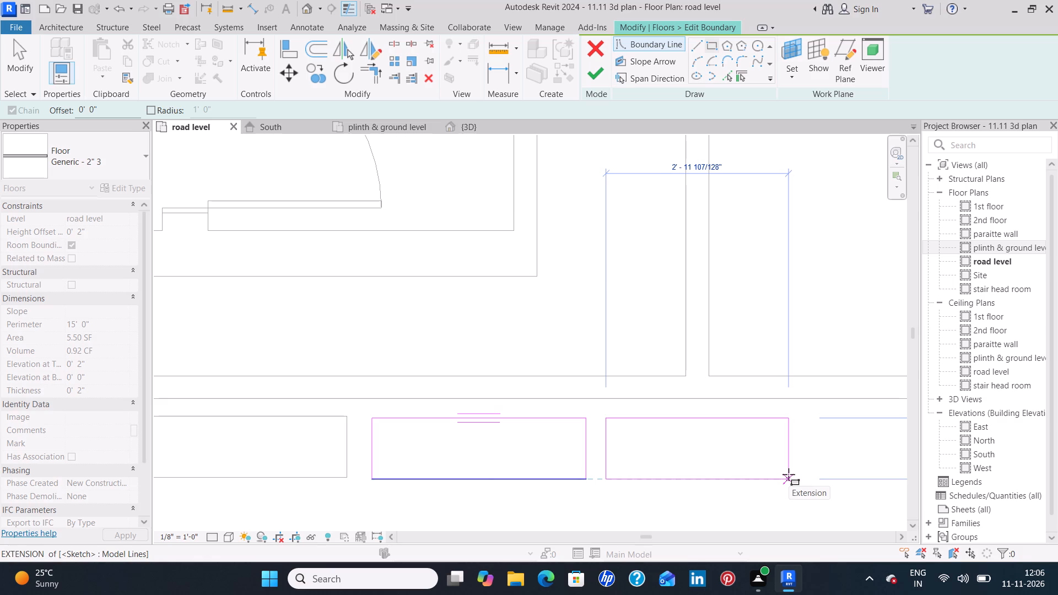
click(789, 474)
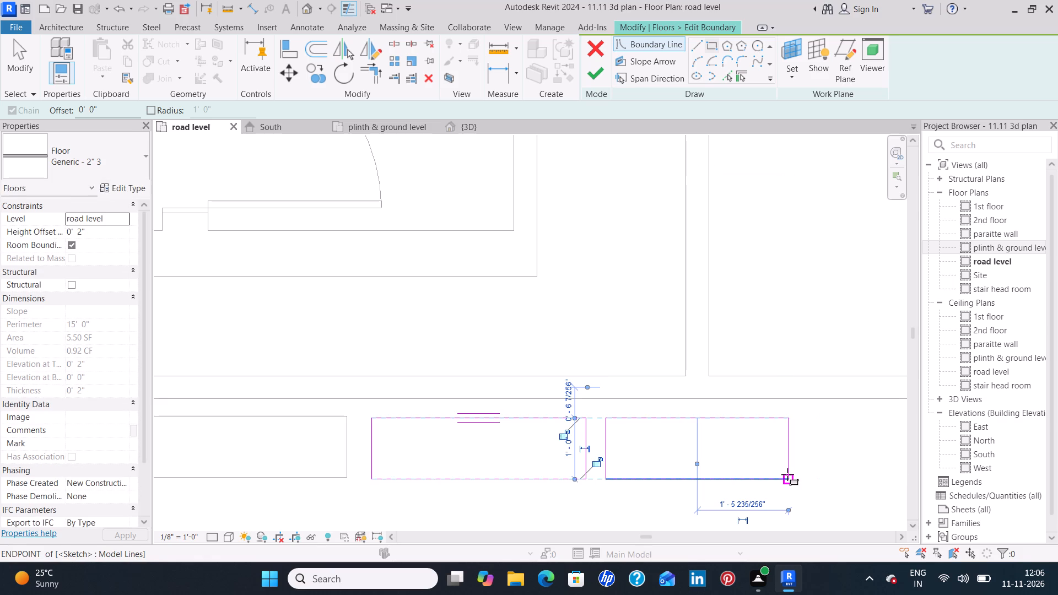
key(Escape)
key(Escape)
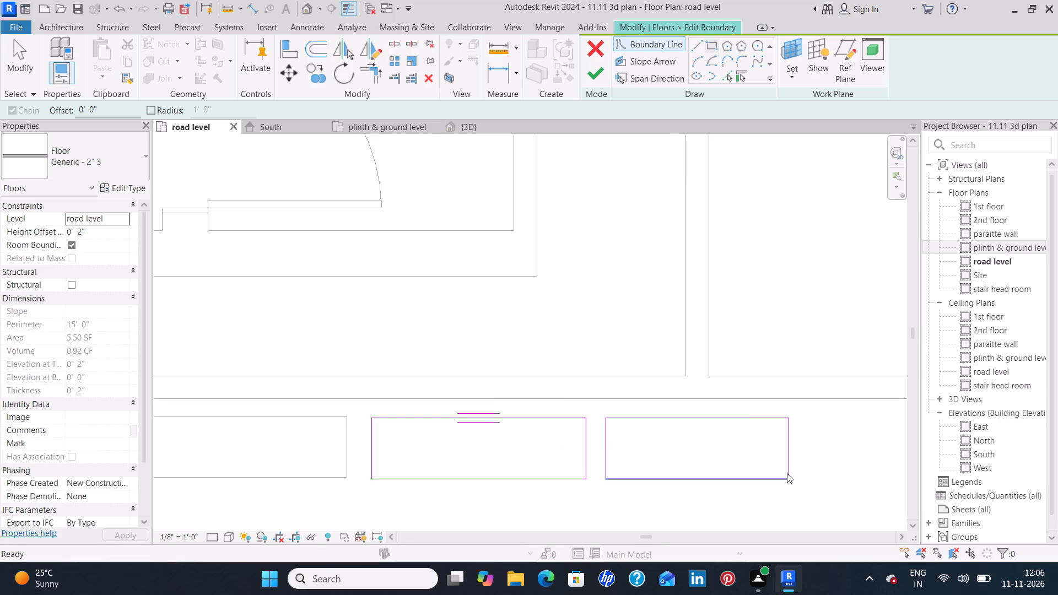
Set the new slab rectangle's length to 3' and finish the floor boundary edit.
click(789, 464)
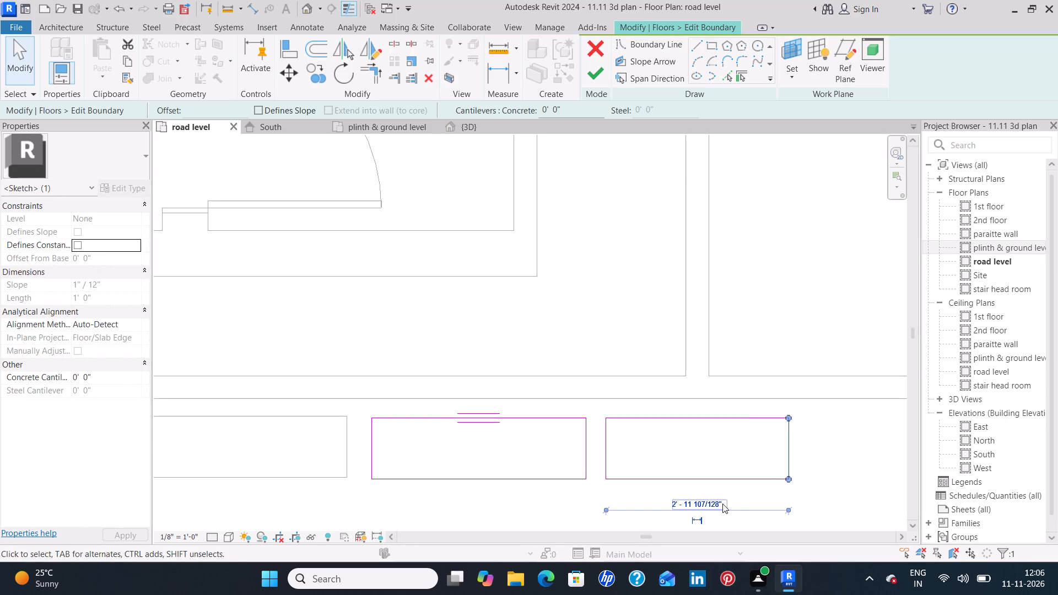
click(722, 504)
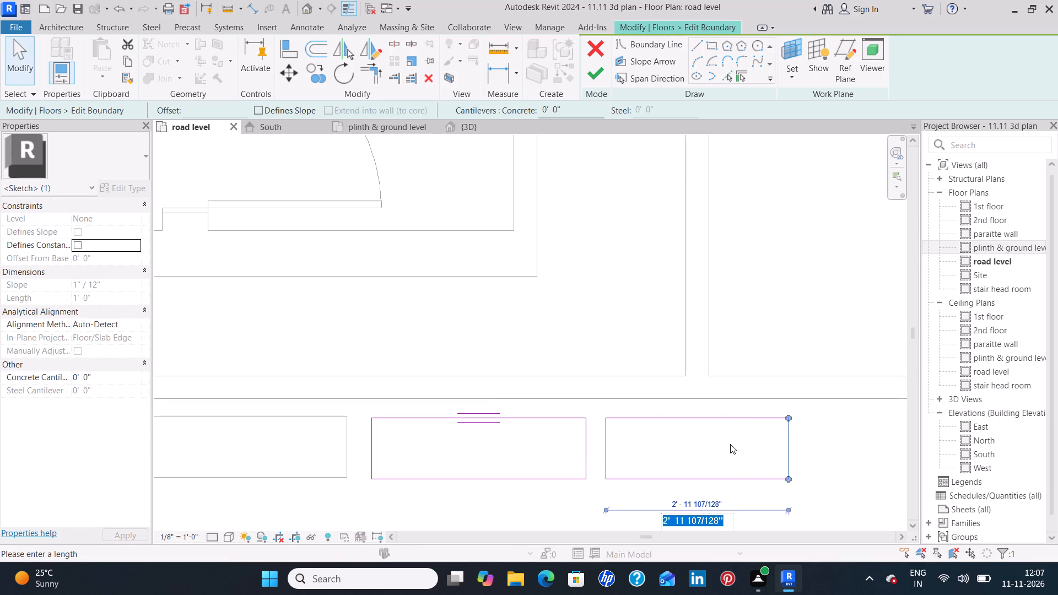
key(BackSpace)
text(3')
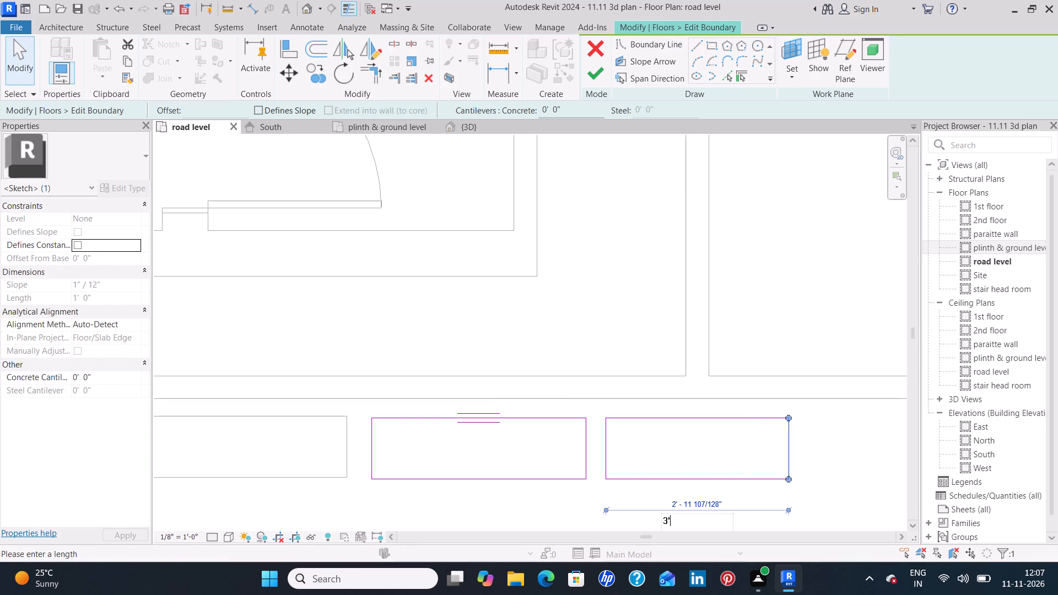
key(Return)
click(730, 444)
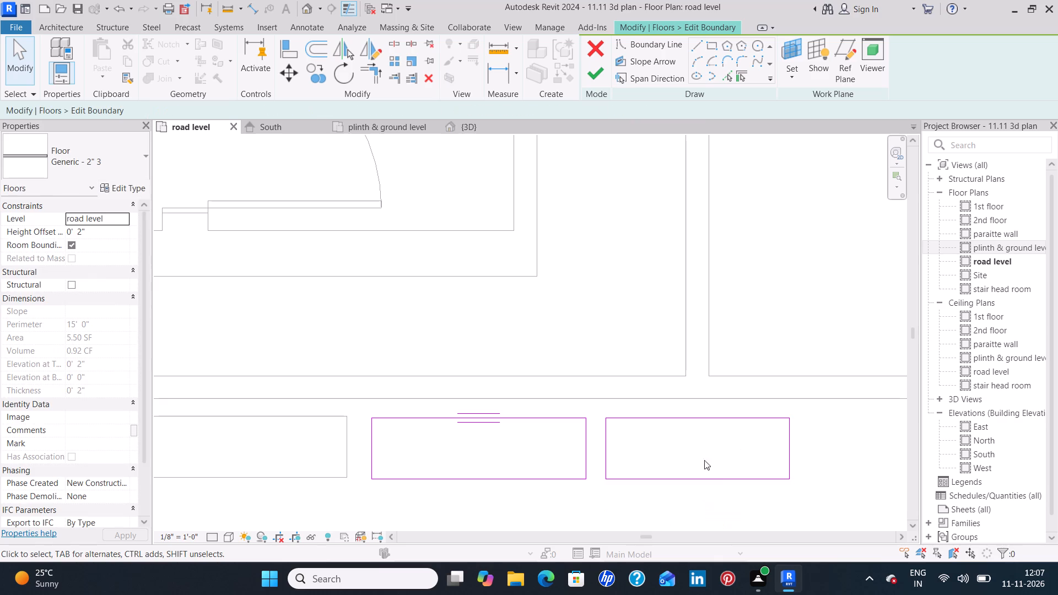
scroll(554, 517, down, 4)
middle_drag(581, 495, 668, 332)
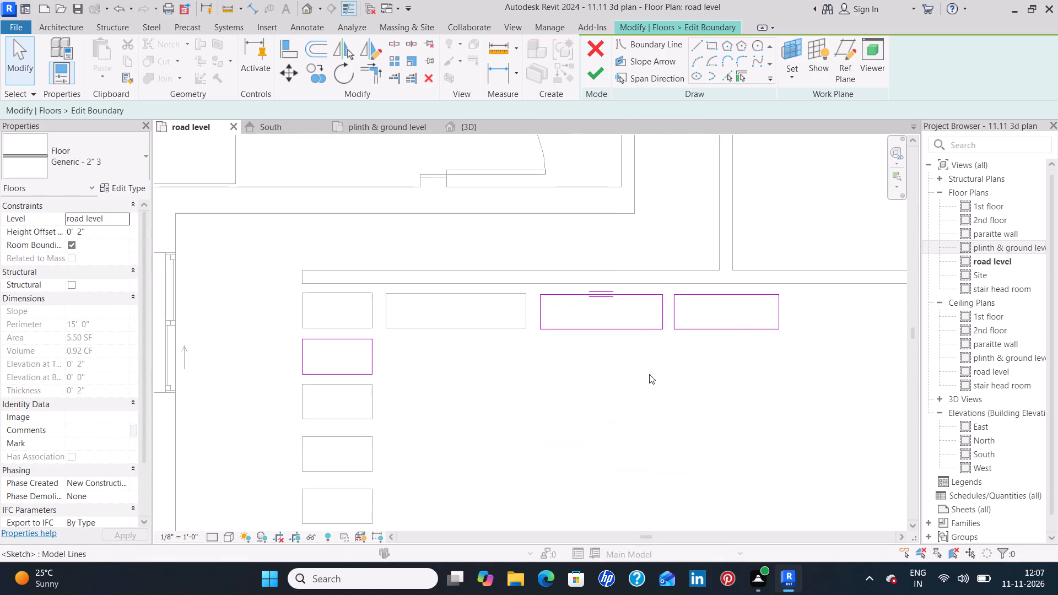
middle_drag(593, 424, 681, 298)
scroll(649, 361, down, 1)
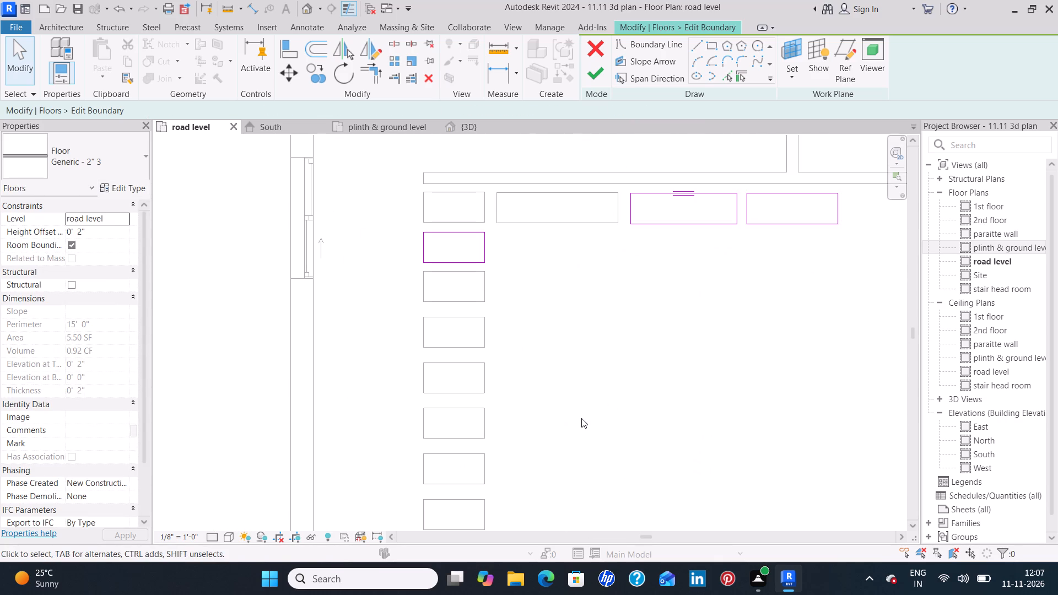
middle_drag(588, 400, 640, 330)
click(593, 76)
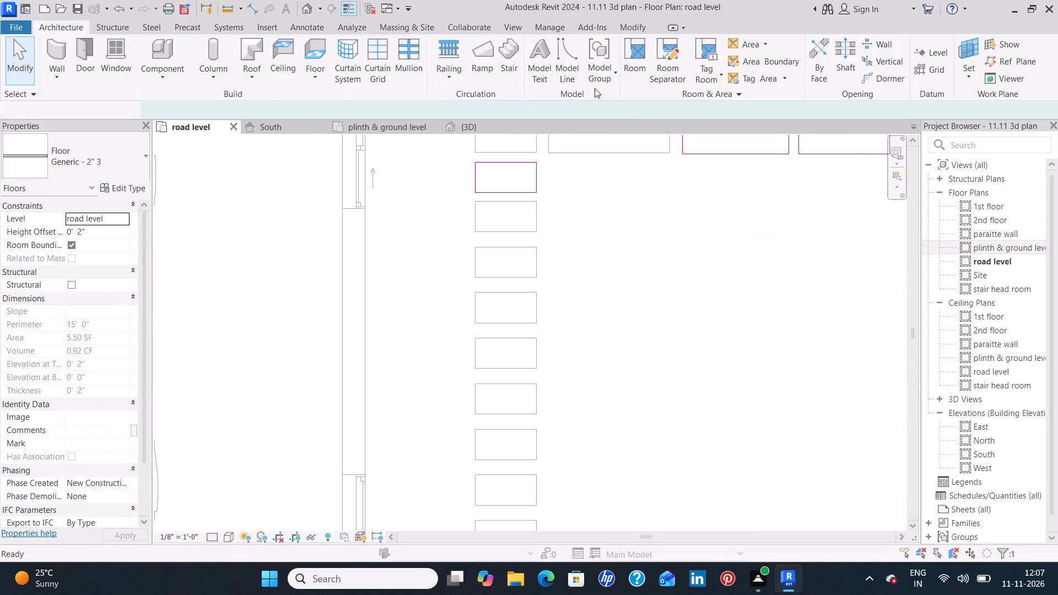
click(685, 305)
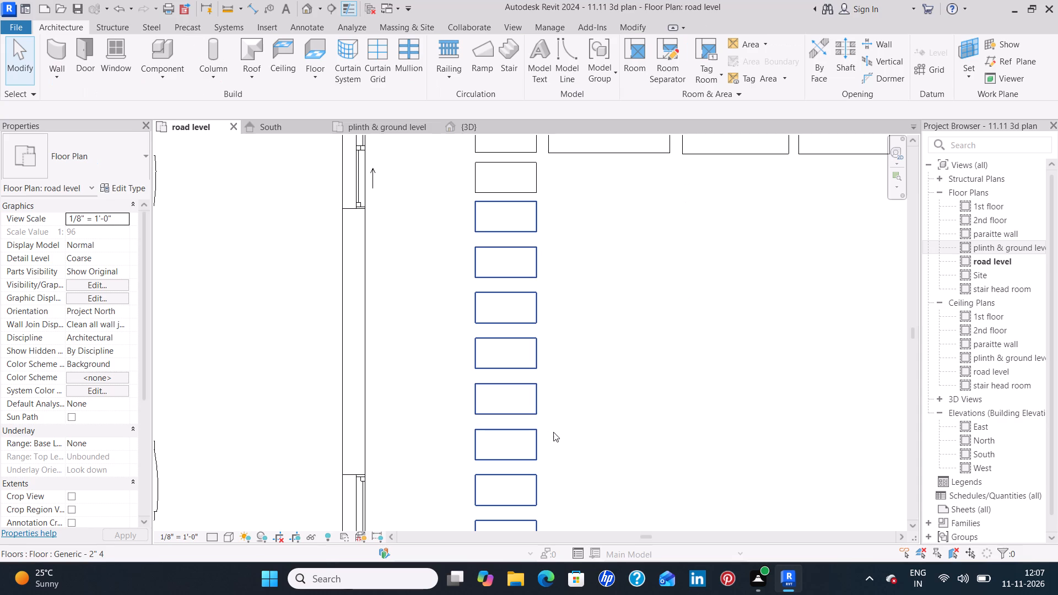
In the 2" 4 floor's boundary, copy the southernmost slab rectangle twice southward at about 1'-6" spacing, and finish the edit.
click(532, 424)
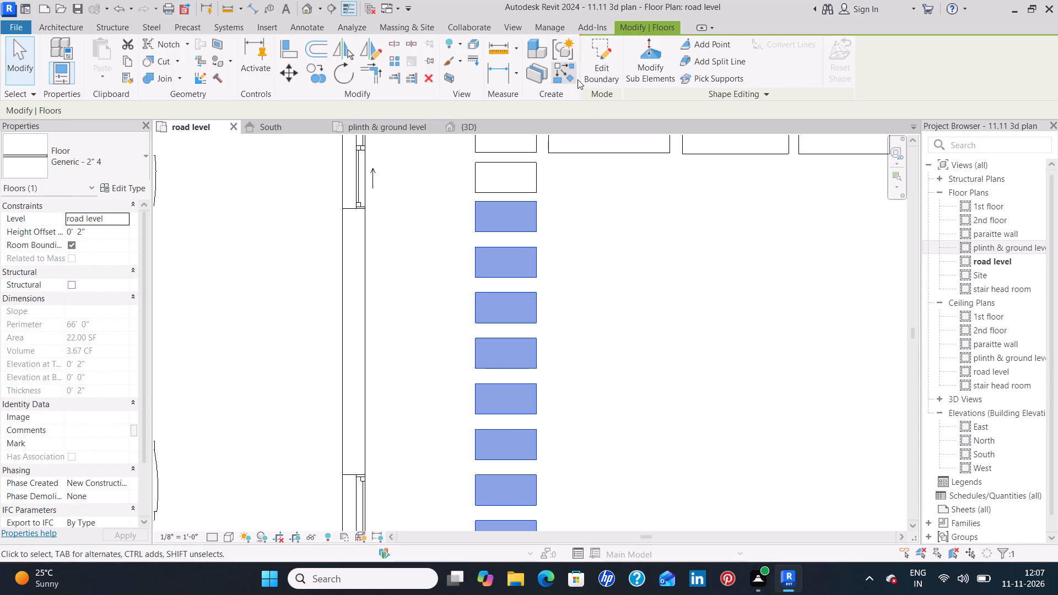
click(590, 59)
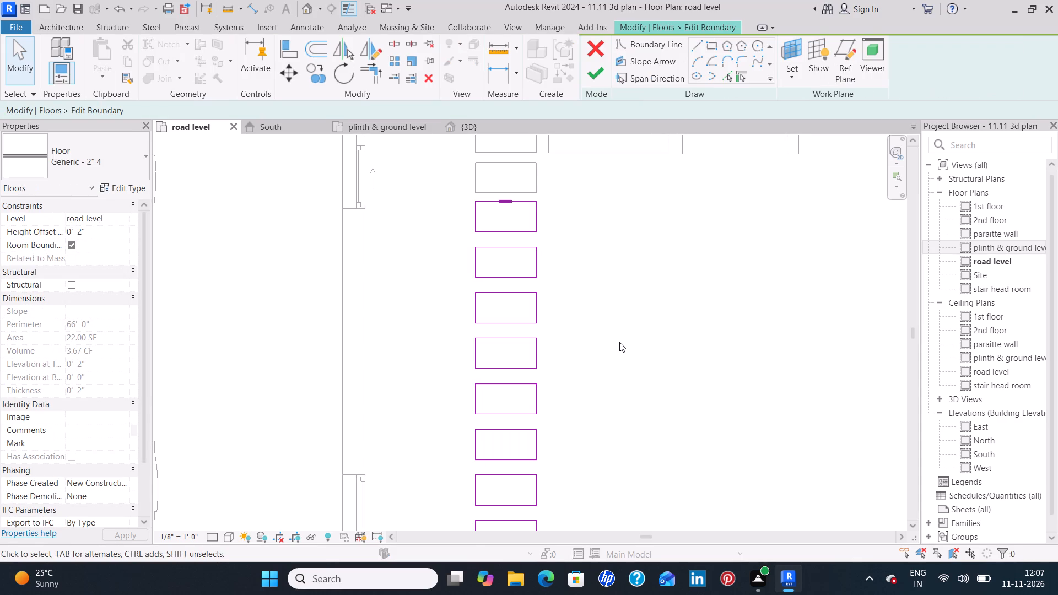
click(717, 44)
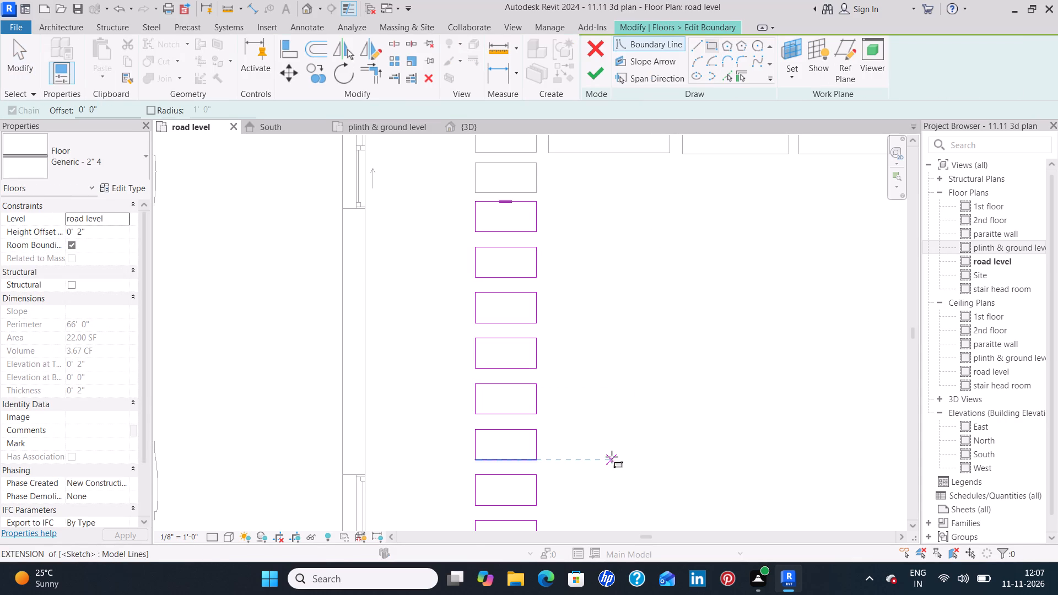
middle_drag(612, 457, 665, 283)
middle_drag(656, 408, 669, 248)
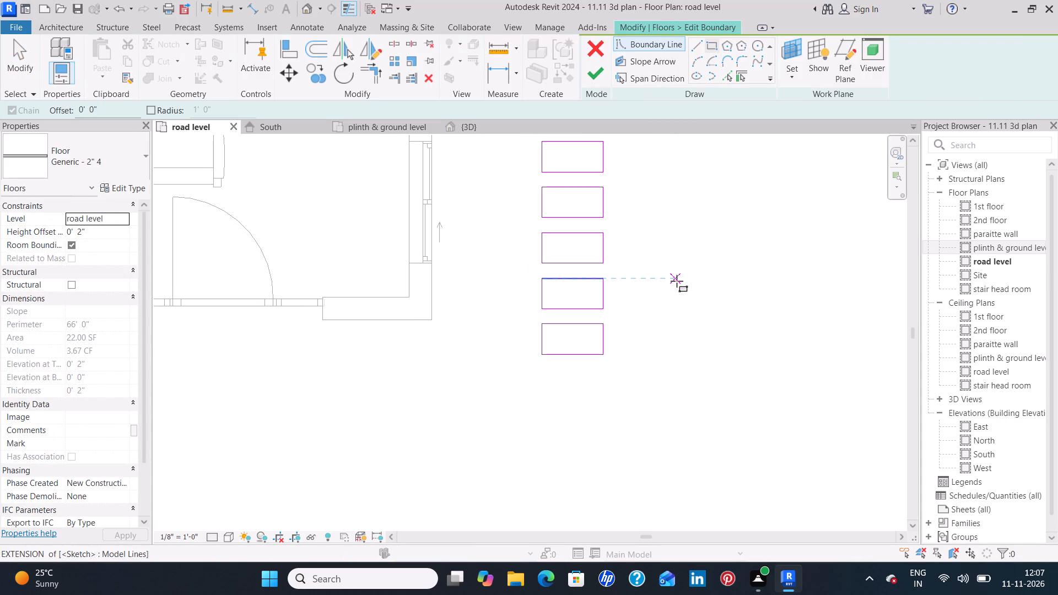
key(Escape)
drag(617, 365, 606, 327)
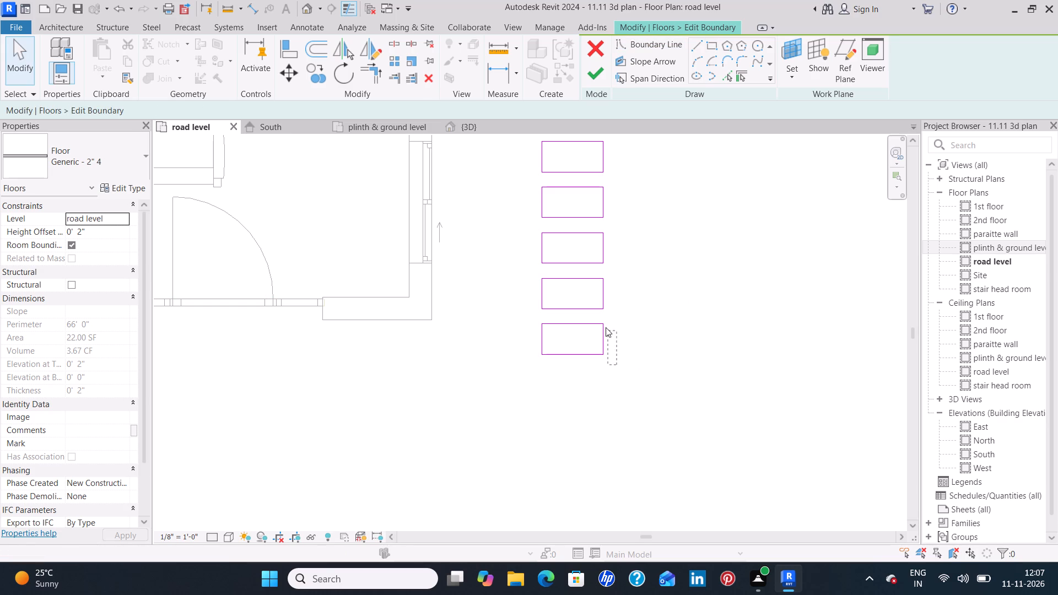
drag(606, 327, 527, 315)
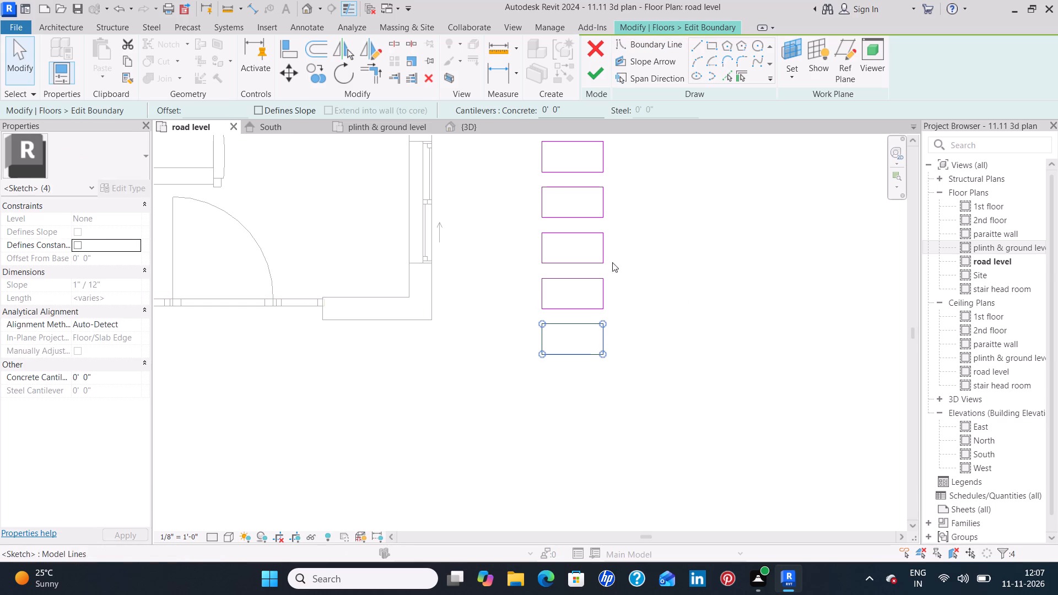
click(316, 73)
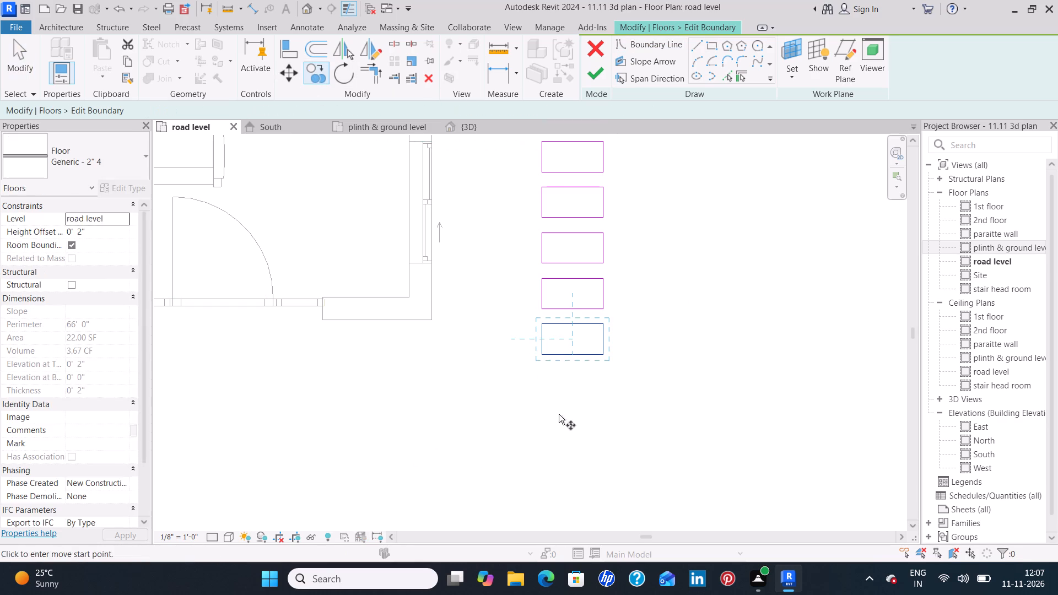
click(539, 350)
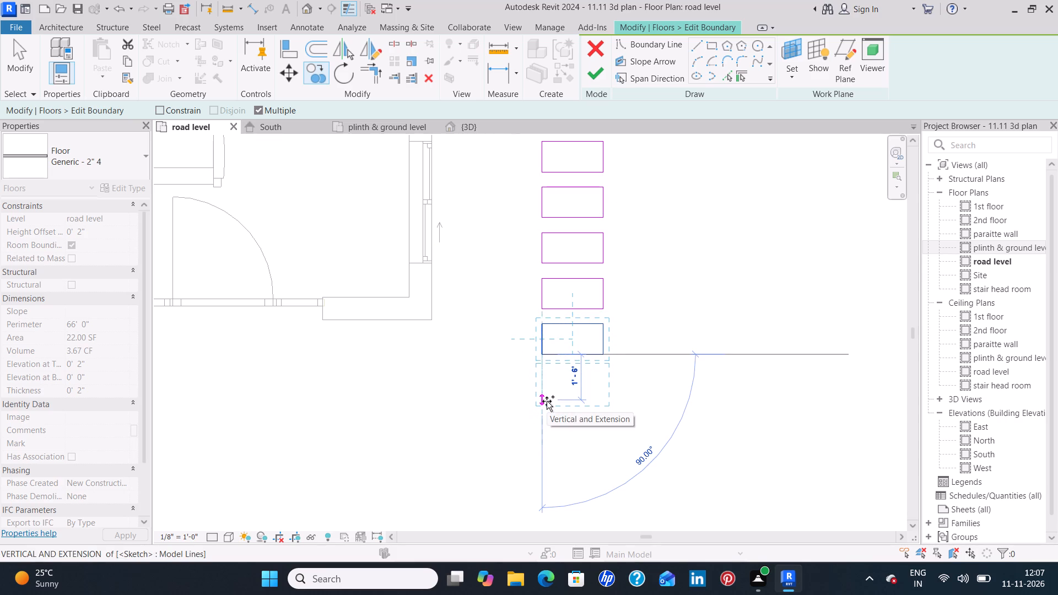
click(547, 401)
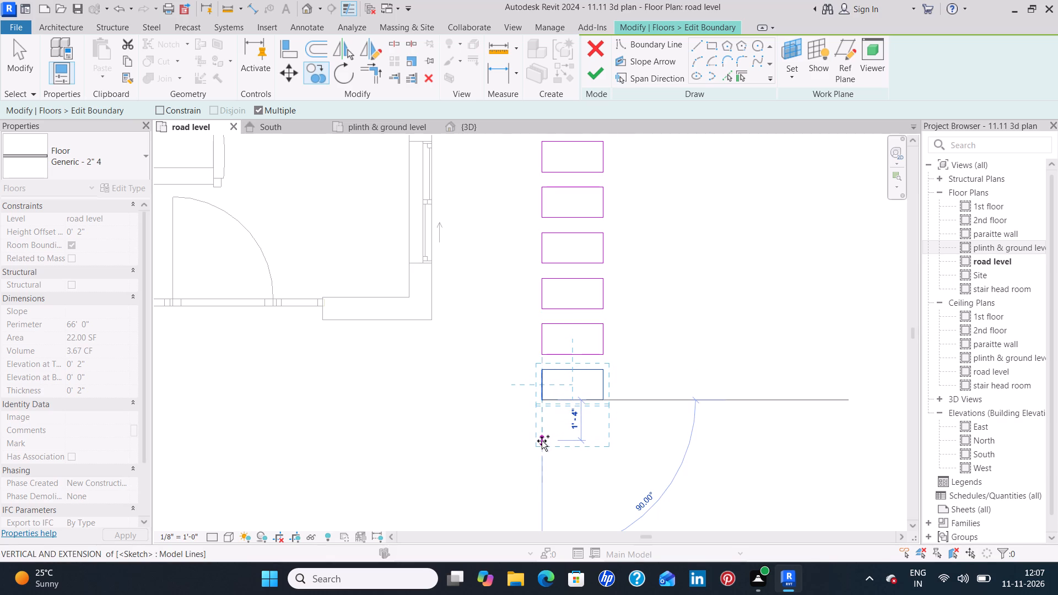
click(542, 446)
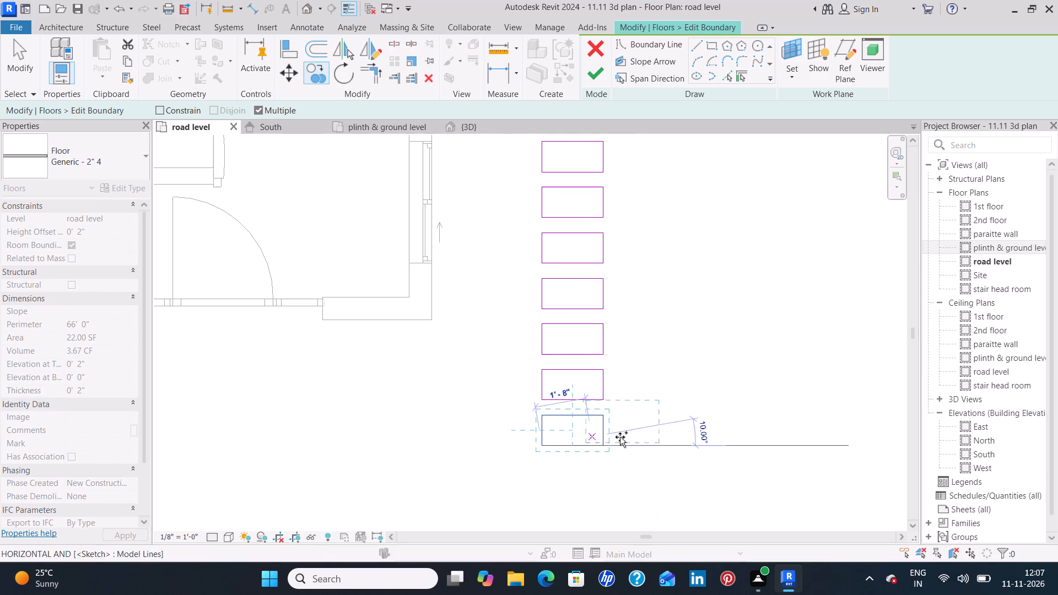
key(Escape)
key(Escape)
scroll(644, 430, down, 3)
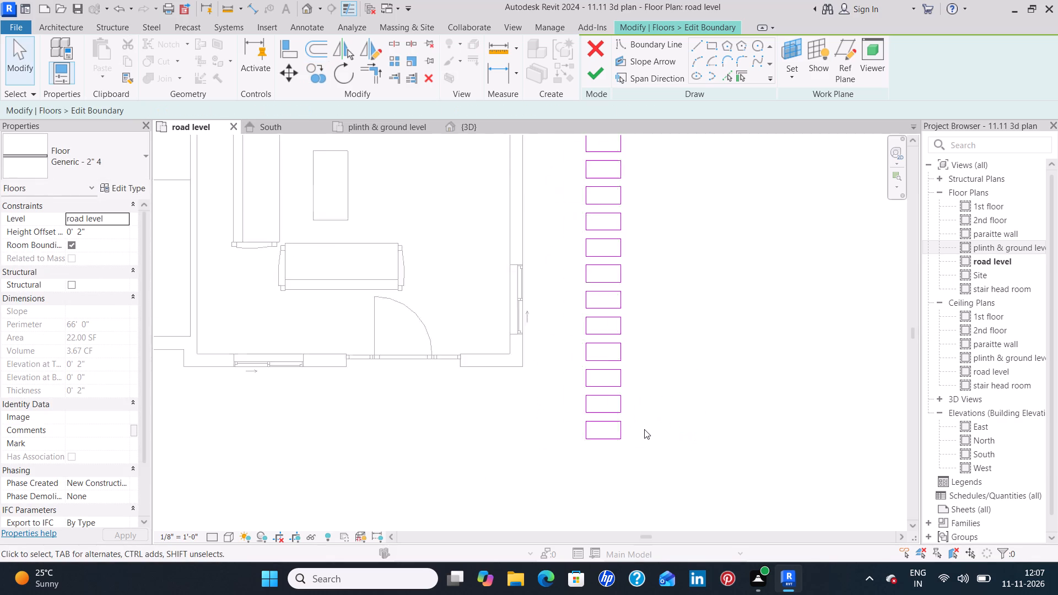
scroll(644, 429, down, 7)
middle_drag(700, 381, 671, 436)
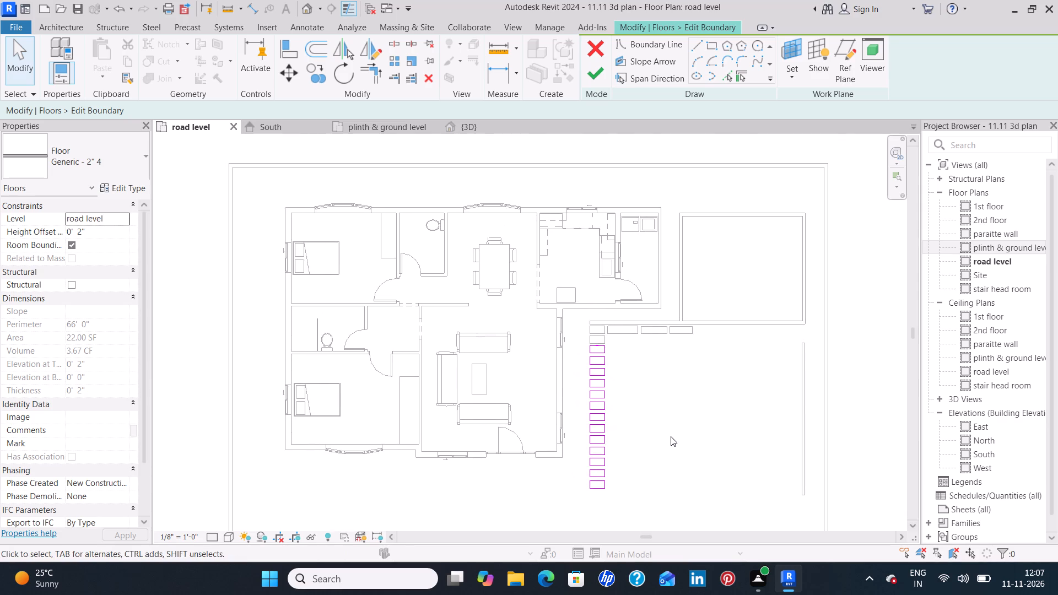
click(602, 73)
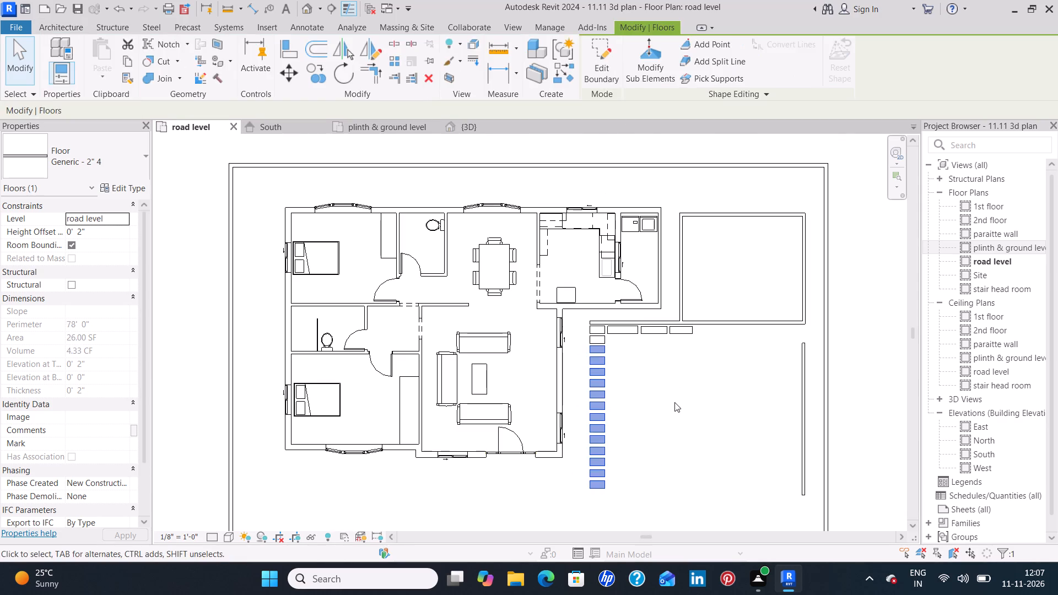
click(674, 402)
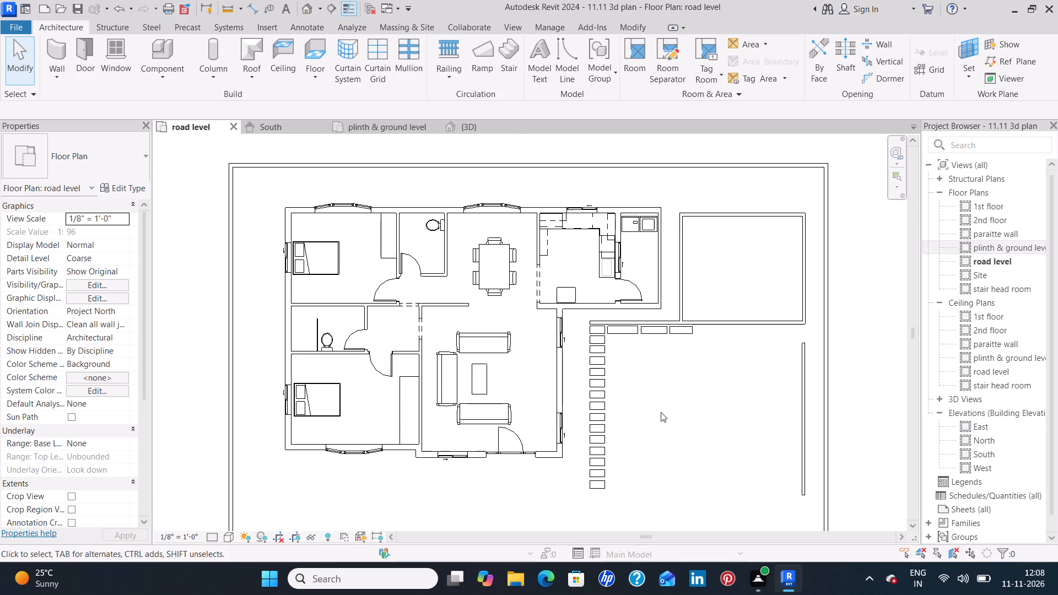
Start a new floor at road level and duplicate the Generic - 2" 4 type as Generic - 2" 5.
scroll(661, 412, down, 1)
middle_drag(677, 418, 711, 367)
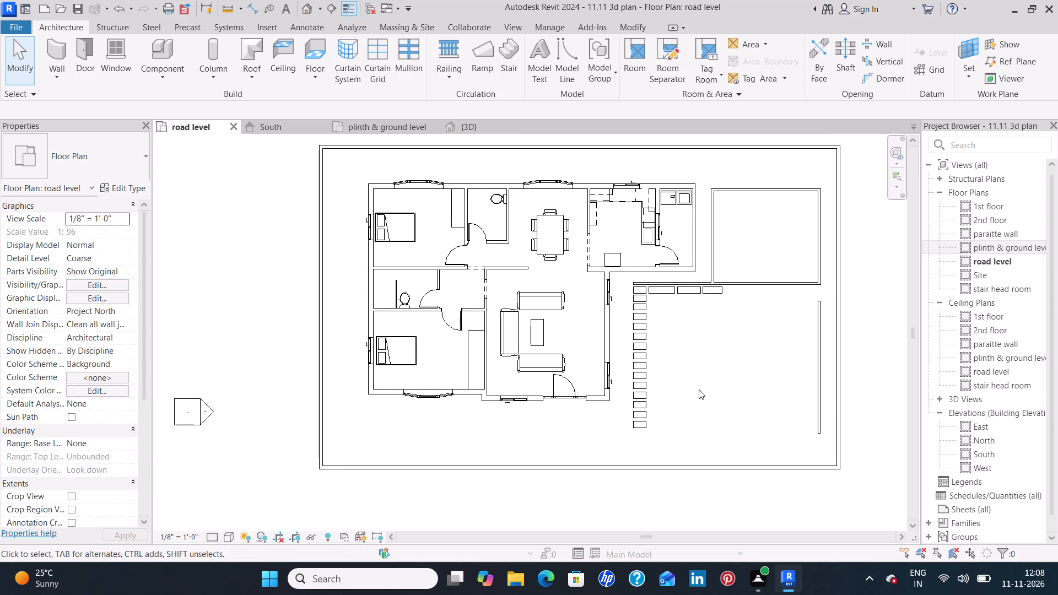
scroll(710, 380, down, 5)
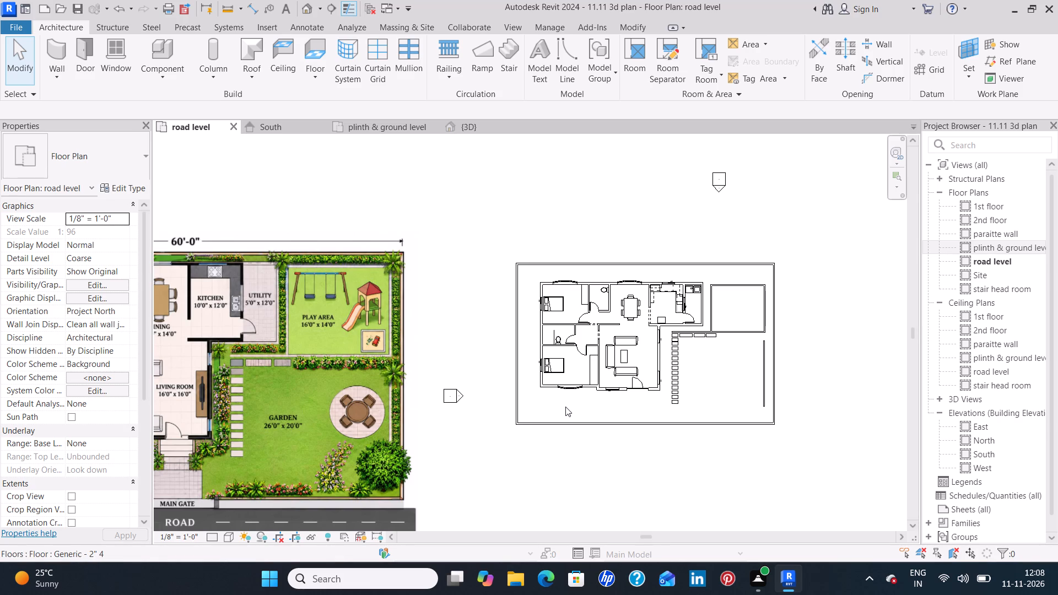
middle_drag(566, 407, 714, 406)
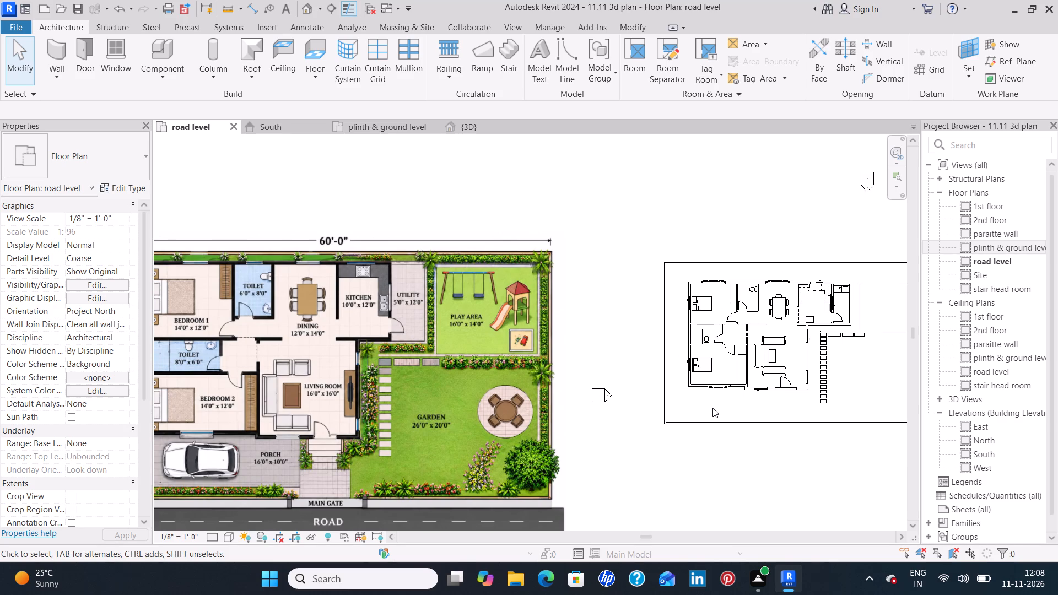
middle_drag(712, 408, 760, 404)
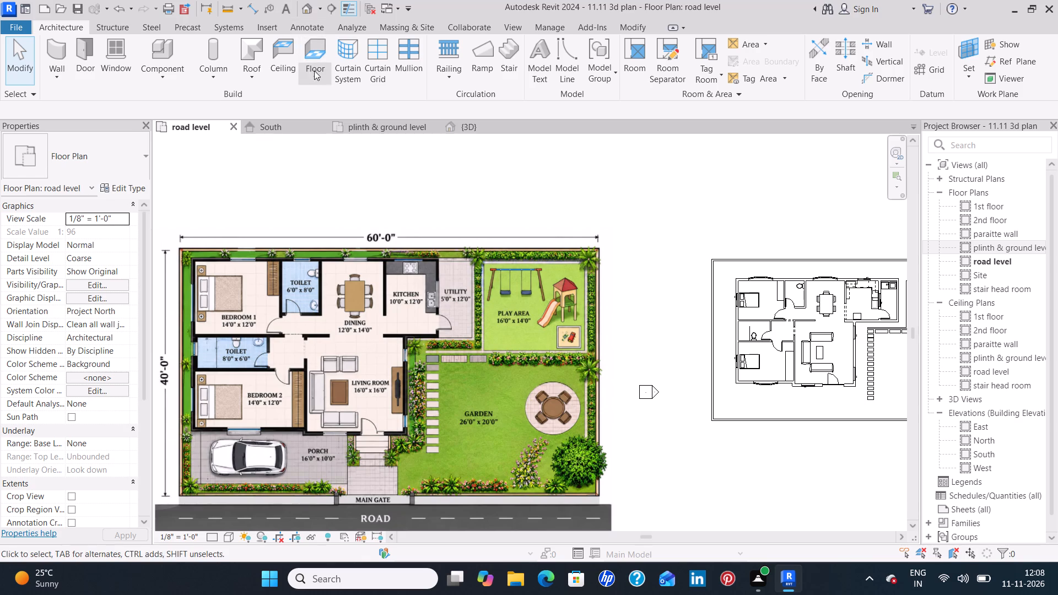
click(318, 56)
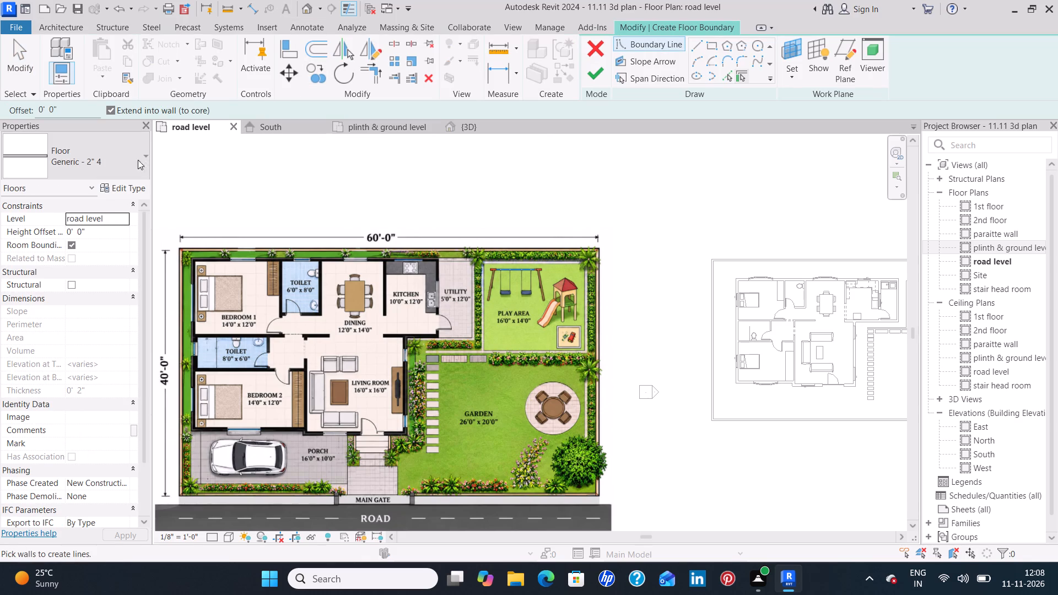
click(129, 162)
click(125, 156)
click(134, 188)
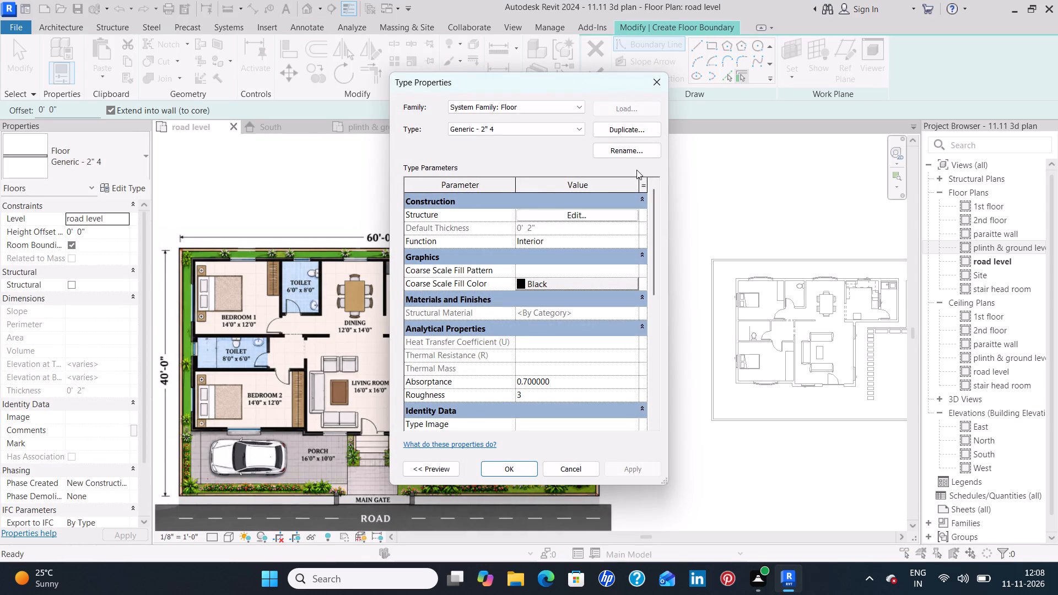
click(631, 128)
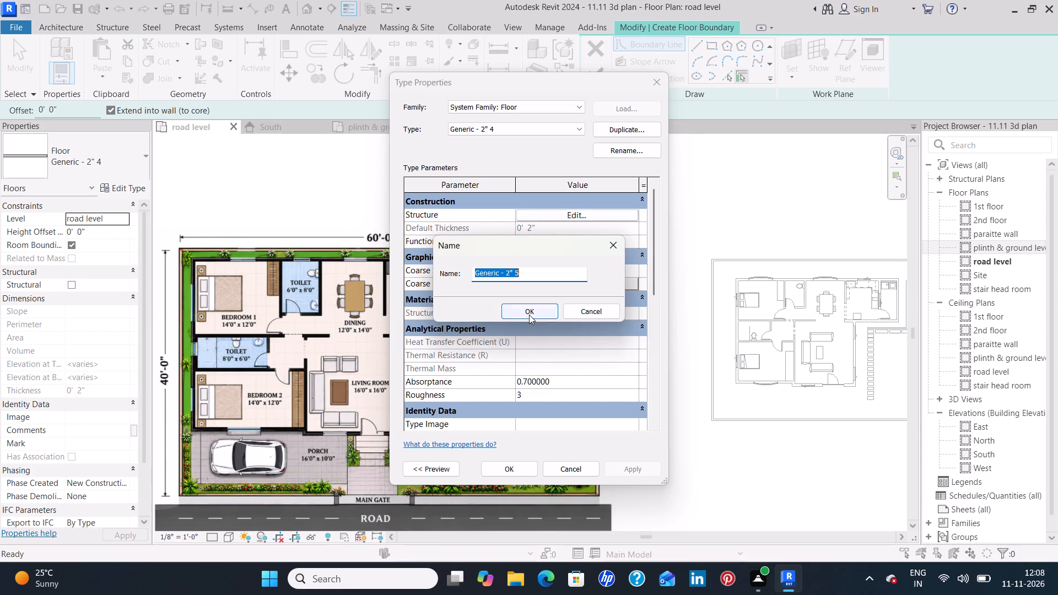
click(529, 315)
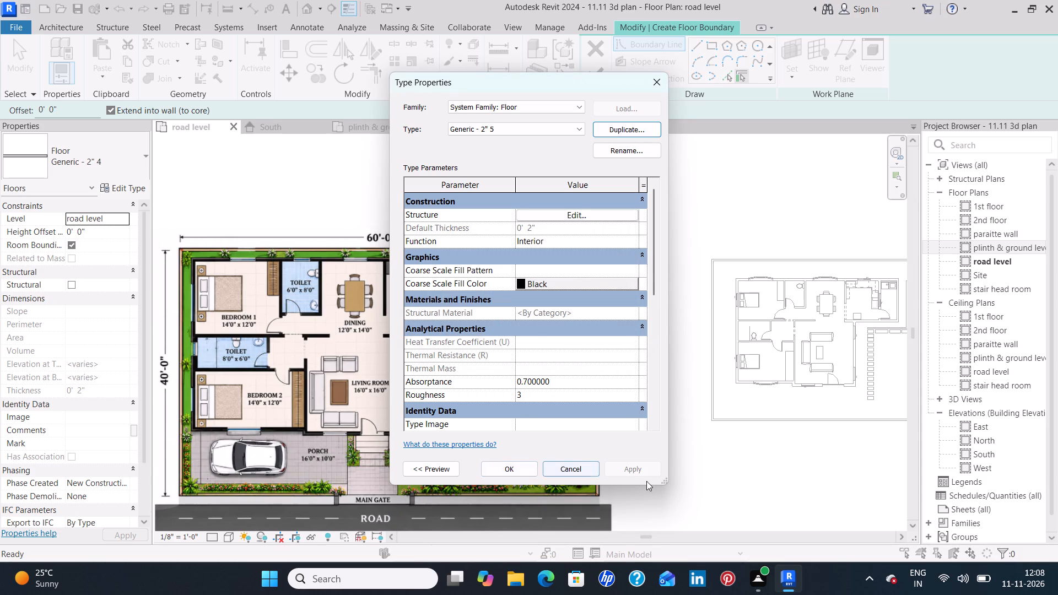
click(519, 468)
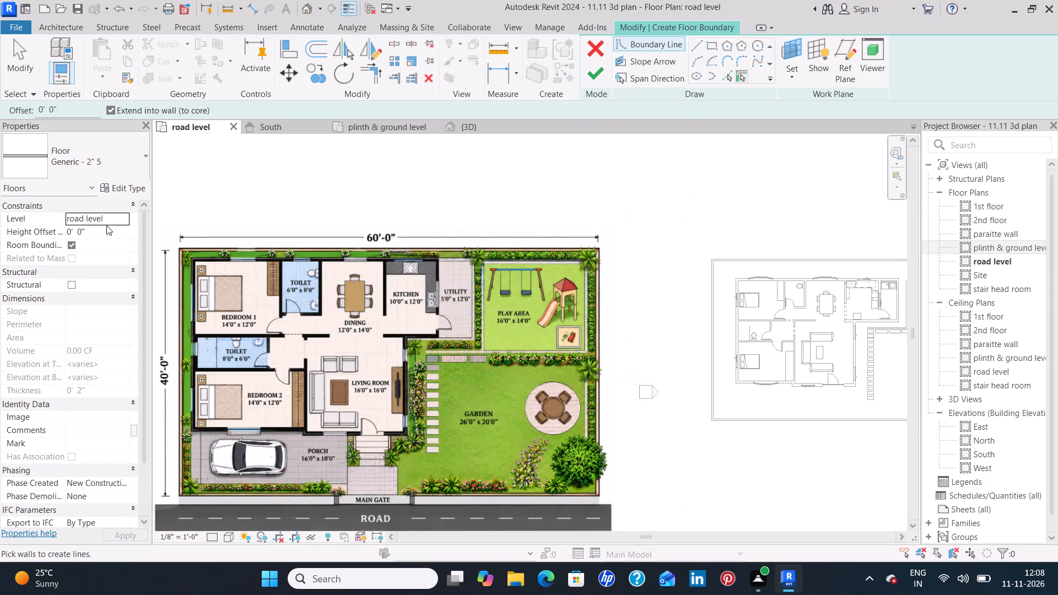
Set the new floor's height offset from road level to 2".
click(110, 235)
key(BackSpace)
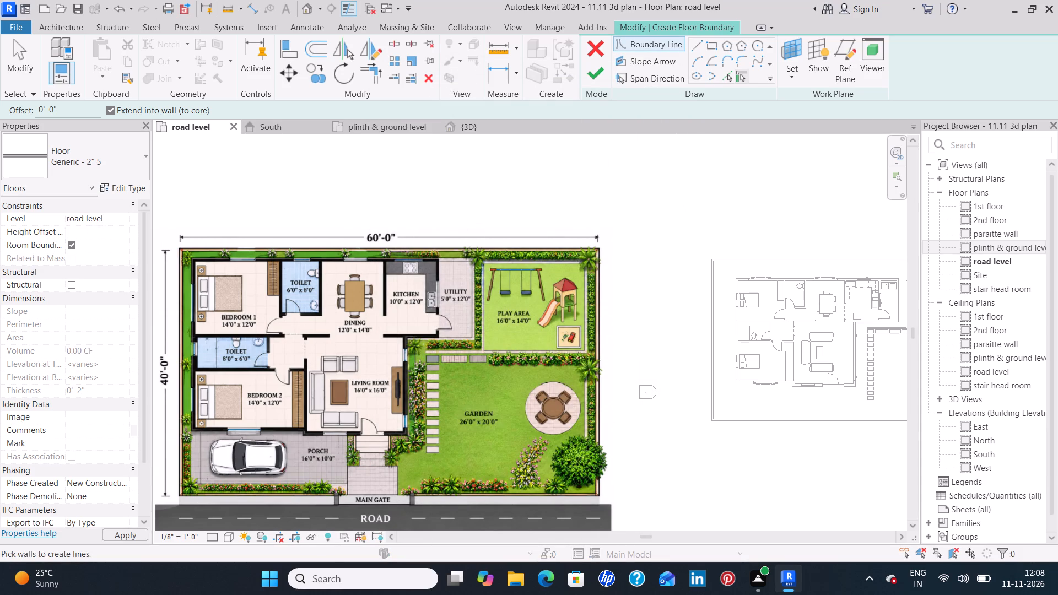
key(2)
key(shift+quotedbl)
key(Return)
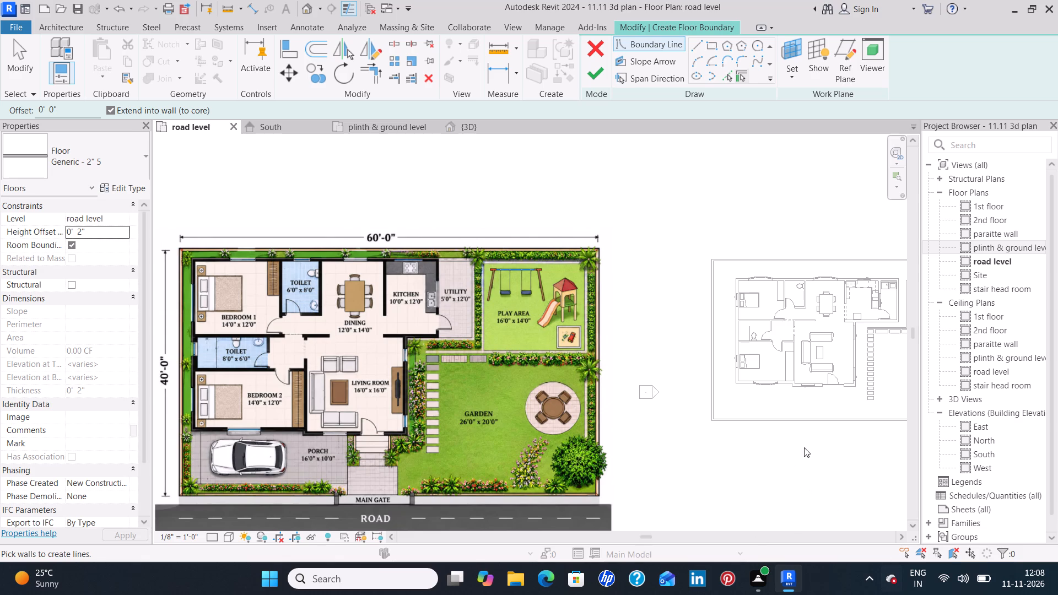
Start the porch floor boundary with a 10' line running south from the house's southwest outer wall corner.
middle_drag(793, 411, 671, 398)
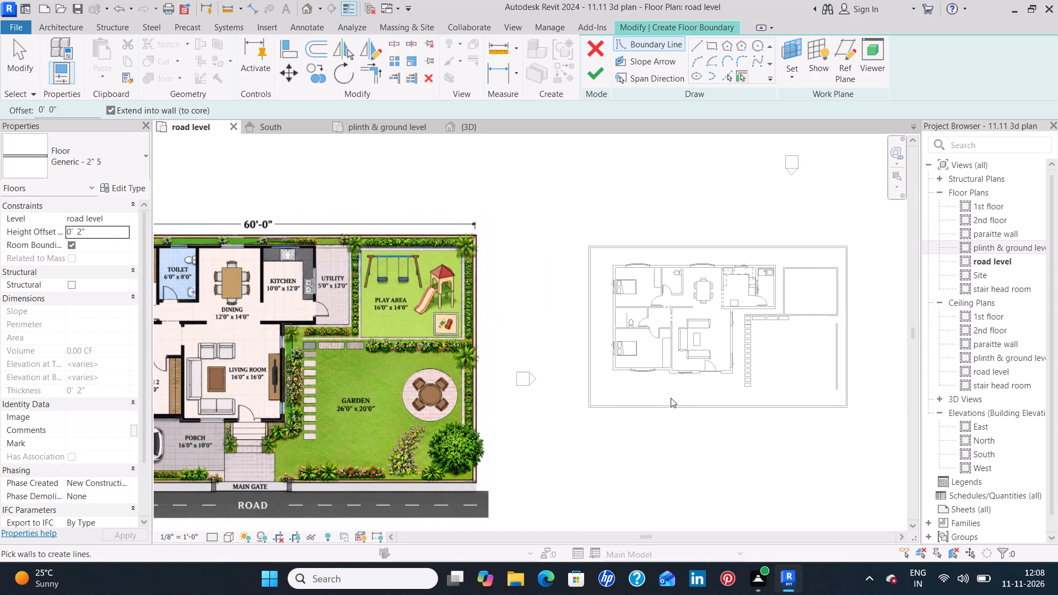
middle_drag(651, 393, 759, 381)
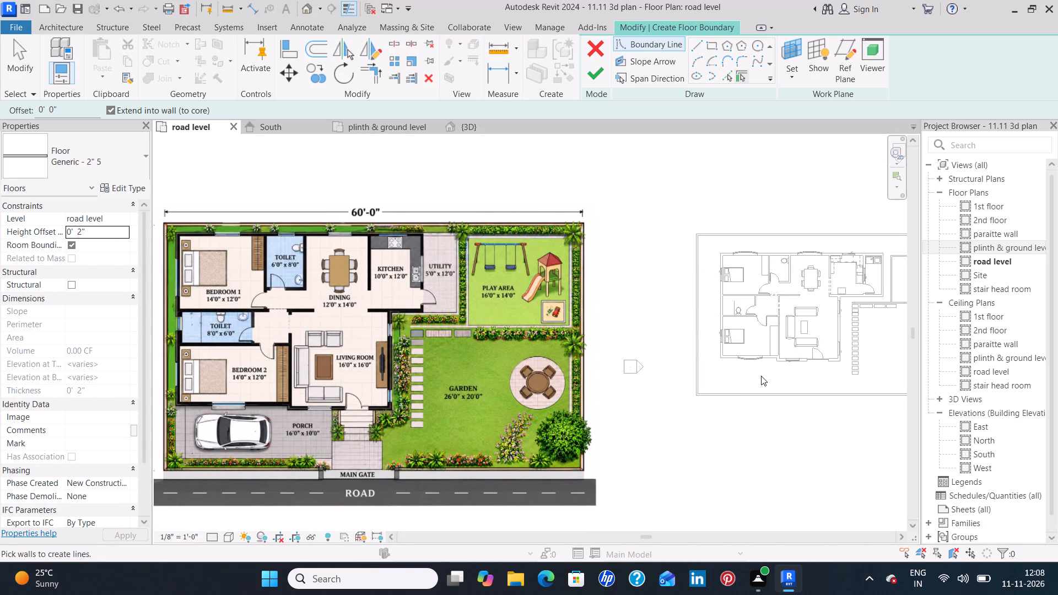
click(695, 40)
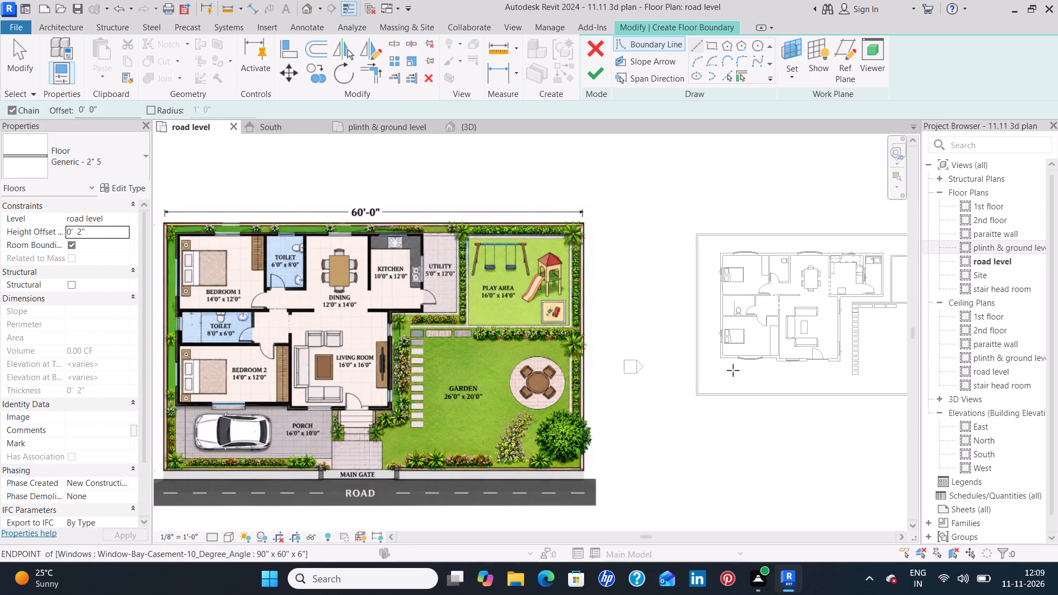
scroll(732, 371, up, 8)
middle_drag(739, 367, 585, 307)
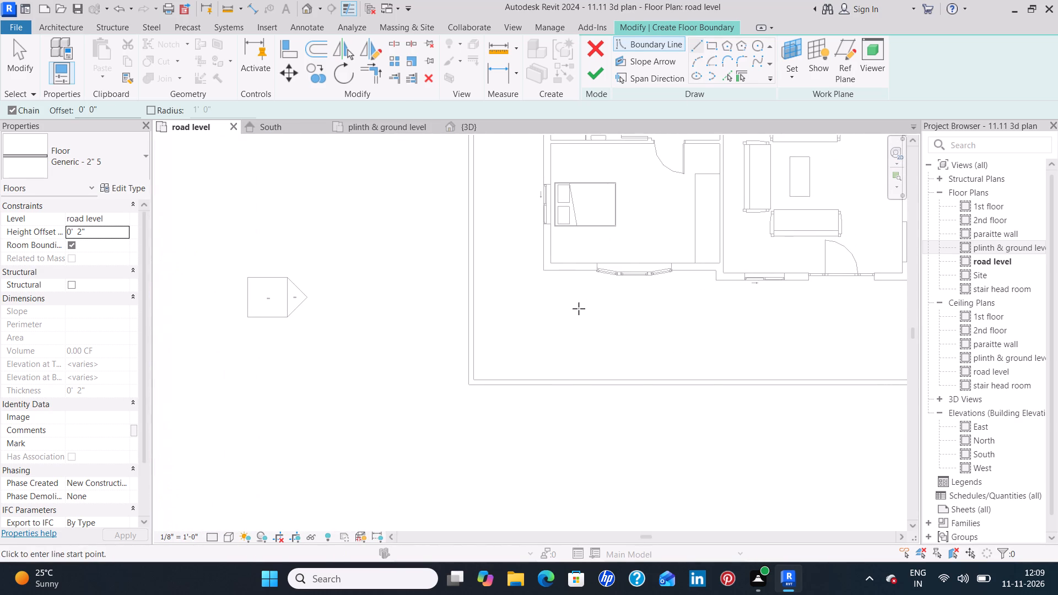
middle_drag(708, 313, 525, 288)
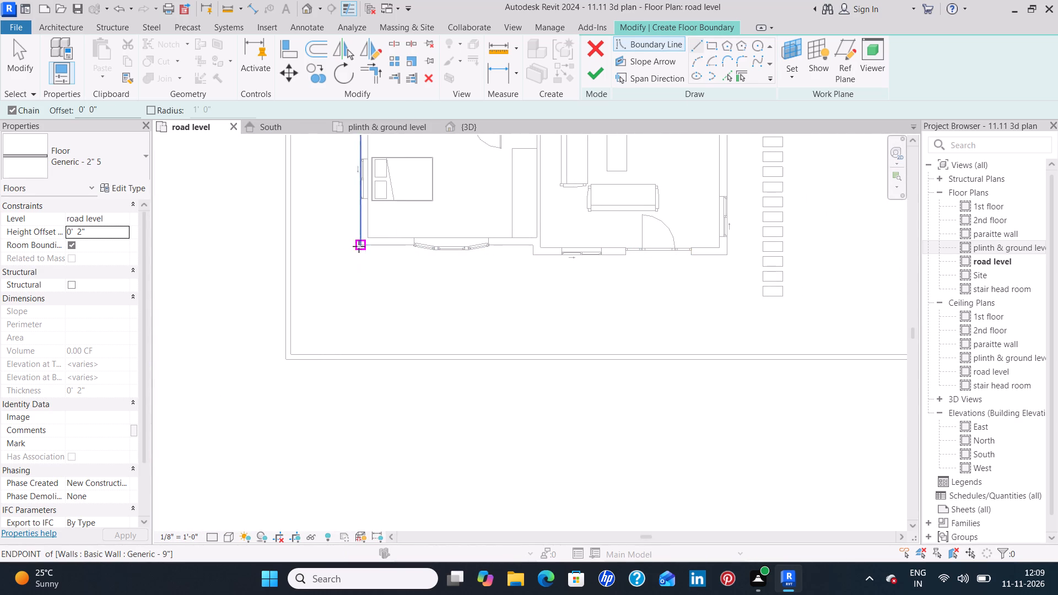
click(357, 245)
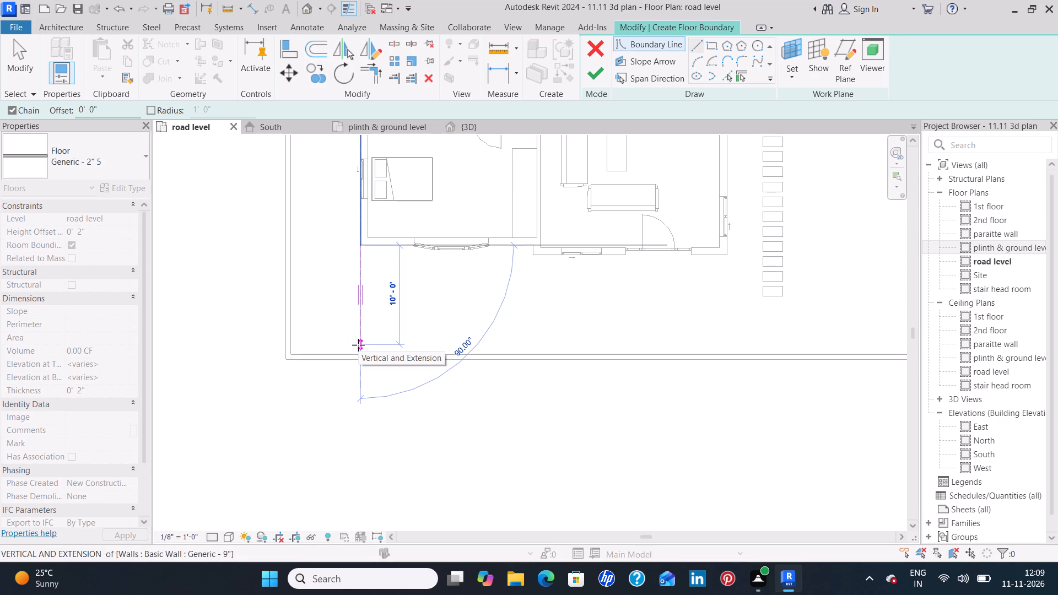
click(358, 345)
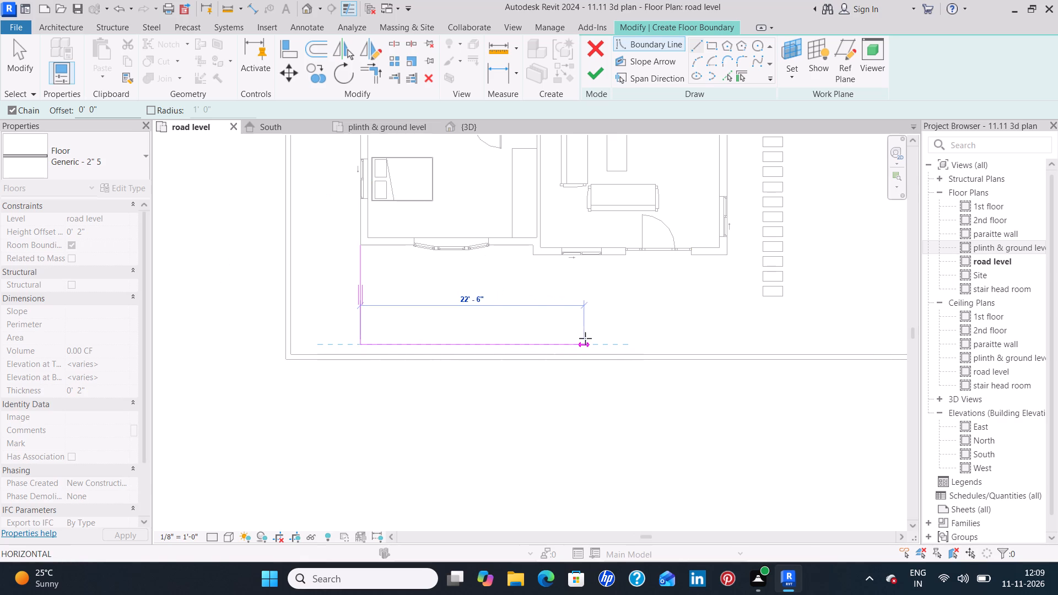
Draw the porch's south edge 24'-6" eastward, return north to the house, and close the boundary along the stepped front wall.
scroll(573, 342, down, 3)
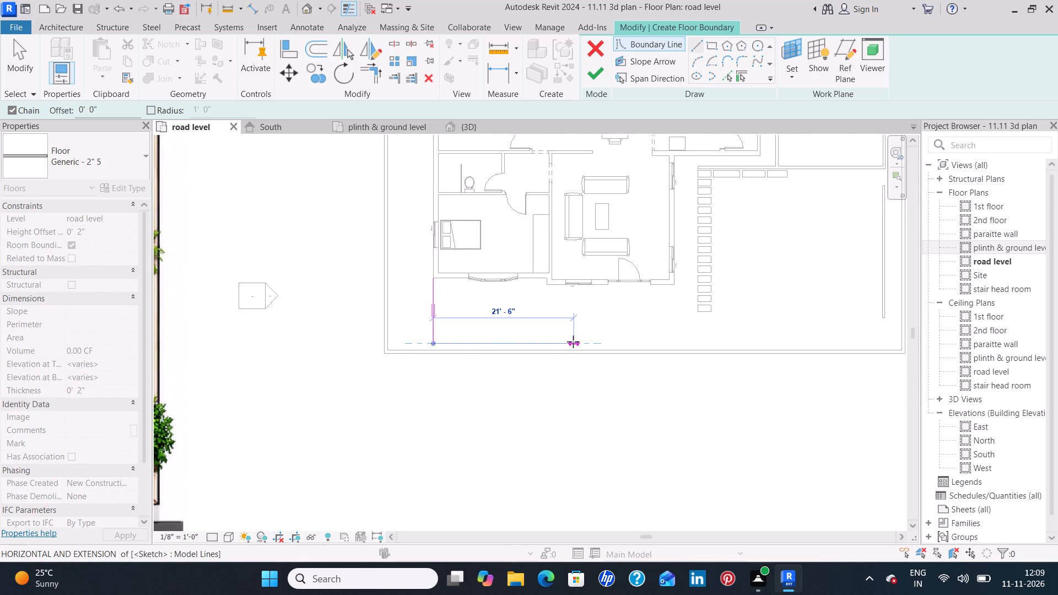
scroll(573, 342, down, 6)
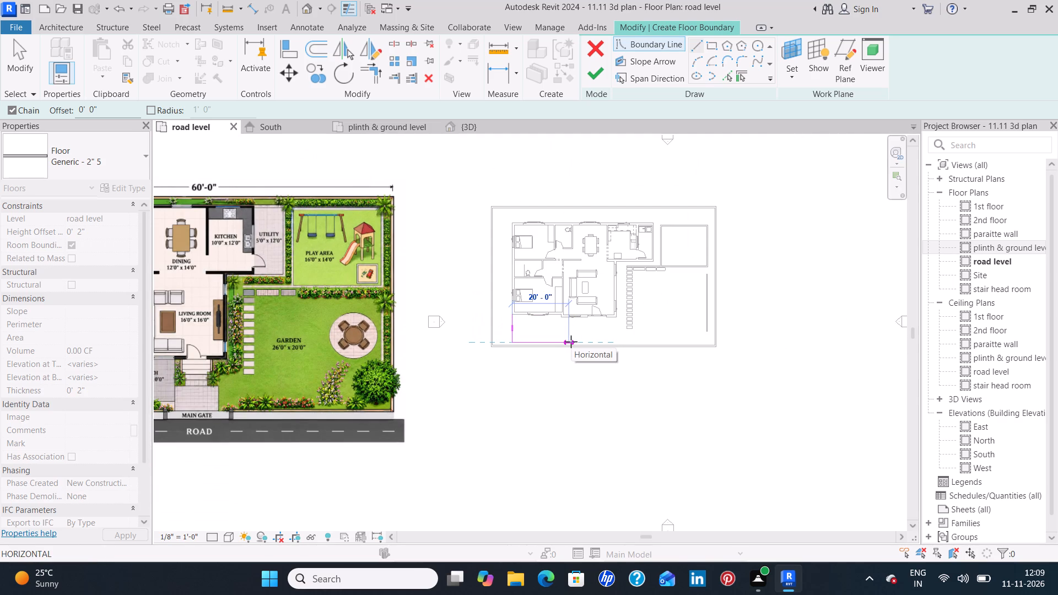
scroll(584, 337, up, 7)
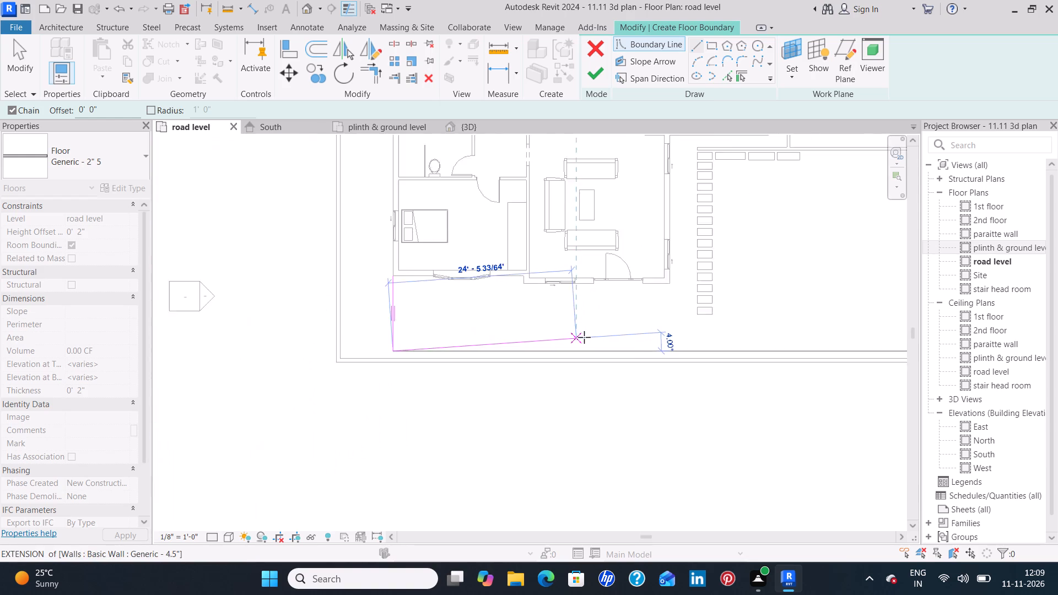
scroll(584, 337, up, 6)
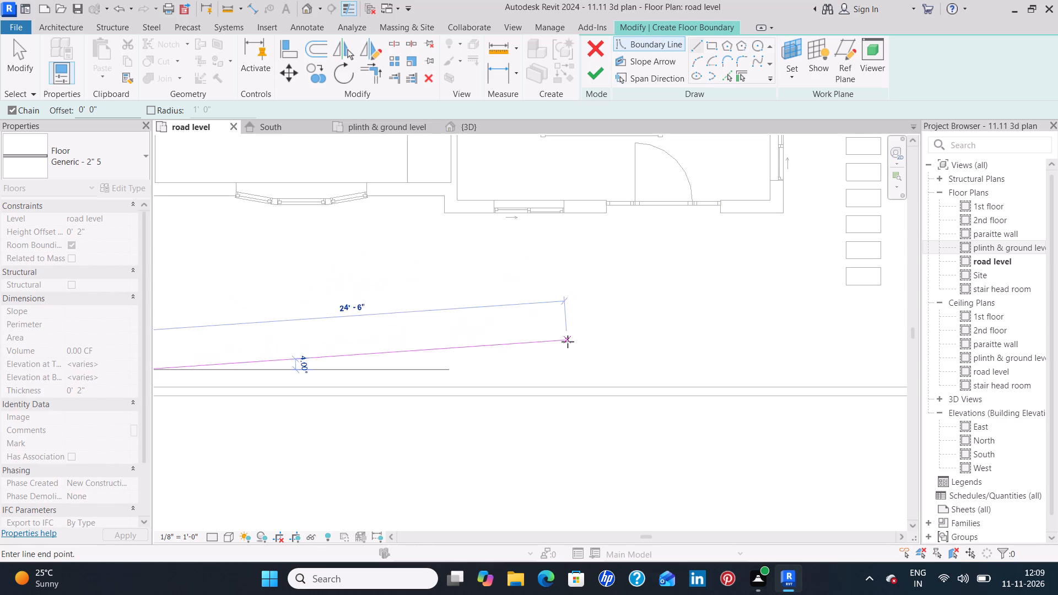
click(570, 370)
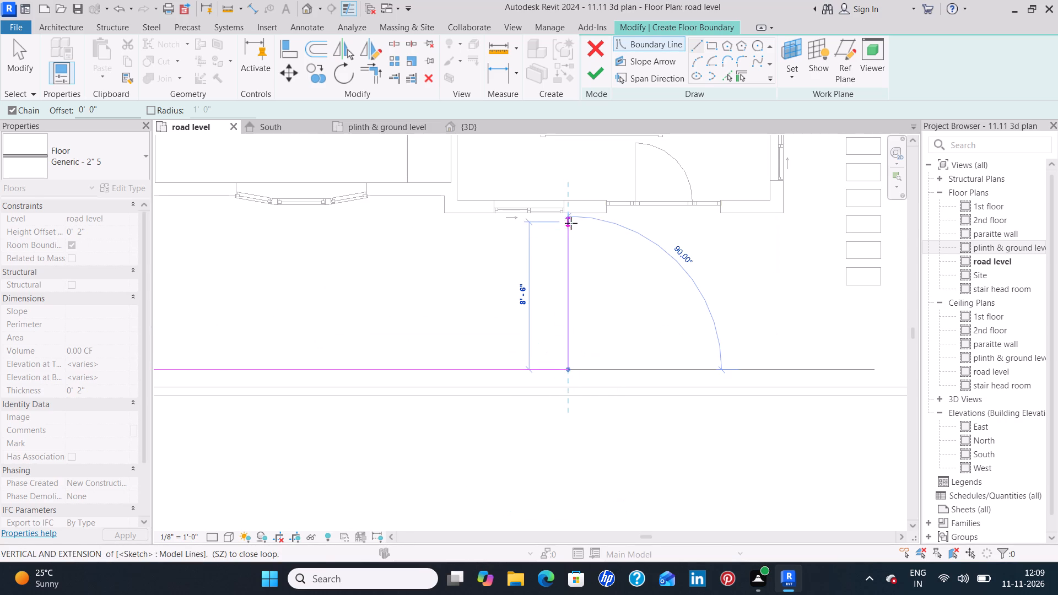
click(570, 213)
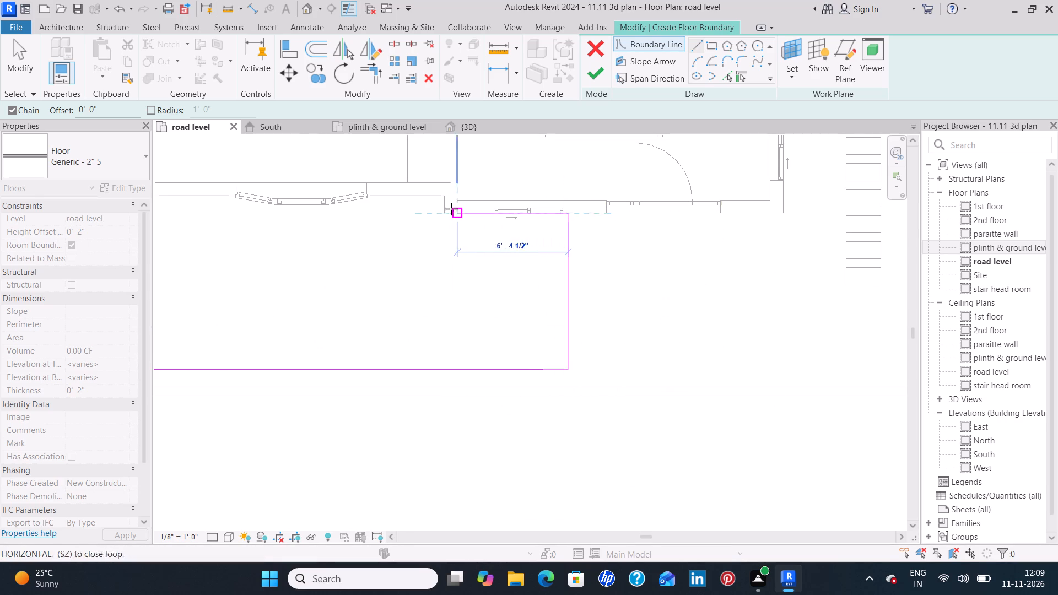
click(443, 213)
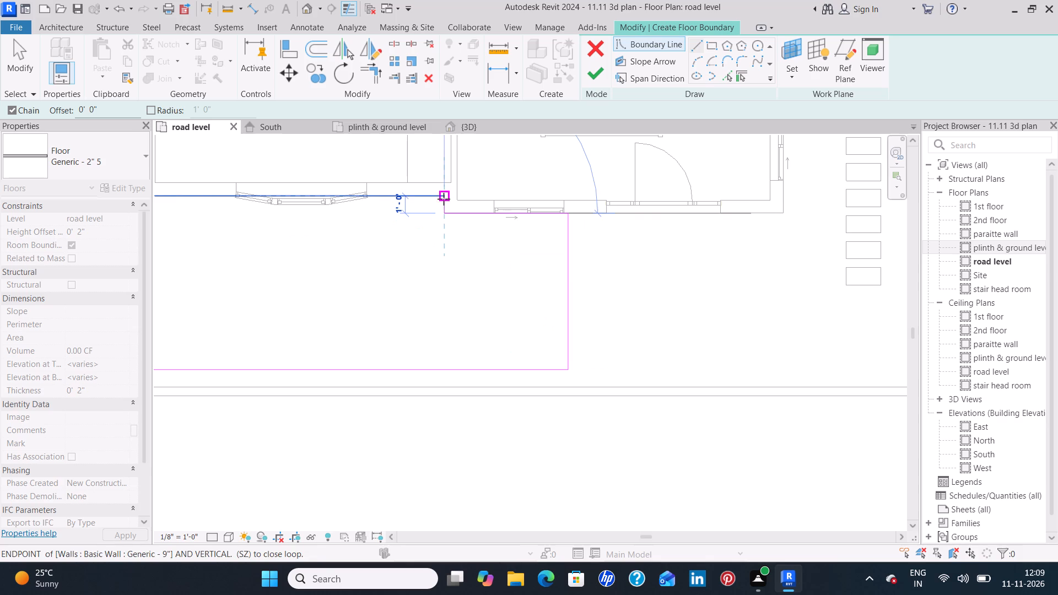
click(444, 198)
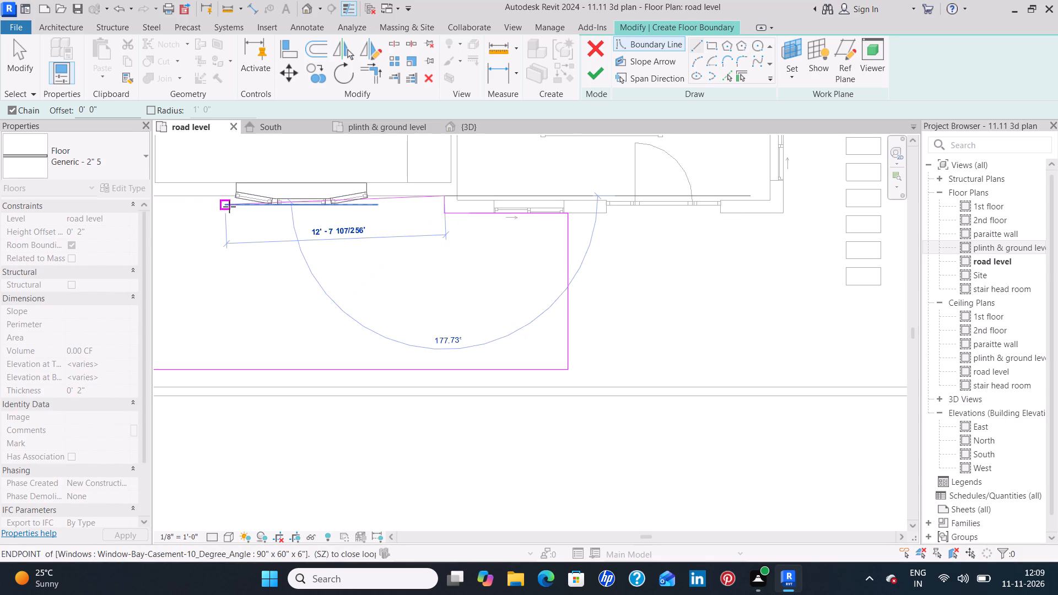
middle_drag(229, 207, 552, 326)
click(465, 315)
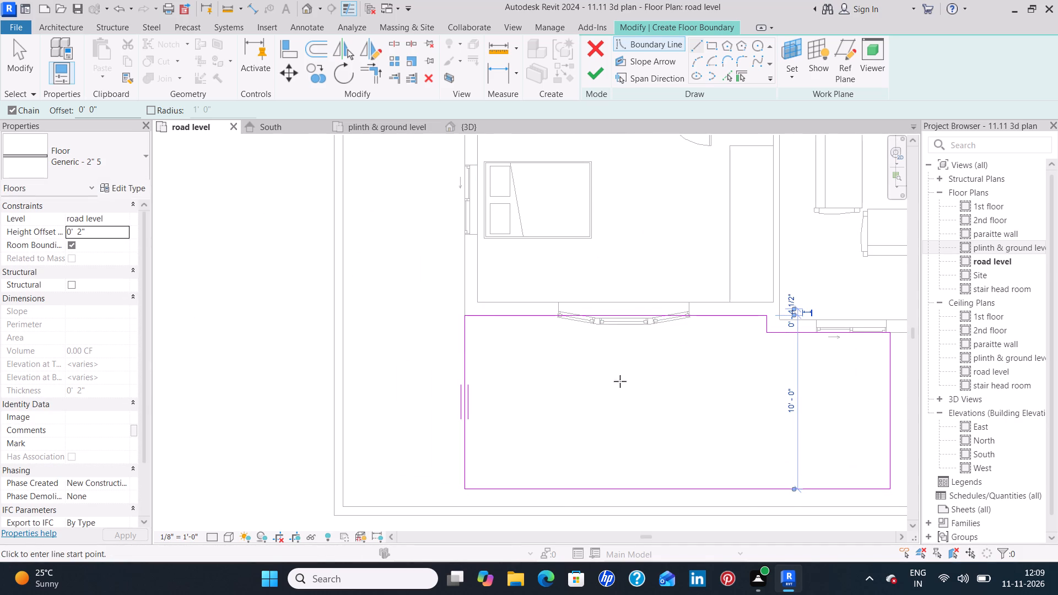
Compare the porch outline's extent with the porch and entrance steps in the reference image.
middle_drag(842, 382, 733, 350)
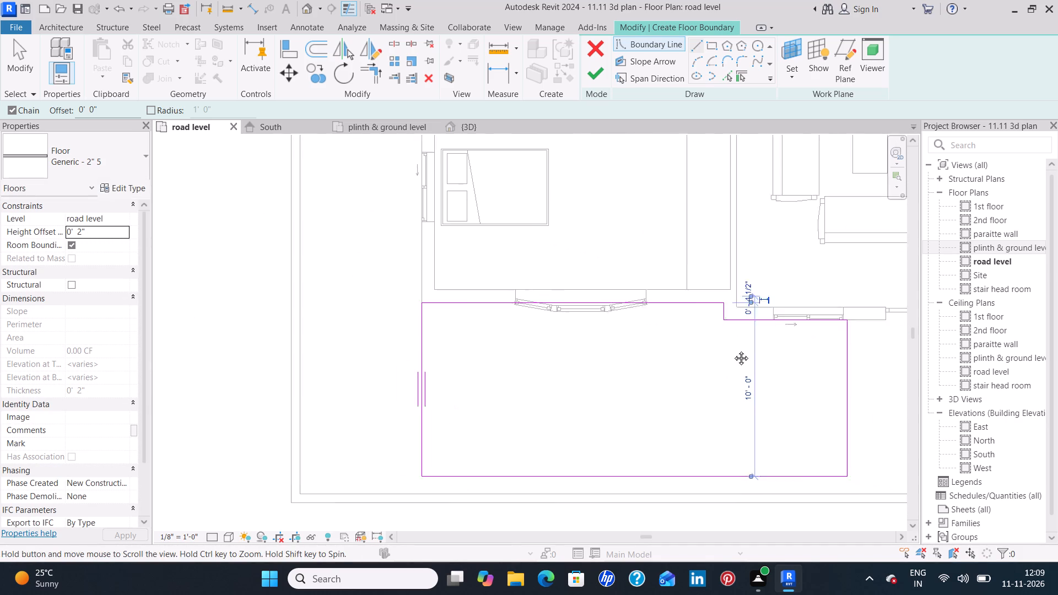
middle_drag(733, 350, 506, 305)
scroll(505, 305, down, 7)
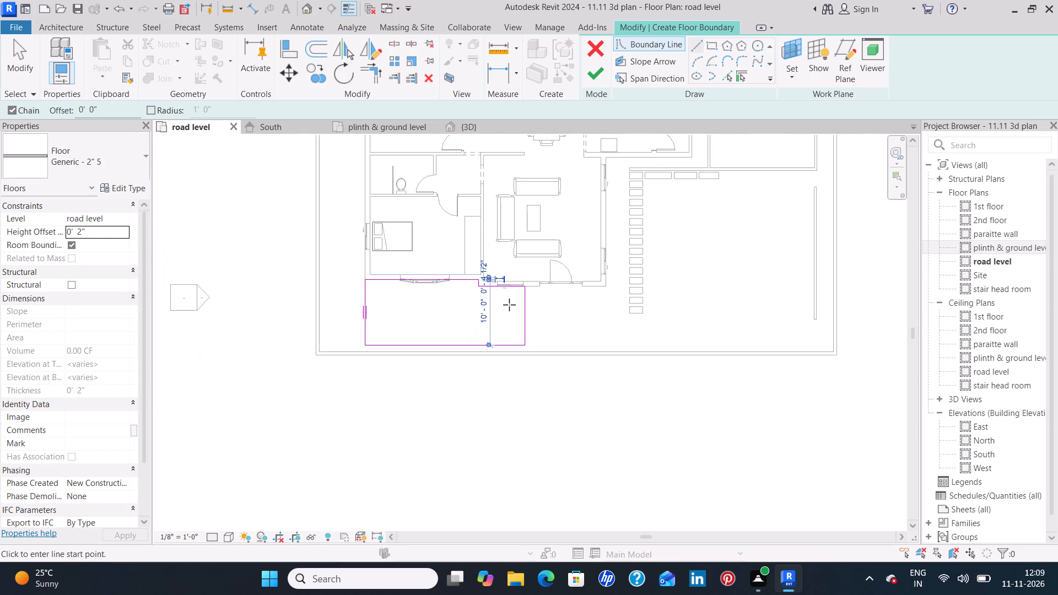
scroll(509, 305, down, 8)
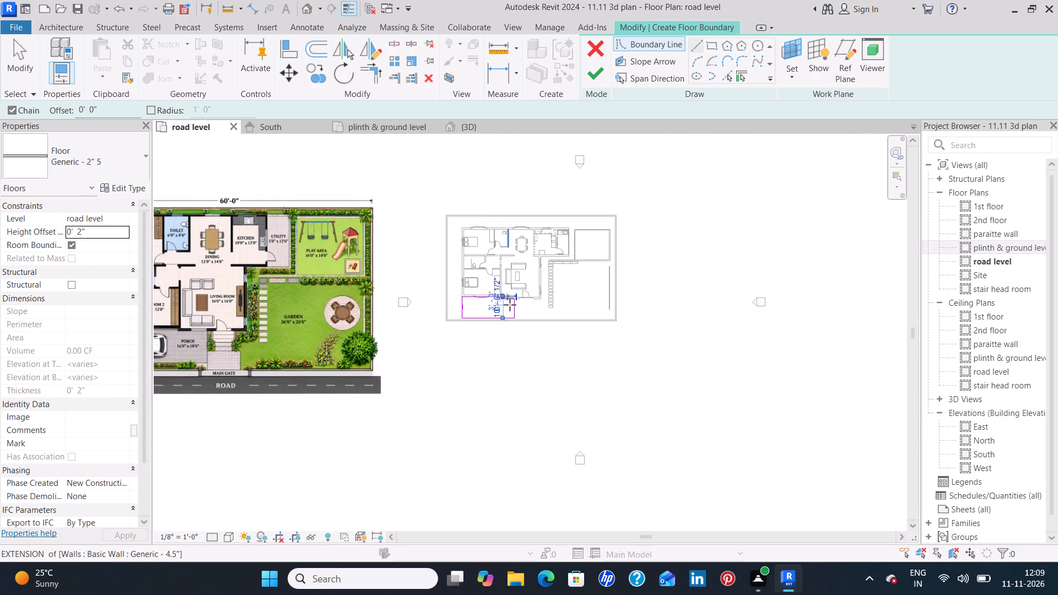
key(Escape)
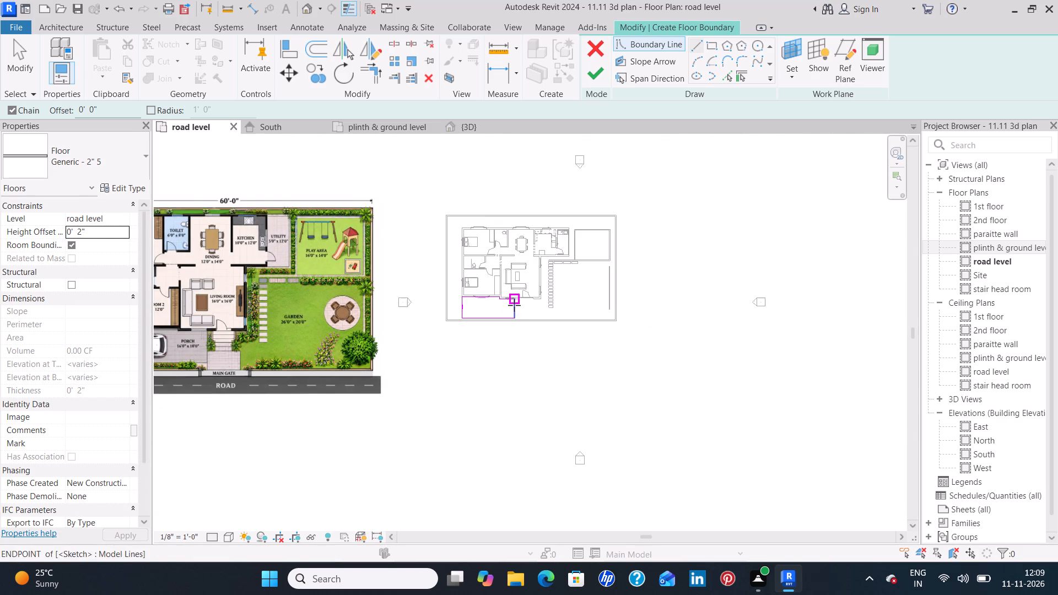
key(Escape)
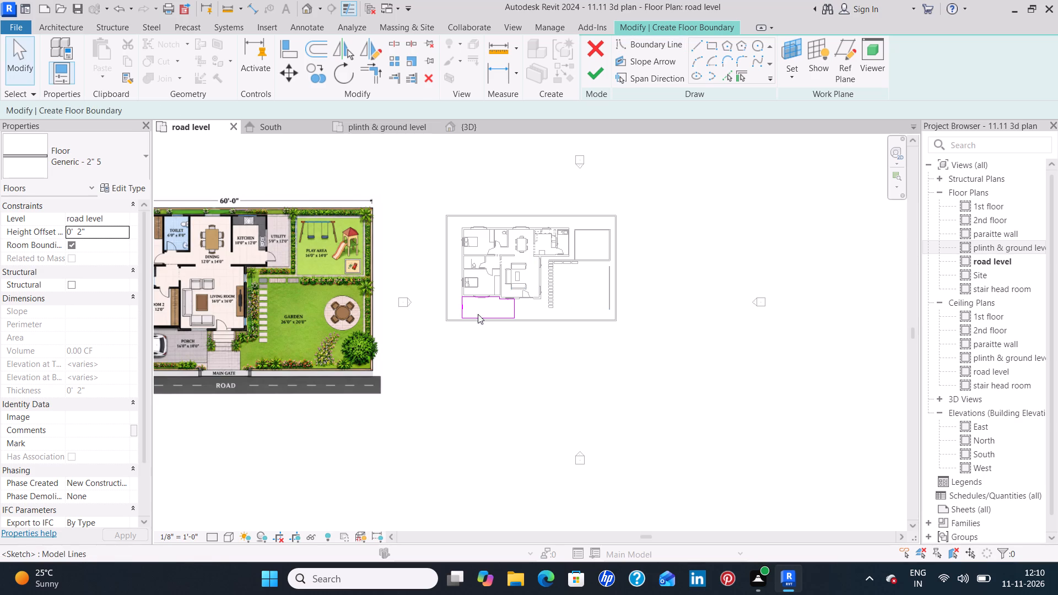
scroll(208, 342, up, 8)
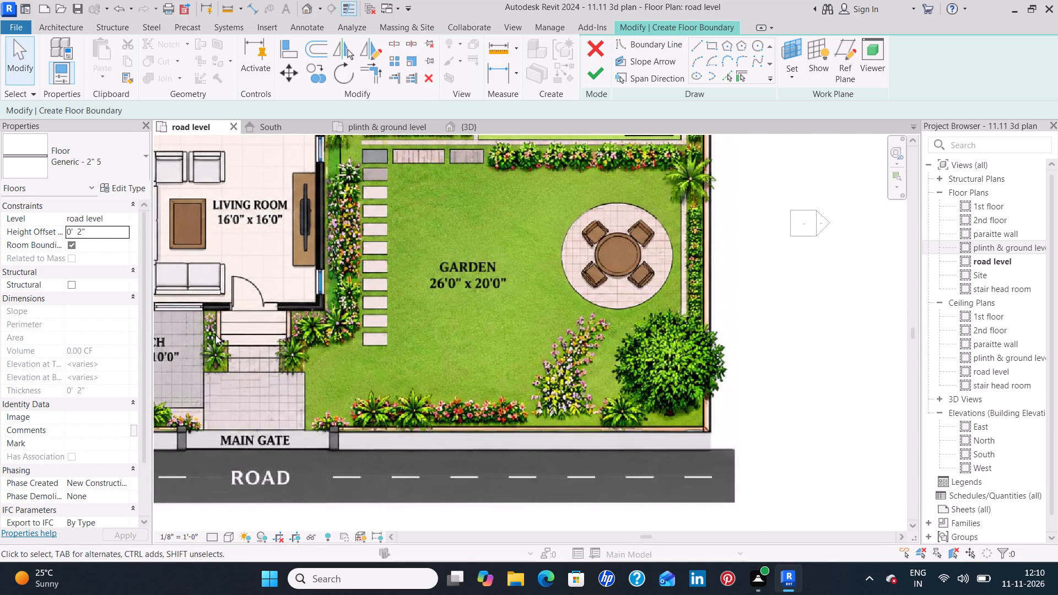
key(Escape)
scroll(508, 333, down, 4)
Nudge the porch boundary's east edge a few inches west and finish the Generic - 2" 5 floor.
middle_drag(872, 282, 845, 293)
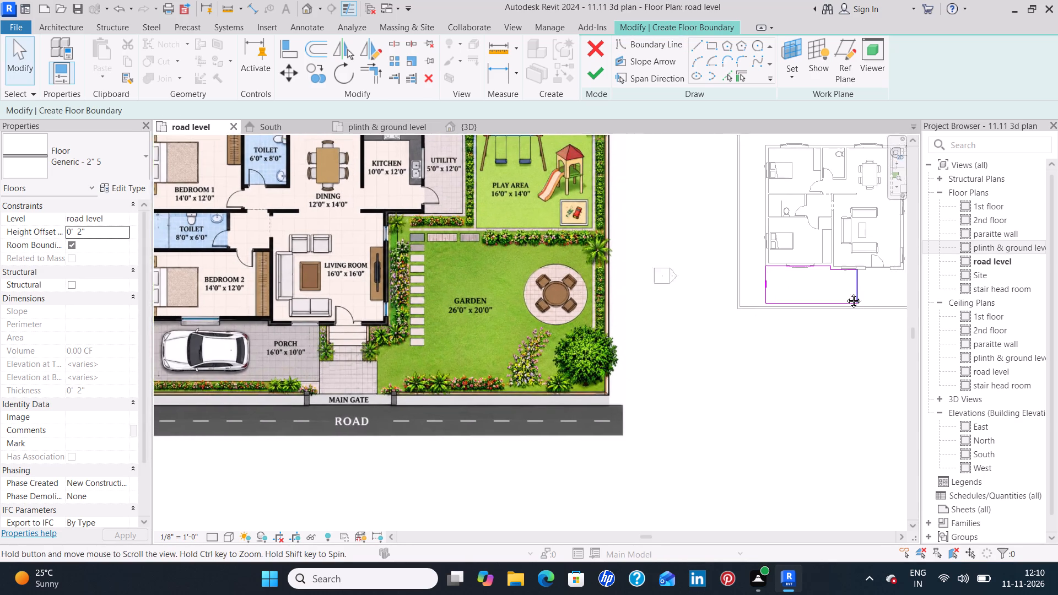
middle_drag(845, 293, 727, 317)
scroll(738, 316, up, 11)
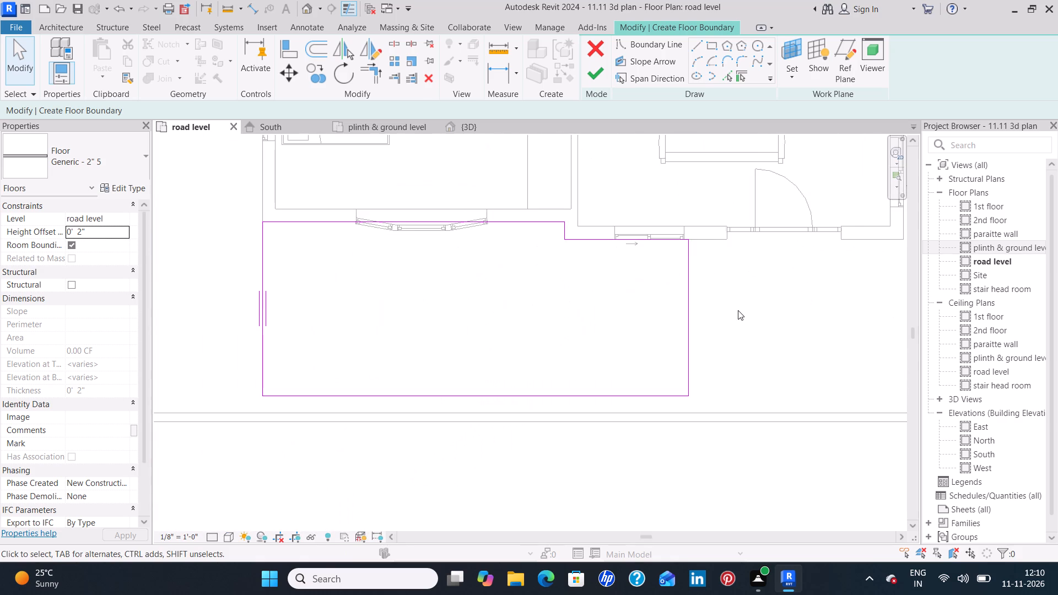
scroll(738, 310, up, 4)
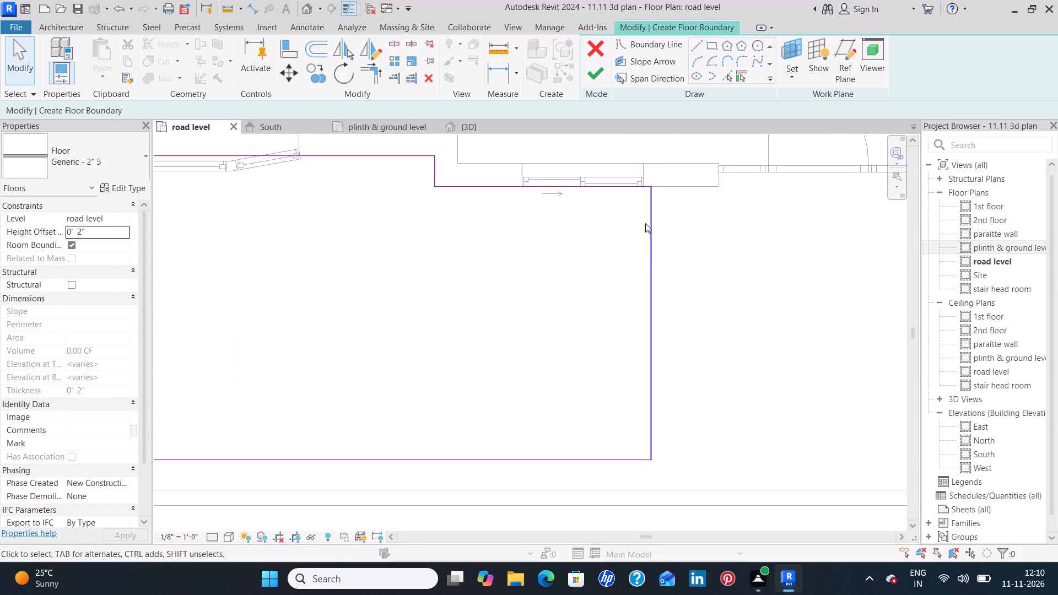
click(655, 289)
scroll(682, 284, up, 4)
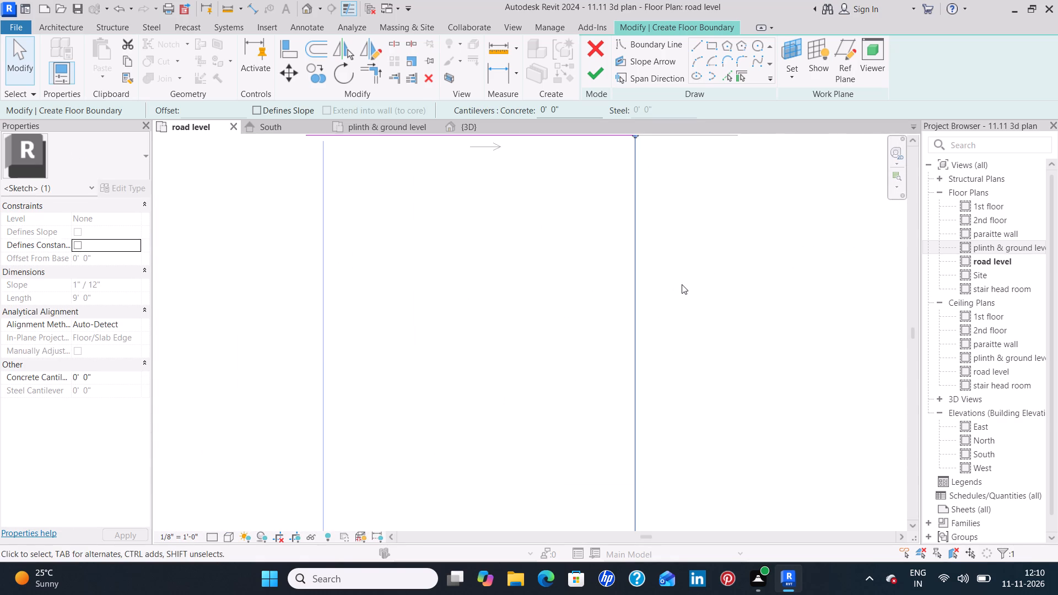
scroll(685, 283, down, 2)
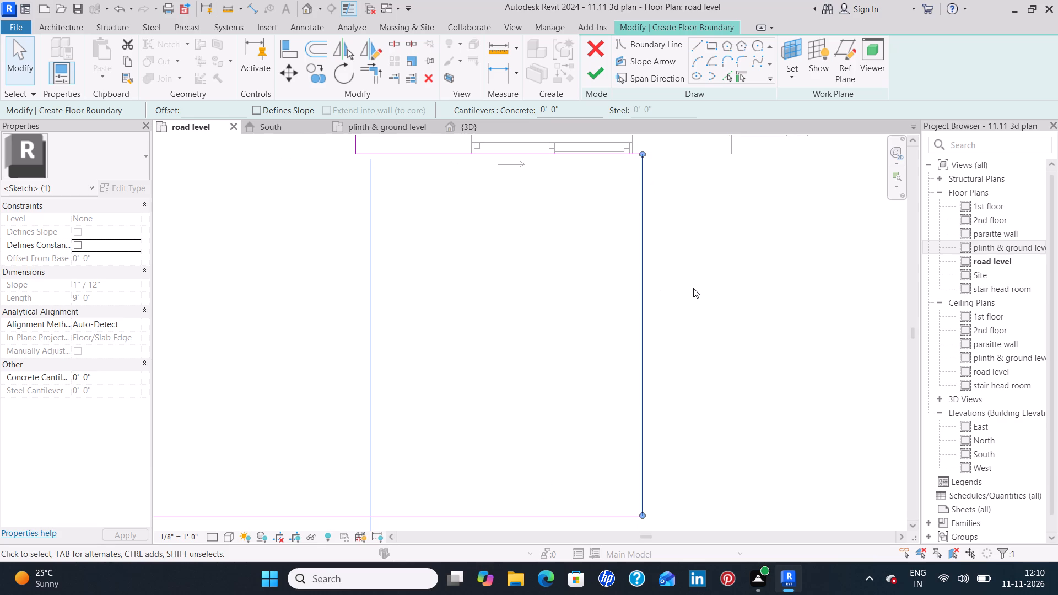
key(Left)
key(Left)
key(Left)
key(Left)
key(Left)
key(Left)
key(Left)
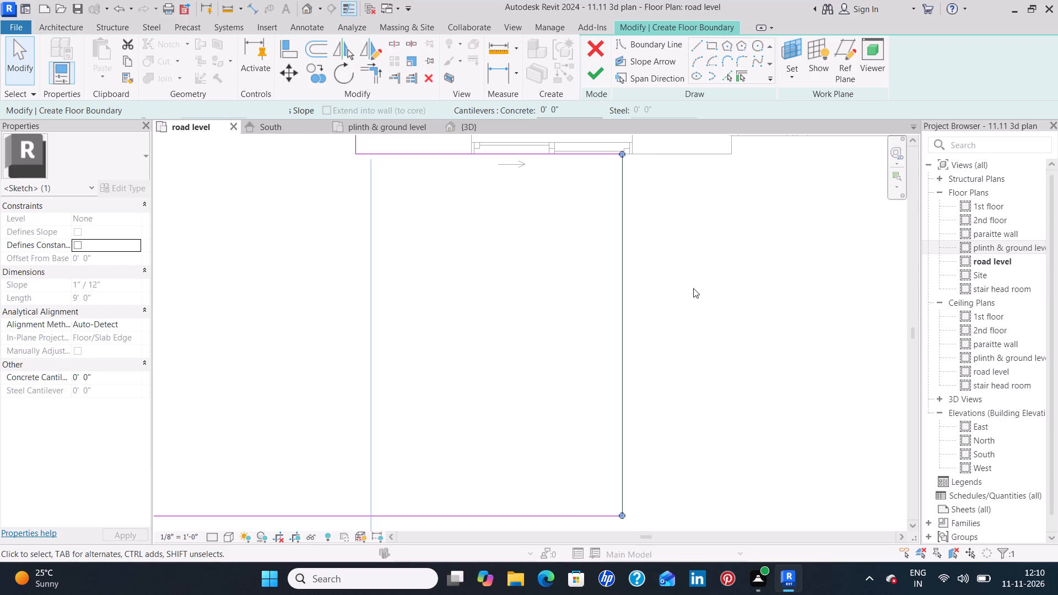
key(Left)
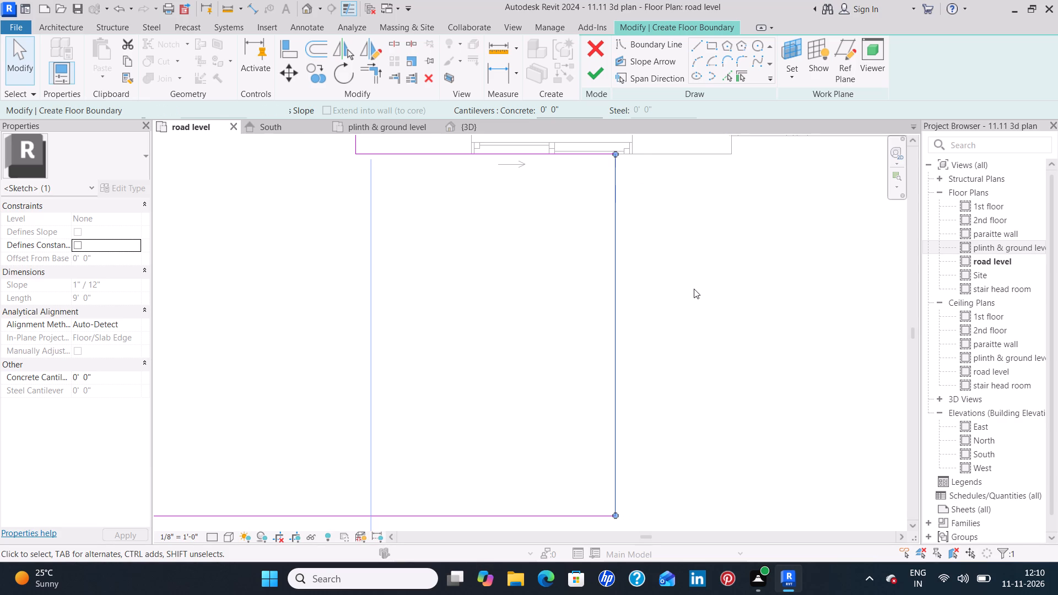
click(694, 289)
scroll(695, 269, down, 6)
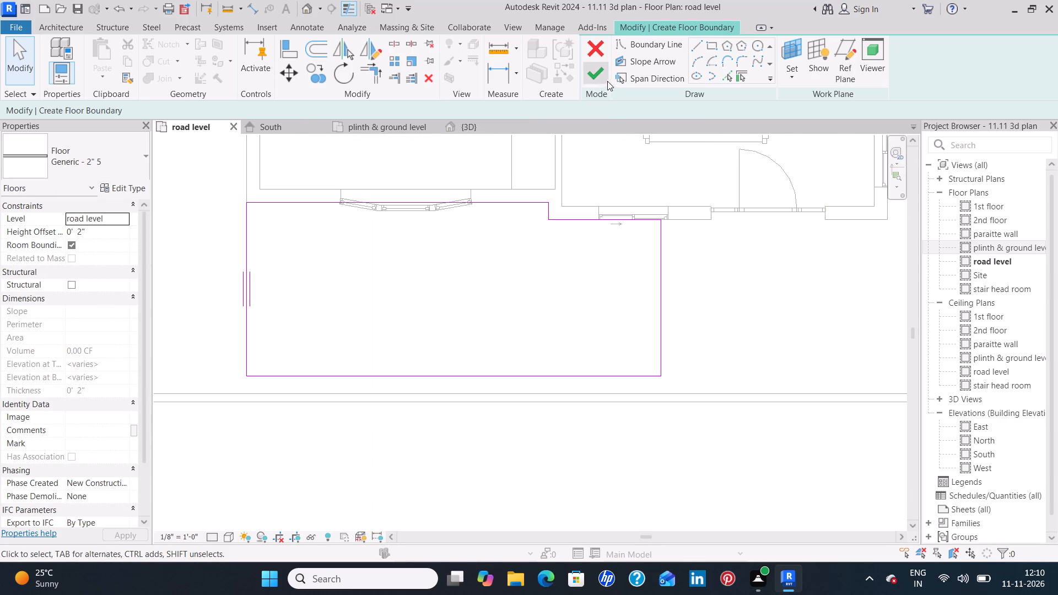
click(598, 73)
click(765, 330)
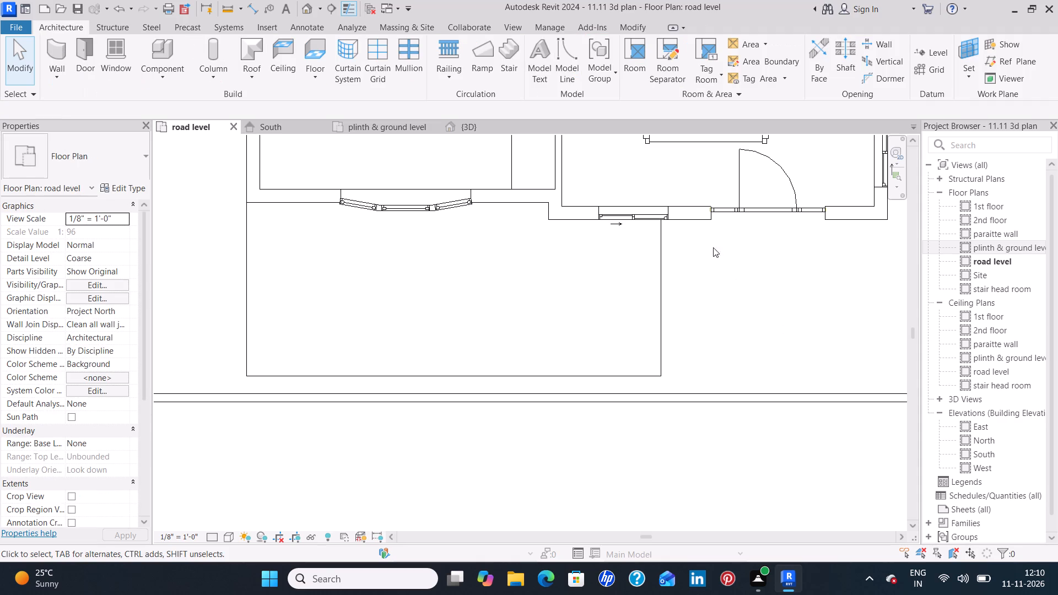
Nudge the living room's front sliding window west until its centre is 3'-10" from the wall on its west side.
click(667, 210)
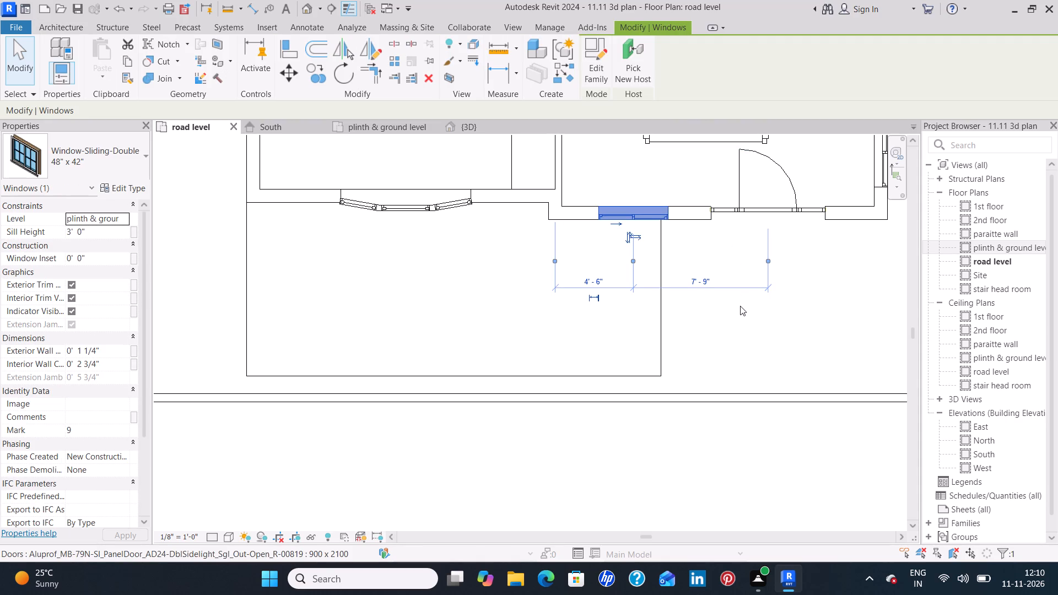
key(Left)
key(Left)
key(Left)
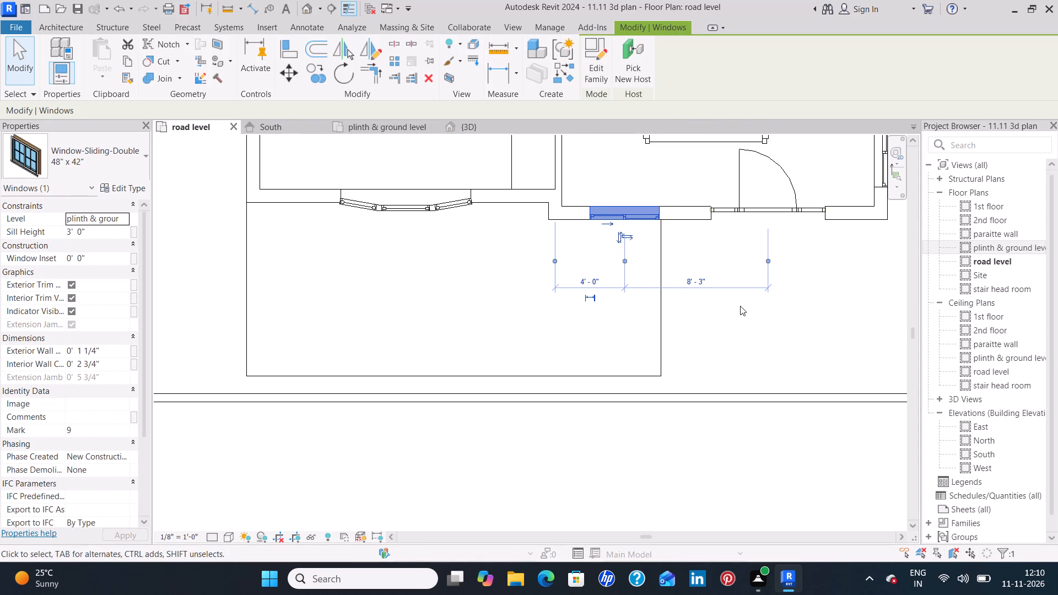
key(Left)
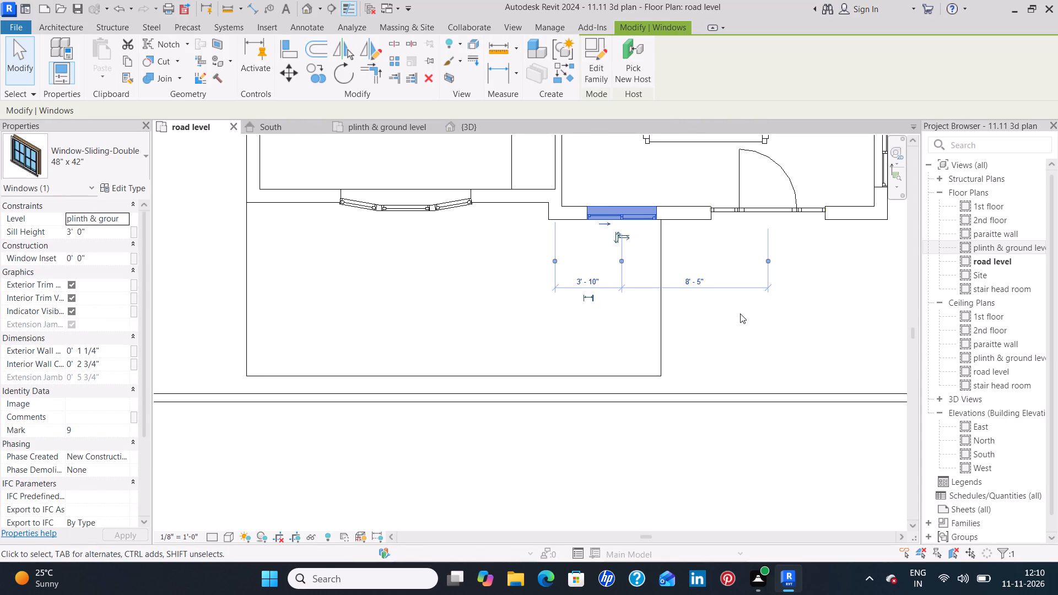
Examine the new porch floor and the house front, first in plan beside the reference image and from several angles in 3D.
click(740, 313)
middle_drag(768, 331, 759, 336)
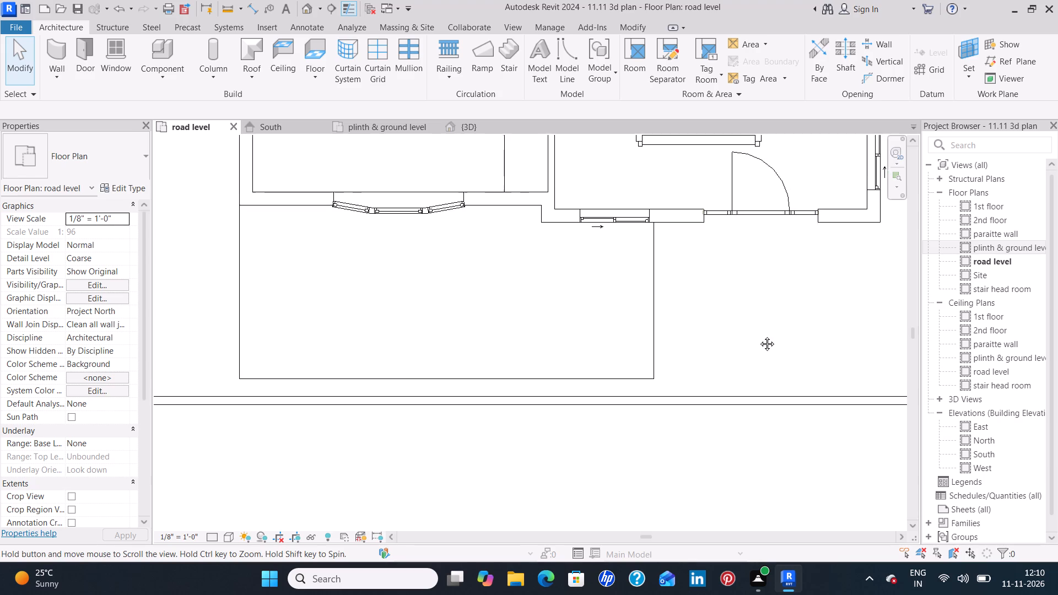
middle_drag(759, 336, 724, 356)
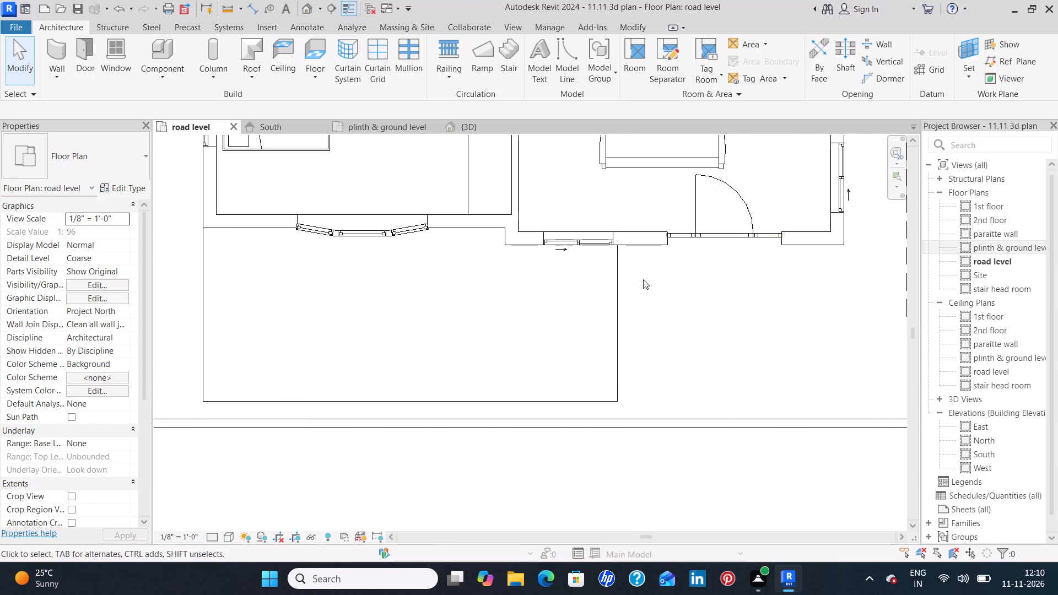
scroll(753, 387, down, 5)
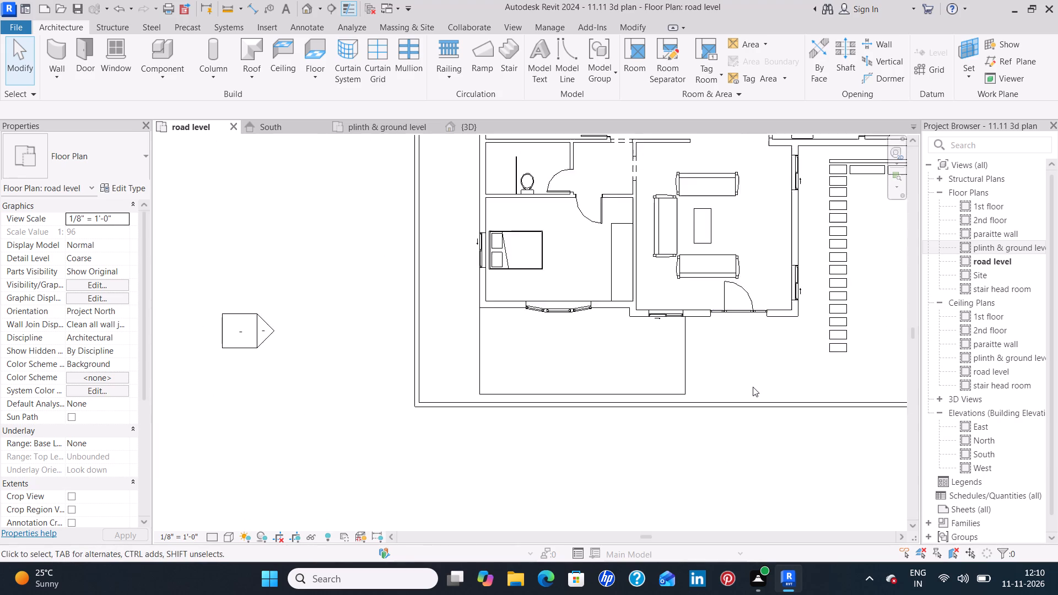
scroll(753, 387, down, 6)
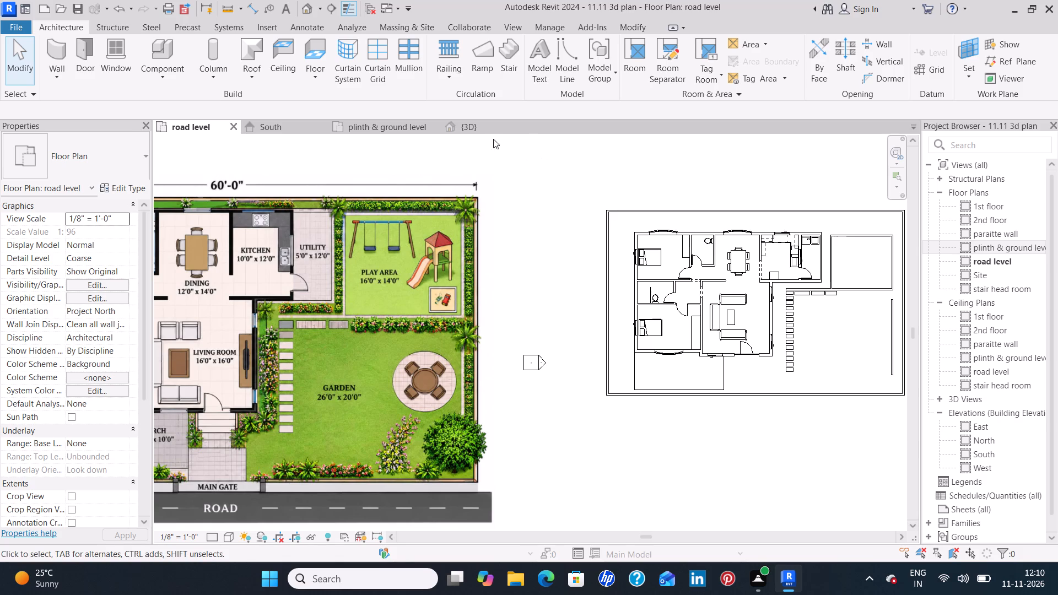
click(478, 131)
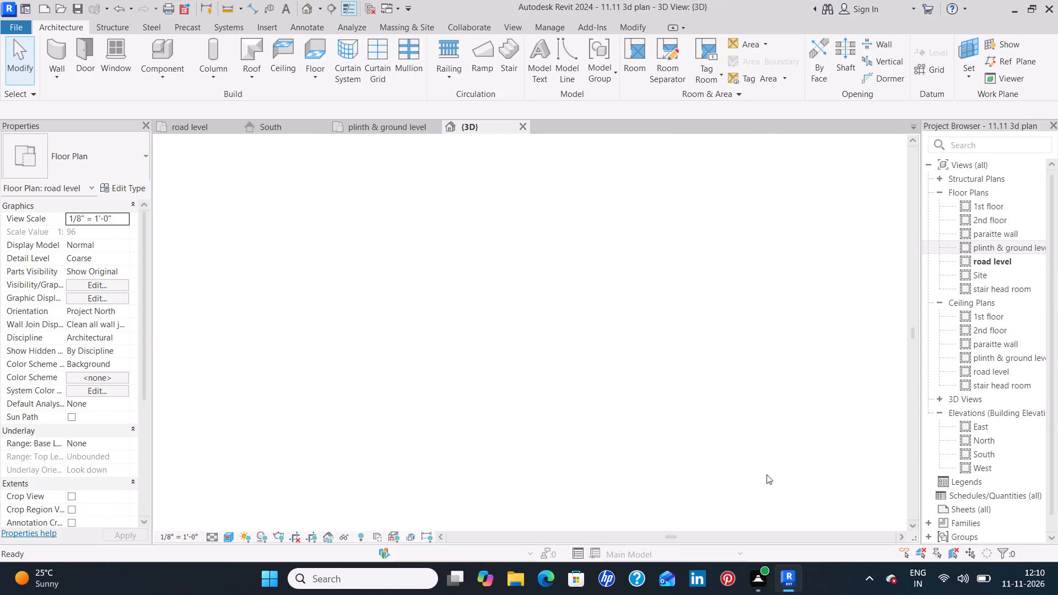
scroll(751, 442, down, 3)
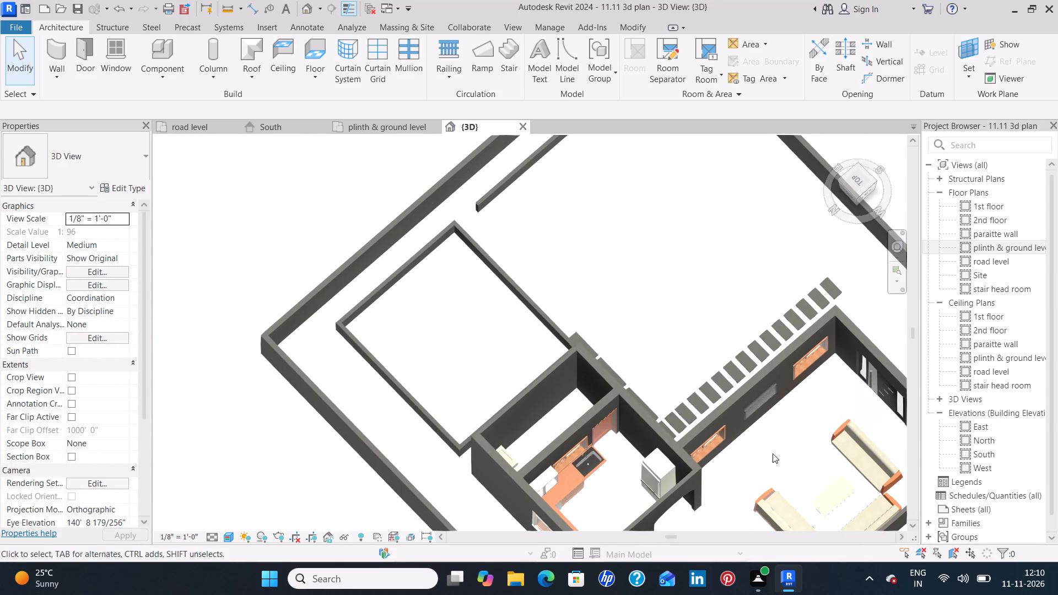
shift+scroll(811, 464, down, 1)
shift+middle_drag(811, 464, 697, 392)
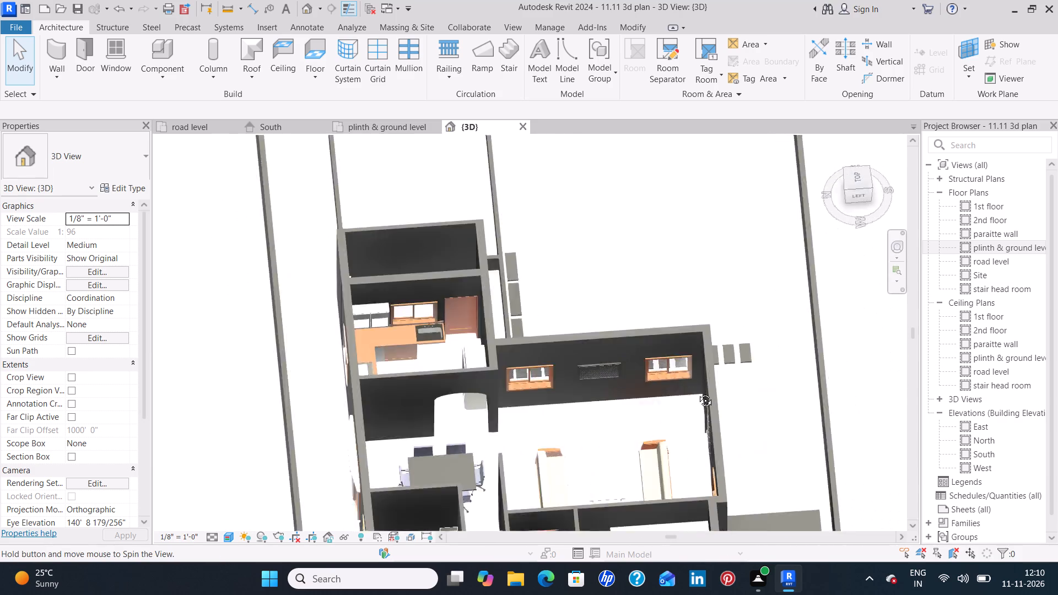
shift+middle_drag(697, 392, 577, 338)
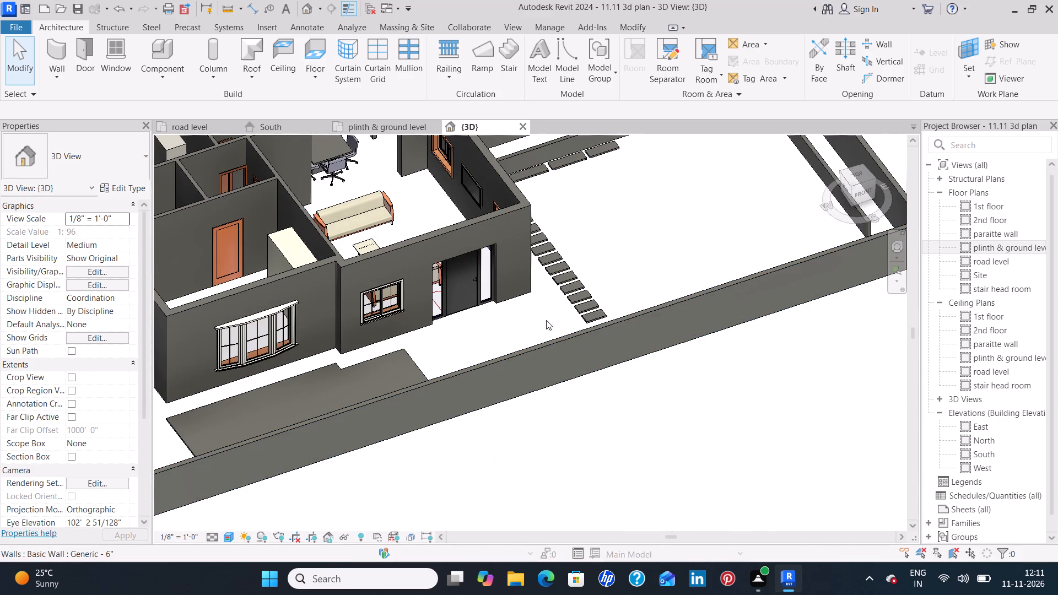
scroll(514, 317, up, 4)
shift+middle_drag(580, 300, 550, 324)
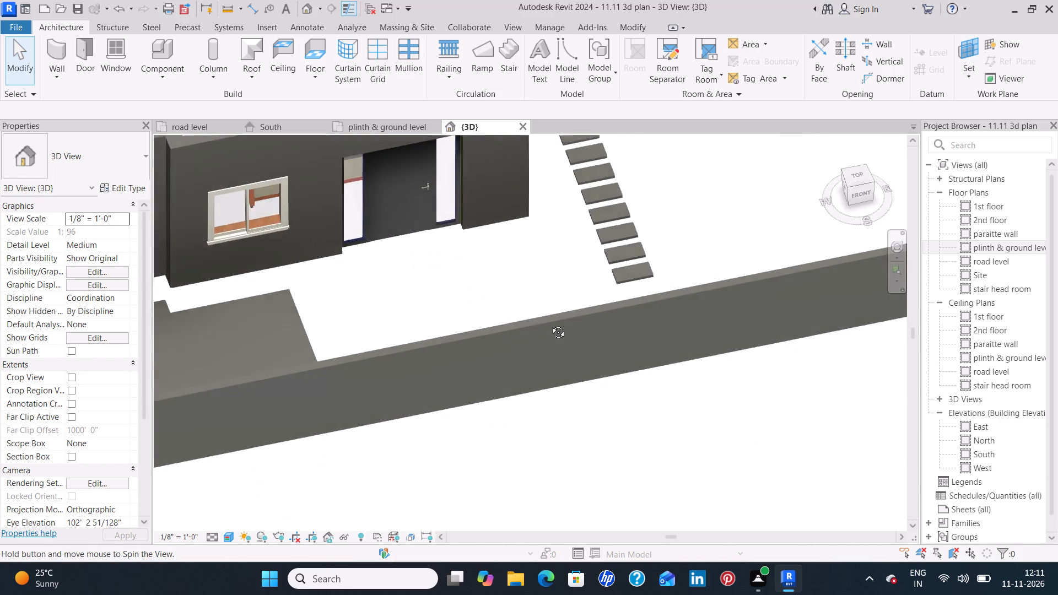
shift+middle_drag(550, 324, 479, 185)
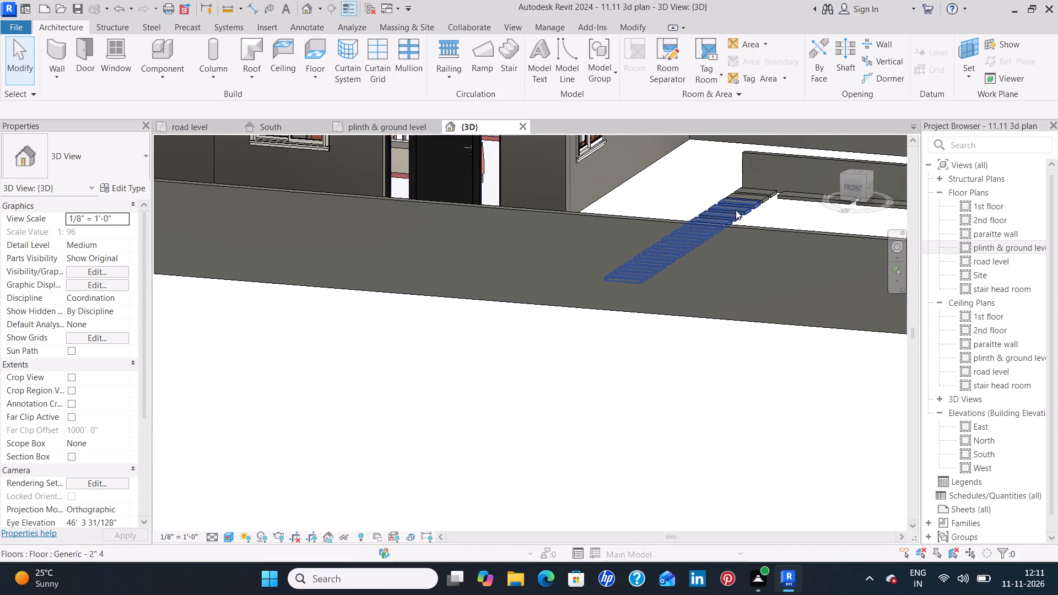
shift+middle_drag(687, 185, 647, 299)
scroll(662, 271, down, 4)
middle_drag(748, 170, 711, 547)
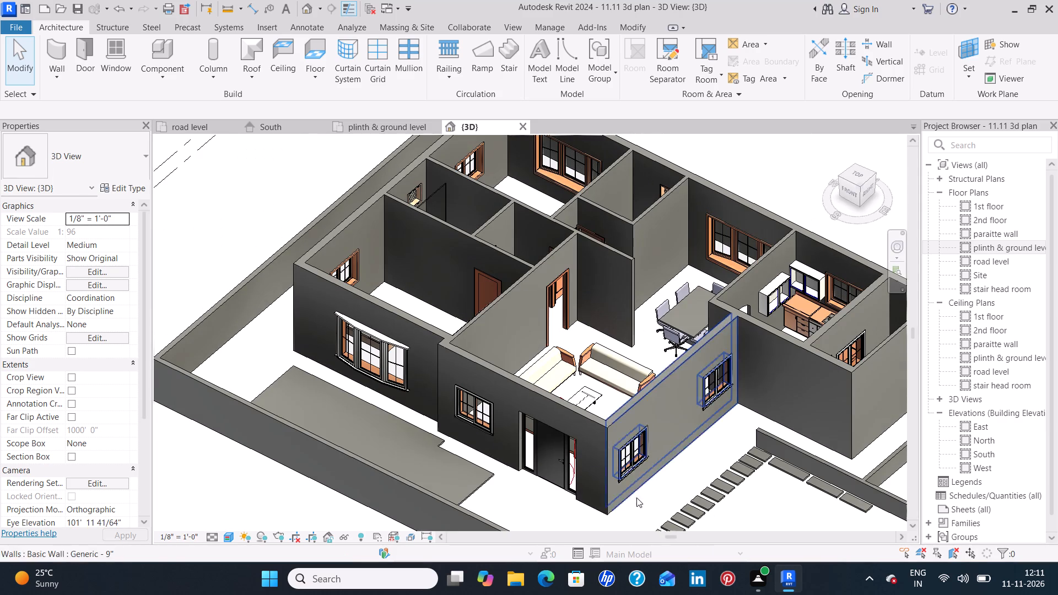
Inspect the house's west front corner above the boundary wall in the front-facing 3D view.
click(849, 192)
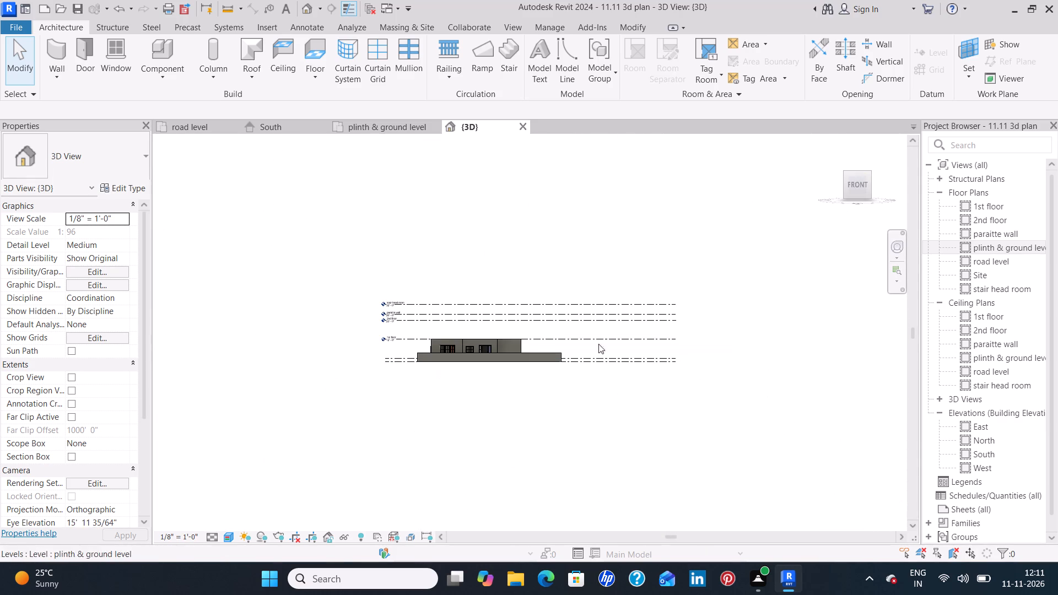
scroll(419, 339, up, 2)
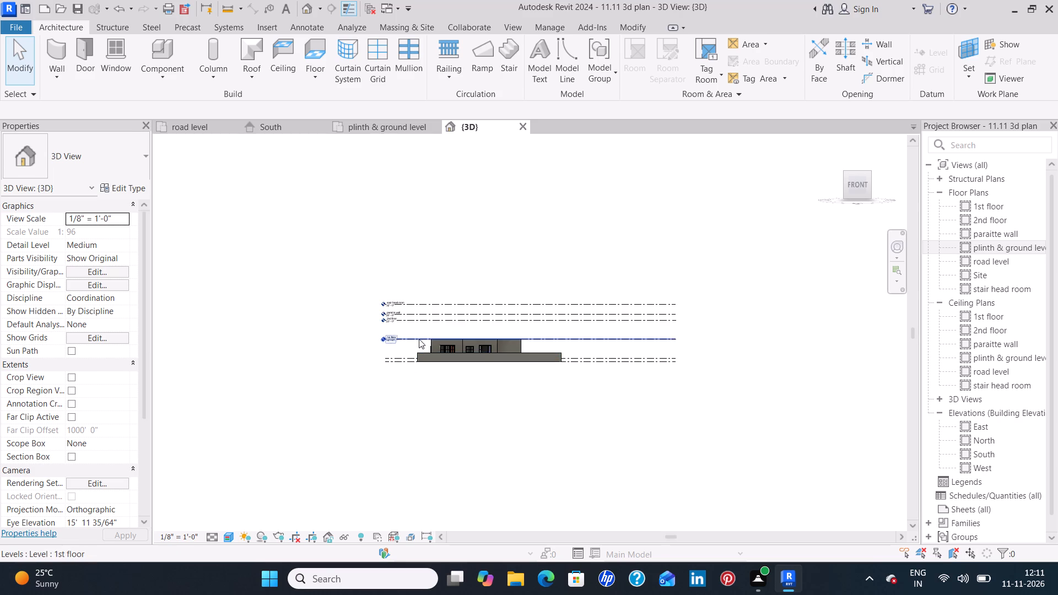
scroll(419, 339, up, 15)
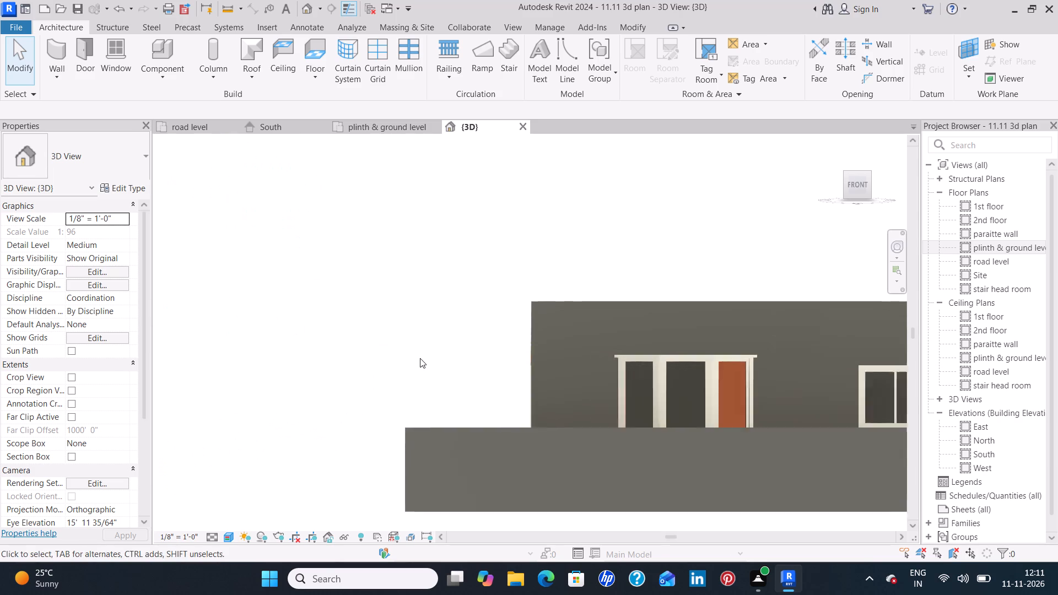
scroll(420, 358, up, 2)
middle_drag(568, 419, 626, 301)
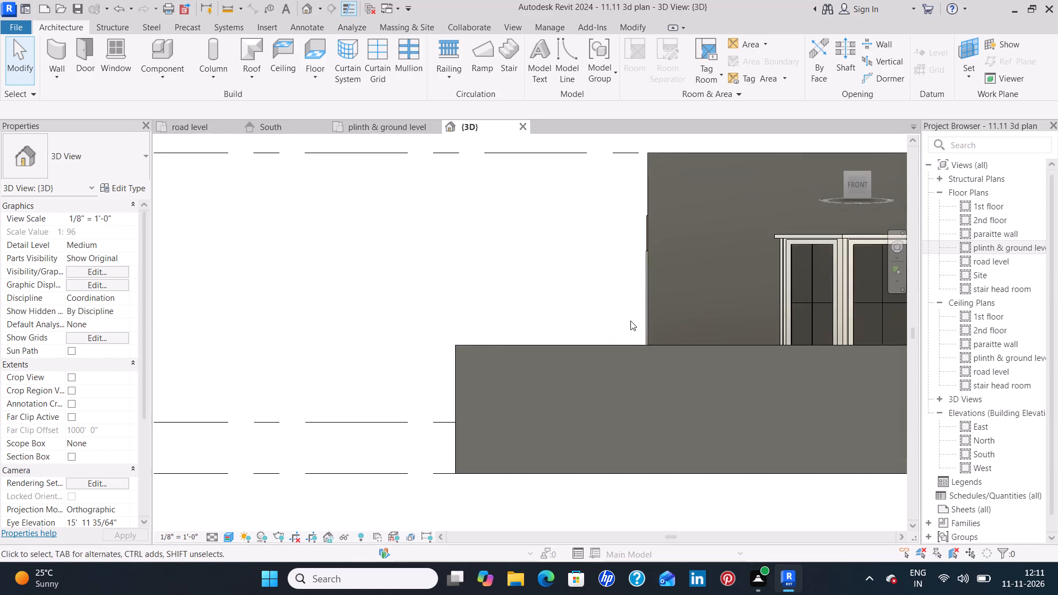
scroll(630, 321, up, 8)
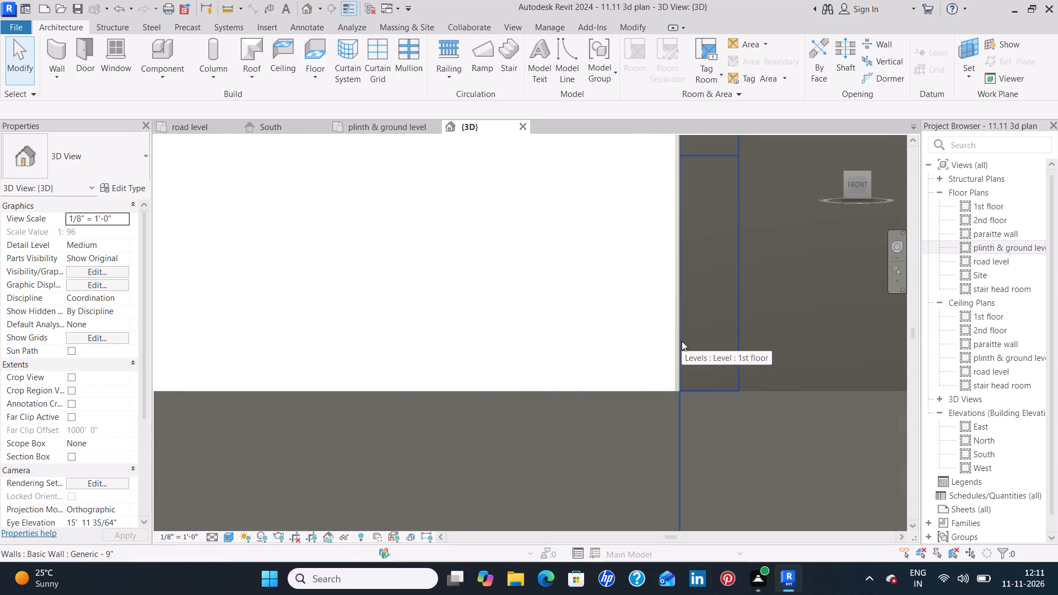
middle_drag(683, 337, 694, 253)
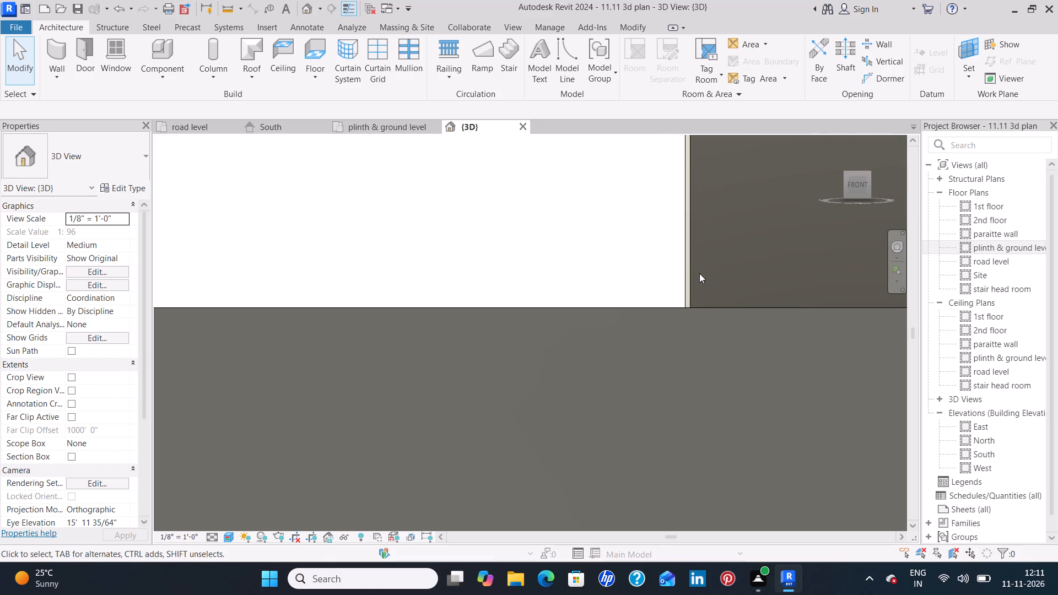
middle_drag(699, 250, 689, 396)
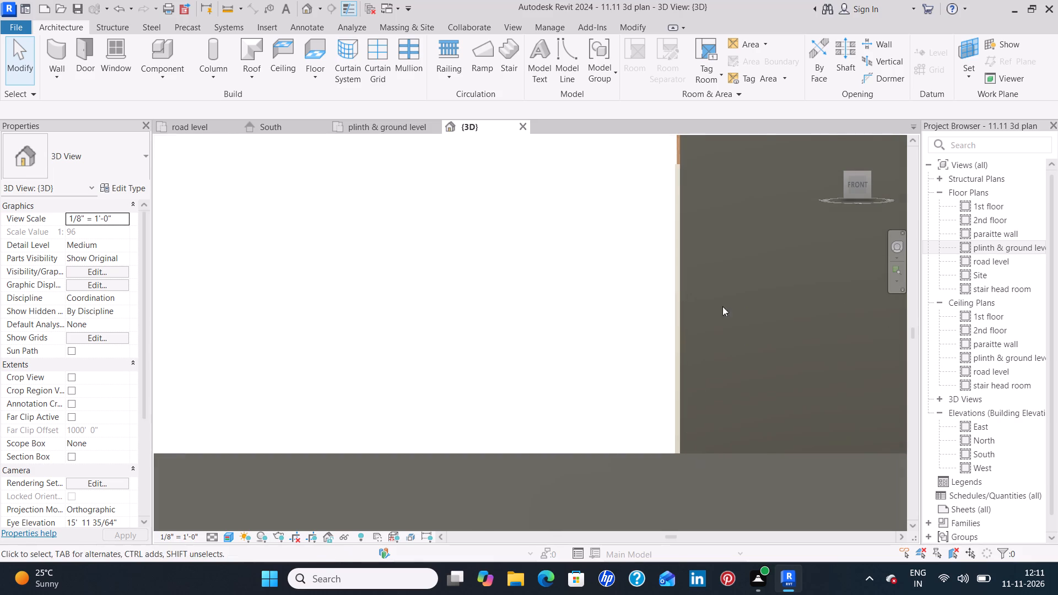
middle_drag(730, 246, 747, 429)
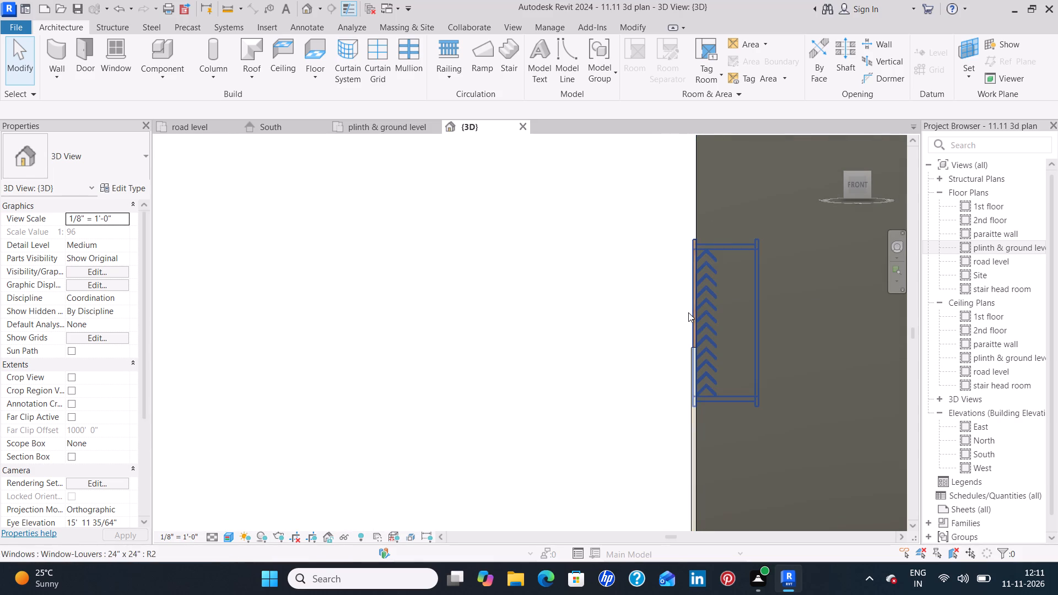
middle_drag(719, 447, 738, 258)
middle_click(740, 242)
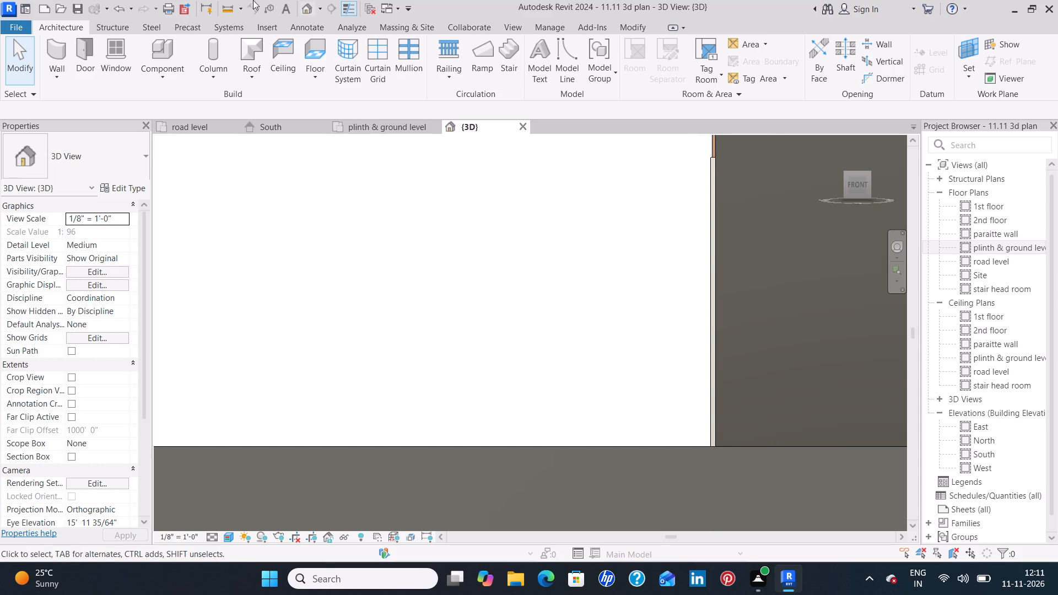
Create an in-place model component in the Casework category, keeping the suggested name.
click(171, 75)
click(177, 134)
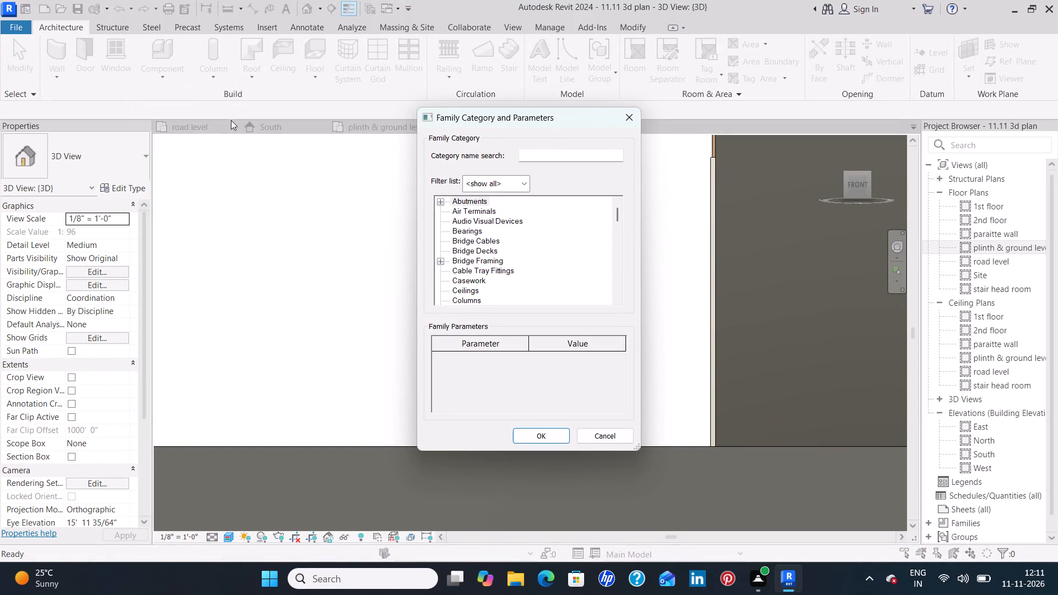
click(480, 282)
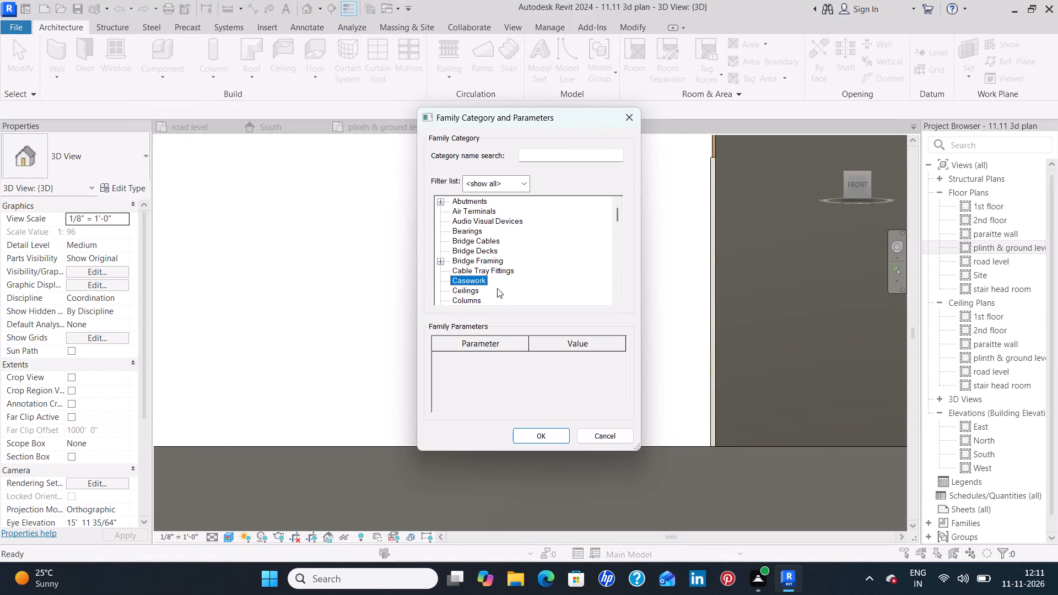
click(551, 436)
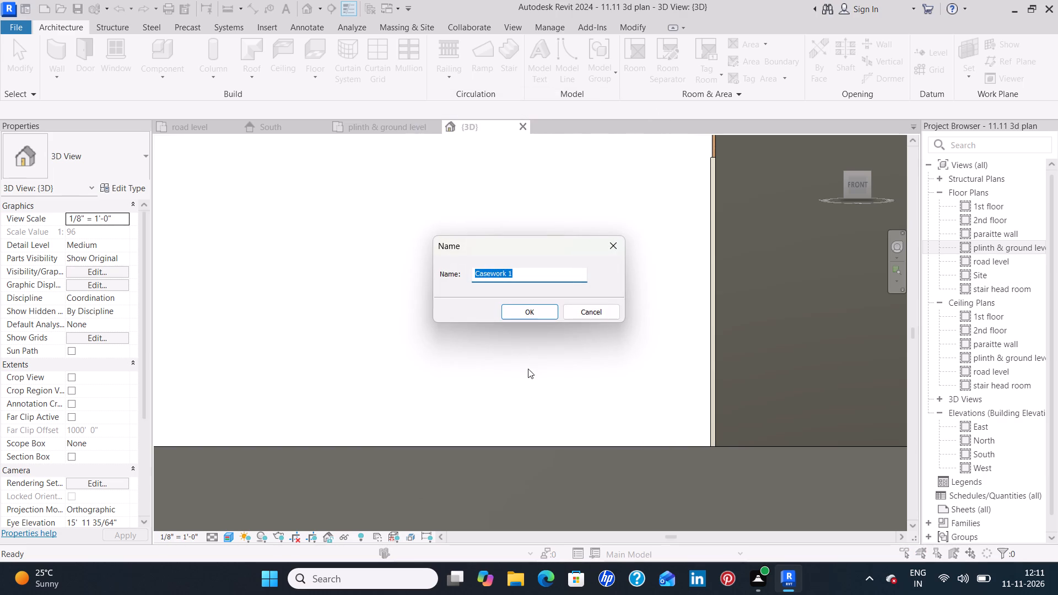
click(538, 304)
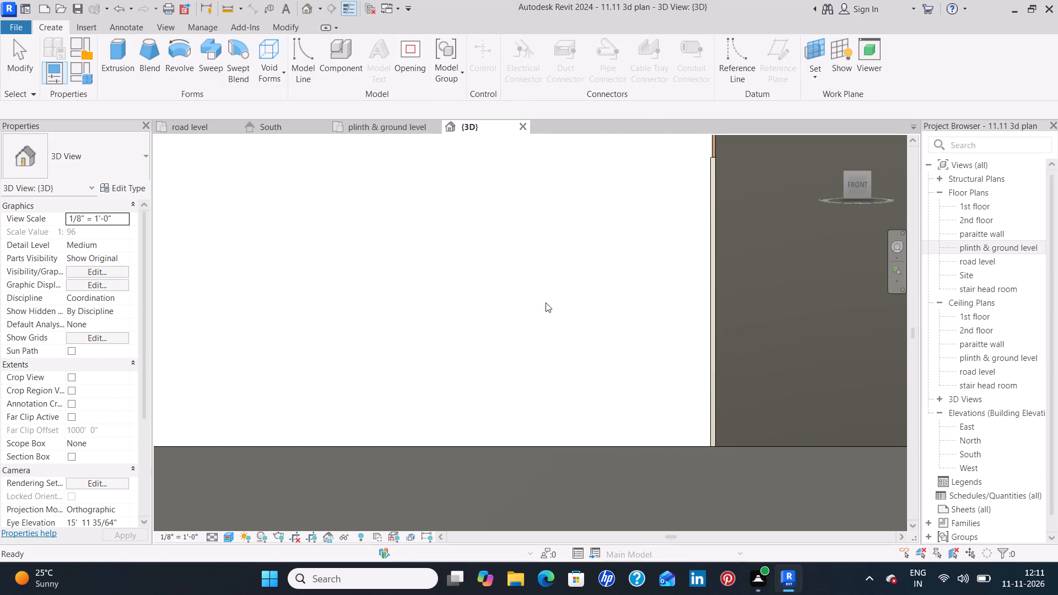
Set the component's work plane by picking the Generic - 9" wall face on the house's west side.
click(812, 51)
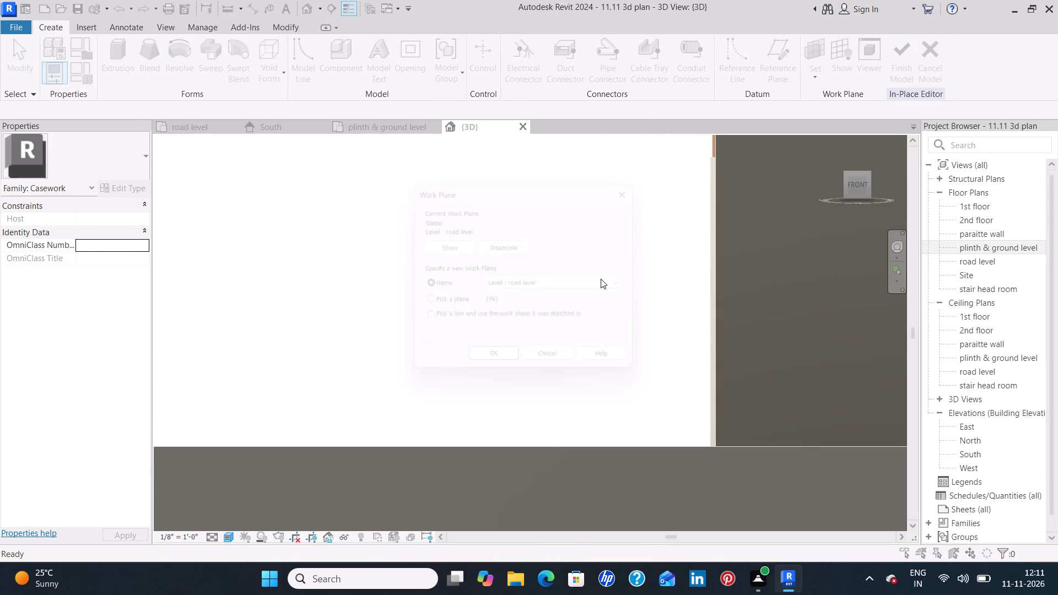
click(574, 282)
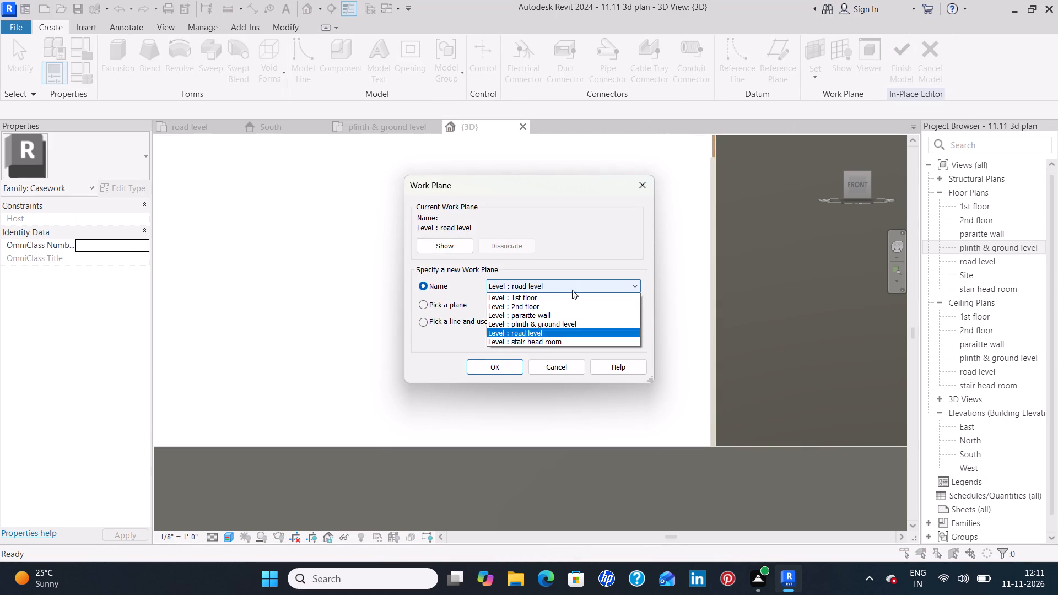
click(555, 324)
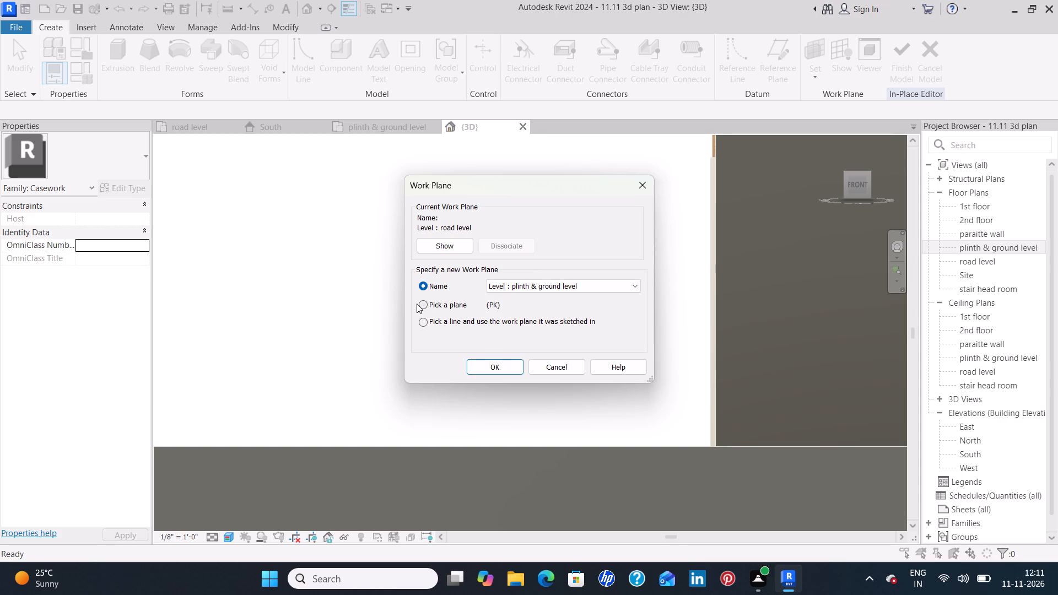
click(423, 304)
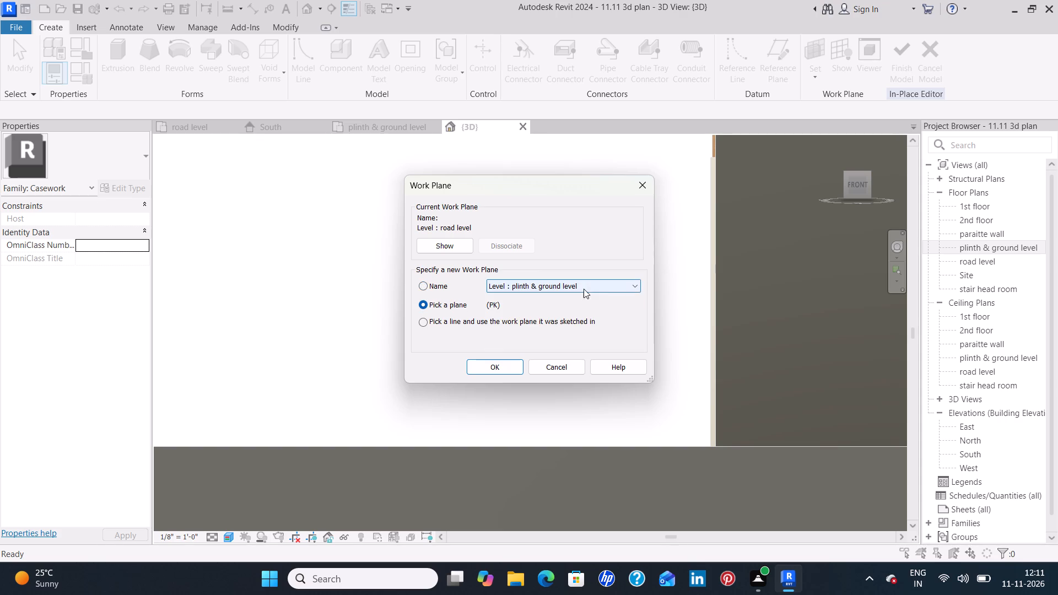
click(505, 368)
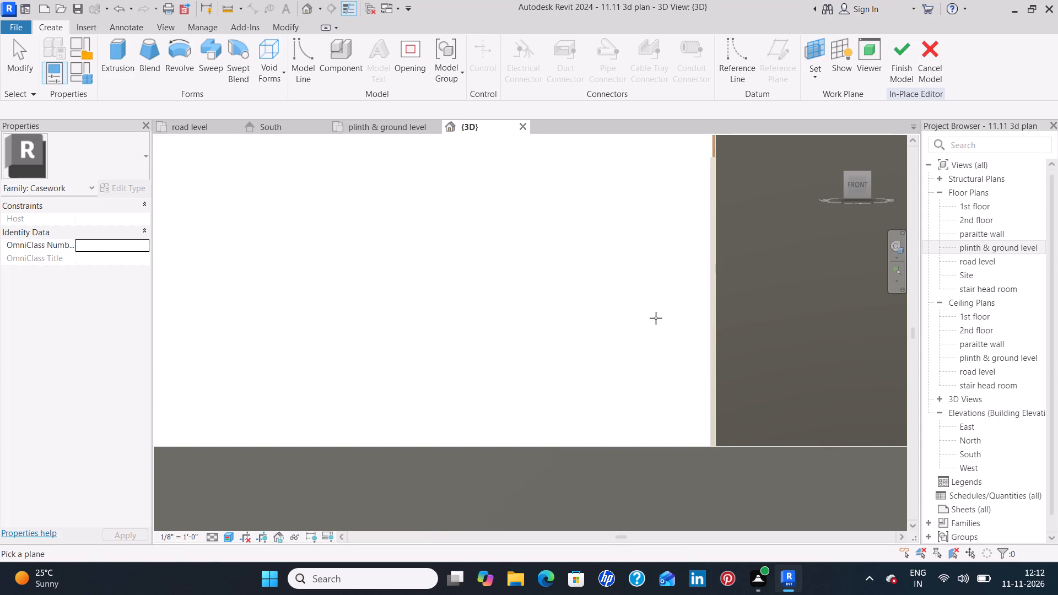
click(717, 301)
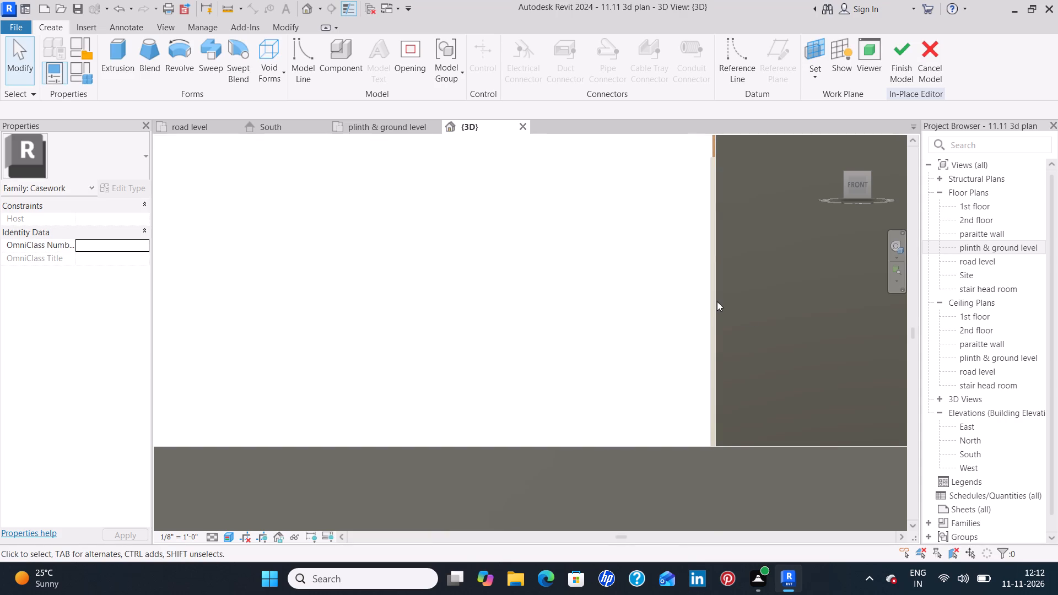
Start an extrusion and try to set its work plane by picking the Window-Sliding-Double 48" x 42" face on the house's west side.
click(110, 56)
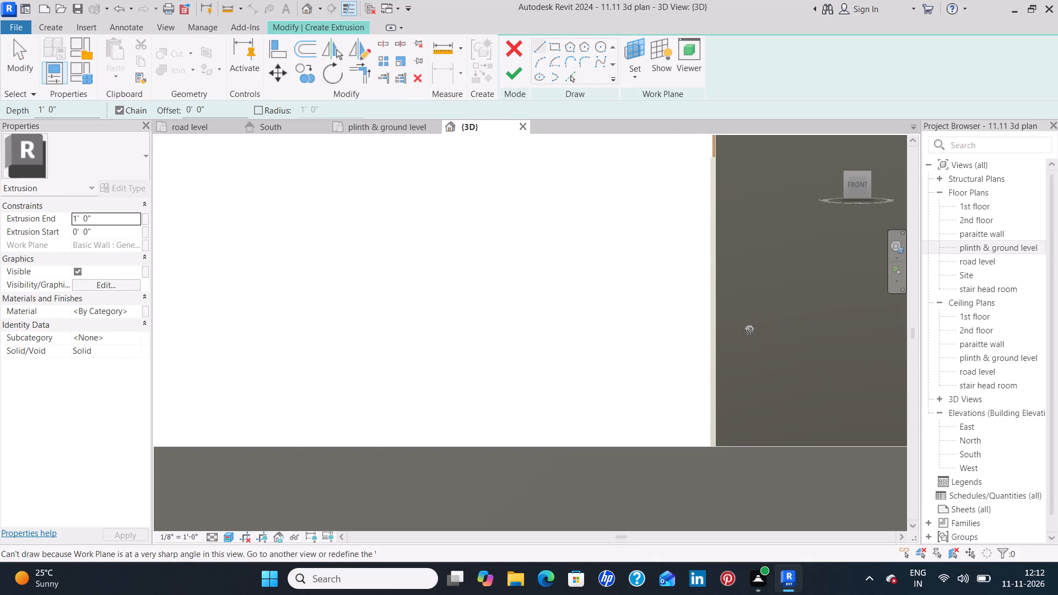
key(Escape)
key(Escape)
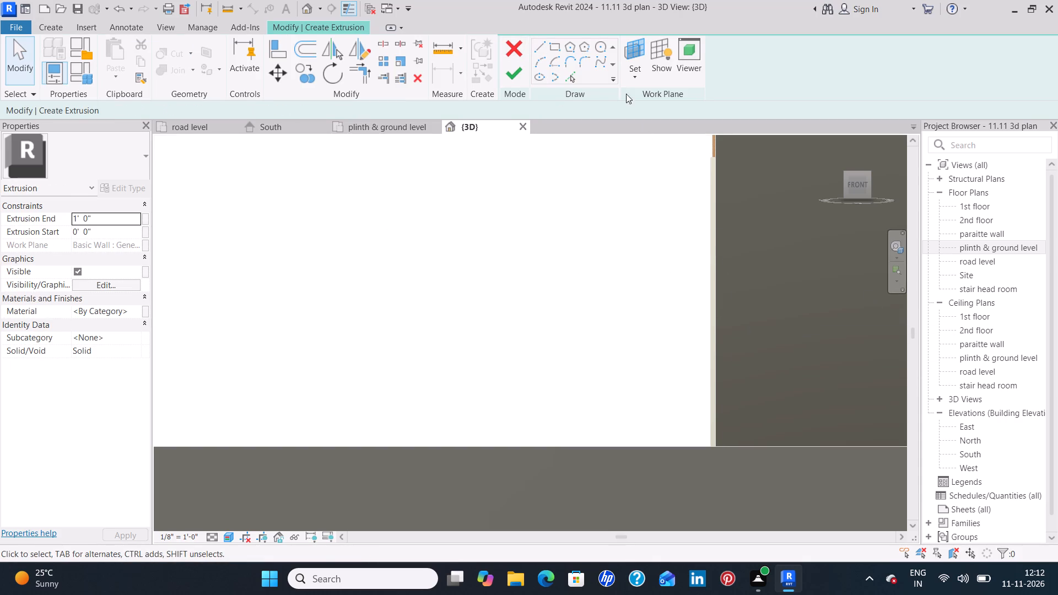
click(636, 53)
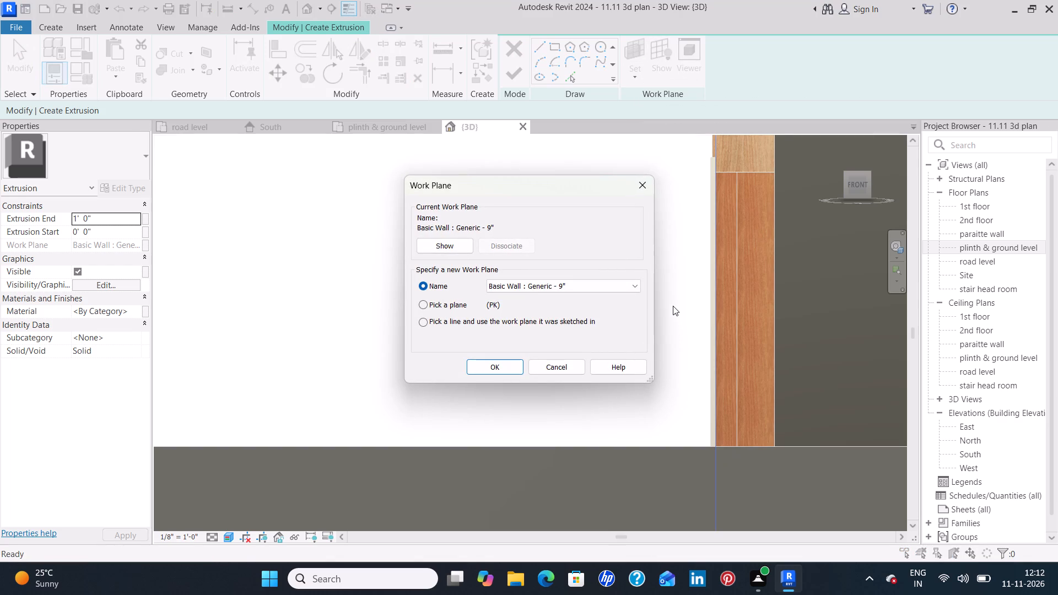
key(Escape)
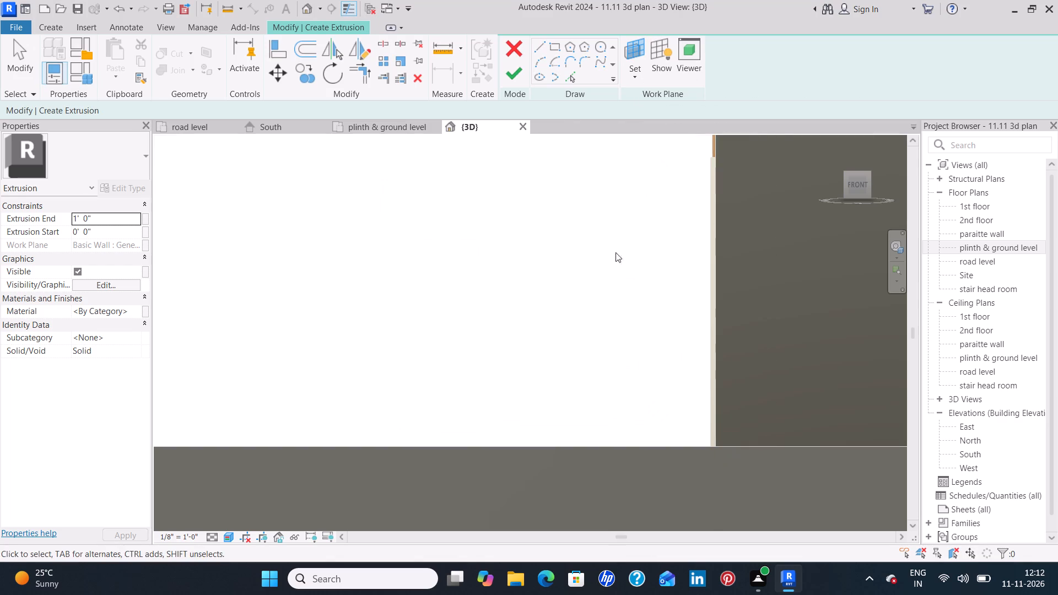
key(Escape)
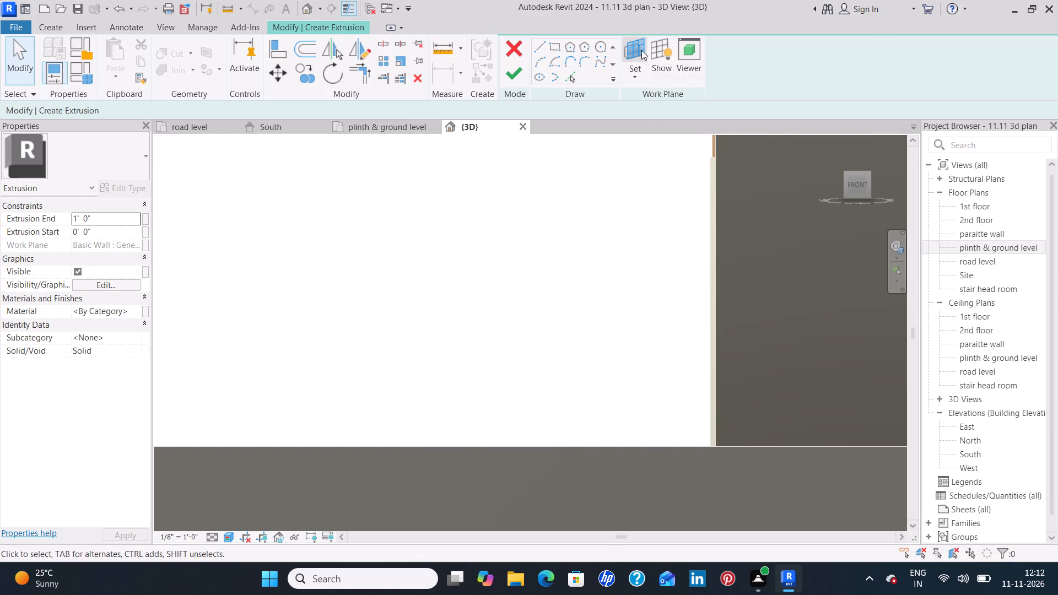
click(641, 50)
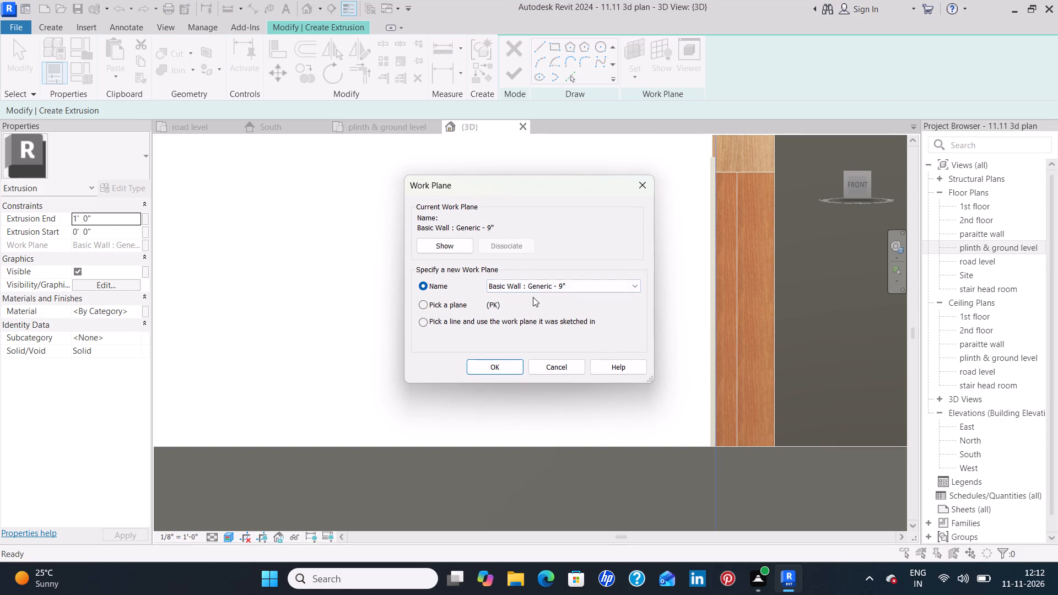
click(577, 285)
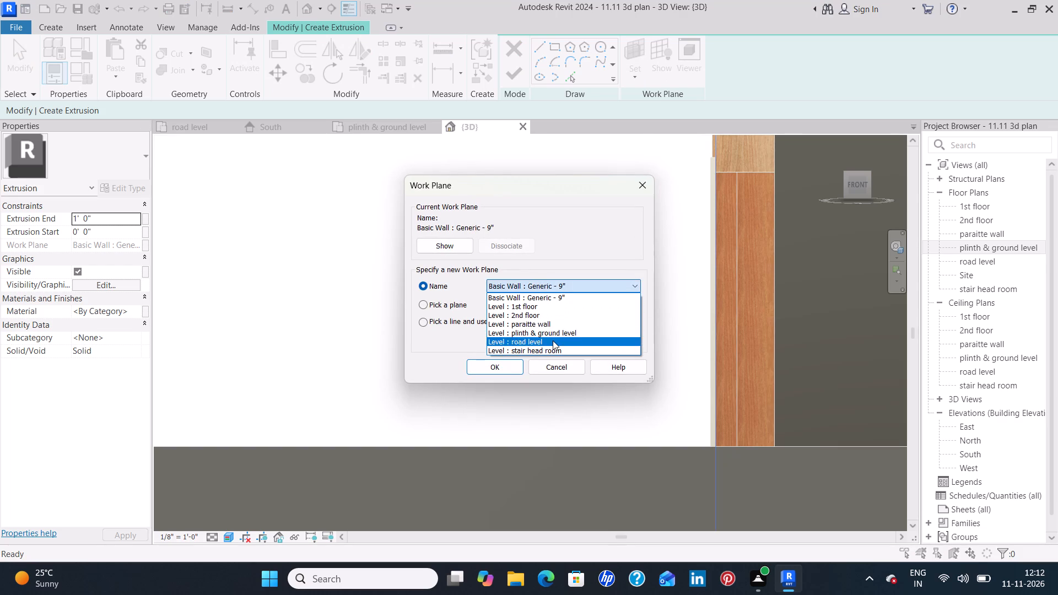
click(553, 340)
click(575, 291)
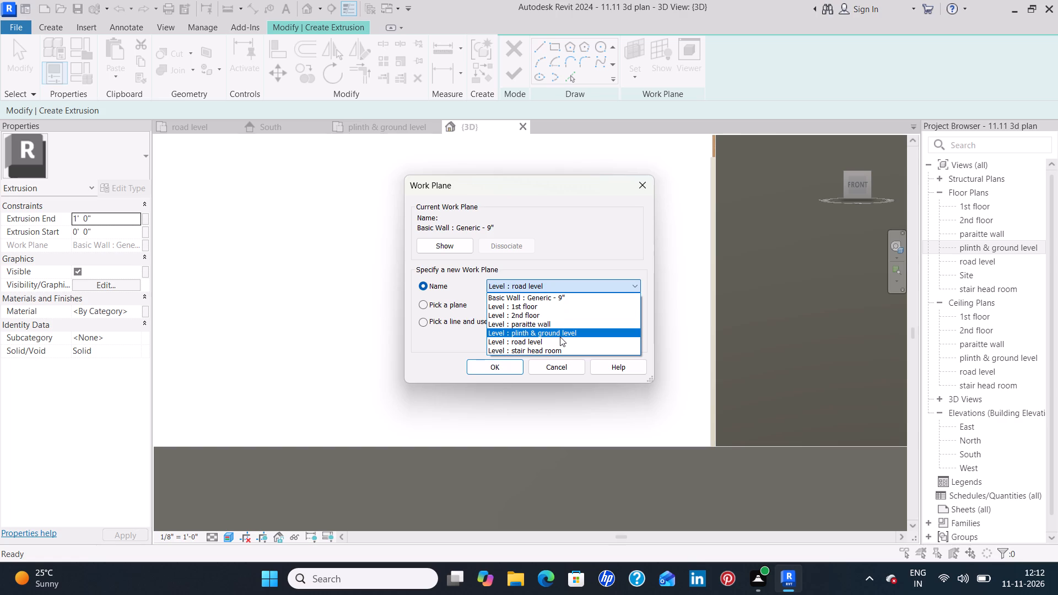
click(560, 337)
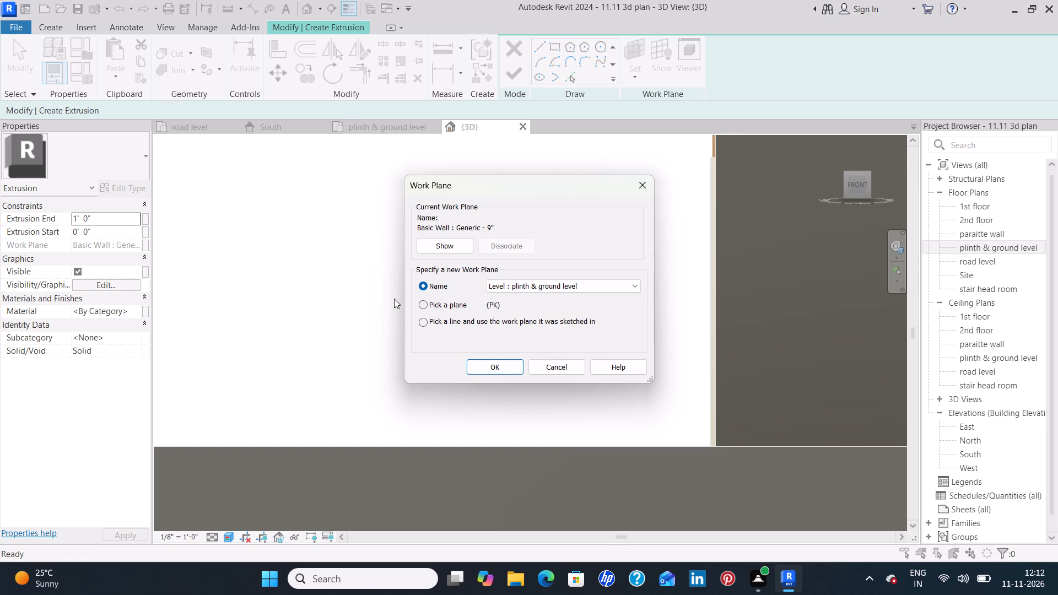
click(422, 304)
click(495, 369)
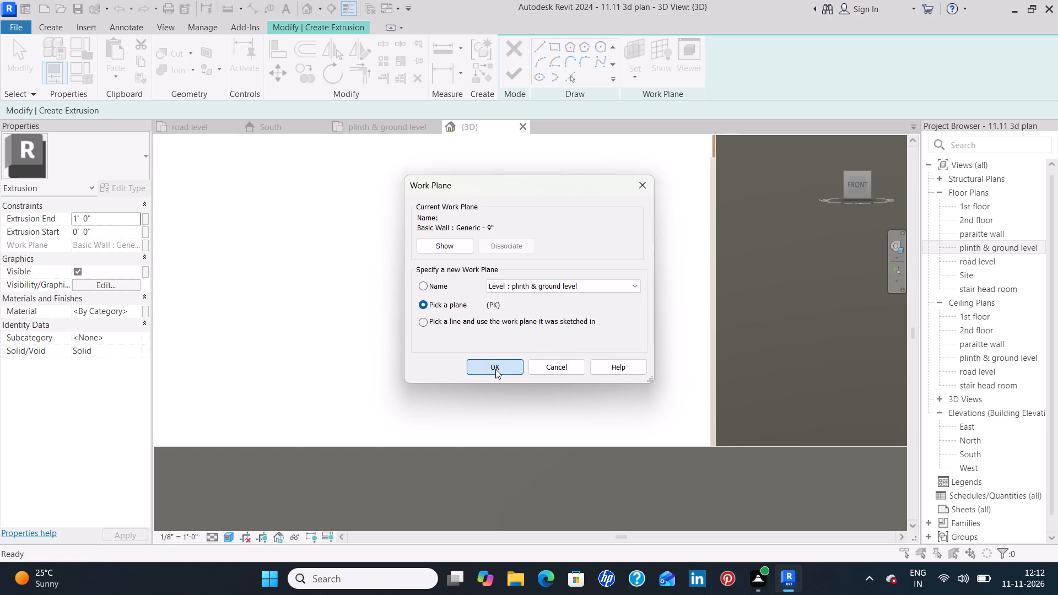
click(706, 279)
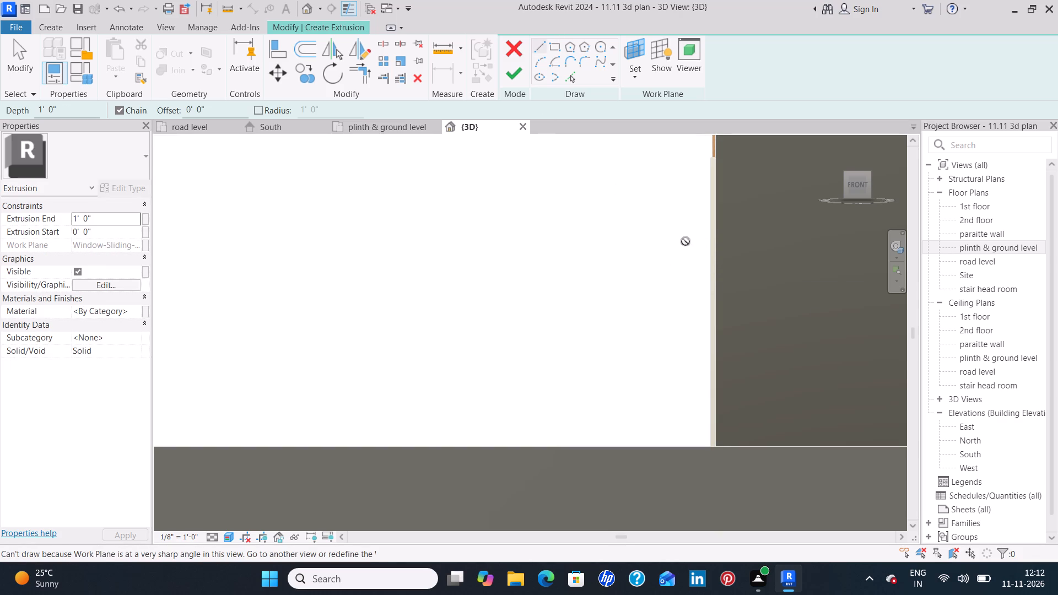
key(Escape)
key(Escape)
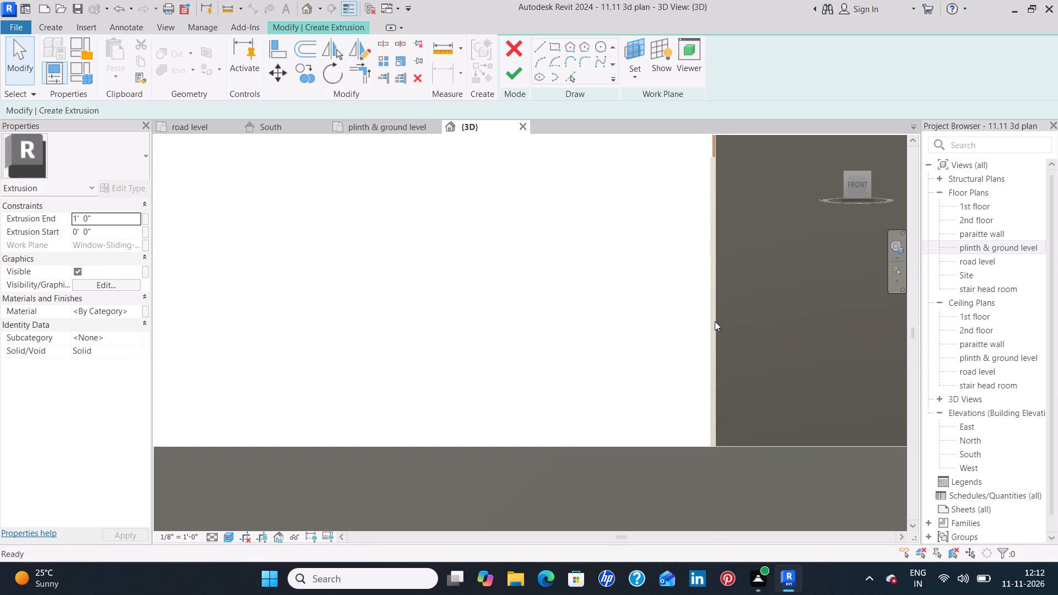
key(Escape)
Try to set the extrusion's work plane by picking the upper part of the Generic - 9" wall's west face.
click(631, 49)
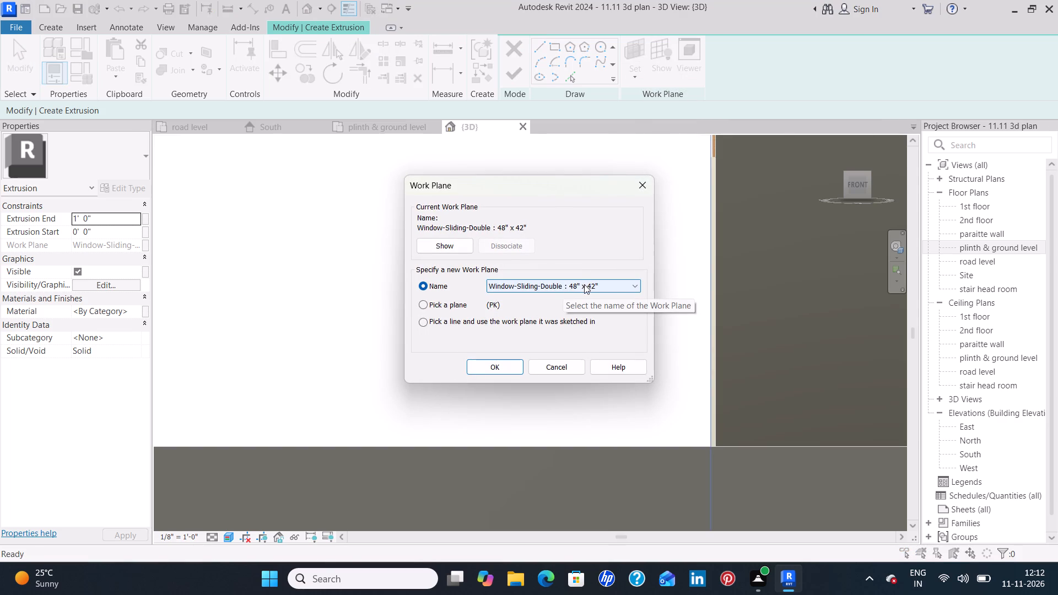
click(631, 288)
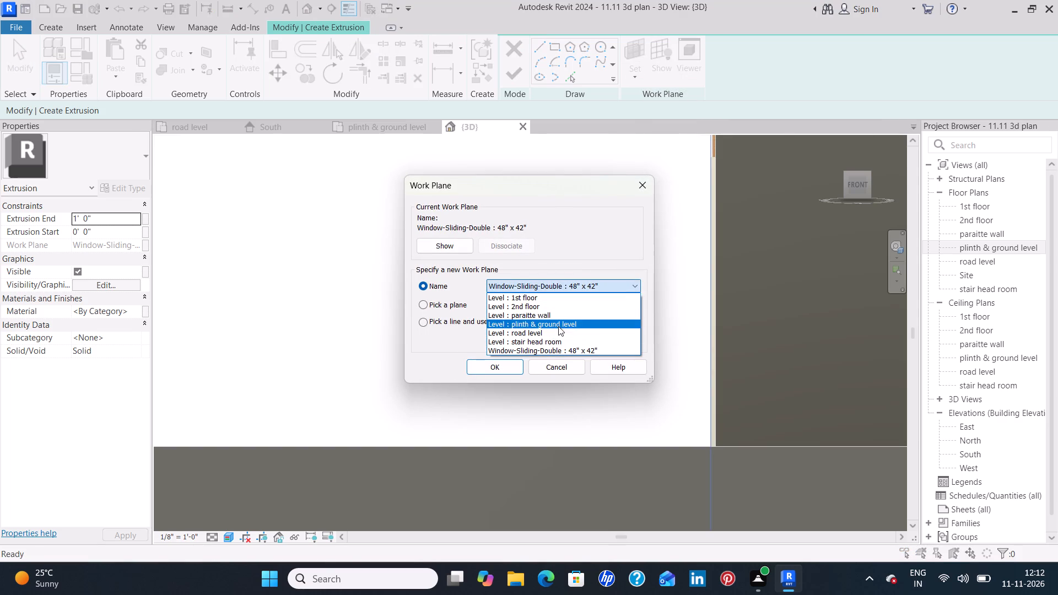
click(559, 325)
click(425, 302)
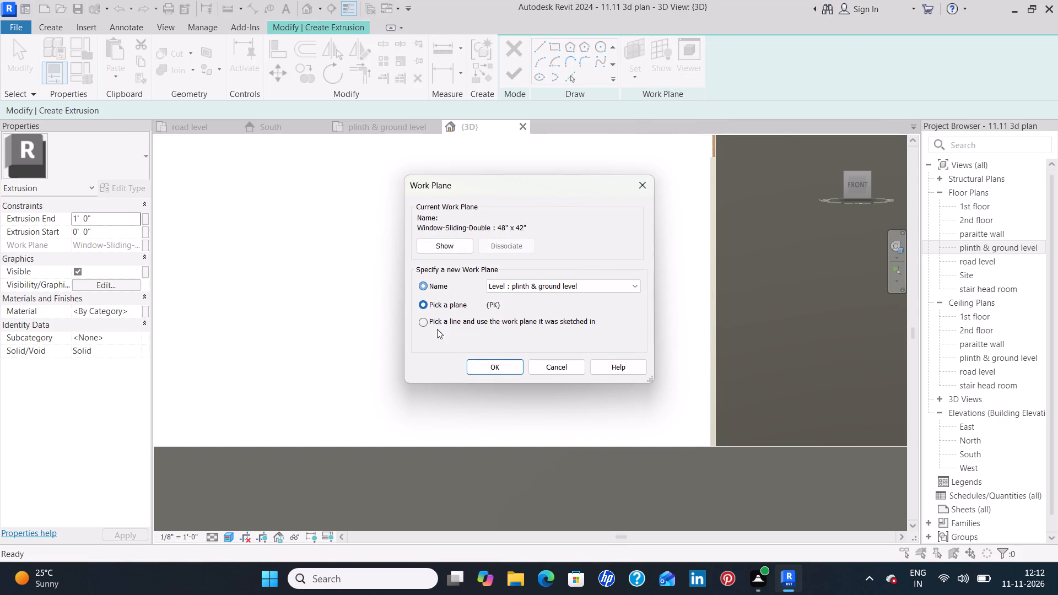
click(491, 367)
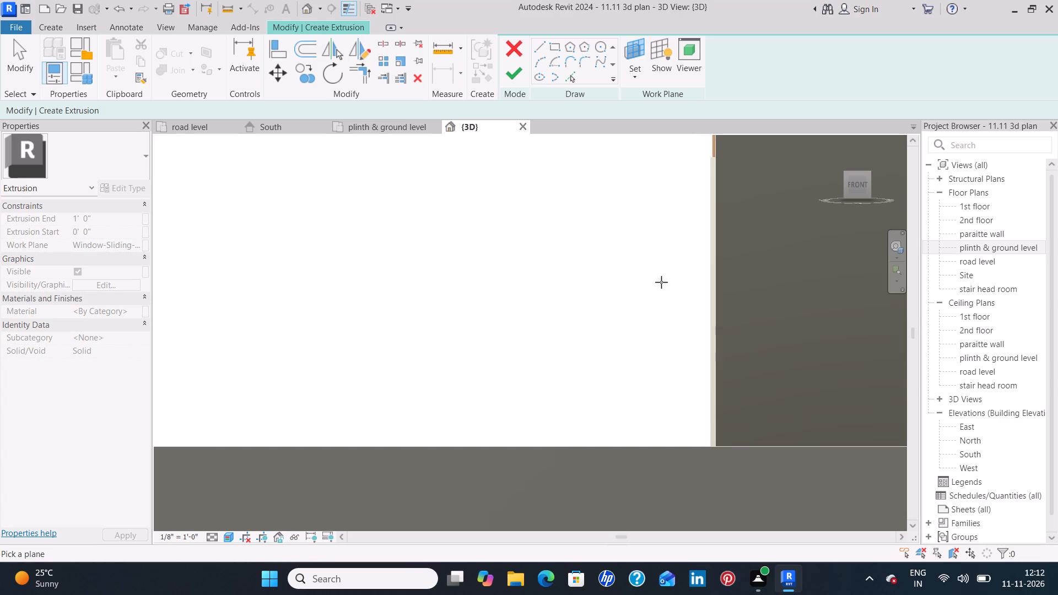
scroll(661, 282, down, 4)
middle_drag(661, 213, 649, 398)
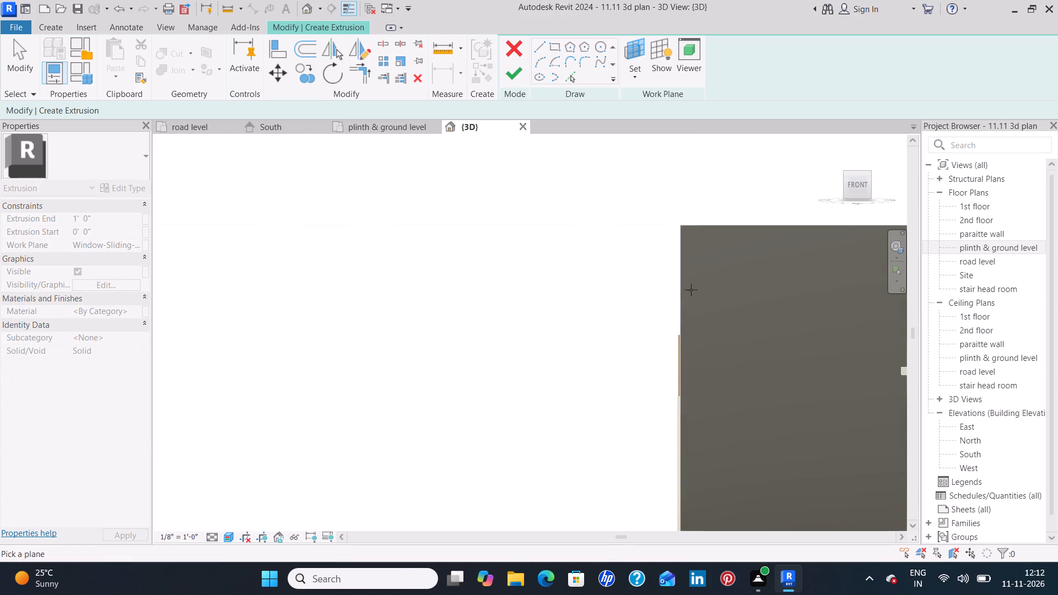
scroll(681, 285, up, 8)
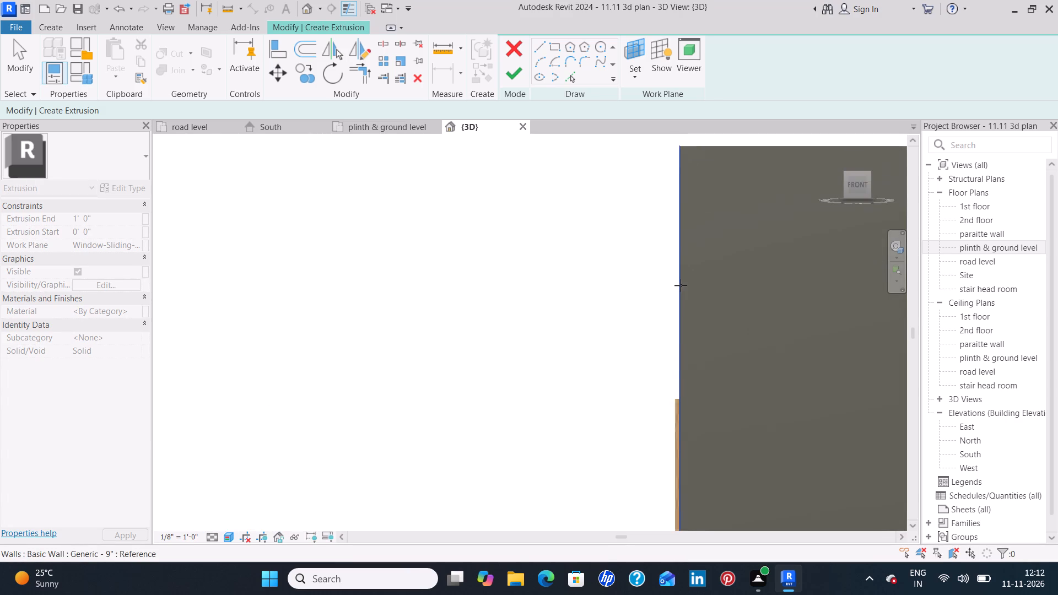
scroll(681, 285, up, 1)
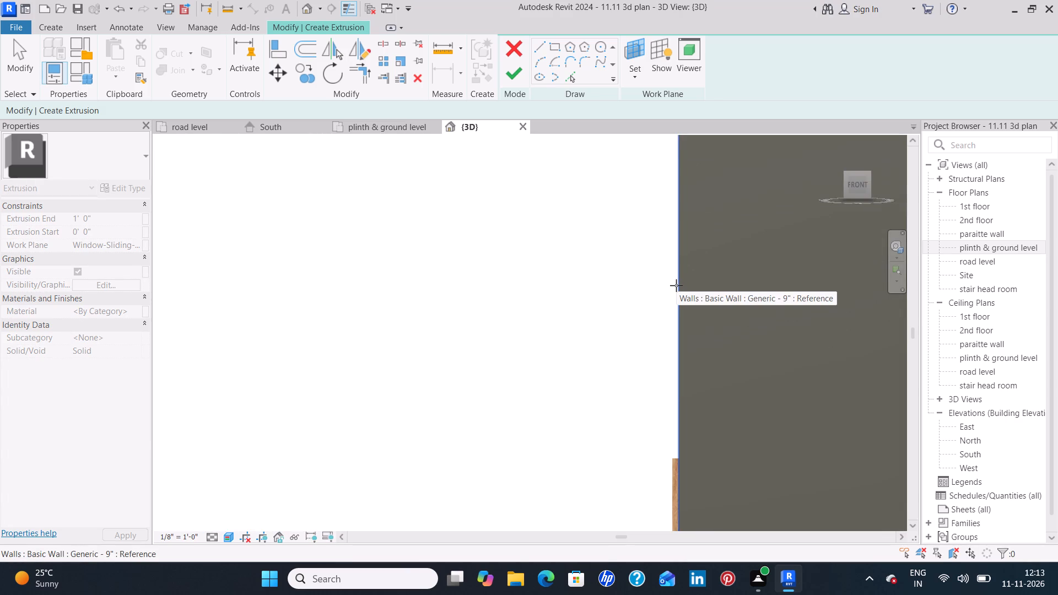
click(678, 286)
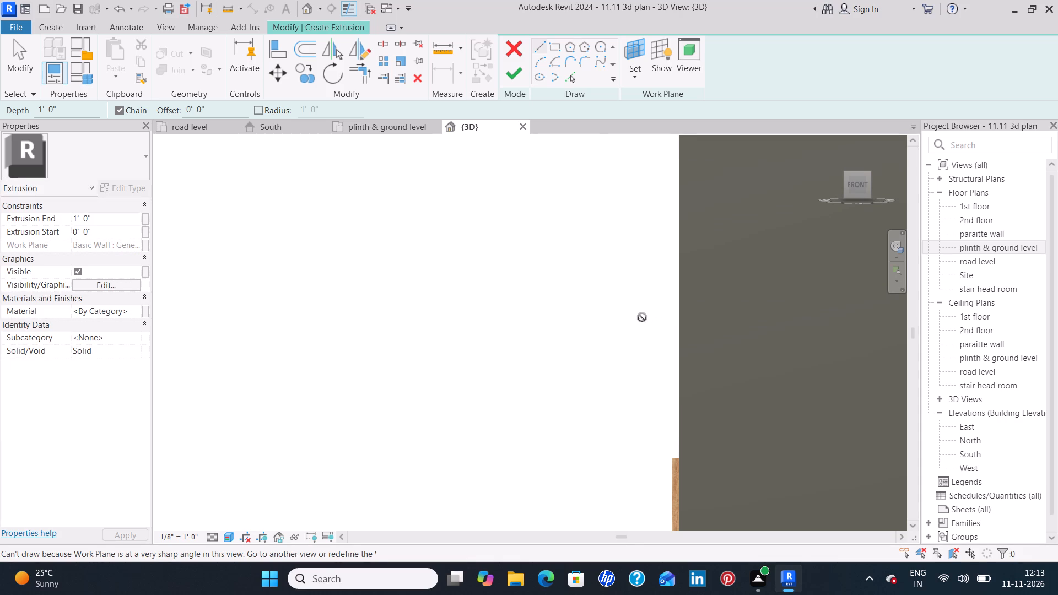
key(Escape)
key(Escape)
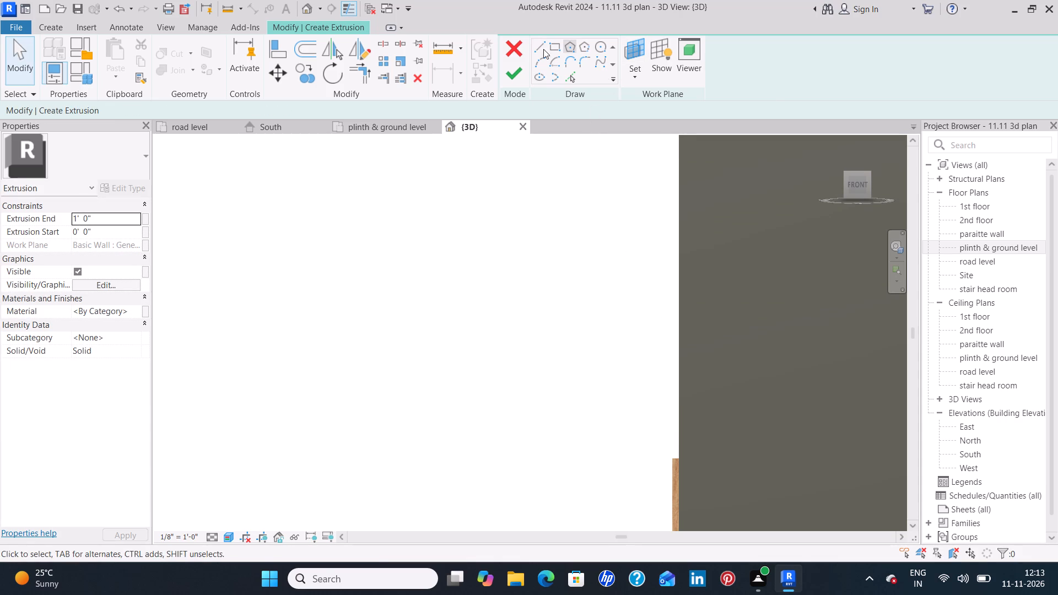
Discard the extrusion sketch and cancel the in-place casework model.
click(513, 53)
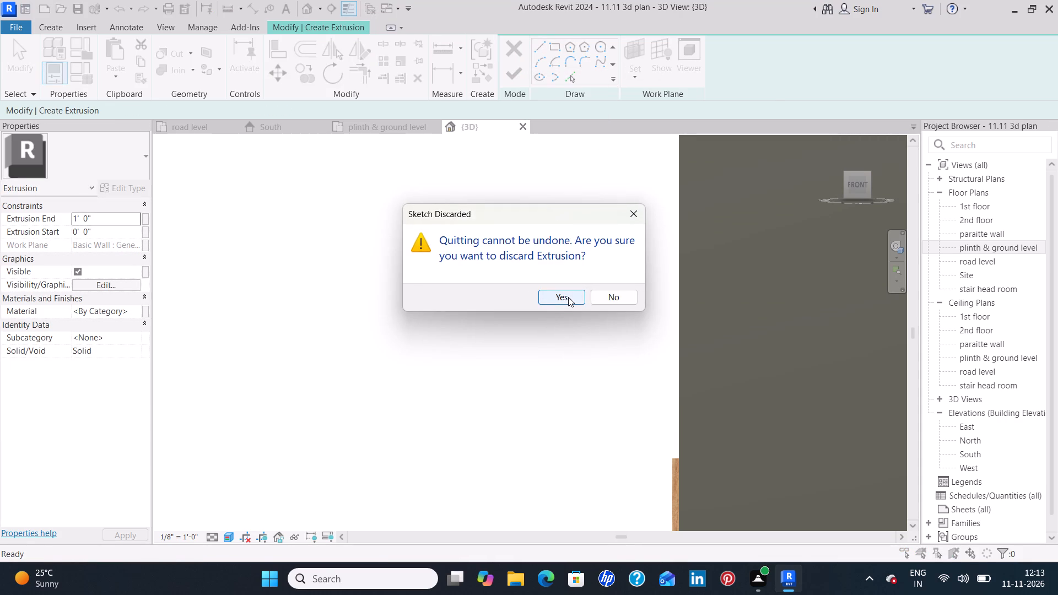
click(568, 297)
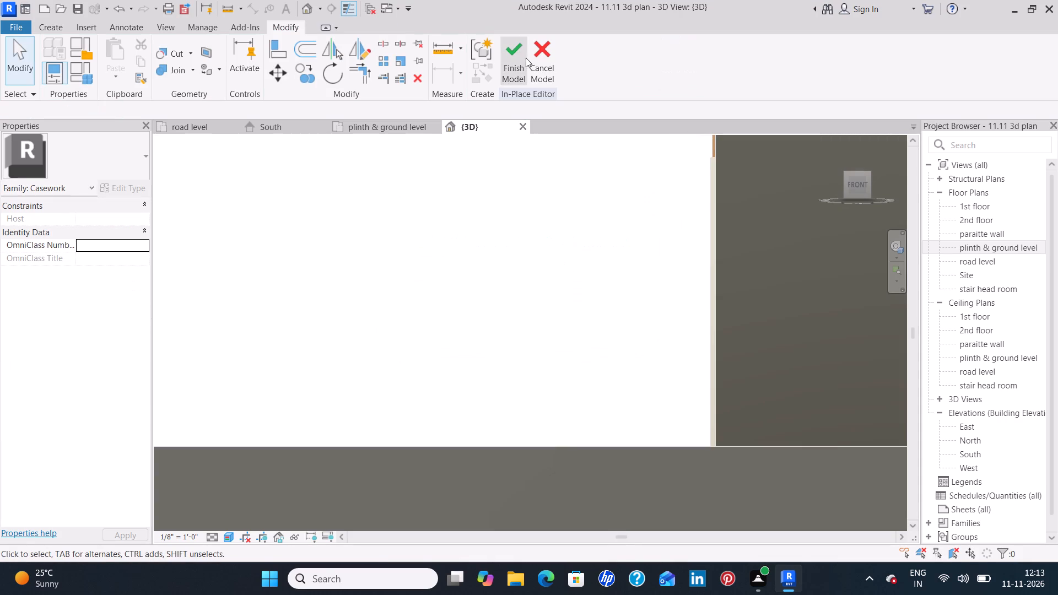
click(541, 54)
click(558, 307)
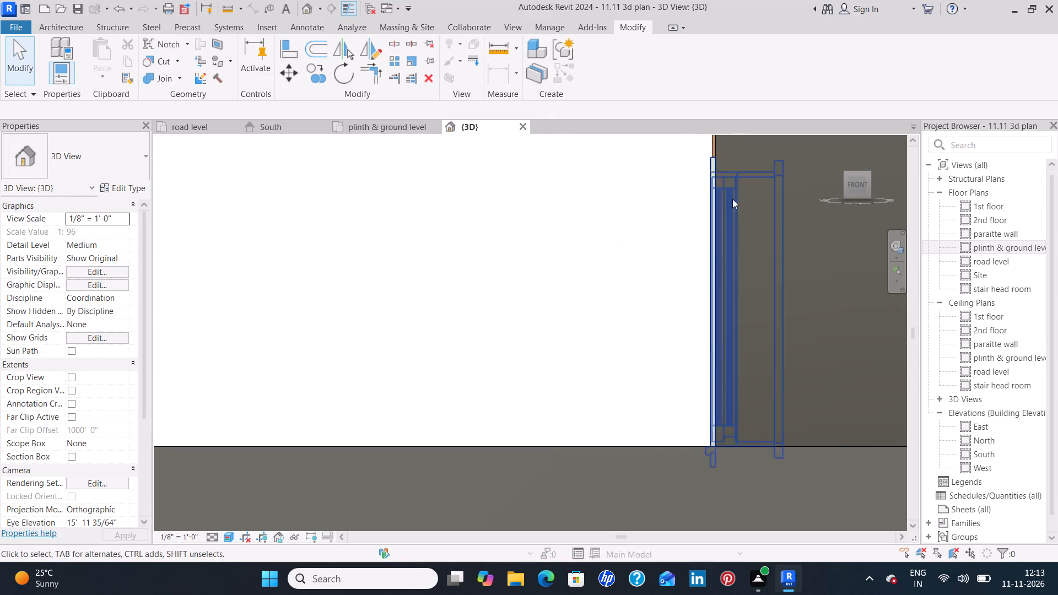
Create an in-place model component in the Casework category with the name Casework 1.
click(68, 24)
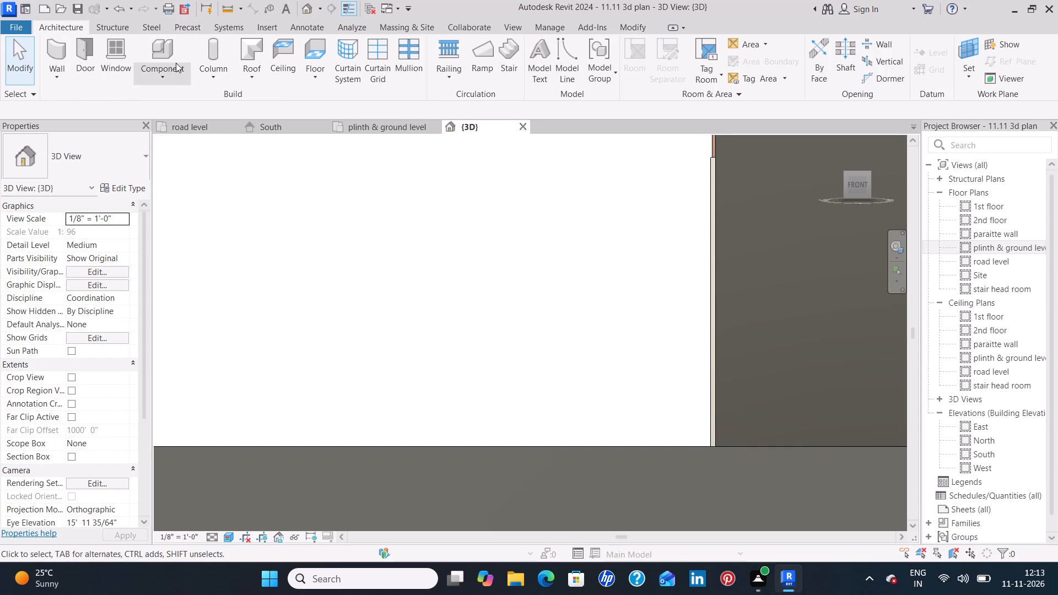
click(175, 71)
click(201, 135)
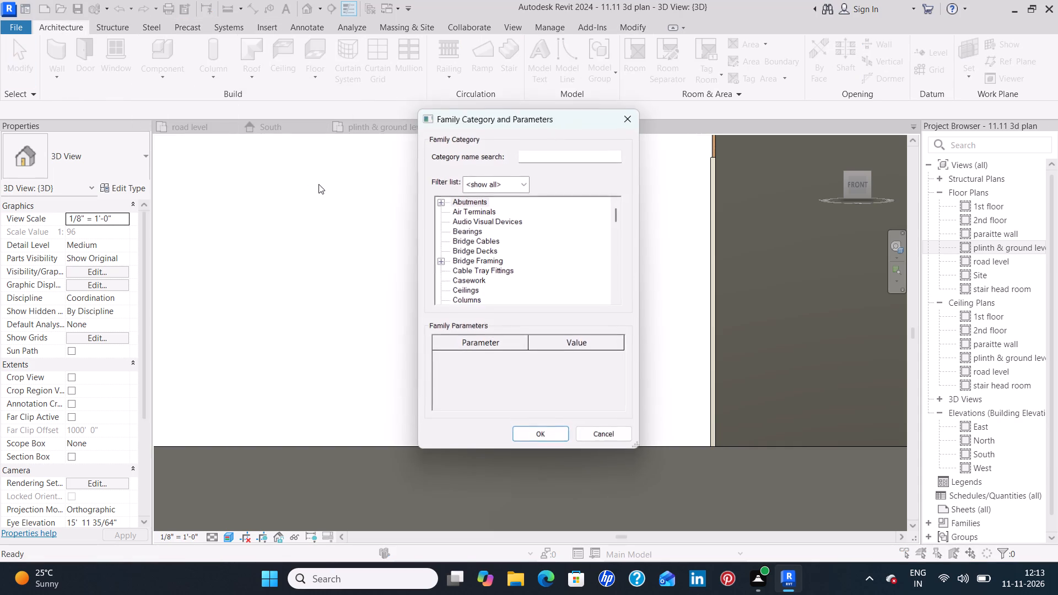
scroll(320, 185, down, 2)
click(471, 282)
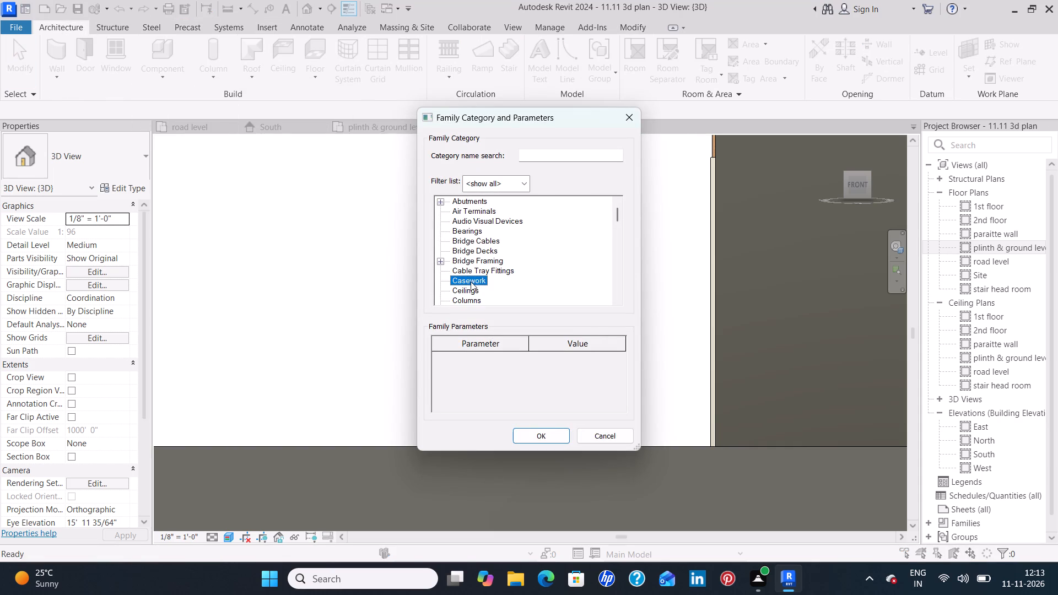
click(531, 438)
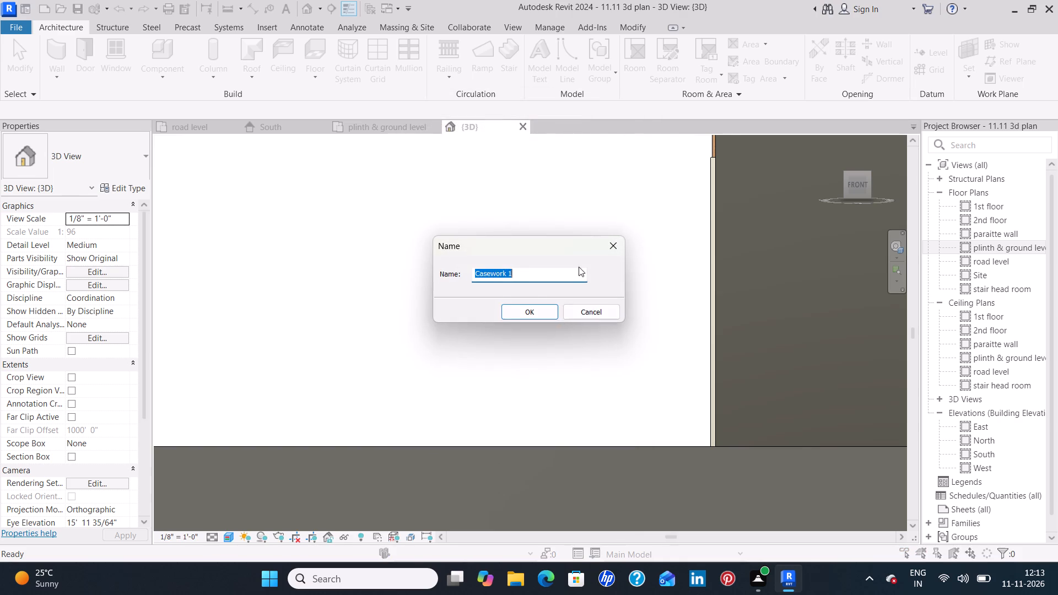
click(537, 319)
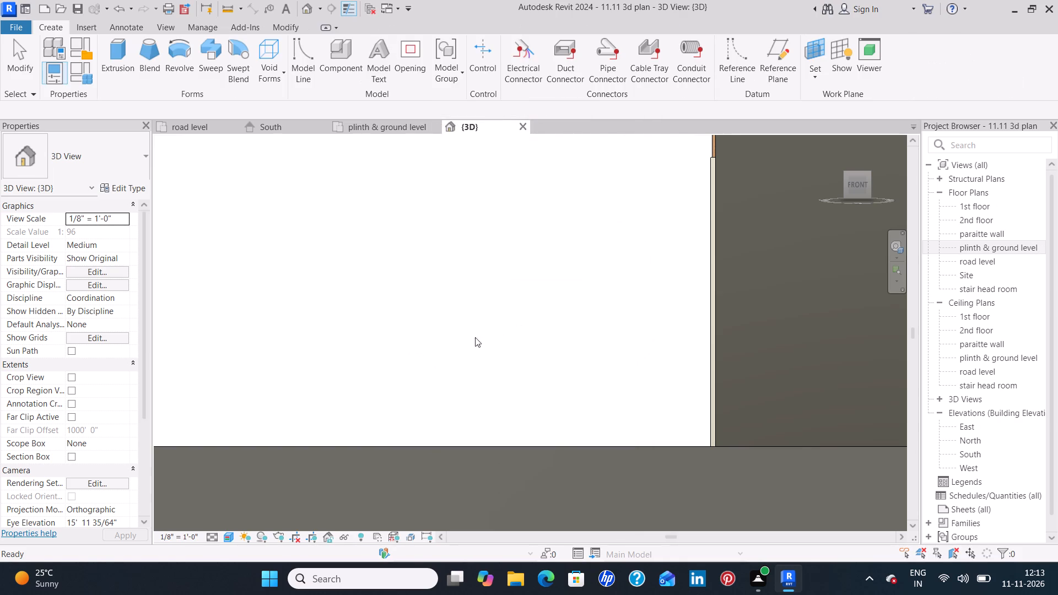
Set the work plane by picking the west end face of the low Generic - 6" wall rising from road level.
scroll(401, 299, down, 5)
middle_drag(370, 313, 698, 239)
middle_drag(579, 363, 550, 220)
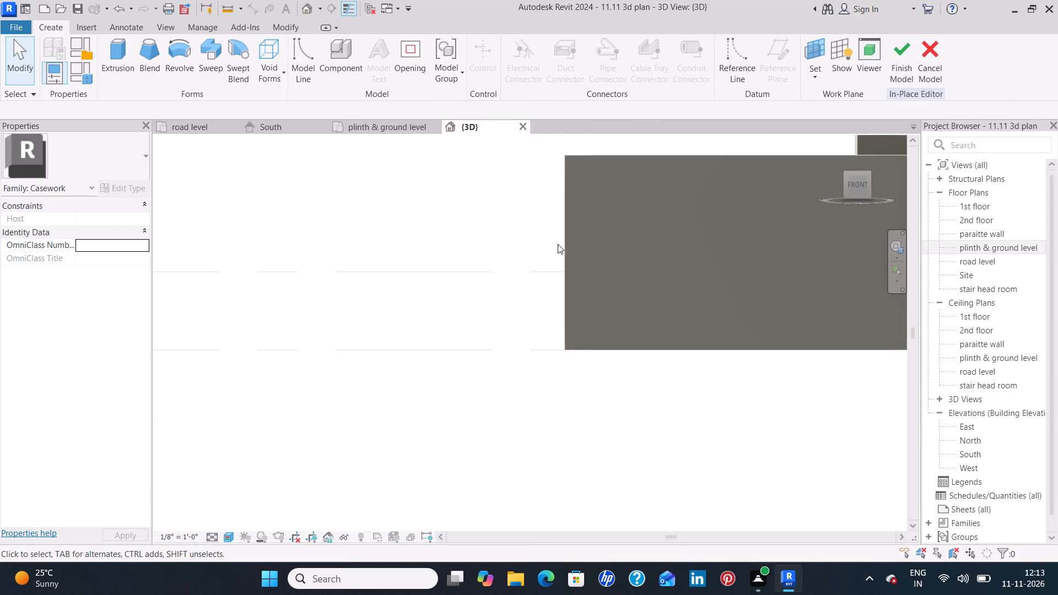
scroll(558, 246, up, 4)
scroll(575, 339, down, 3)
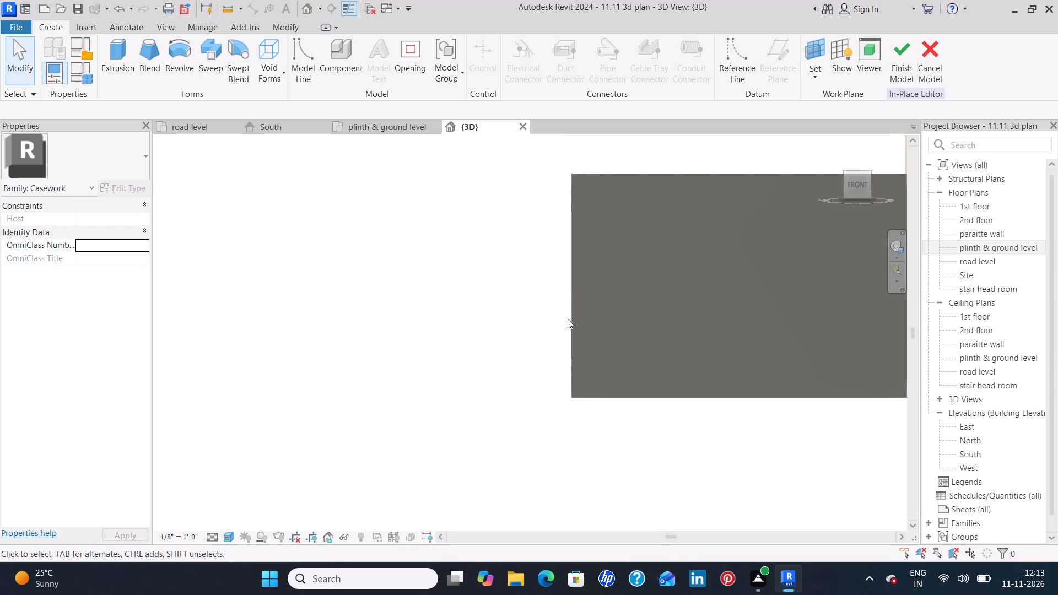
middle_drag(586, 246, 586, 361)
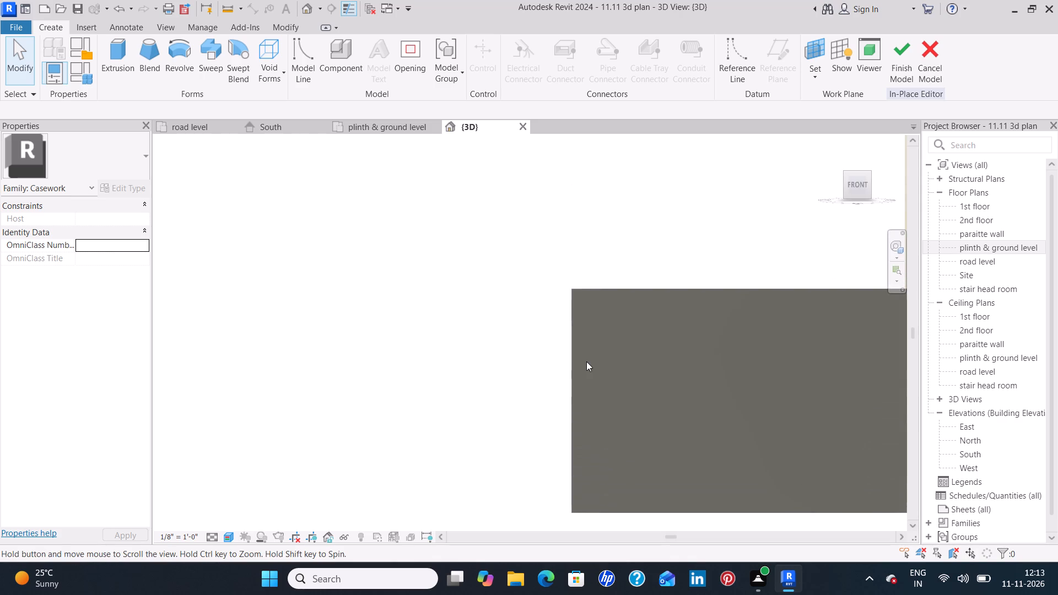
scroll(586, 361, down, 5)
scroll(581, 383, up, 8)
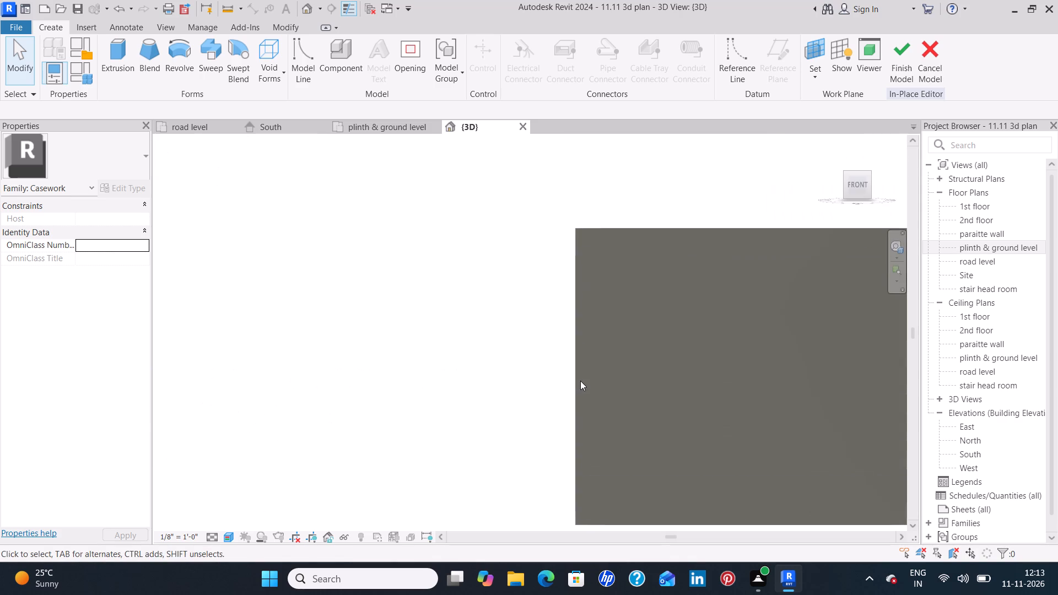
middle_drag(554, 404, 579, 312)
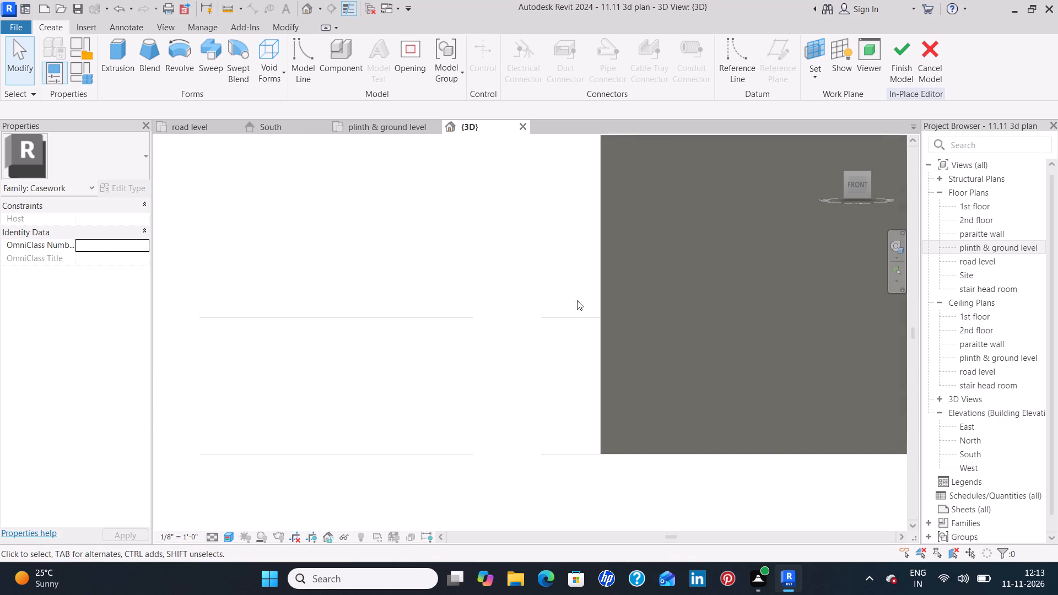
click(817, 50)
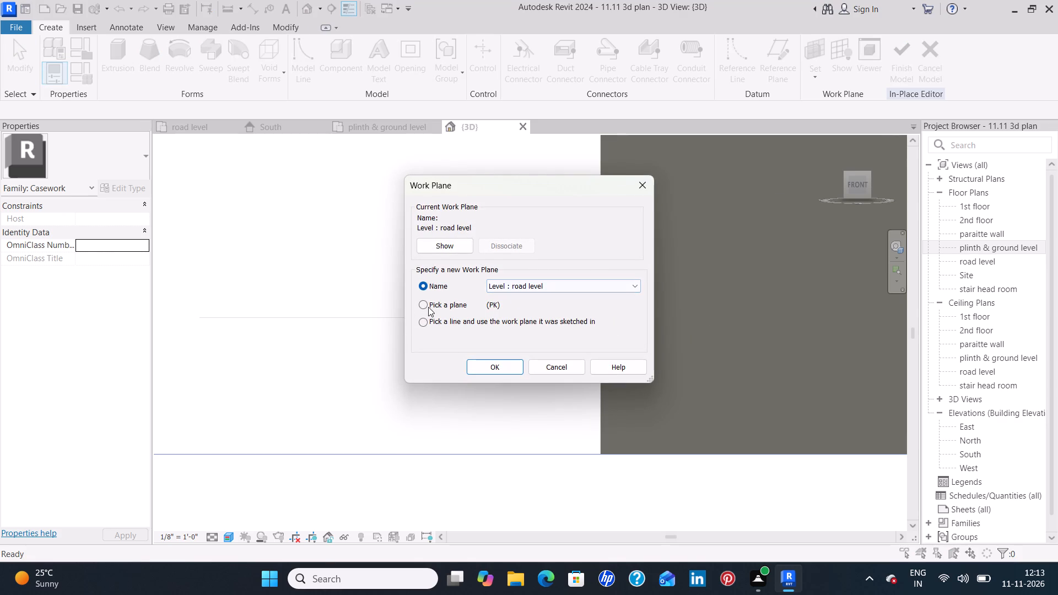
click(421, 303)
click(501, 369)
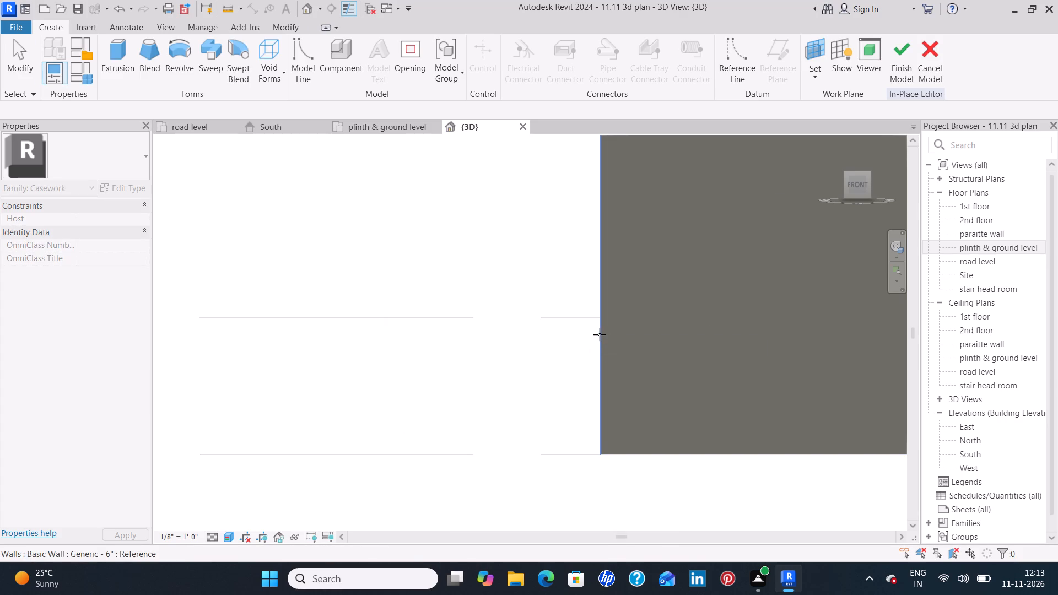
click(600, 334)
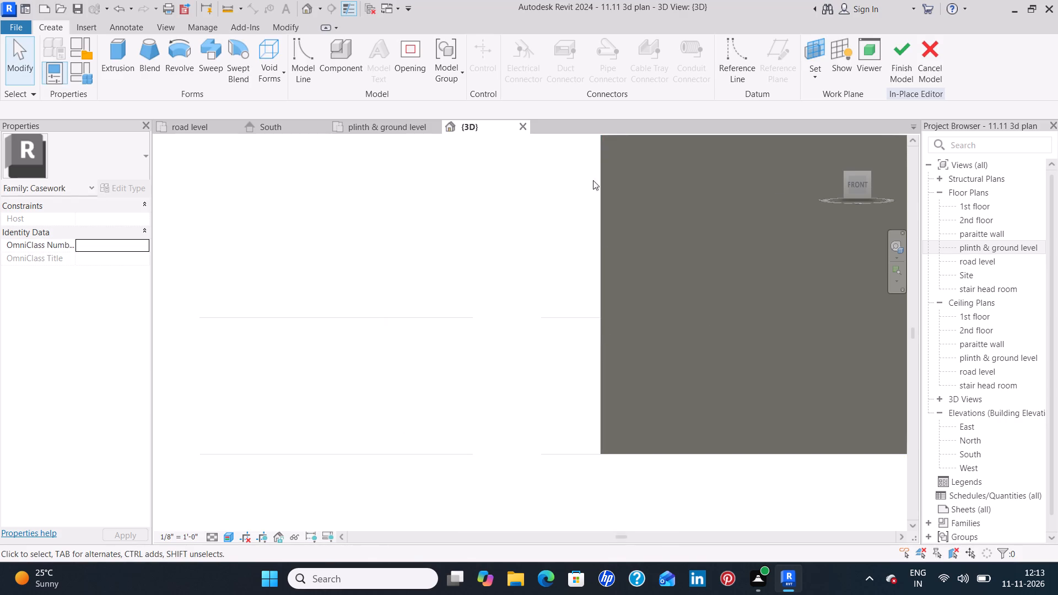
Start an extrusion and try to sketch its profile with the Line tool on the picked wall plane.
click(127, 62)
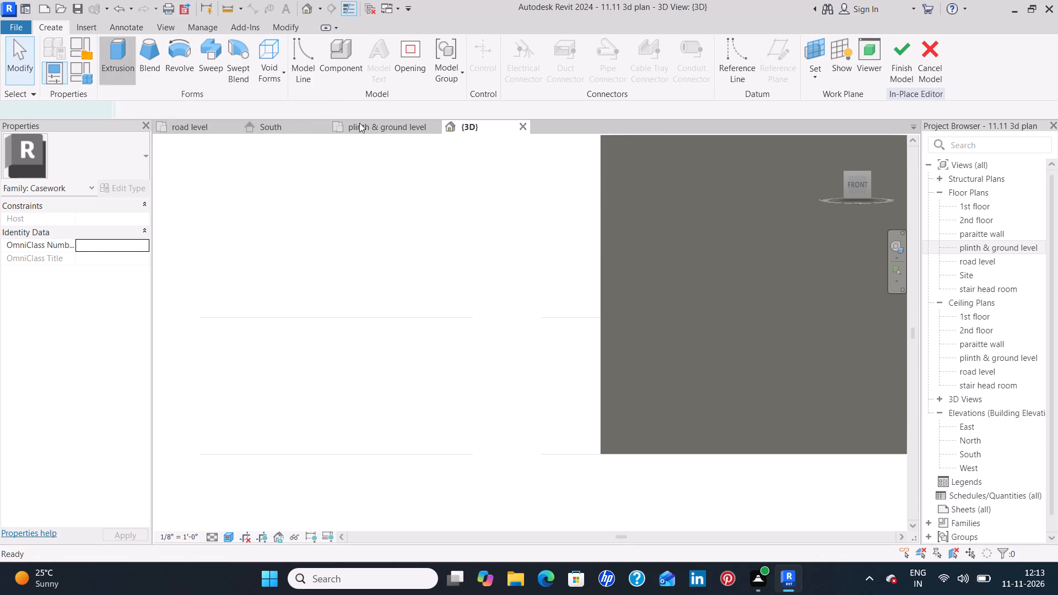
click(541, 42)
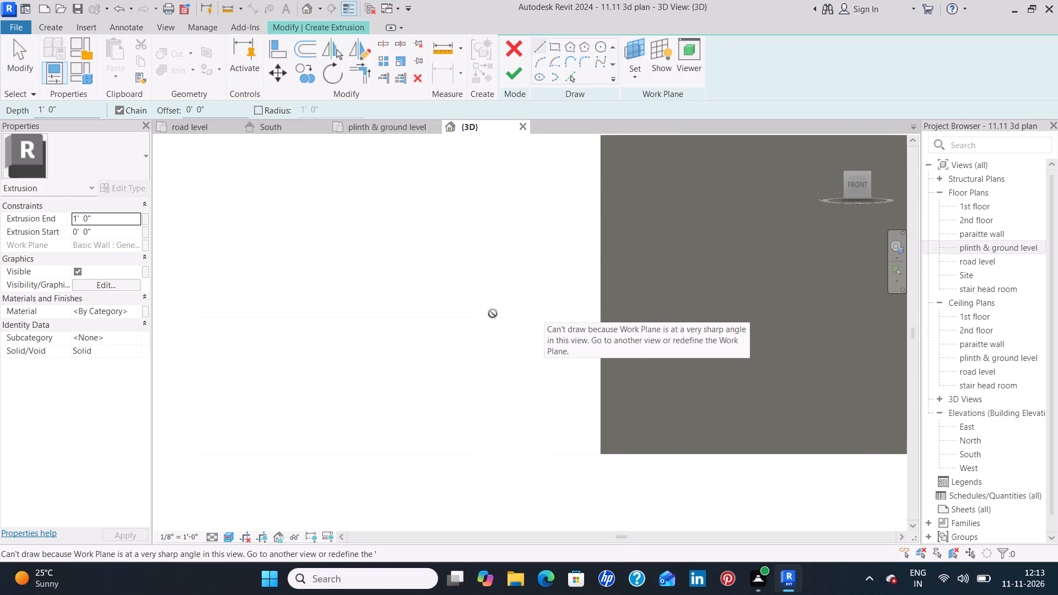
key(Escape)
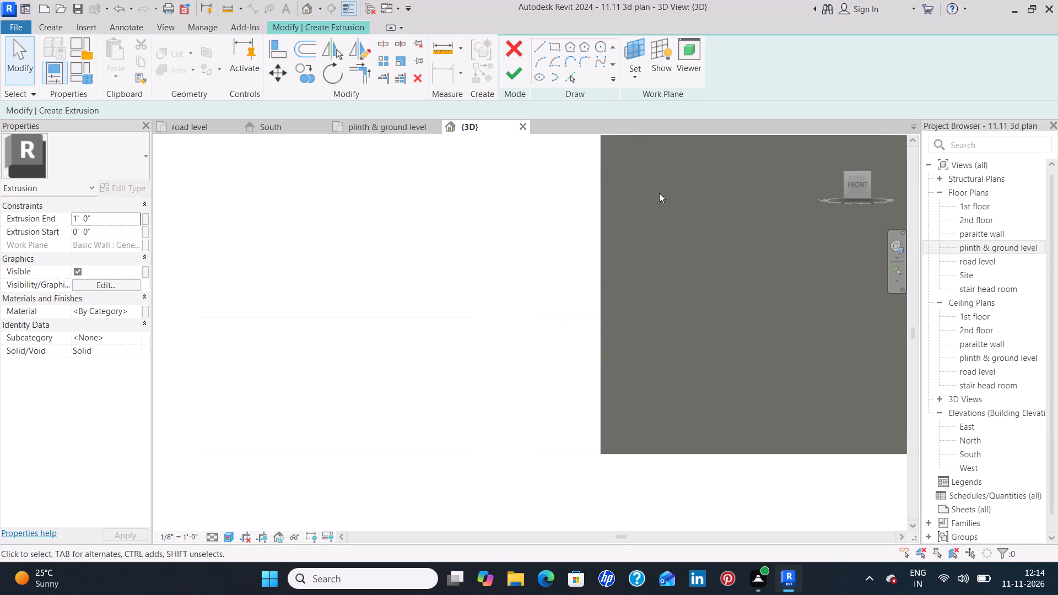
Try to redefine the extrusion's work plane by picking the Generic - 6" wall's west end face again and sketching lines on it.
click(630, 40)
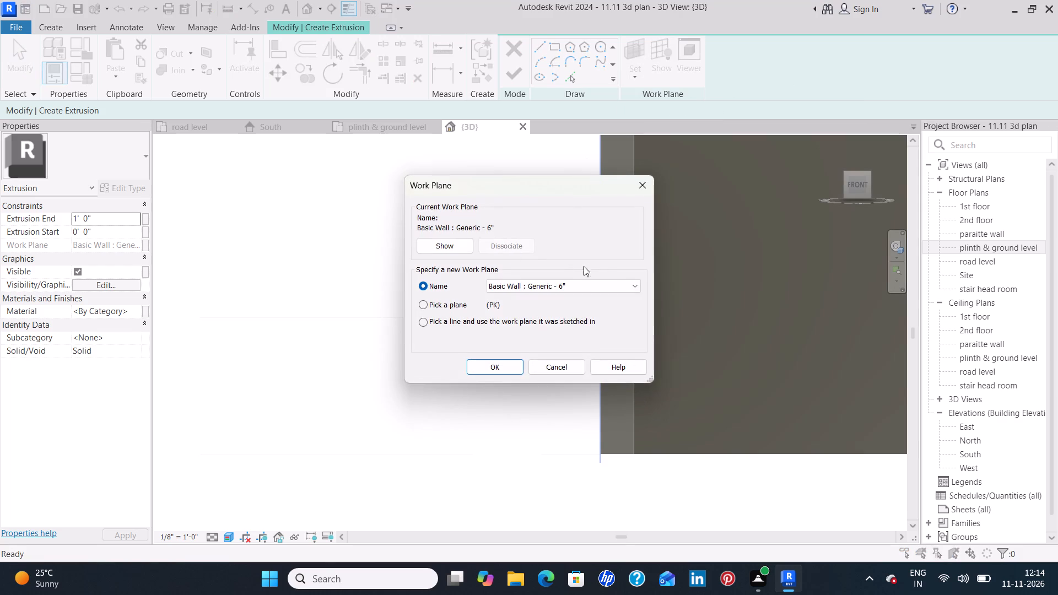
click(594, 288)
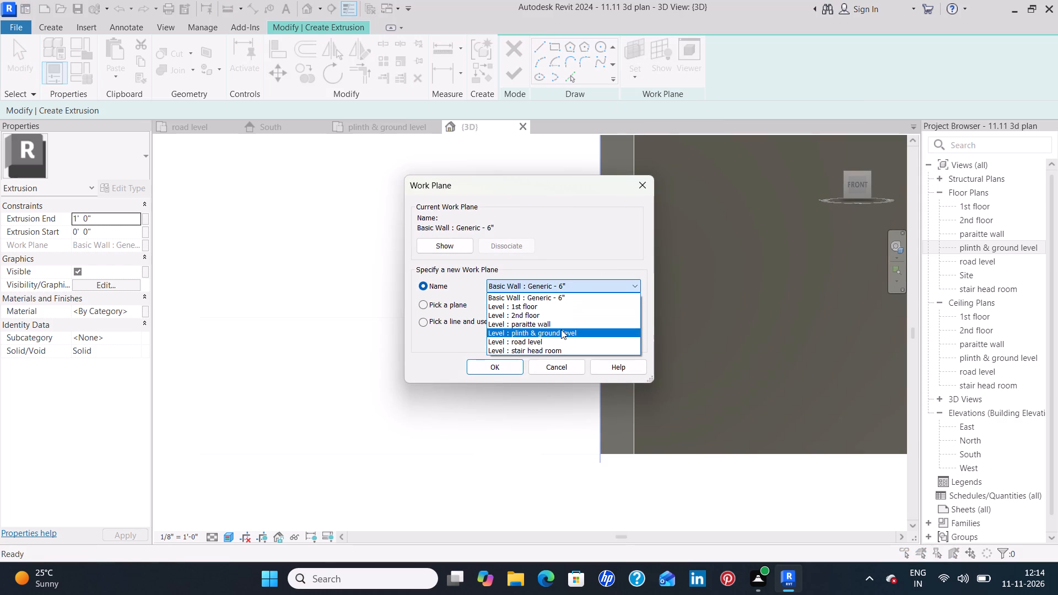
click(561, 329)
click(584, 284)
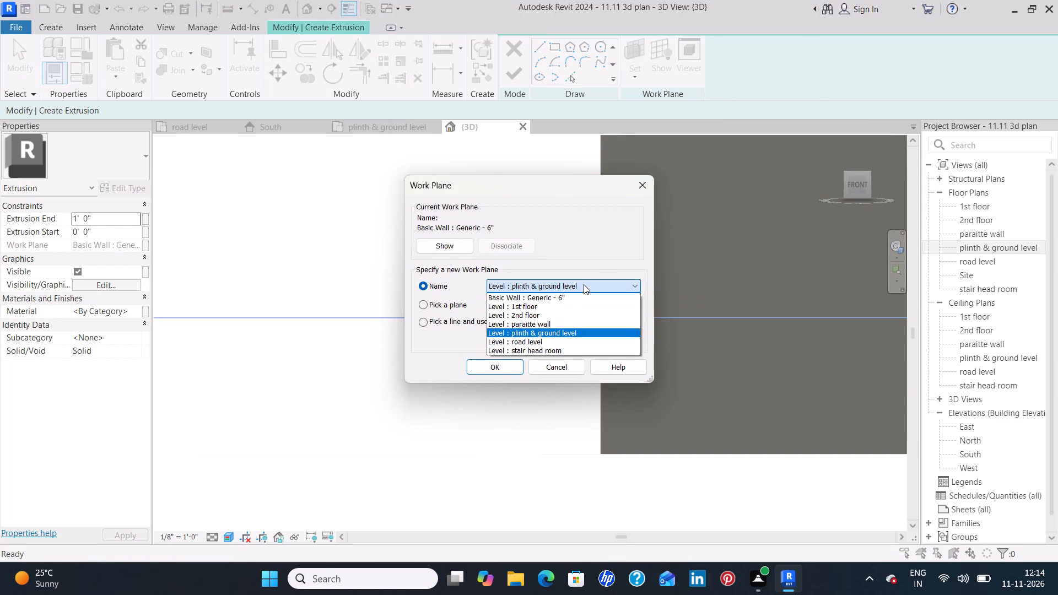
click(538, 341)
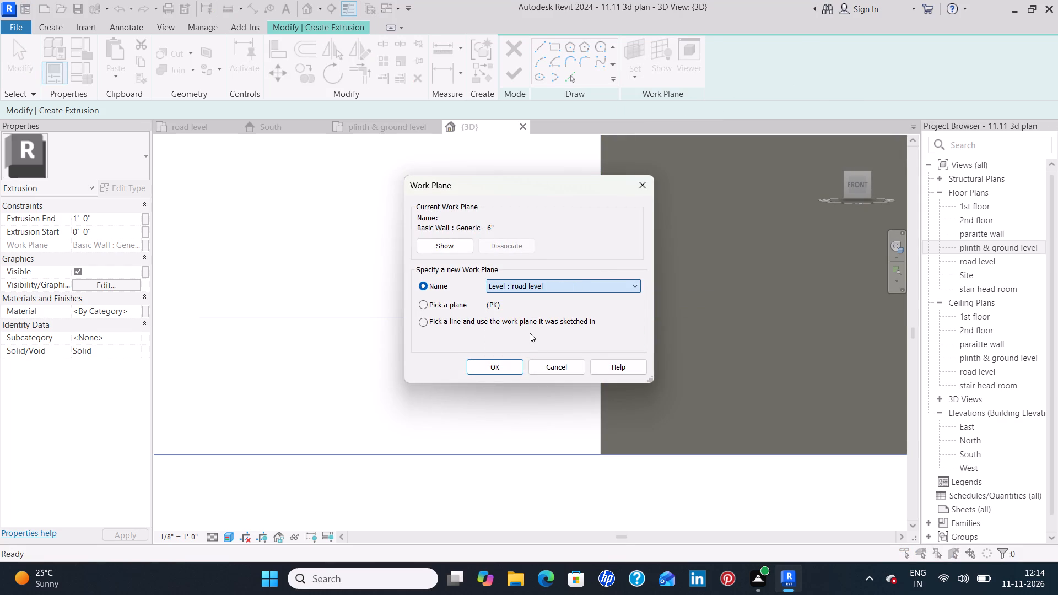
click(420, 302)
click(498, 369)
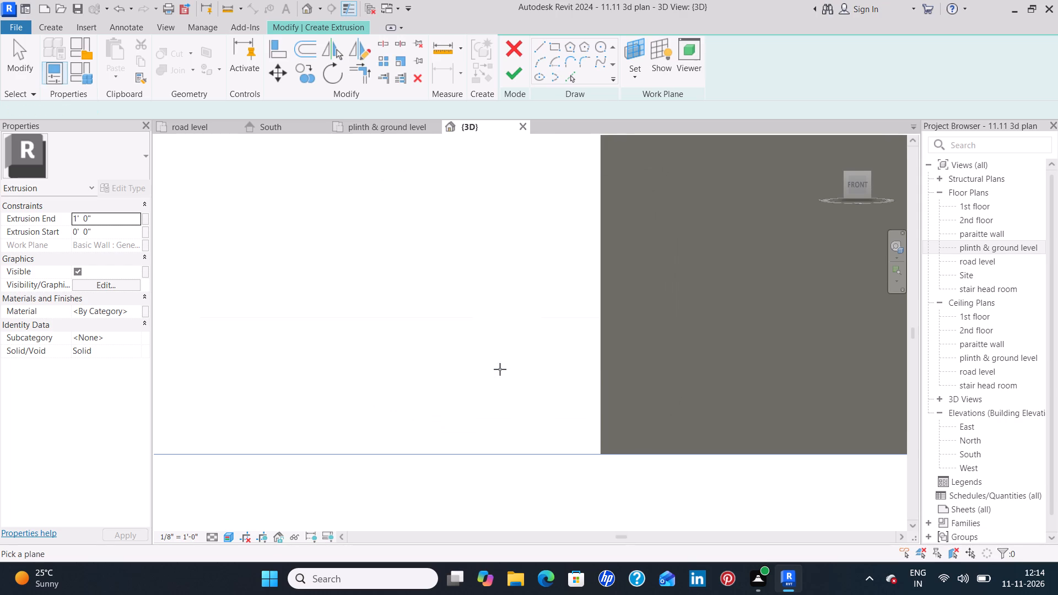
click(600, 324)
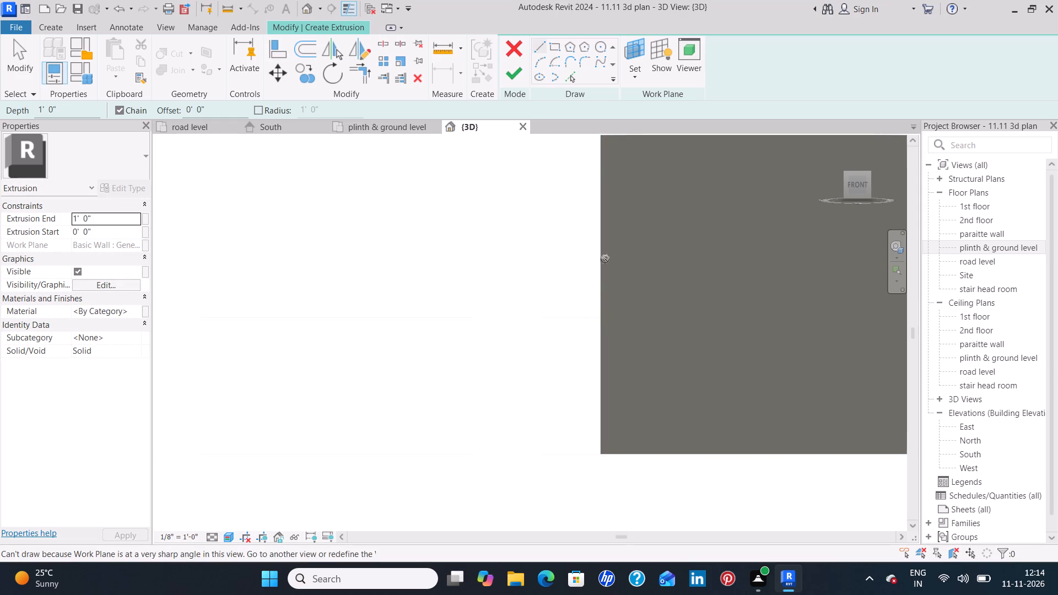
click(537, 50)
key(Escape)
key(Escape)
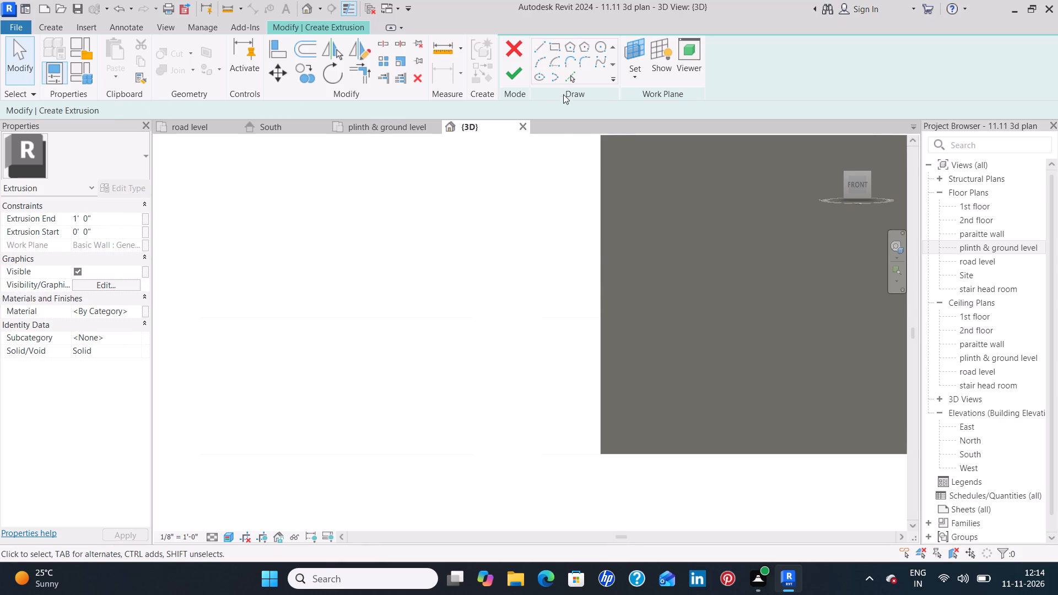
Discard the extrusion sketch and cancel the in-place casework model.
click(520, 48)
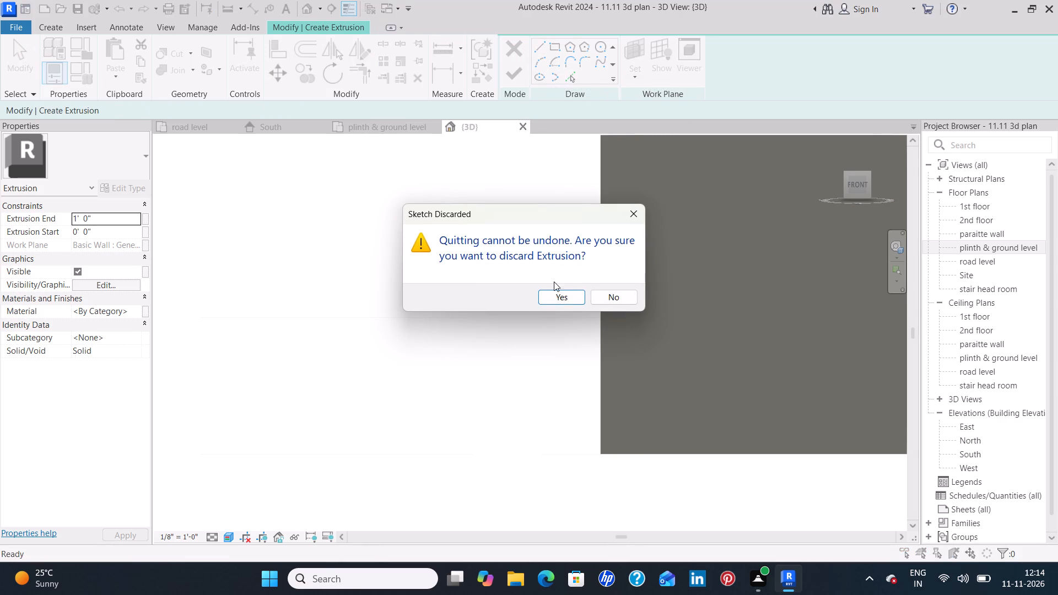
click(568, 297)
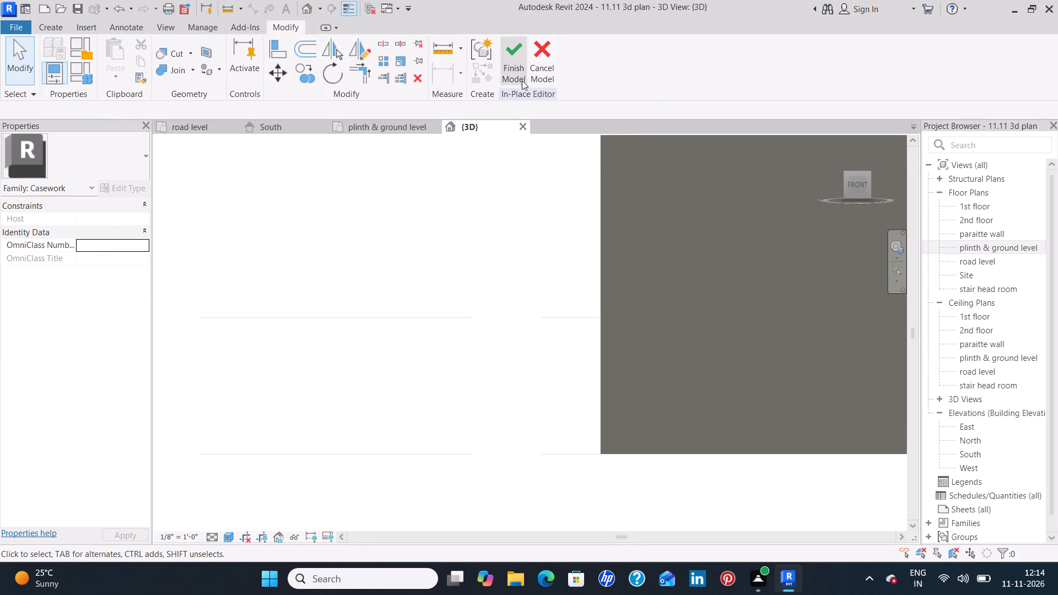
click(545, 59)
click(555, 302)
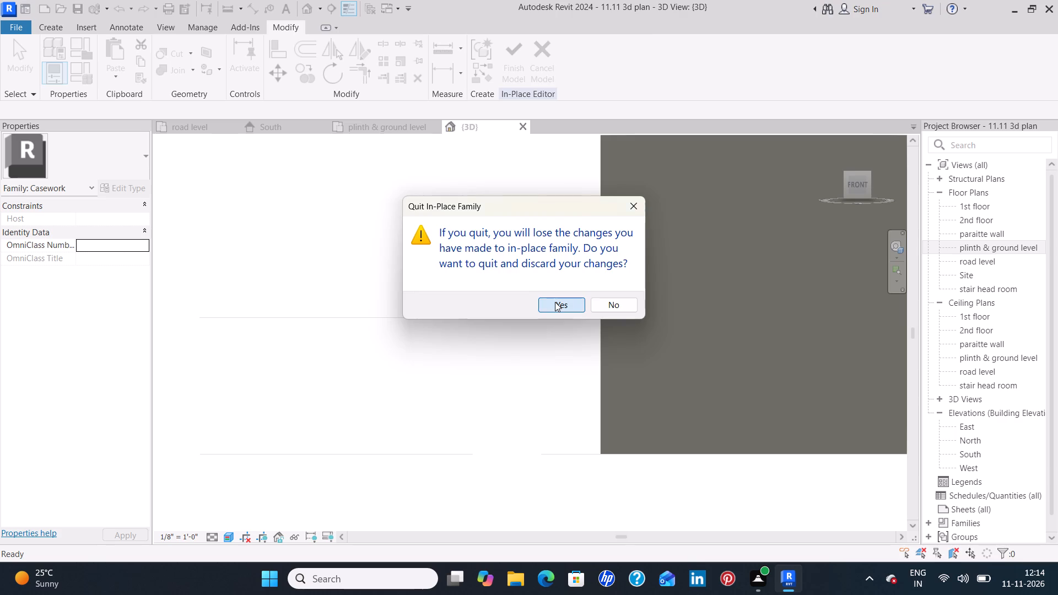
Create an in-place model component in the Casework category with the name Casework 1.
scroll(592, 328, down, 2)
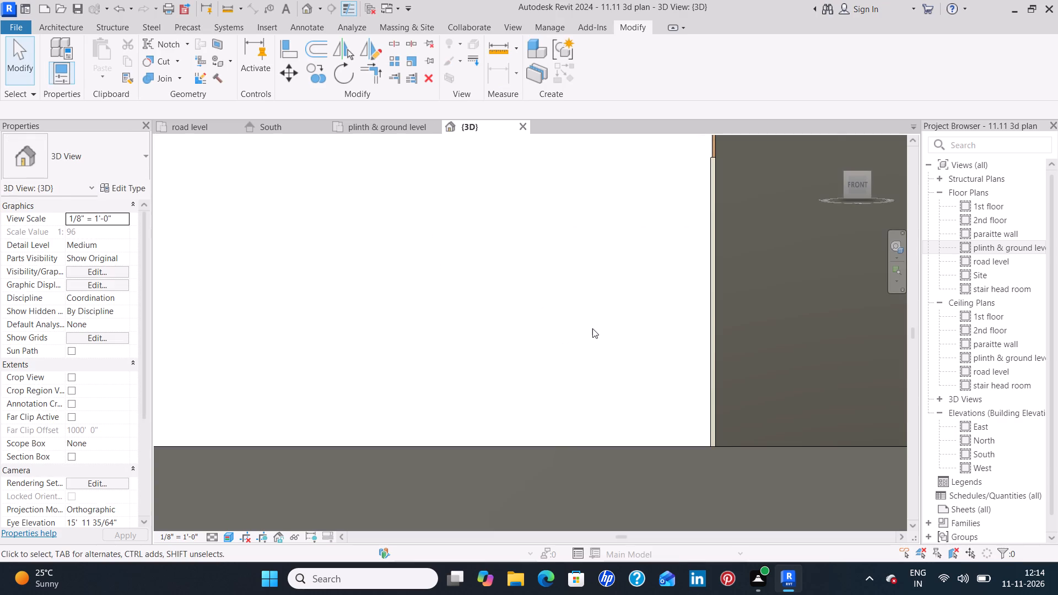
scroll(592, 328, down, 4)
middle_drag(449, 376, 665, 268)
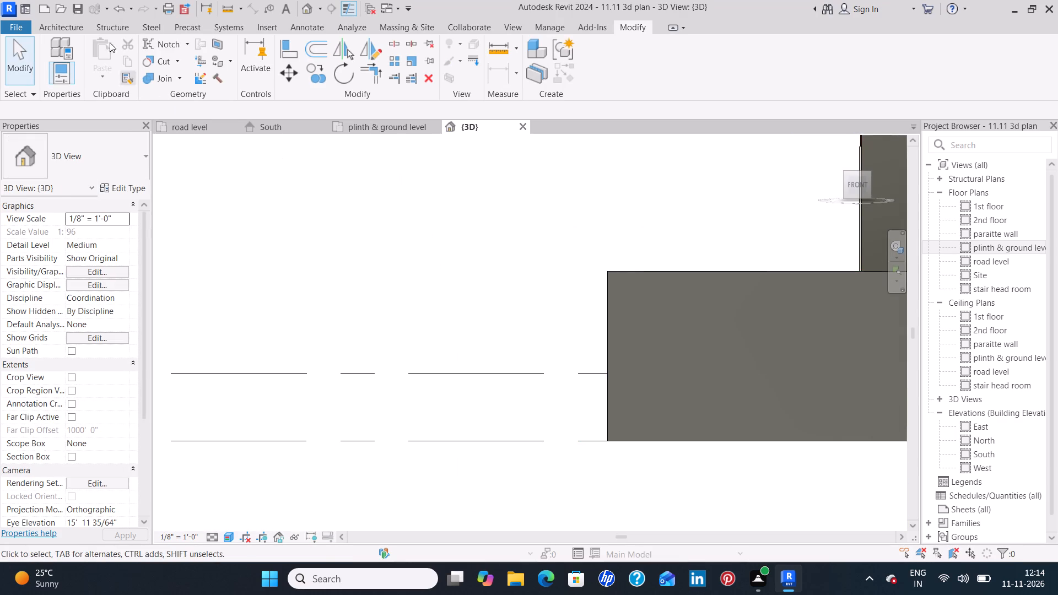
click(64, 28)
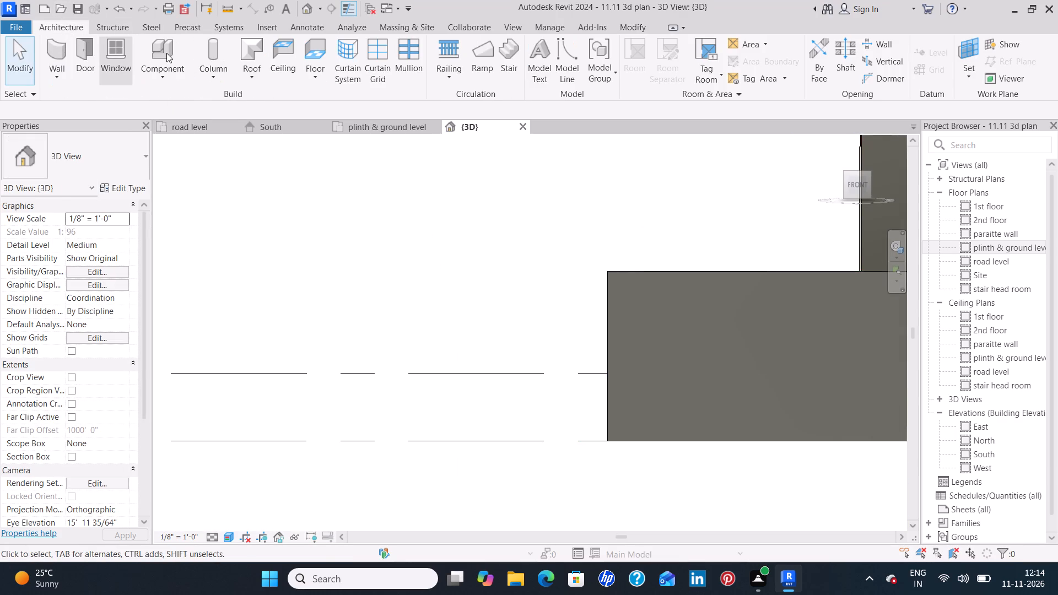
click(164, 74)
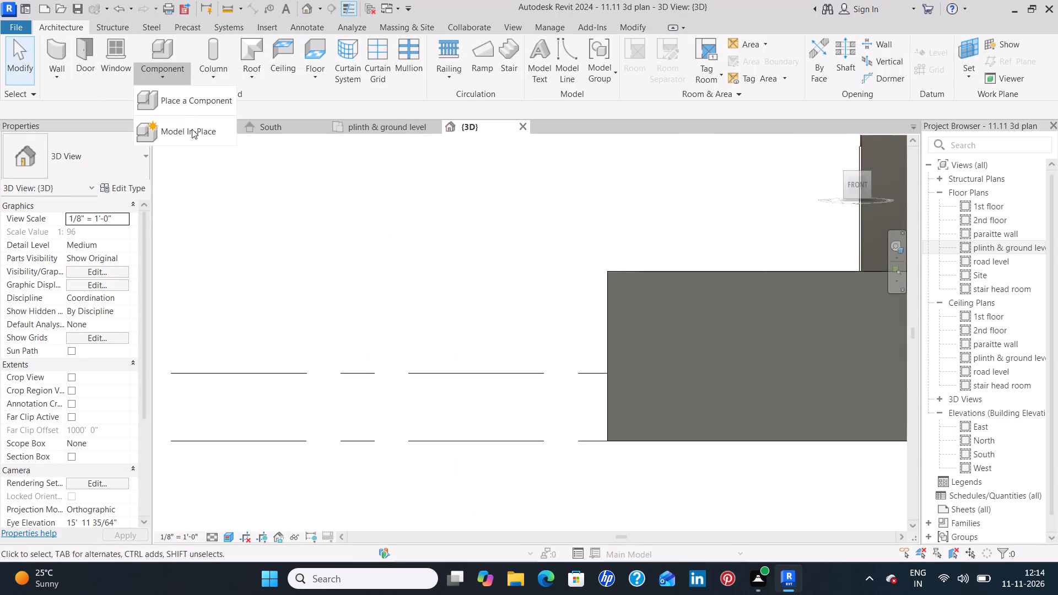
click(192, 129)
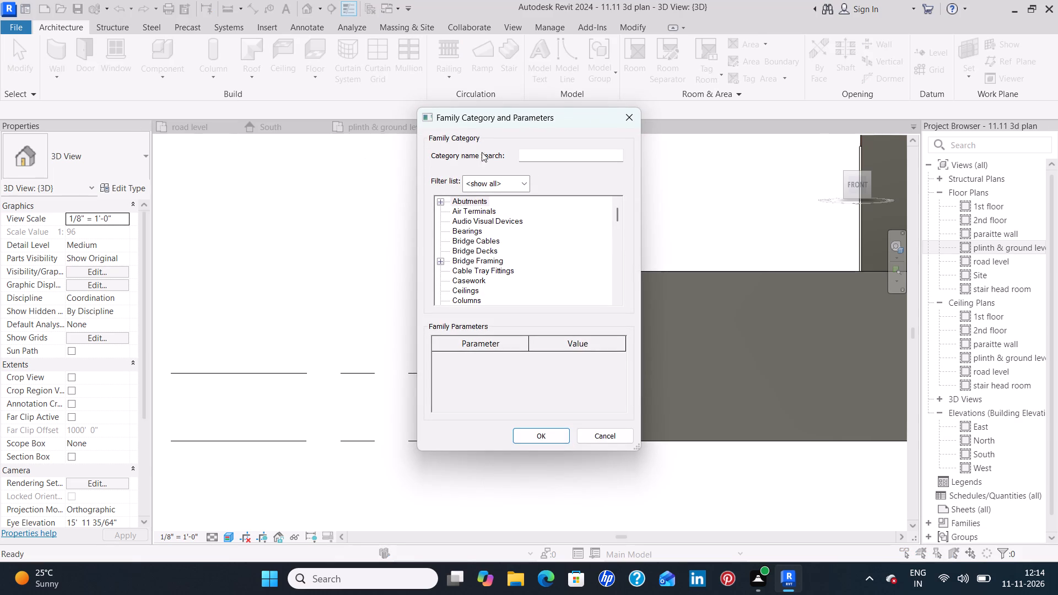
click(488, 279)
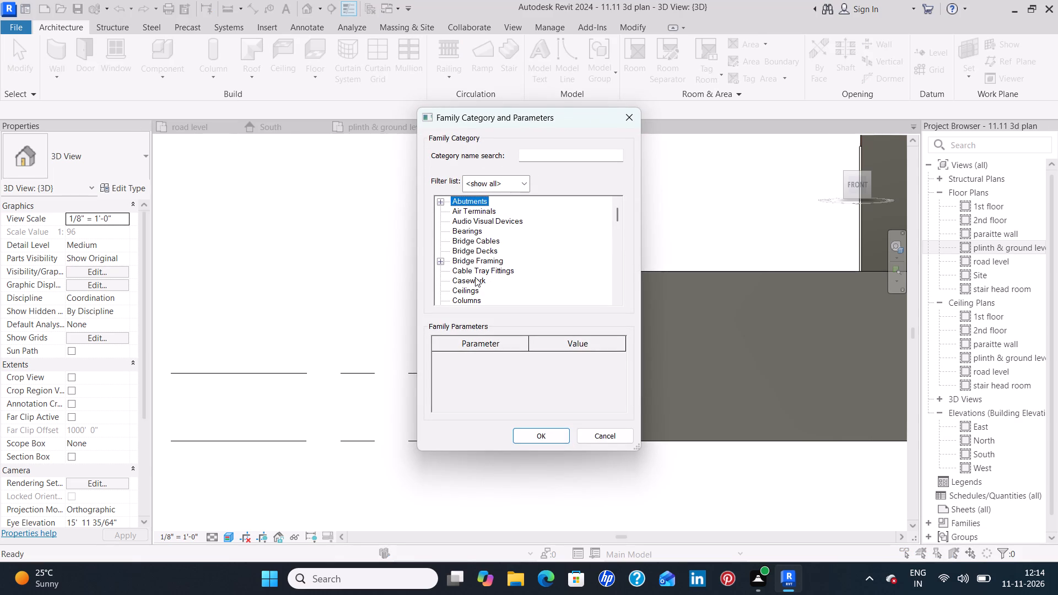
click(472, 278)
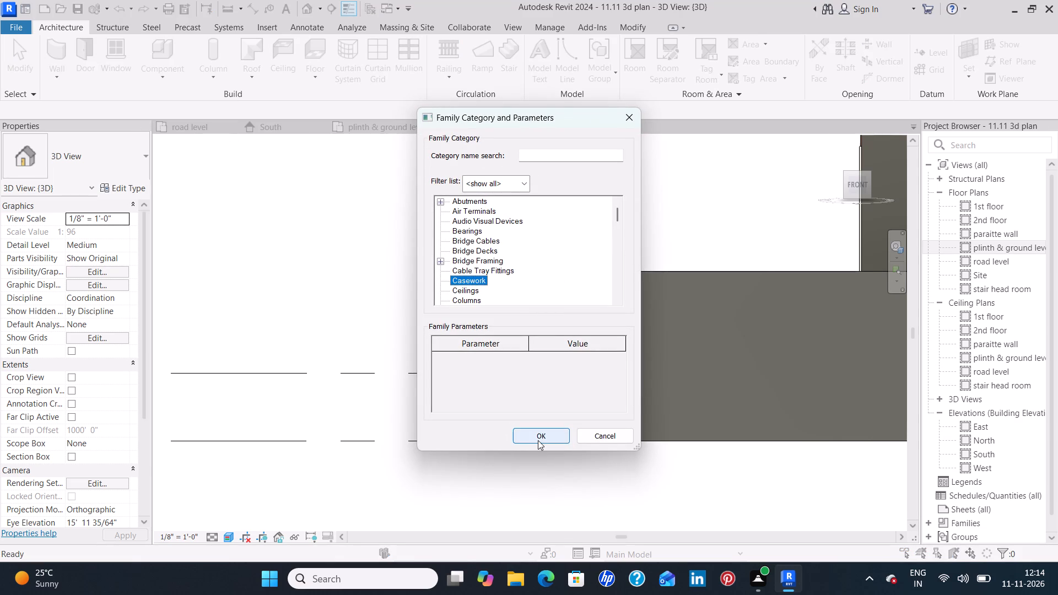
click(538, 440)
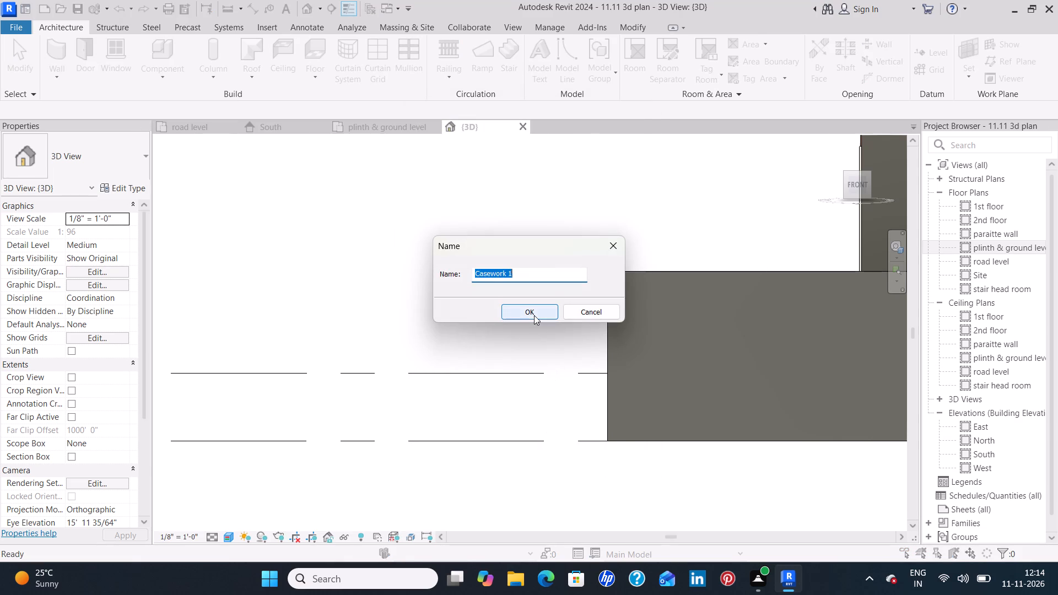
click(534, 315)
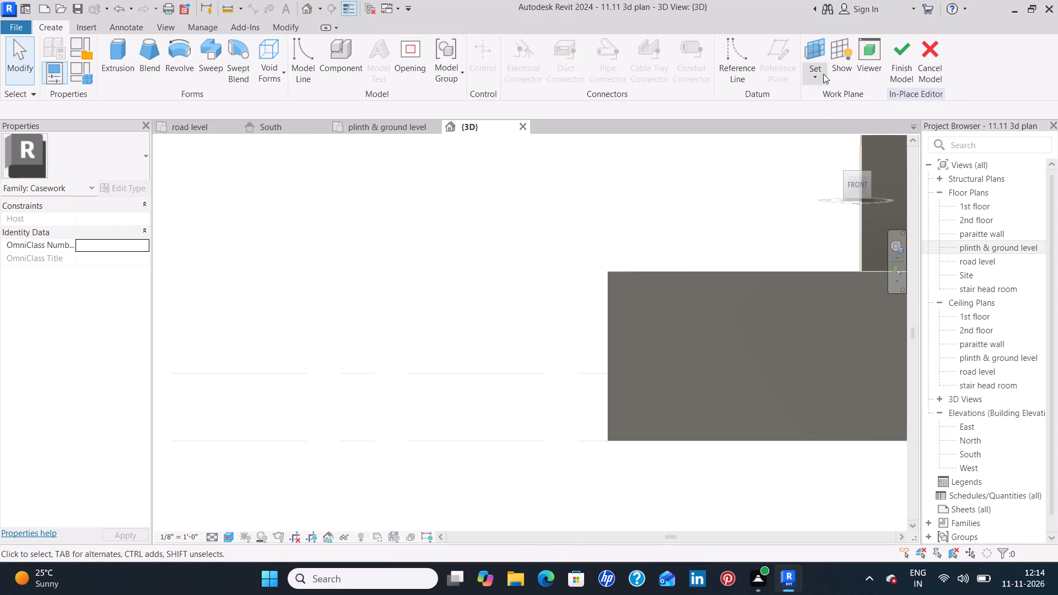
Set the work plane by picking the west end face of the low Generic - 6" wall above road level.
click(817, 52)
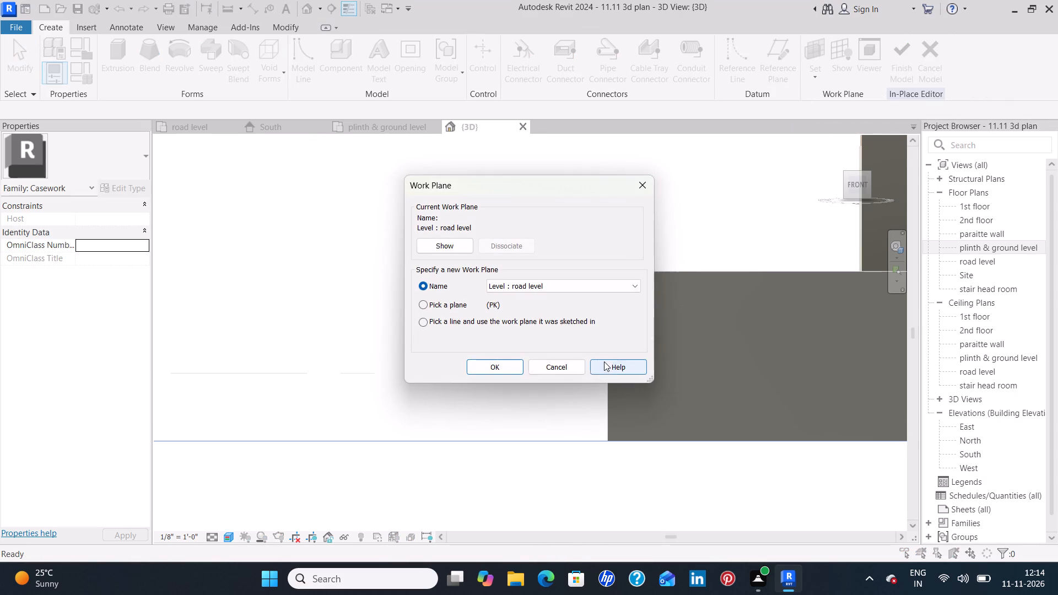
click(420, 302)
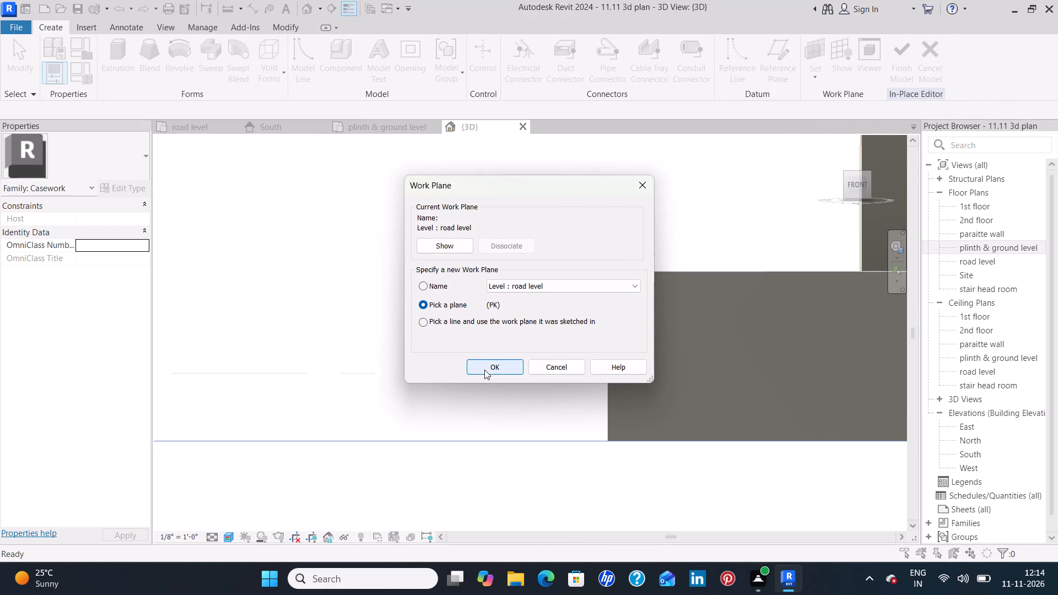
click(484, 370)
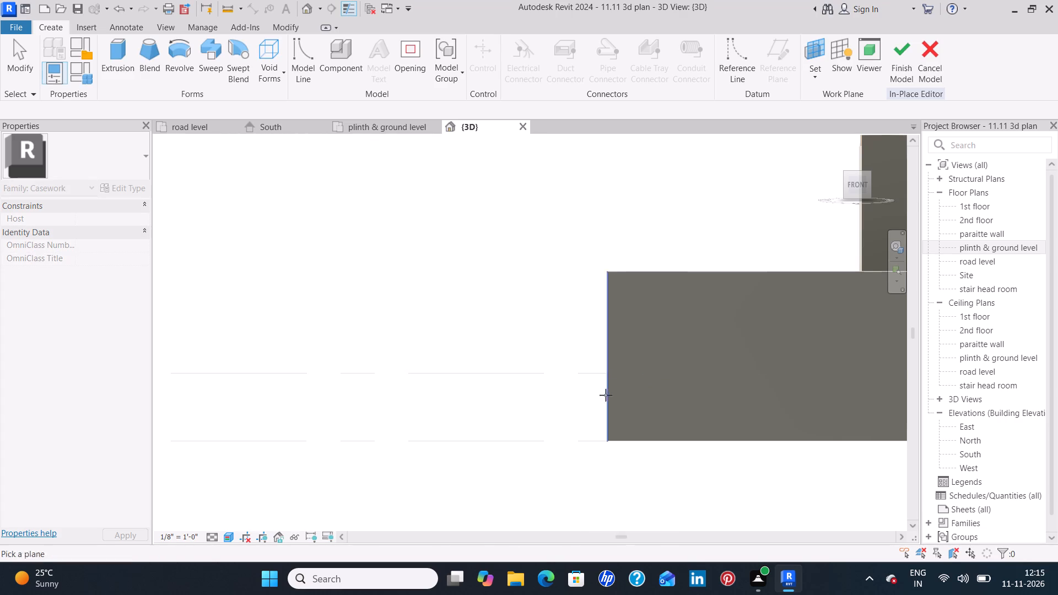
click(606, 385)
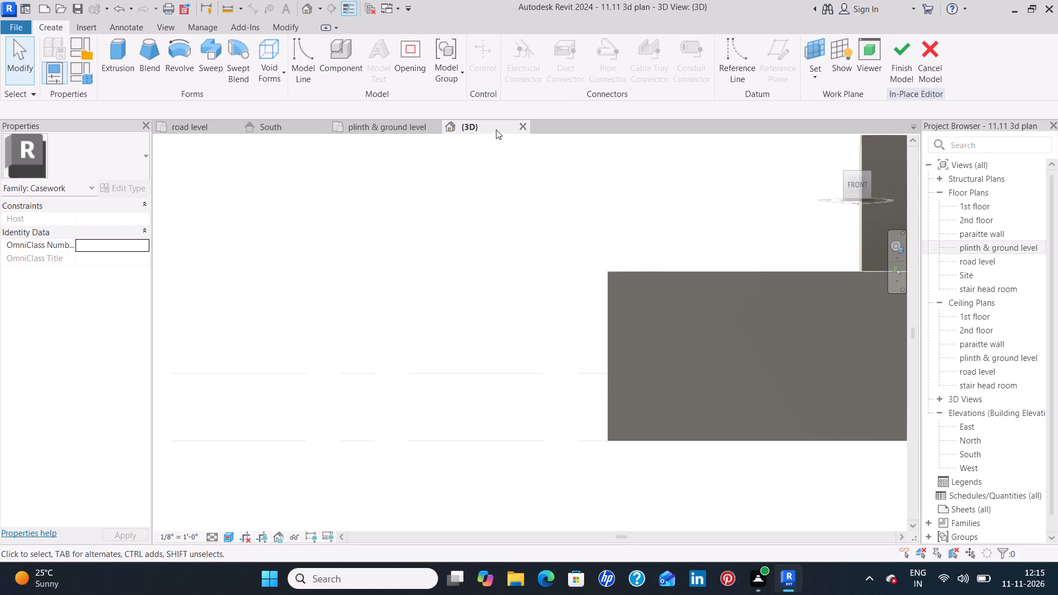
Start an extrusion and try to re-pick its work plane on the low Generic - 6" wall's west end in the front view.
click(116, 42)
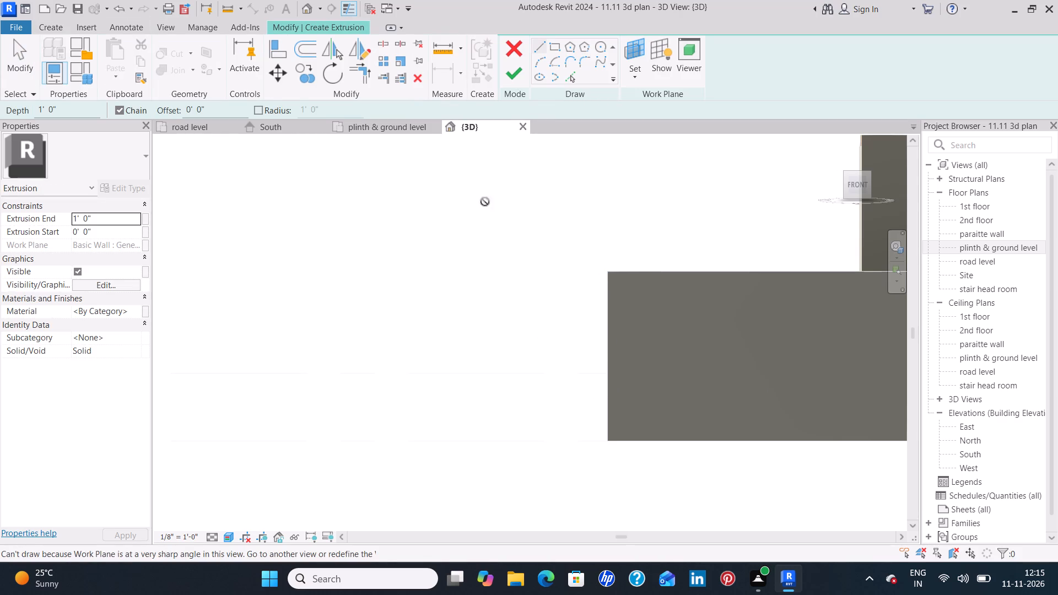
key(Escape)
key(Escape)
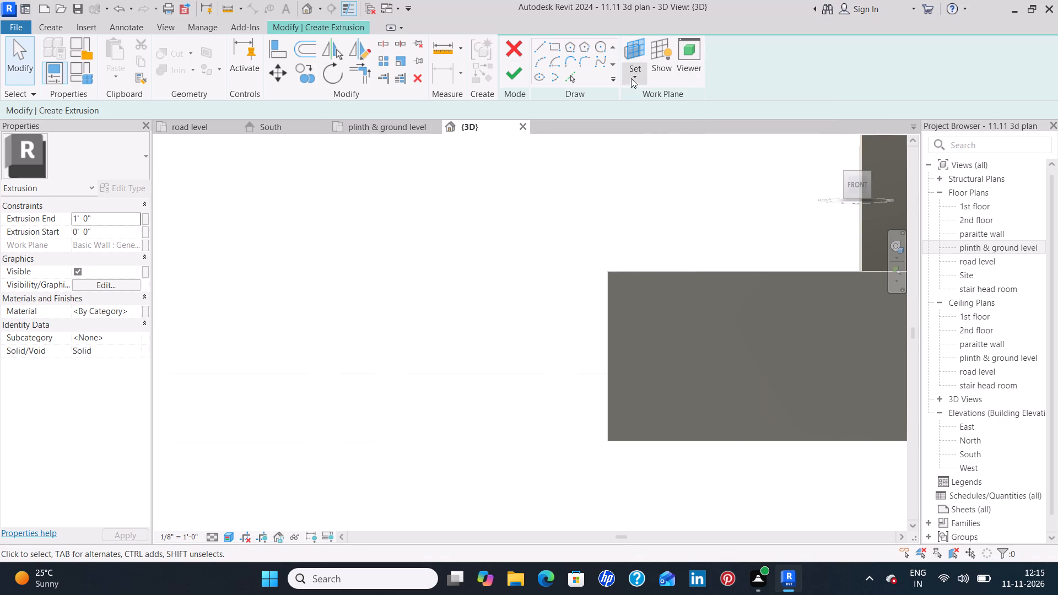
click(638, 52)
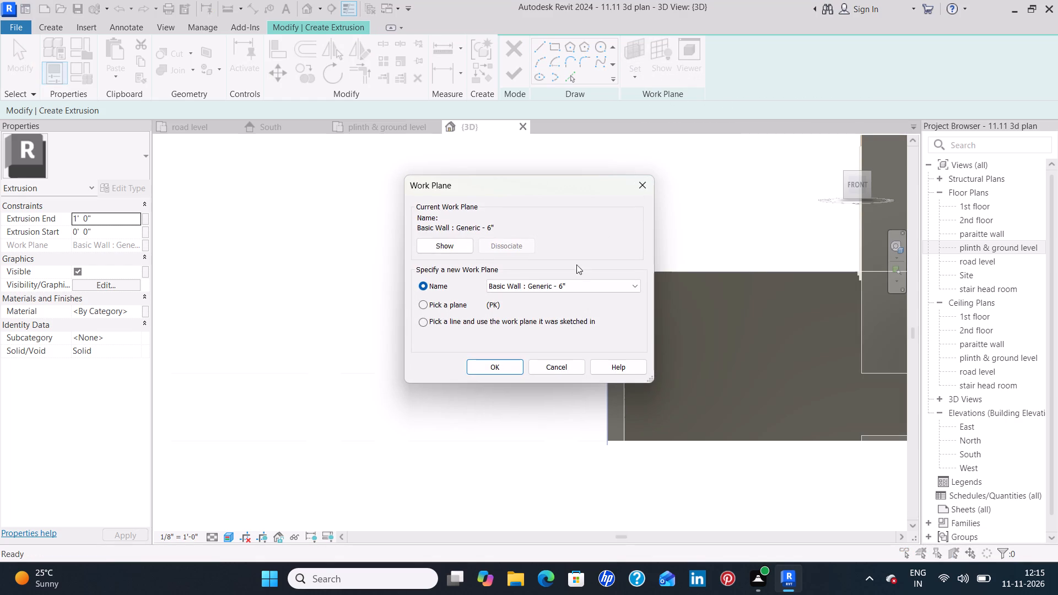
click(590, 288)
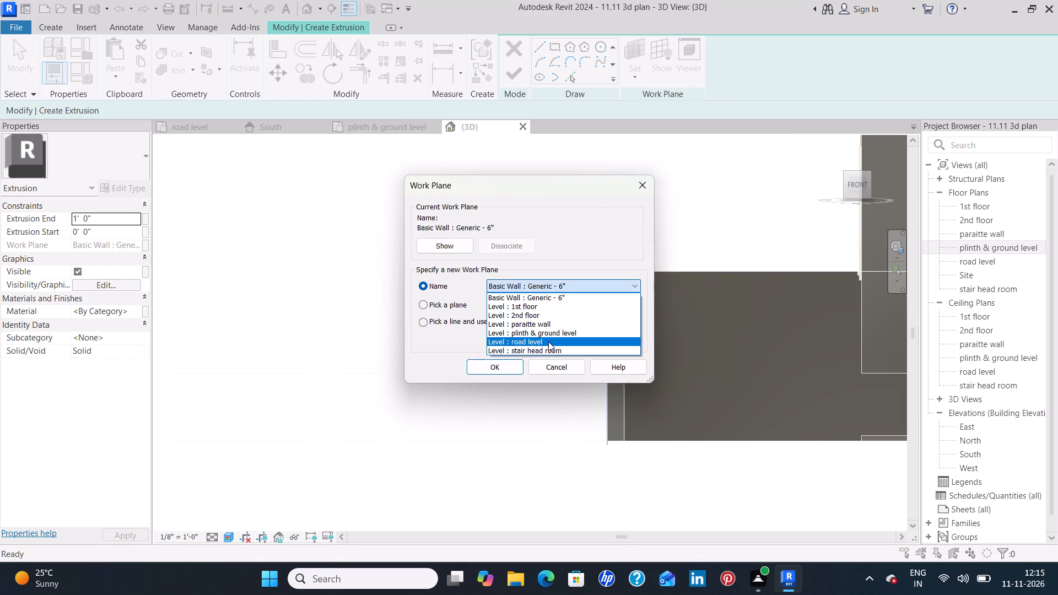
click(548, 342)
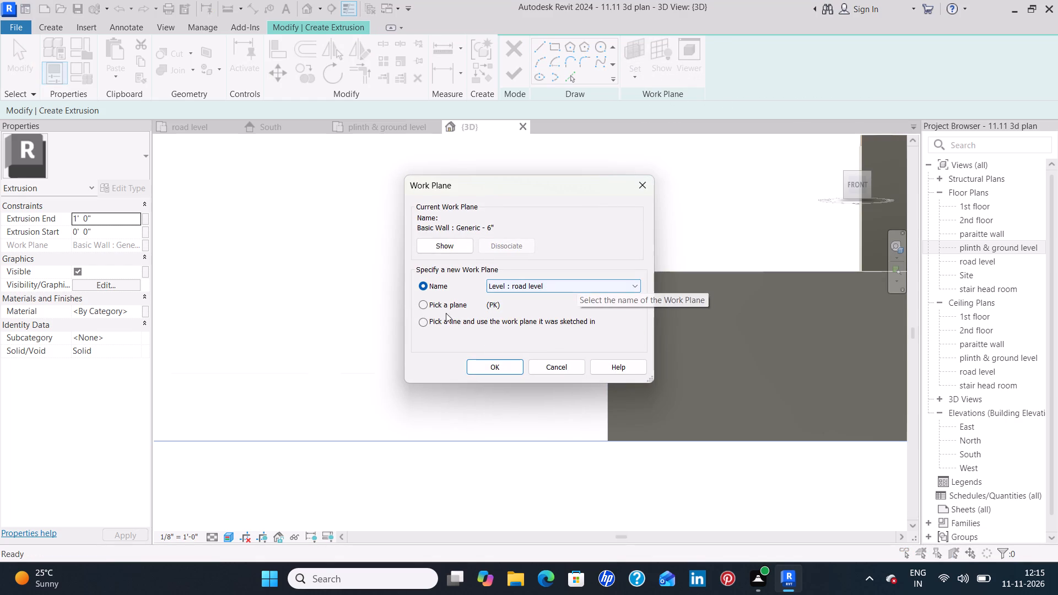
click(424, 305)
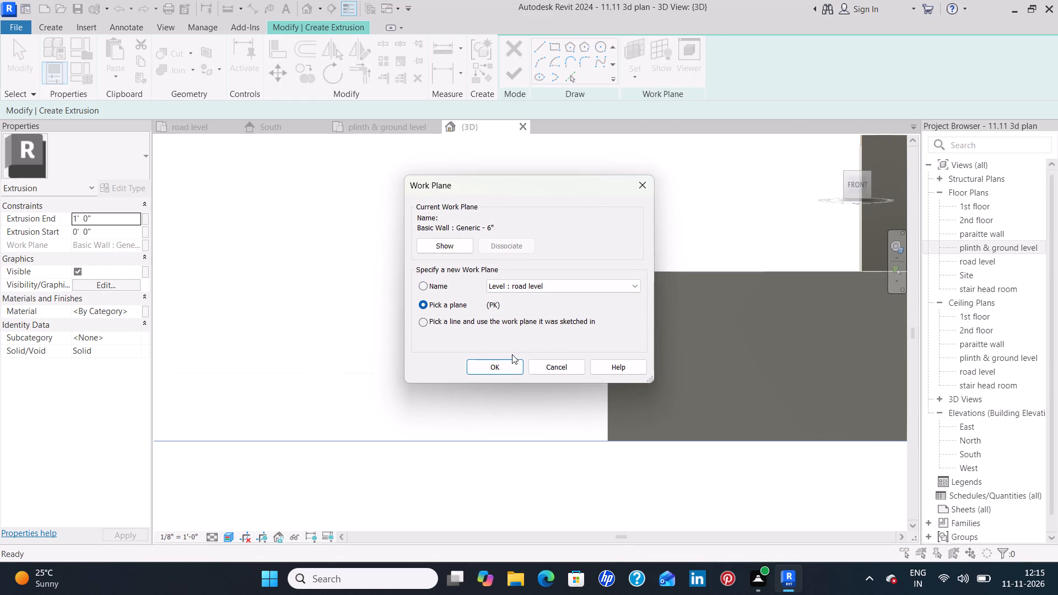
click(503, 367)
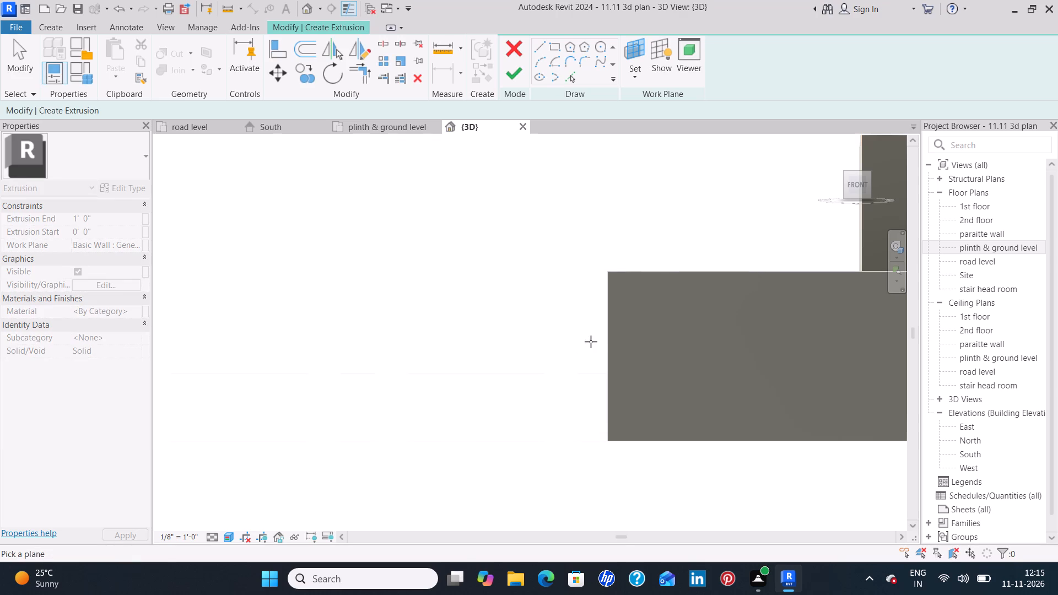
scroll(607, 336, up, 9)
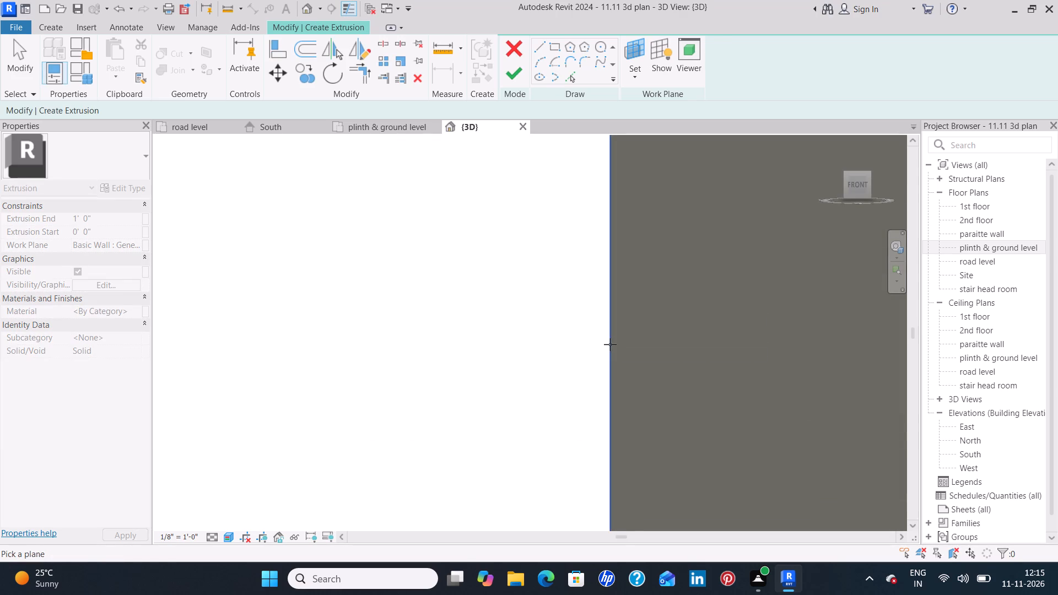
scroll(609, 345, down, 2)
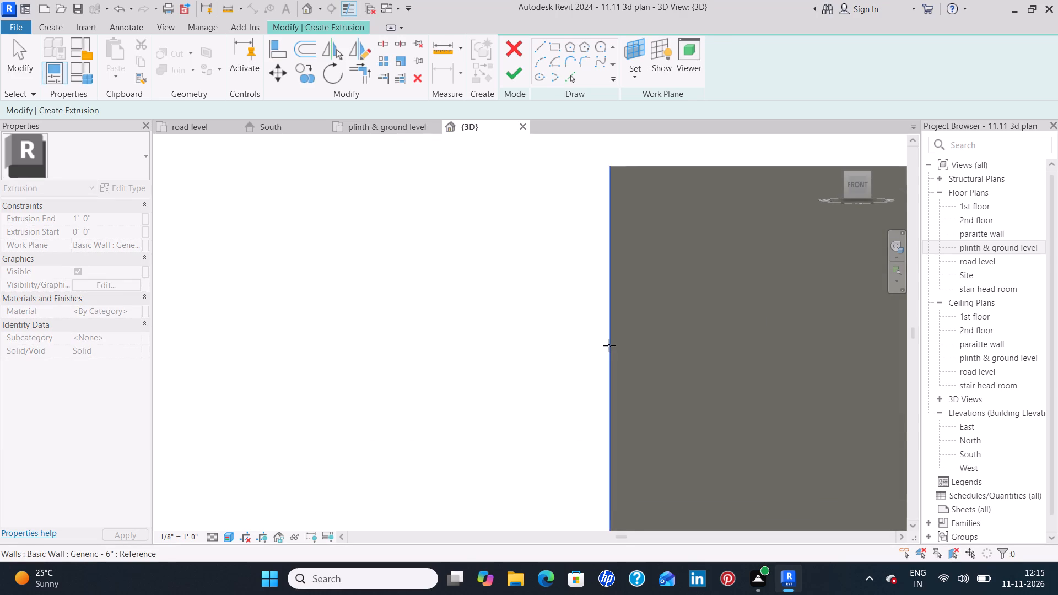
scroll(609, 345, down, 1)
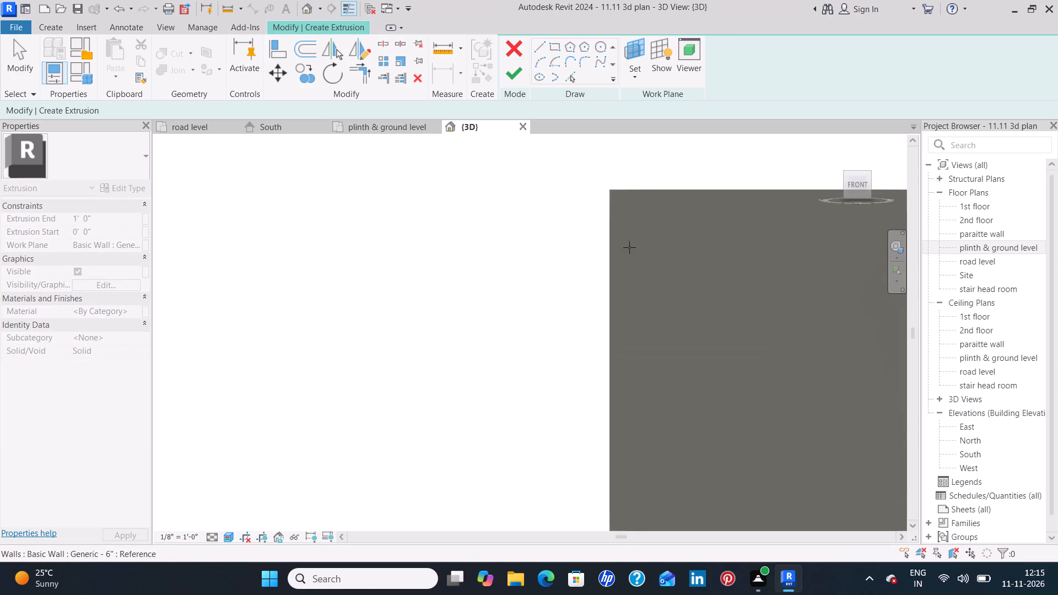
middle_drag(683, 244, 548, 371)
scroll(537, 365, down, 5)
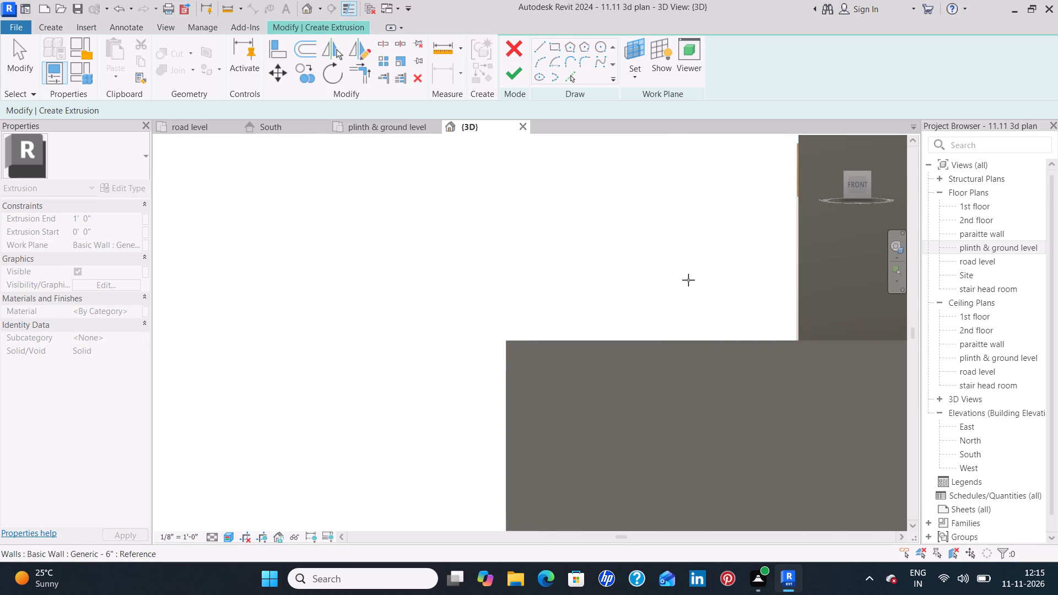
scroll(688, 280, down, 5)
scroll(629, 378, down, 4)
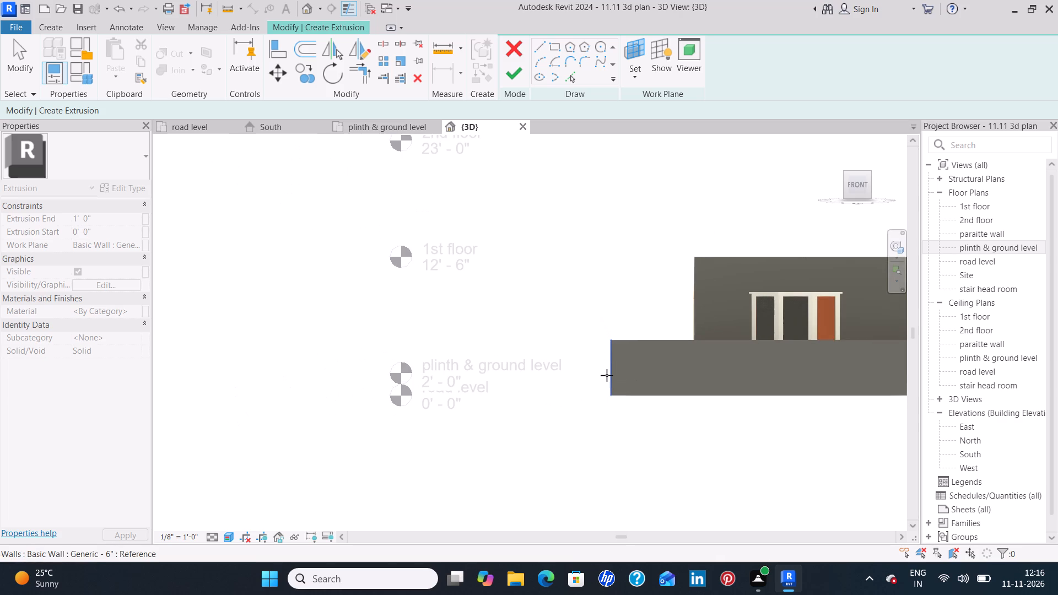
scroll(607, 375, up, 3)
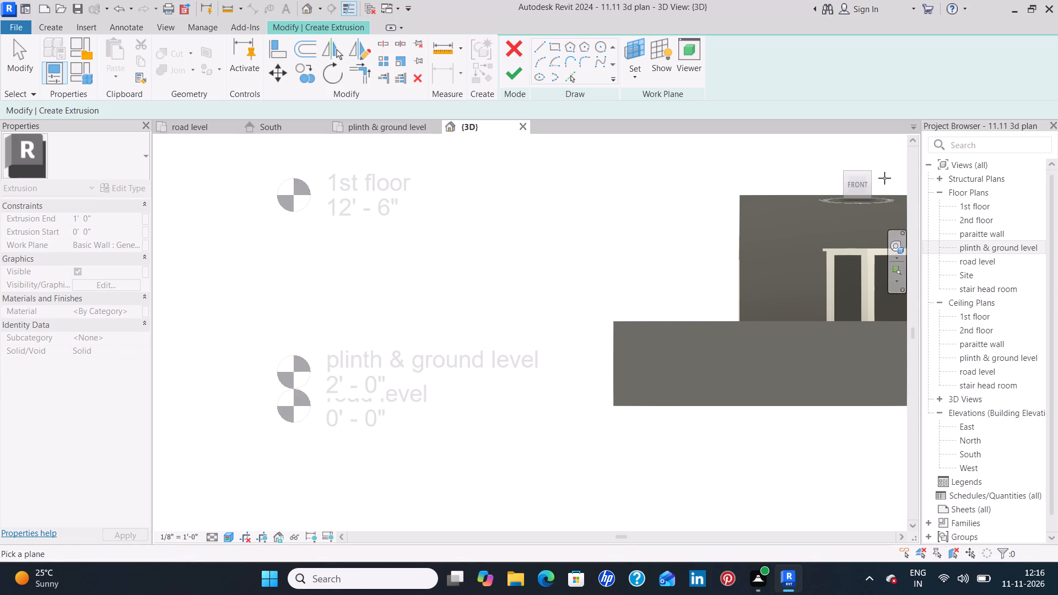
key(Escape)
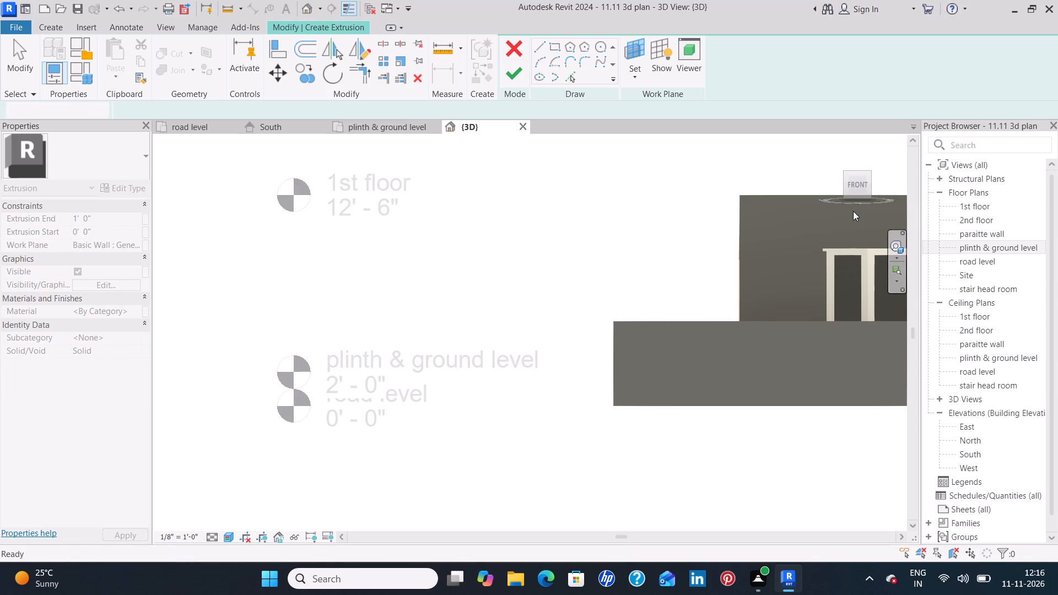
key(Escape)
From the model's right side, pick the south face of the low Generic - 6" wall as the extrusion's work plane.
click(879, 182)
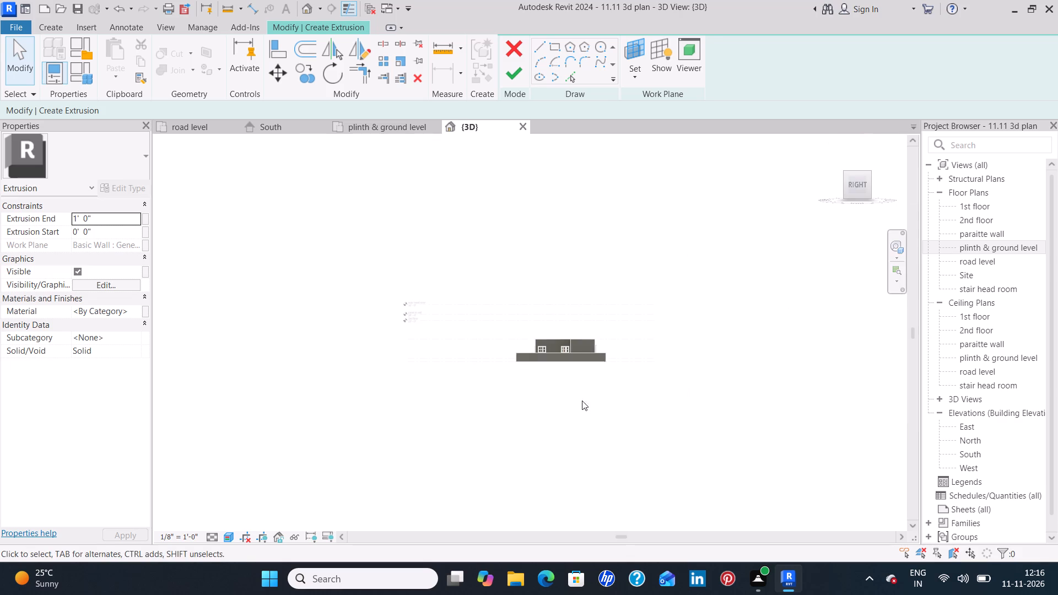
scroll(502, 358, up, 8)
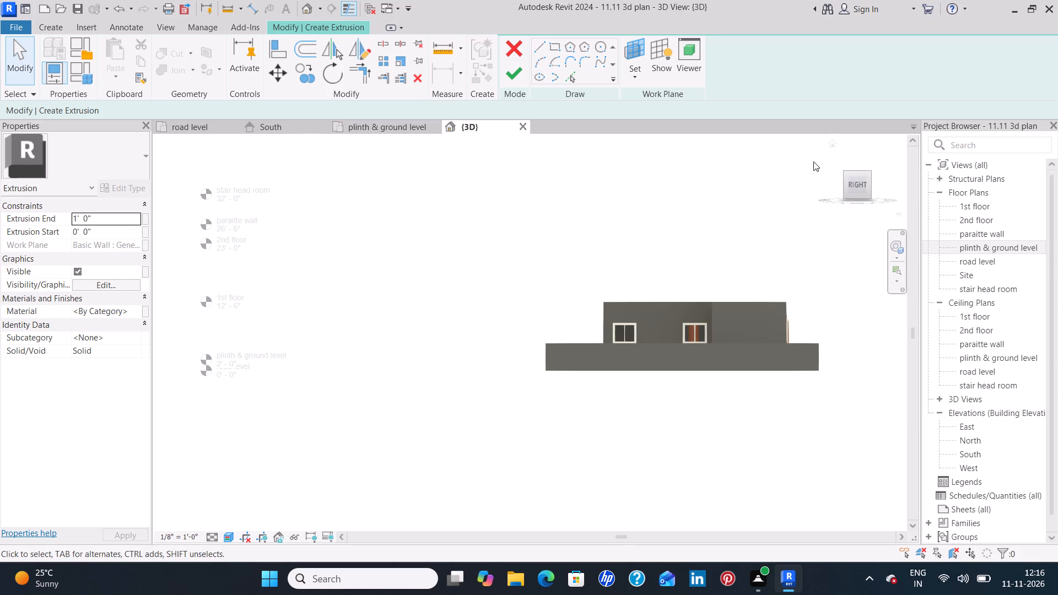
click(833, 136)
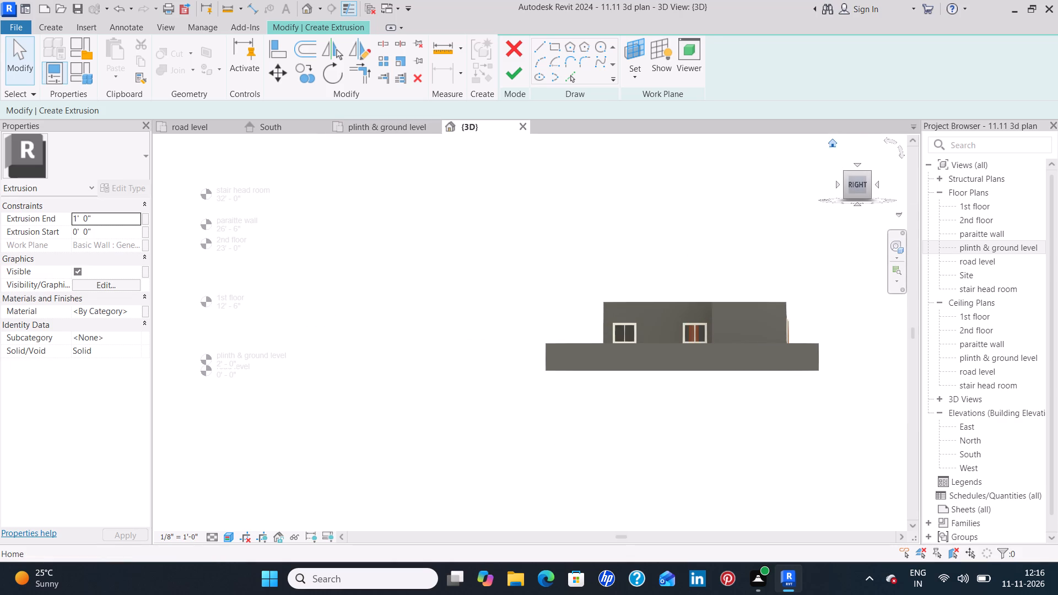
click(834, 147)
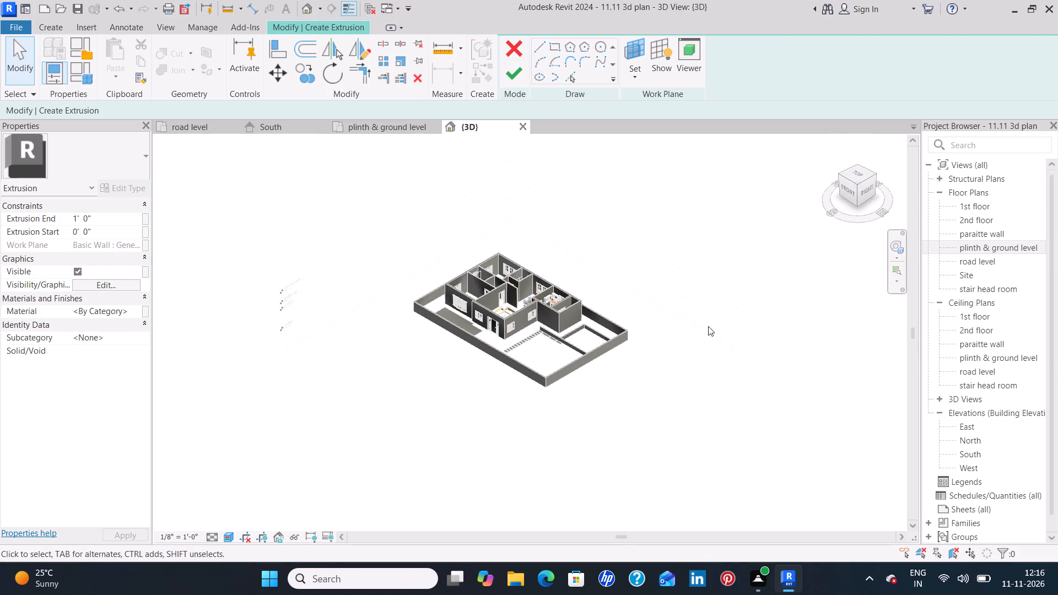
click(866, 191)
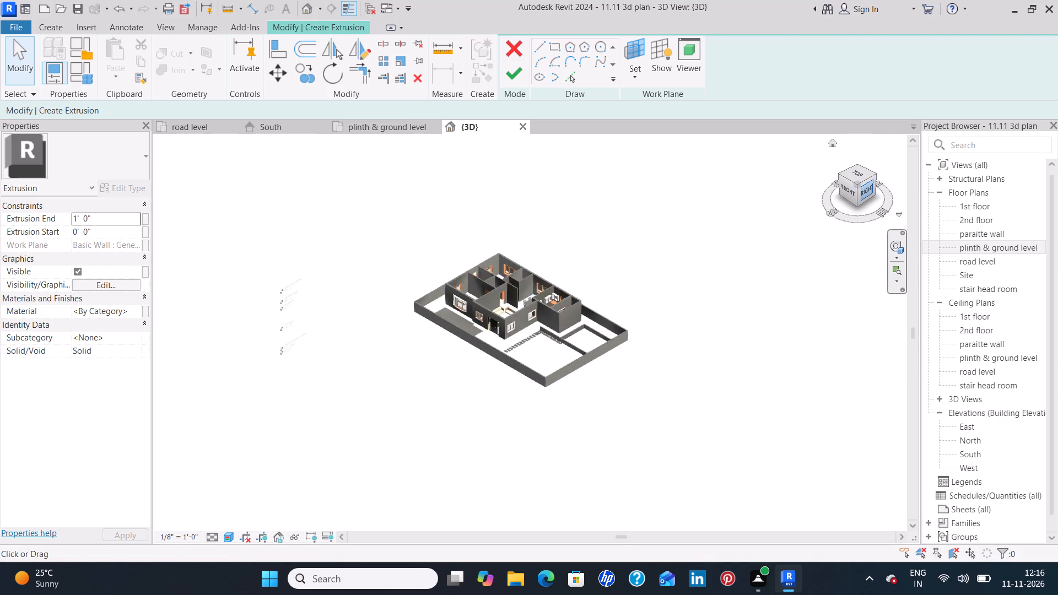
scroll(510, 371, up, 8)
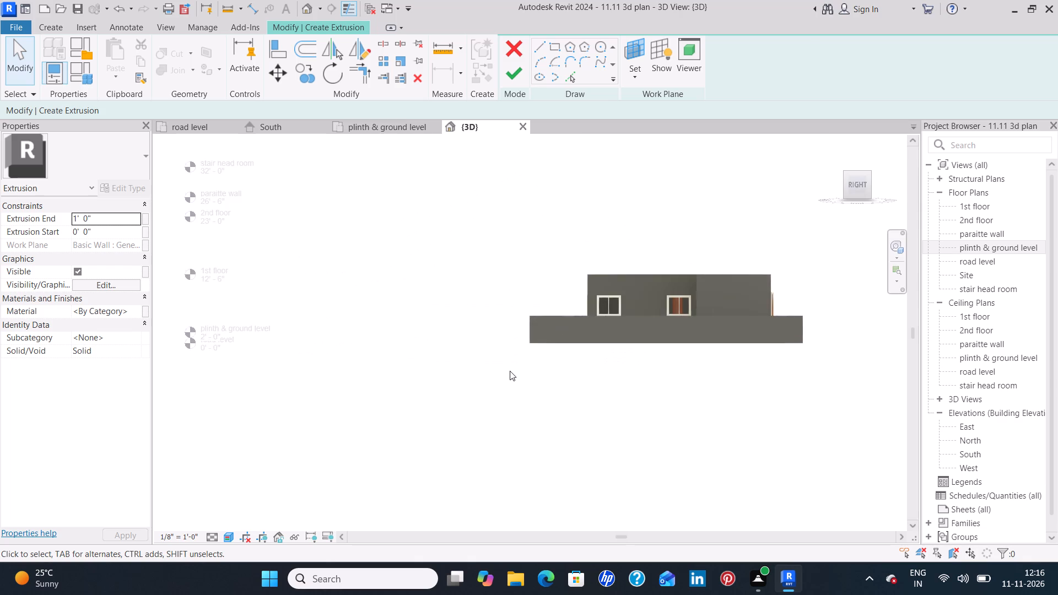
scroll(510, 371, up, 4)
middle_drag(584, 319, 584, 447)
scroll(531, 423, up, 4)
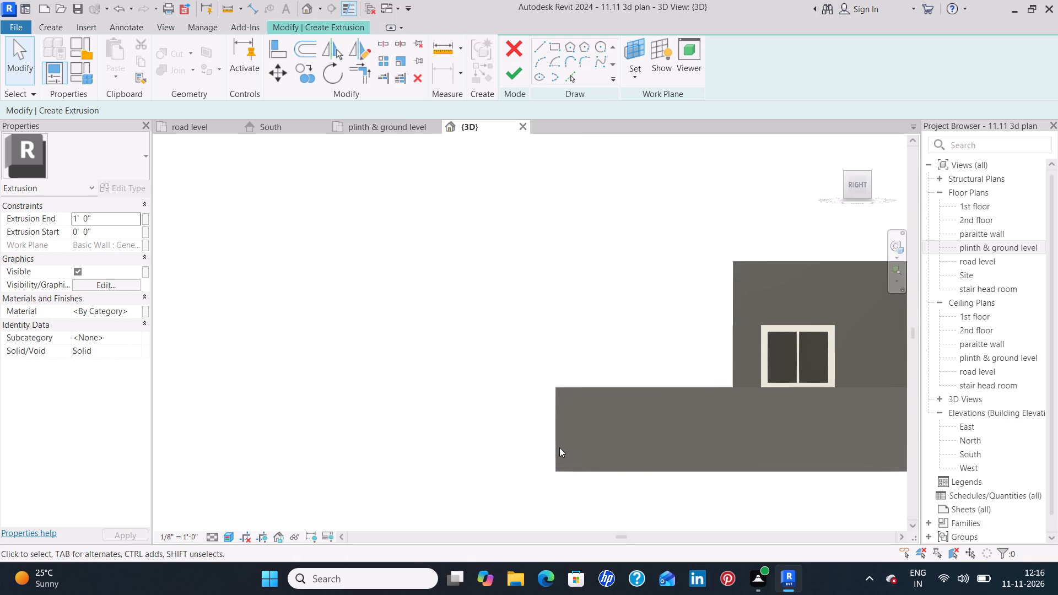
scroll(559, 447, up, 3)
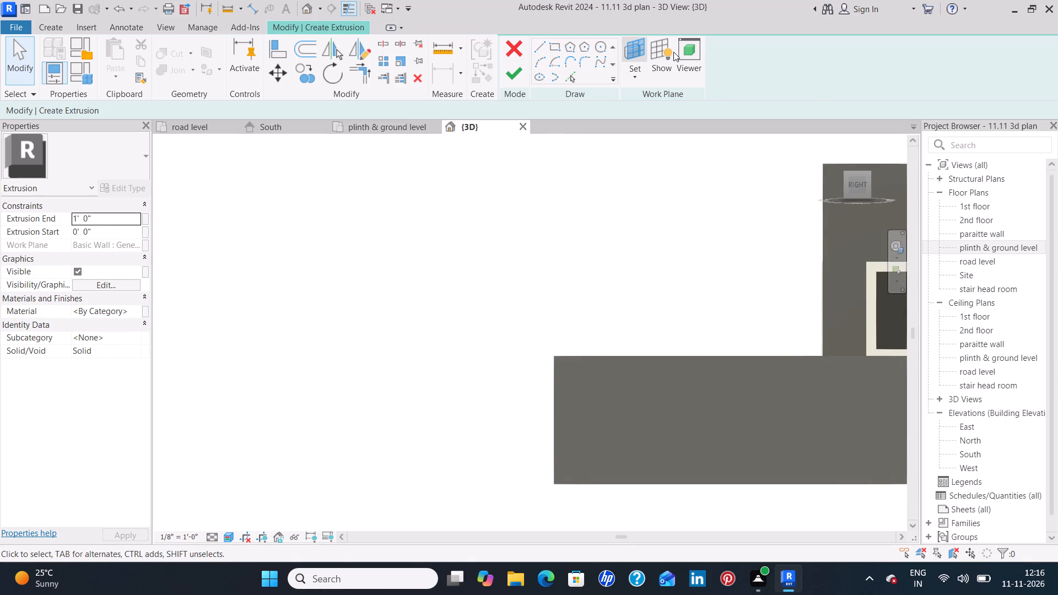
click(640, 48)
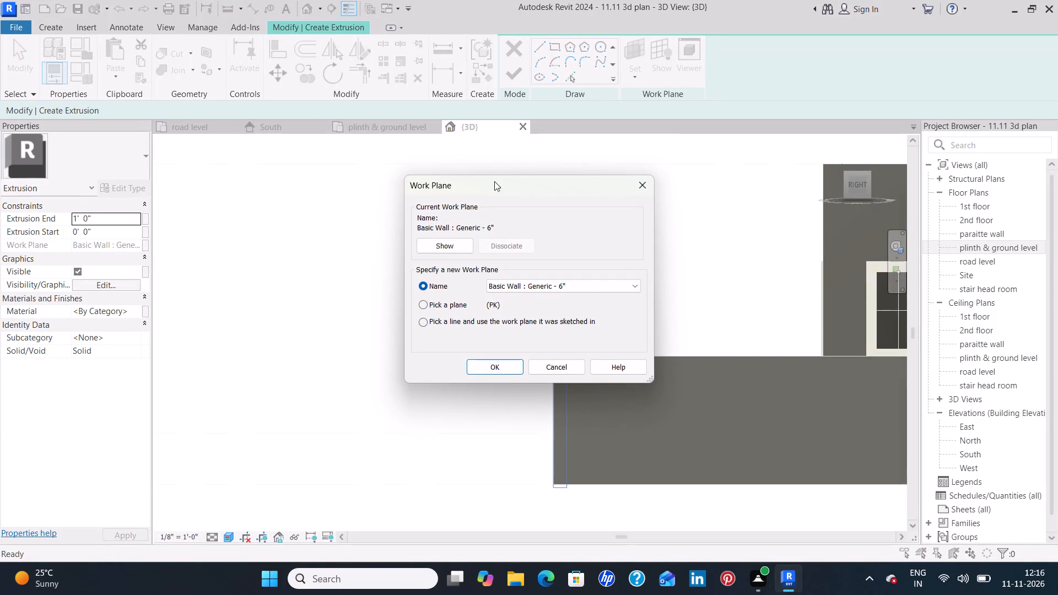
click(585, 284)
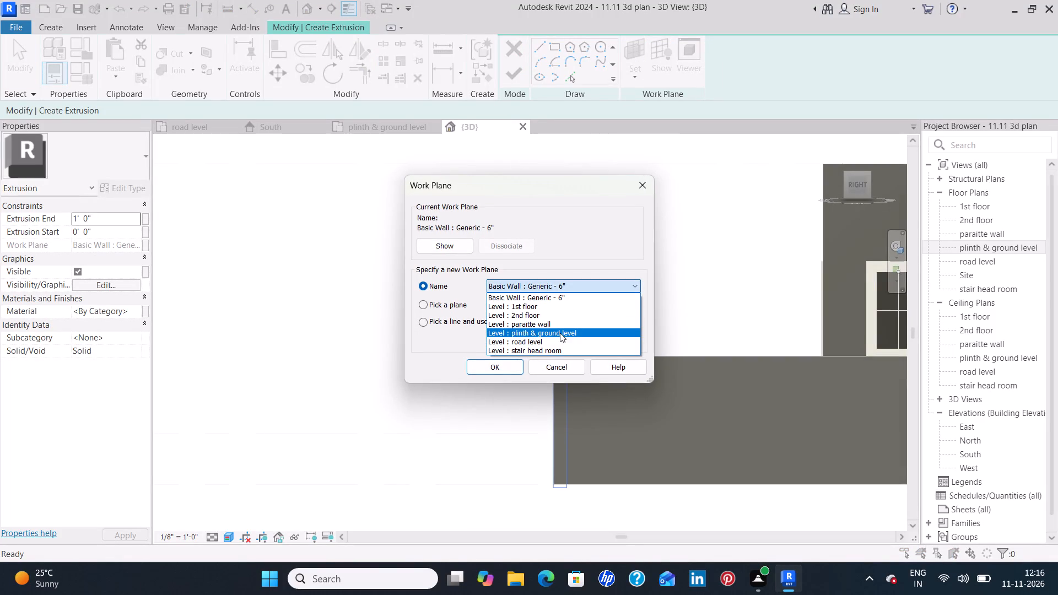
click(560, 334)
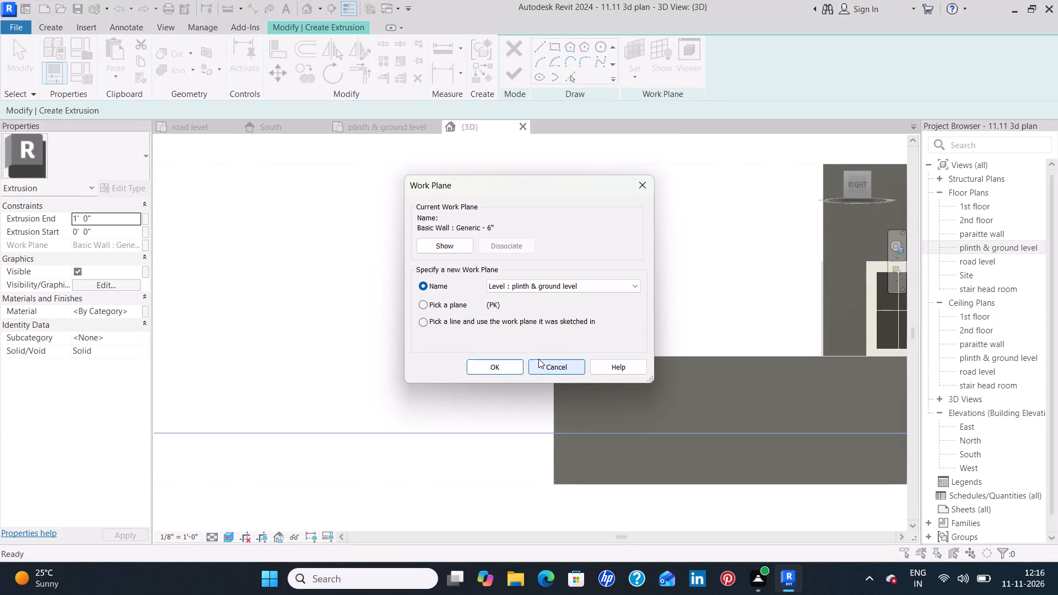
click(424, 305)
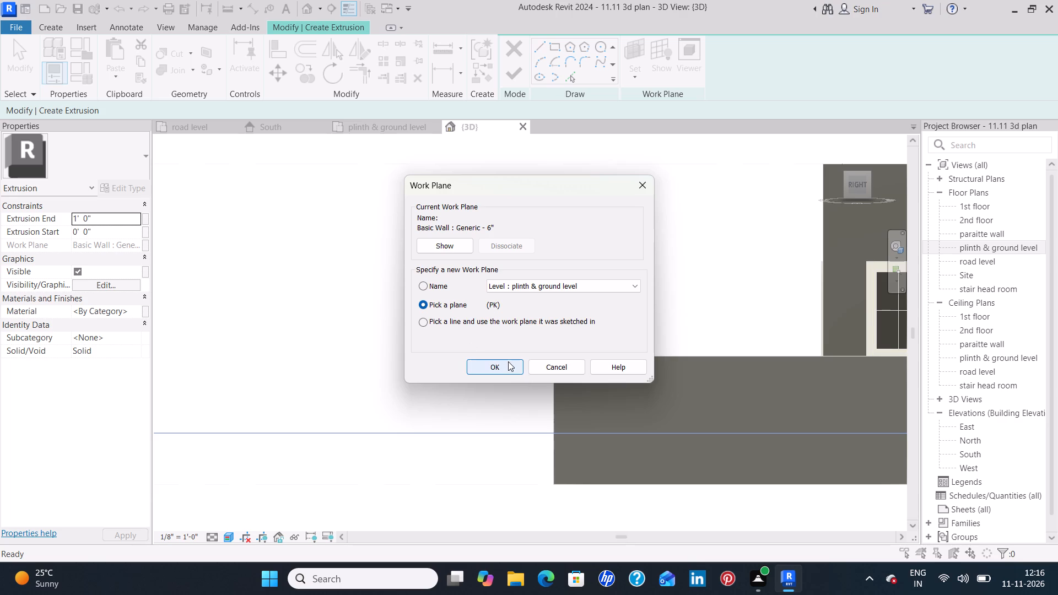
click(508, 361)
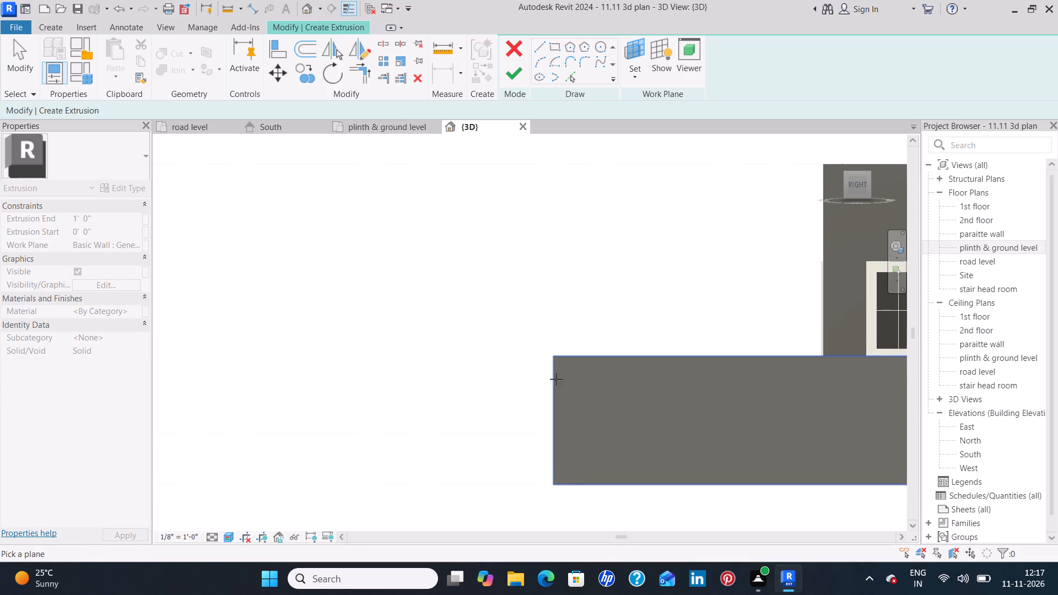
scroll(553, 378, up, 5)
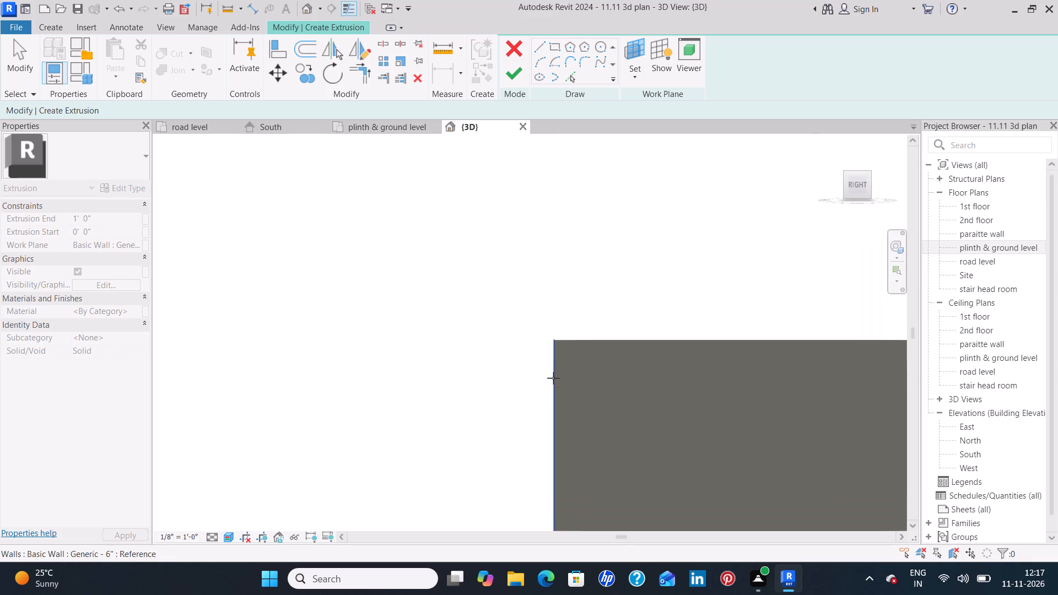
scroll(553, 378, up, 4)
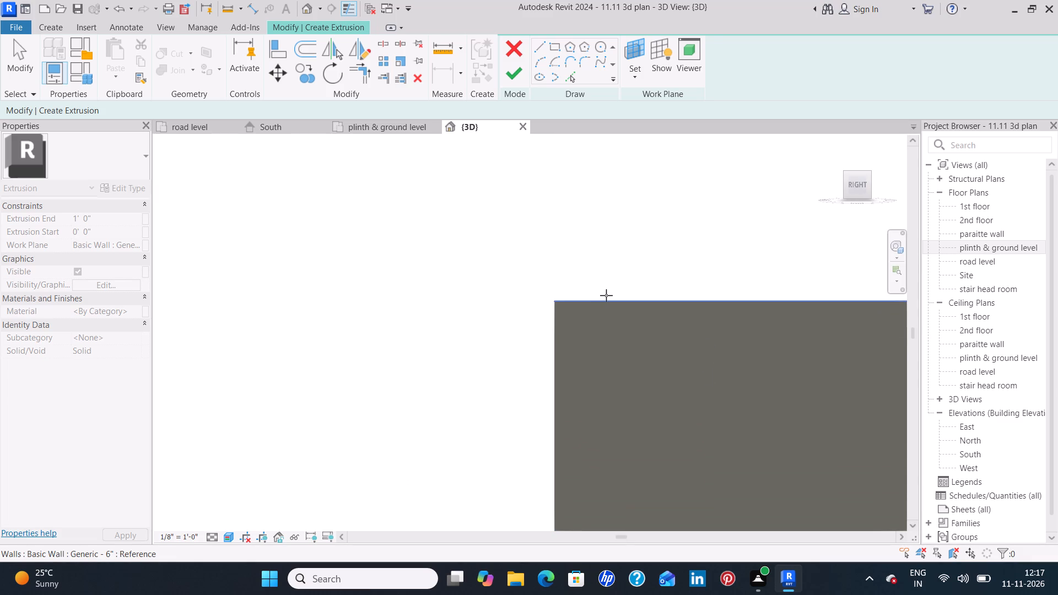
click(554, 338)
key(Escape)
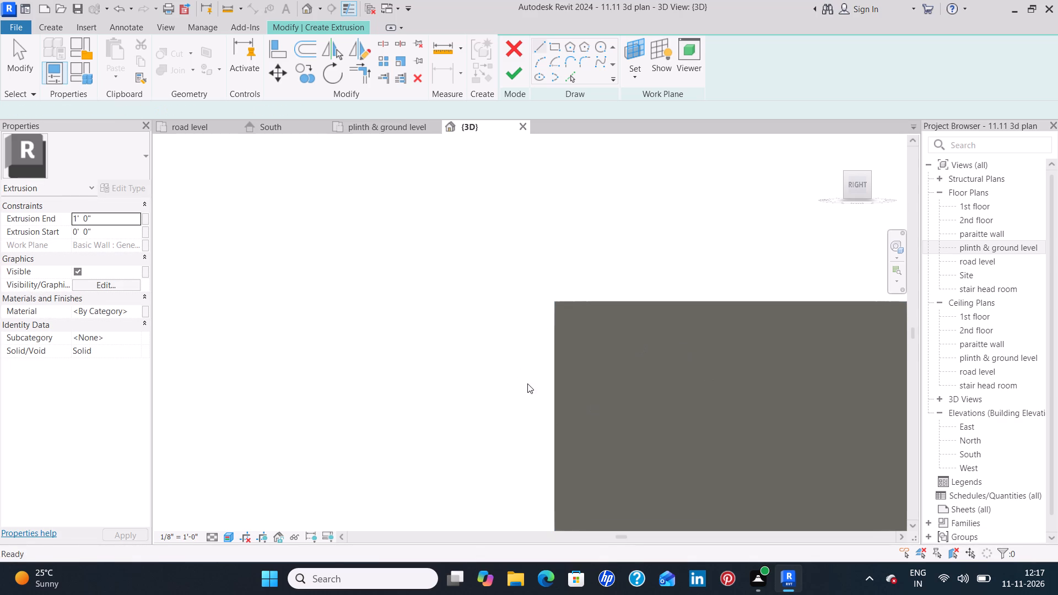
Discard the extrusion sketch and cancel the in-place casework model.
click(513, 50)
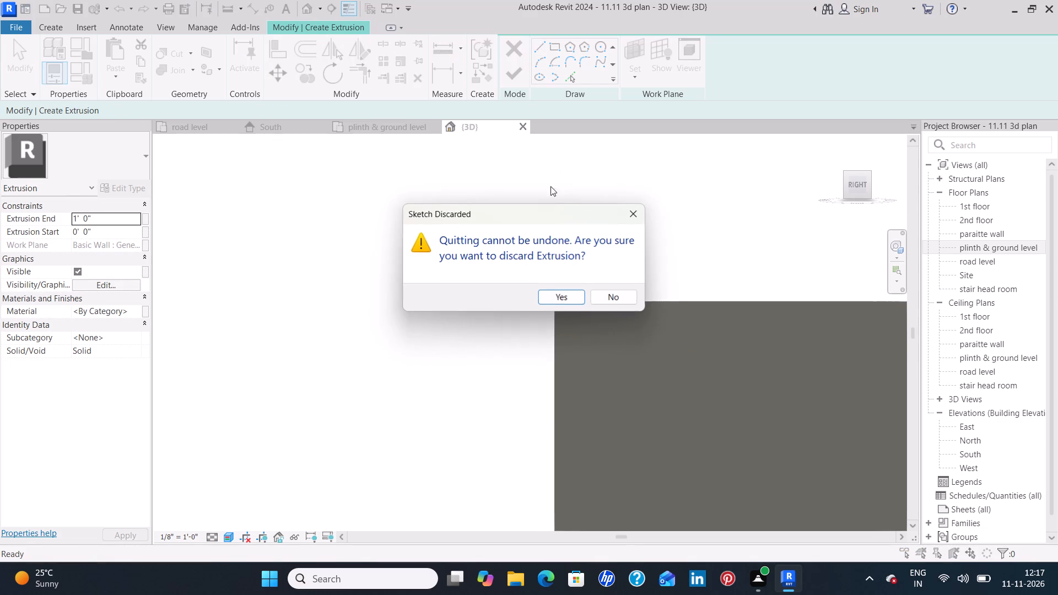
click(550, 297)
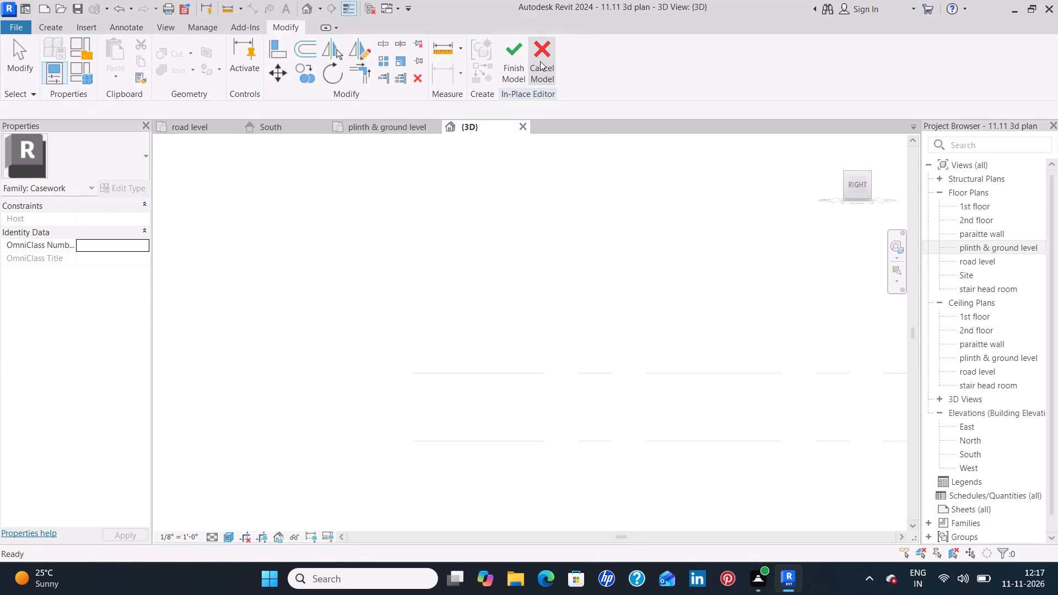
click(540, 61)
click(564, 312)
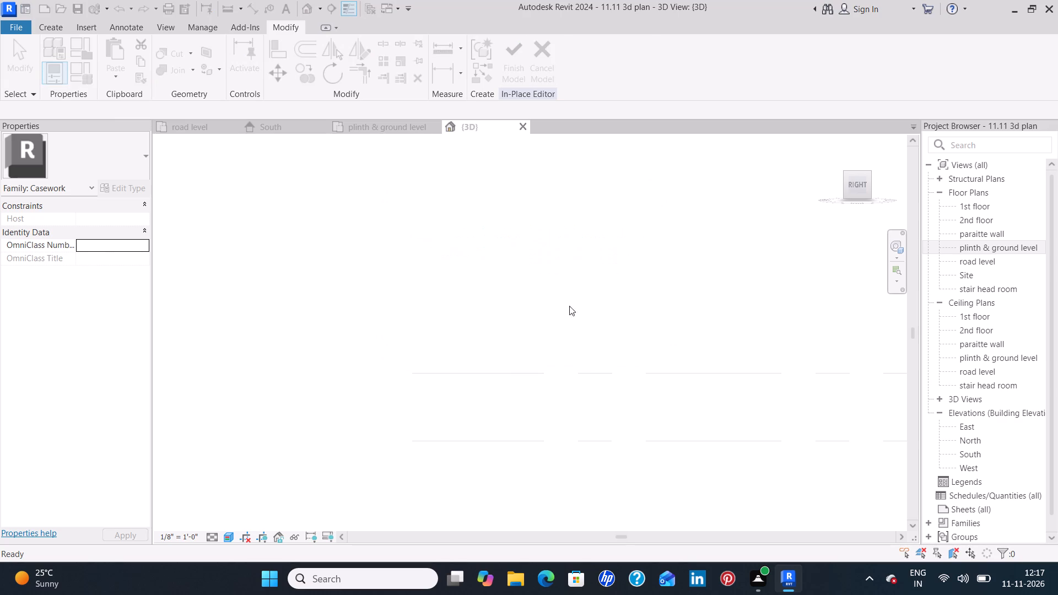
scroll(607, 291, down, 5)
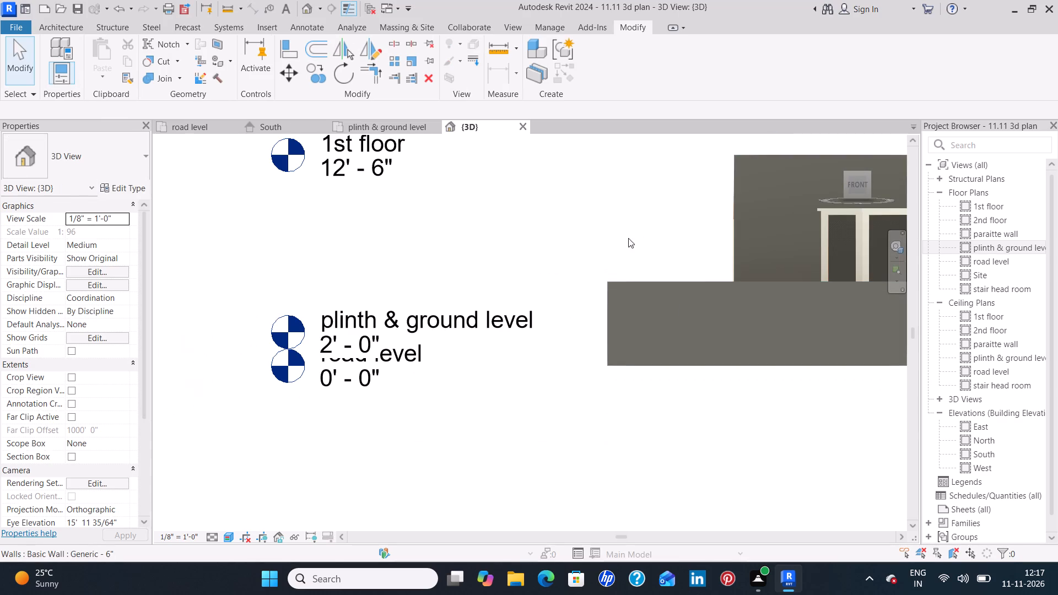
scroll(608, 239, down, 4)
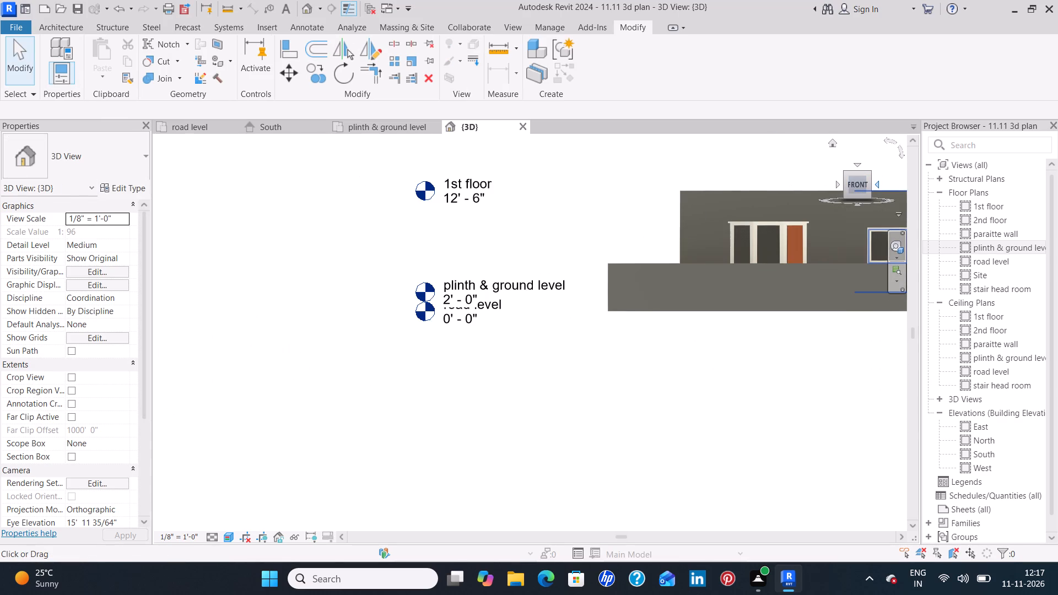
Examine the entrance corner of the house and the low boundary wall from the model's right side and in the home 3D view.
click(877, 186)
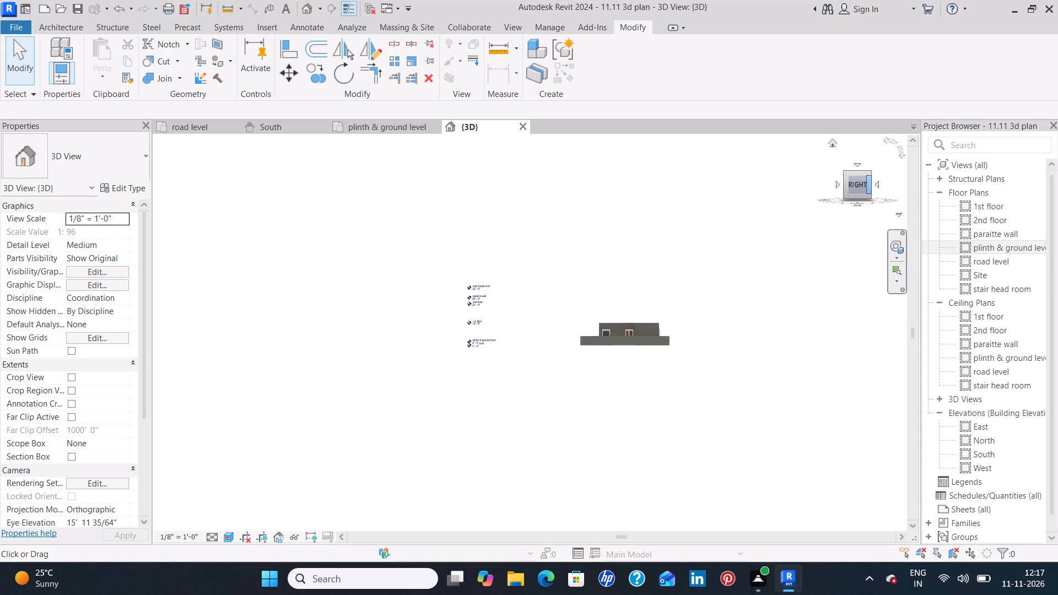
click(832, 143)
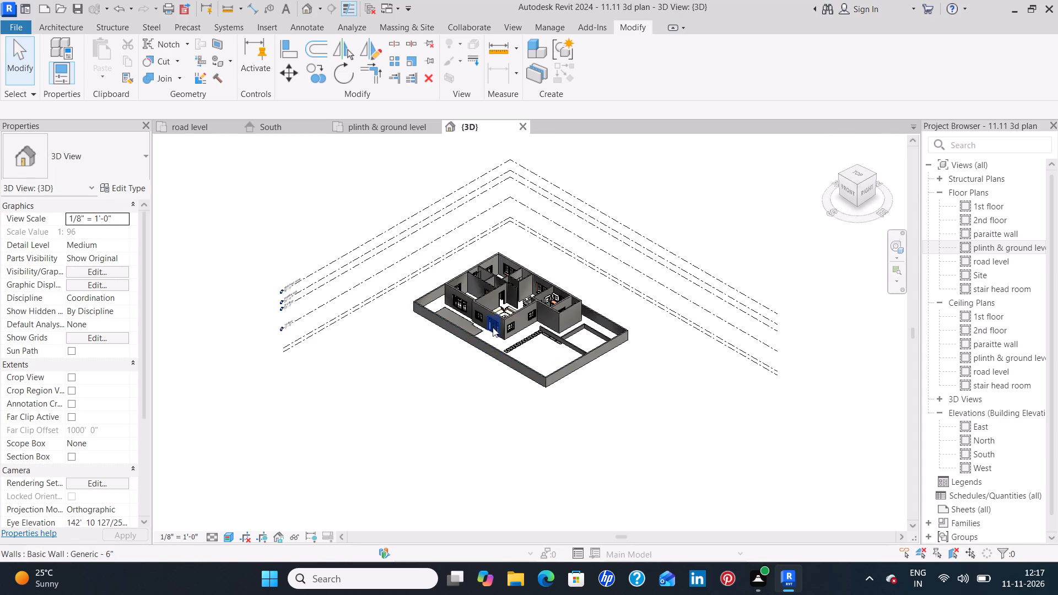
scroll(493, 323, up, 9)
scroll(498, 371, up, 5)
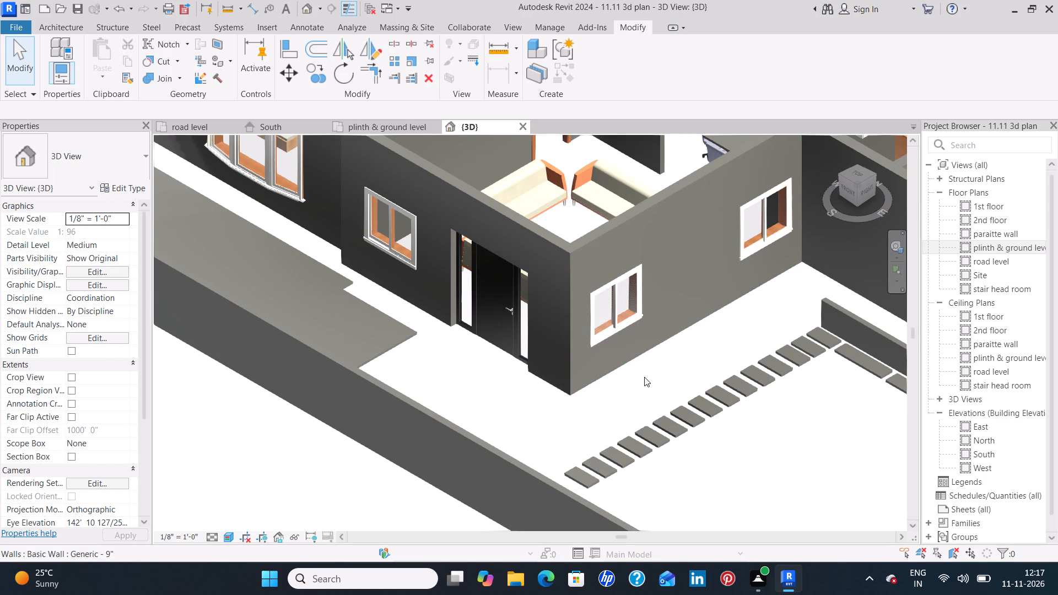
shift+middle_drag(644, 377, 545, 288)
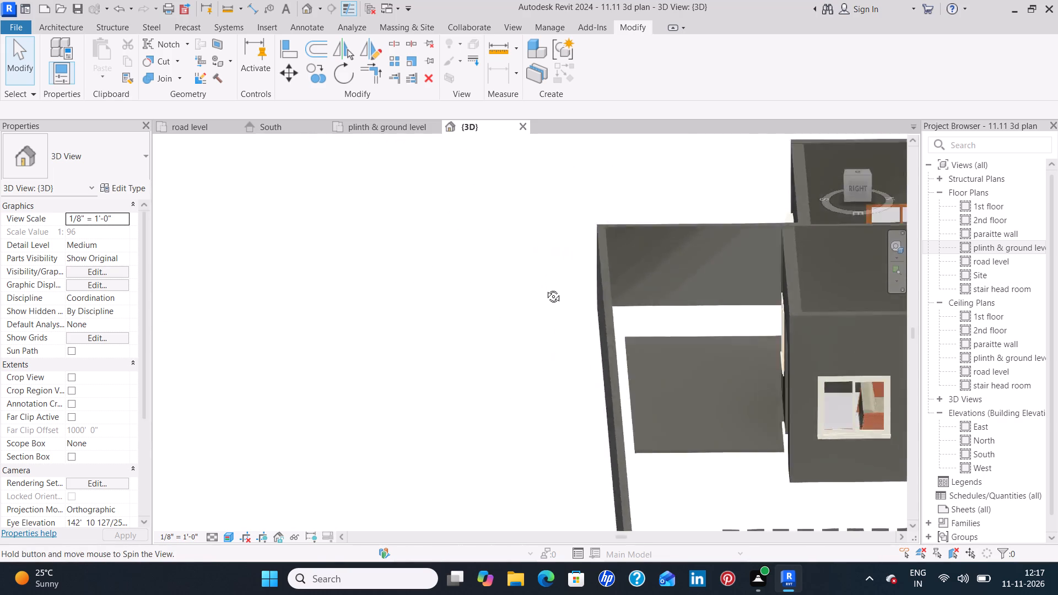
shift+middle_drag(545, 288, 573, 259)
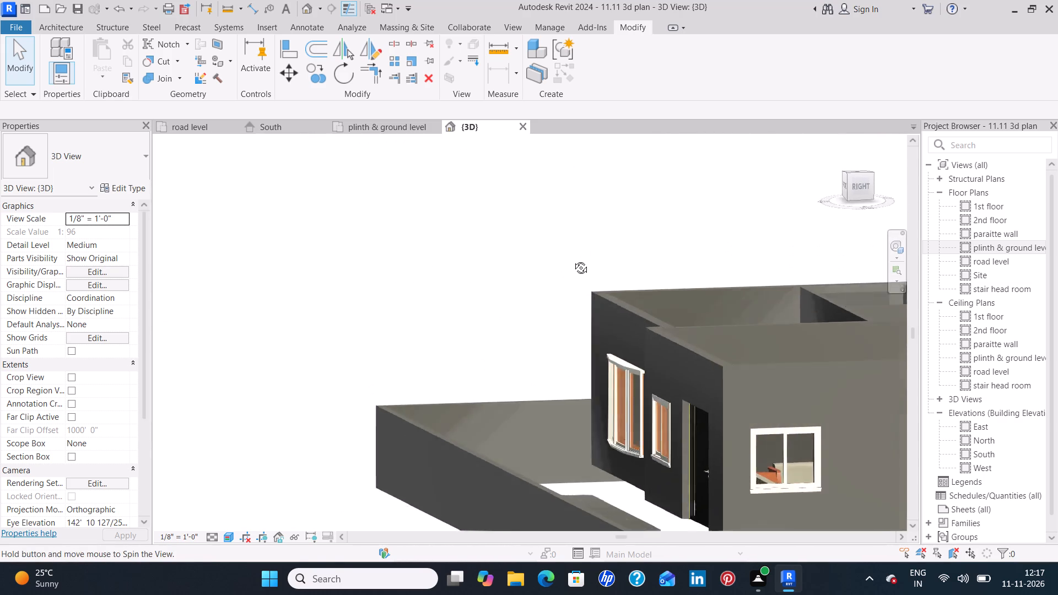
shift+middle_drag(573, 259, 544, 261)
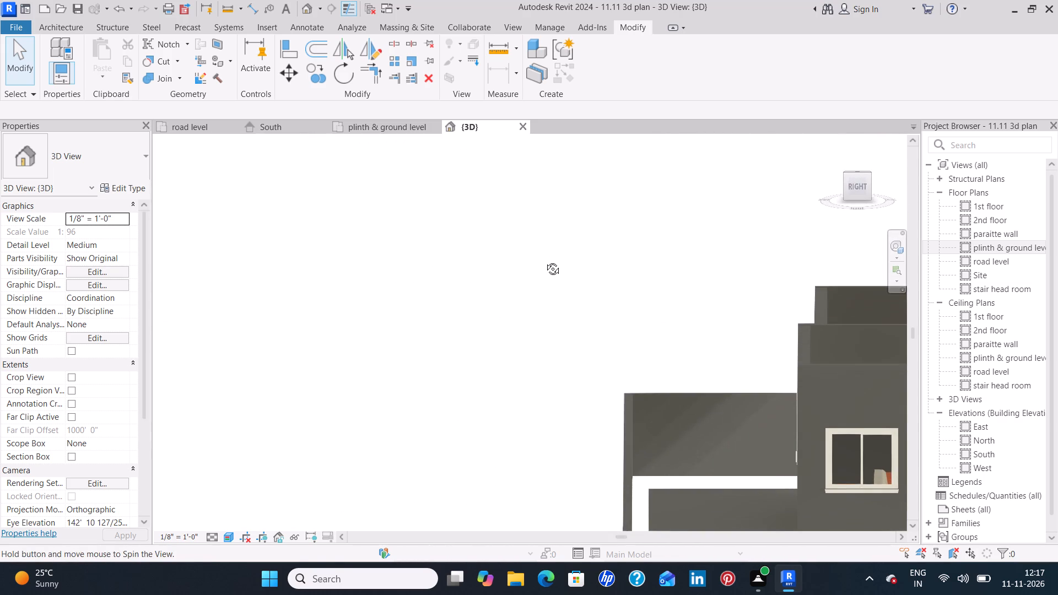
shift+middle_drag(544, 261, 547, 239)
middle_drag(796, 439, 712, 206)
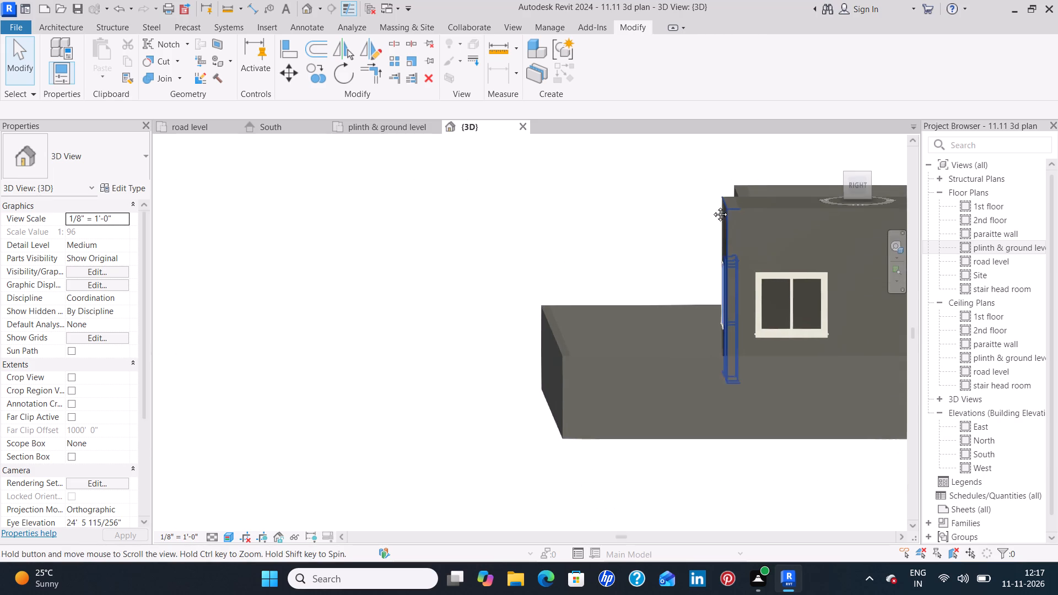
middle_drag(712, 206, 707, 194)
scroll(705, 290, up, 3)
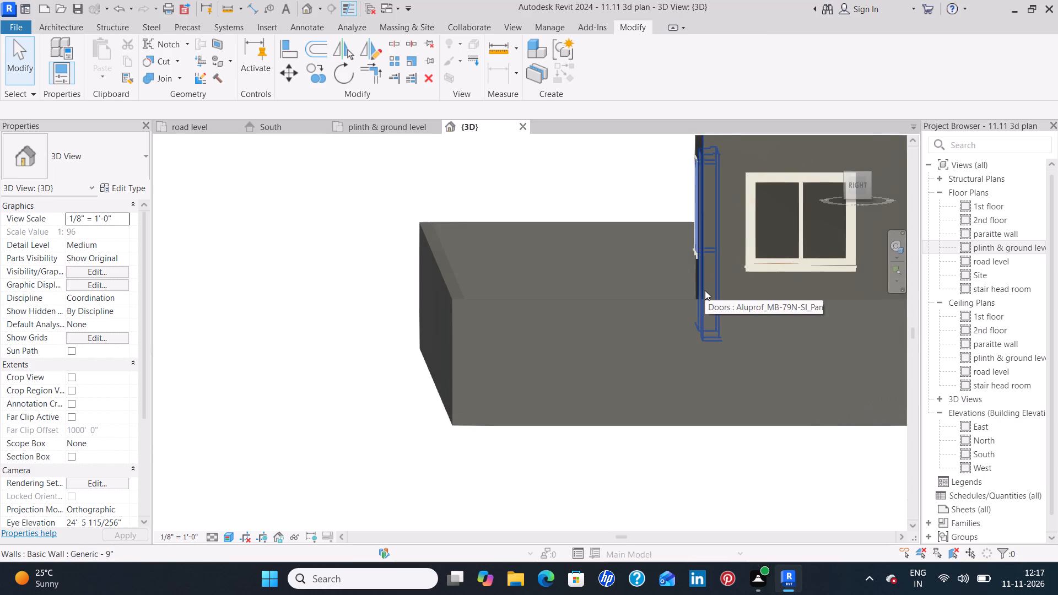
scroll(705, 290, up, 7)
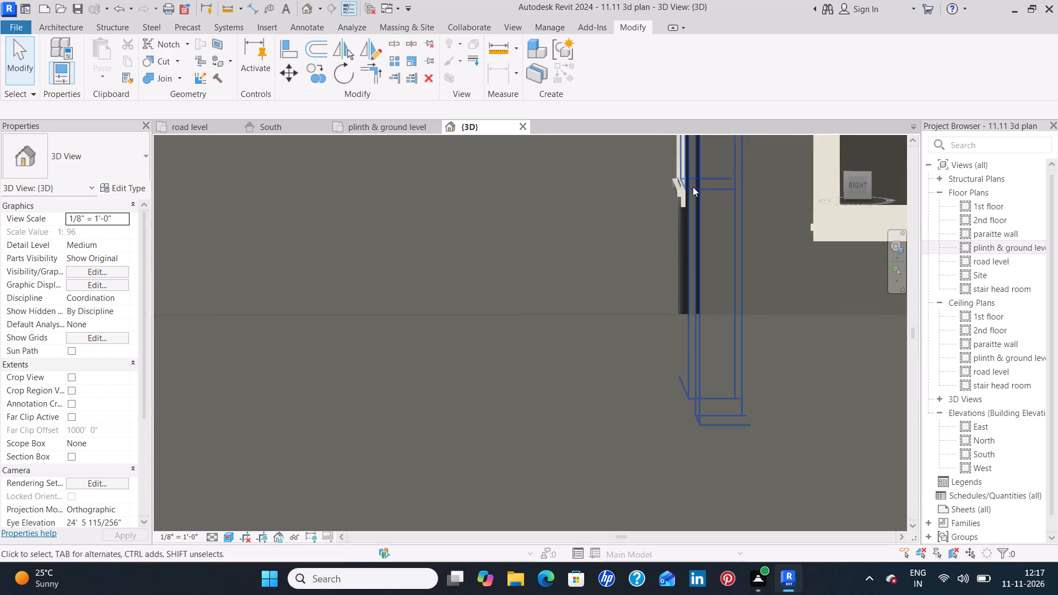
scroll(692, 220, down, 9)
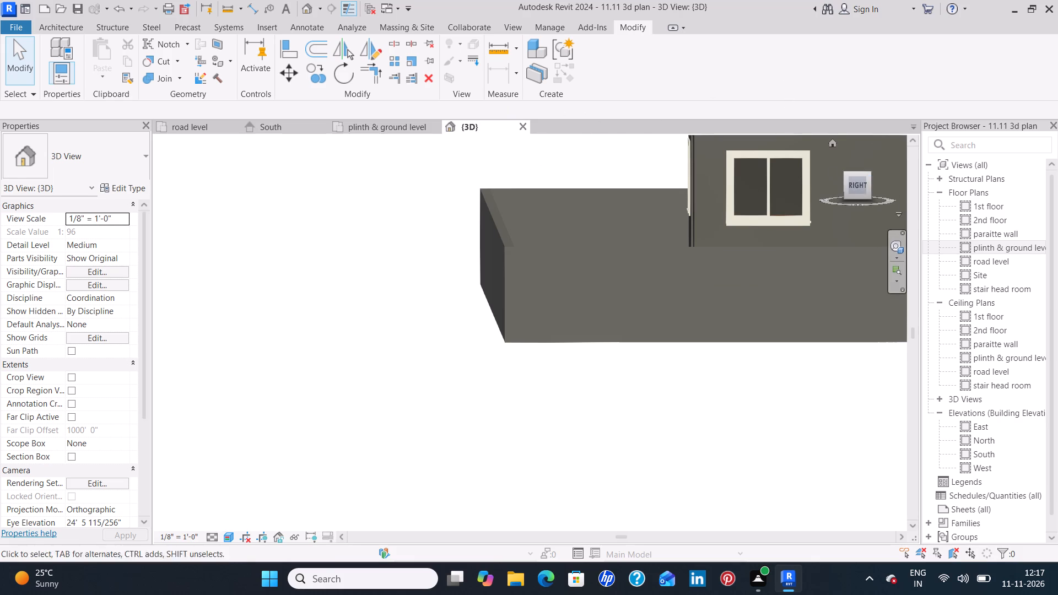
click(857, 185)
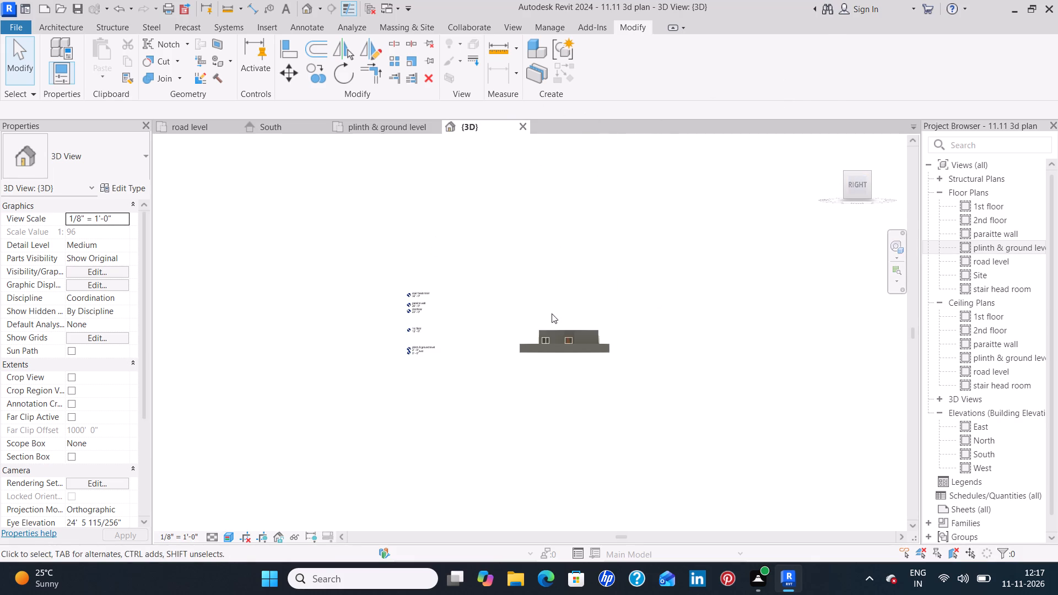
scroll(523, 318, up, 10)
middle_drag(546, 416, 672, 286)
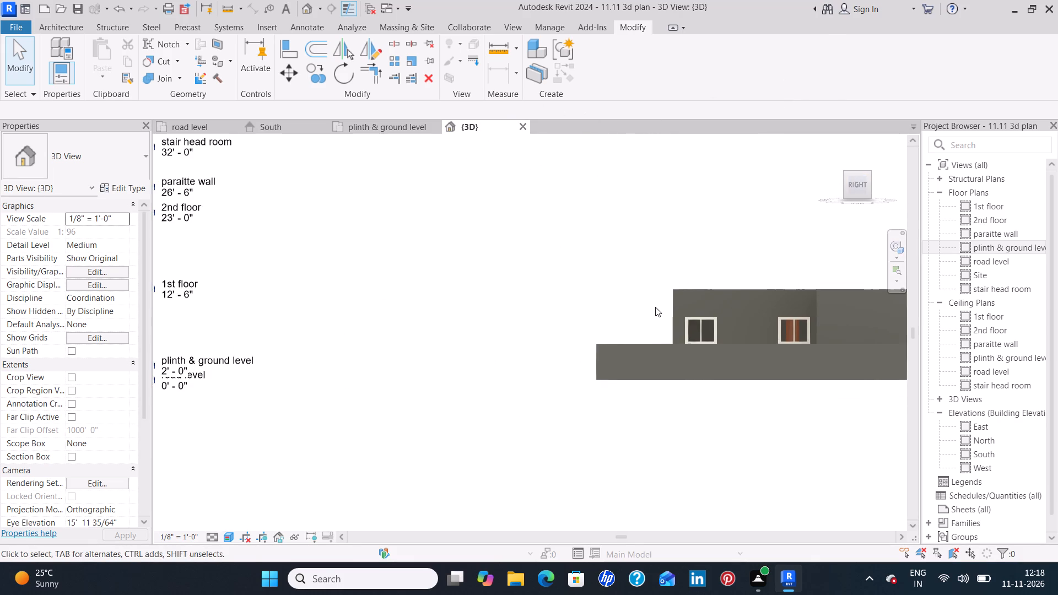
scroll(655, 307, up, 4)
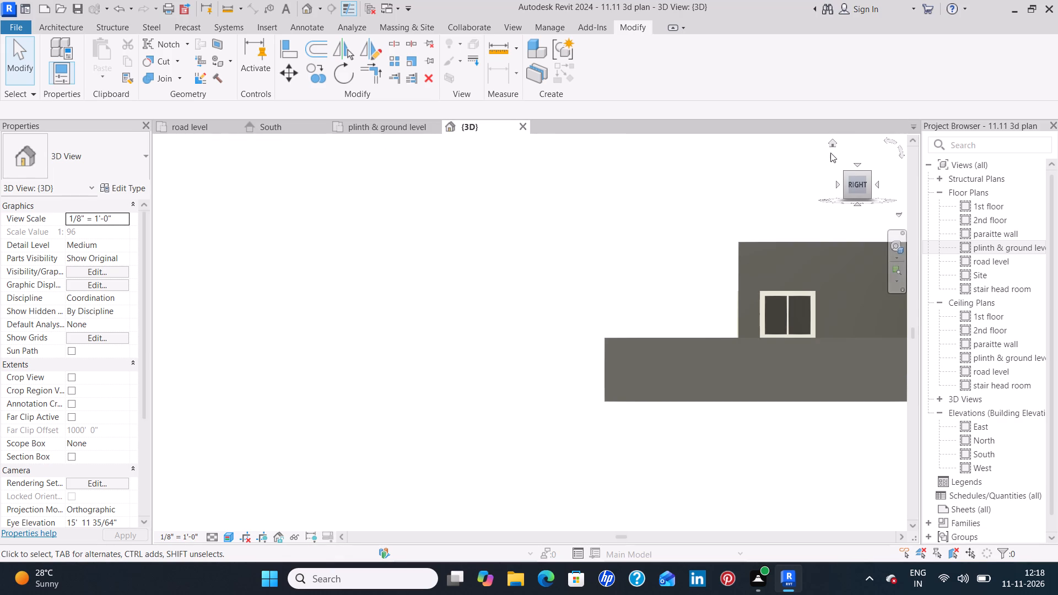
click(833, 142)
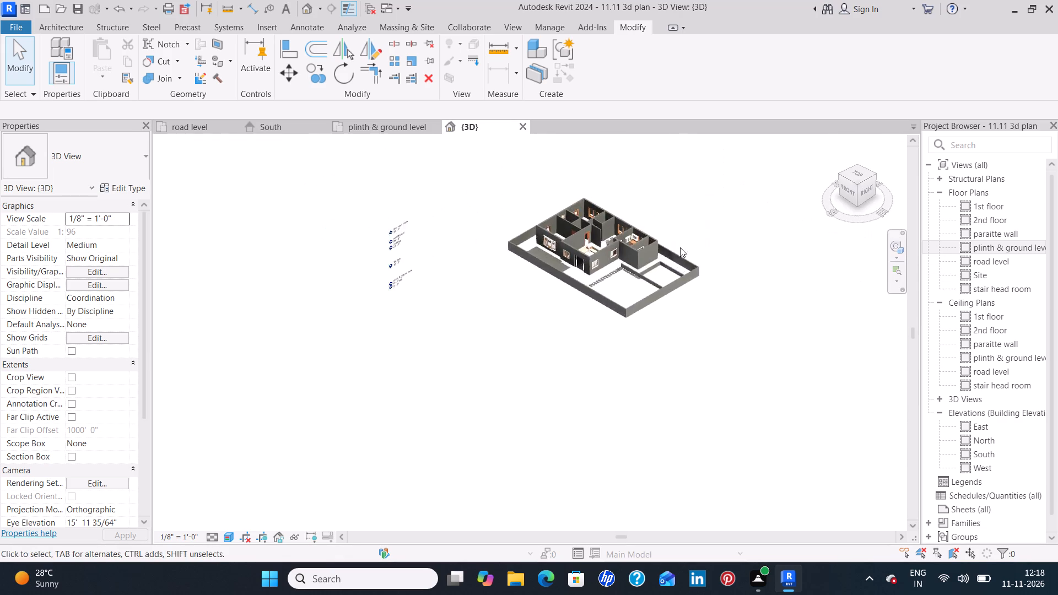
scroll(516, 322, up, 9)
scroll(472, 335, up, 5)
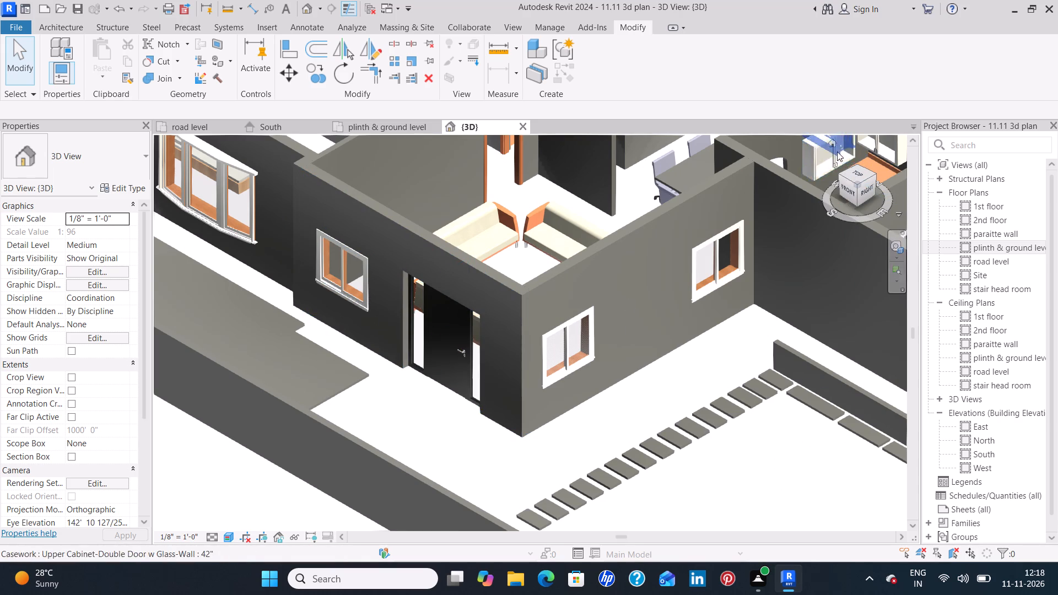
From the model's right side, create a new in-place model in the Casework category, keeping the default name.
click(868, 187)
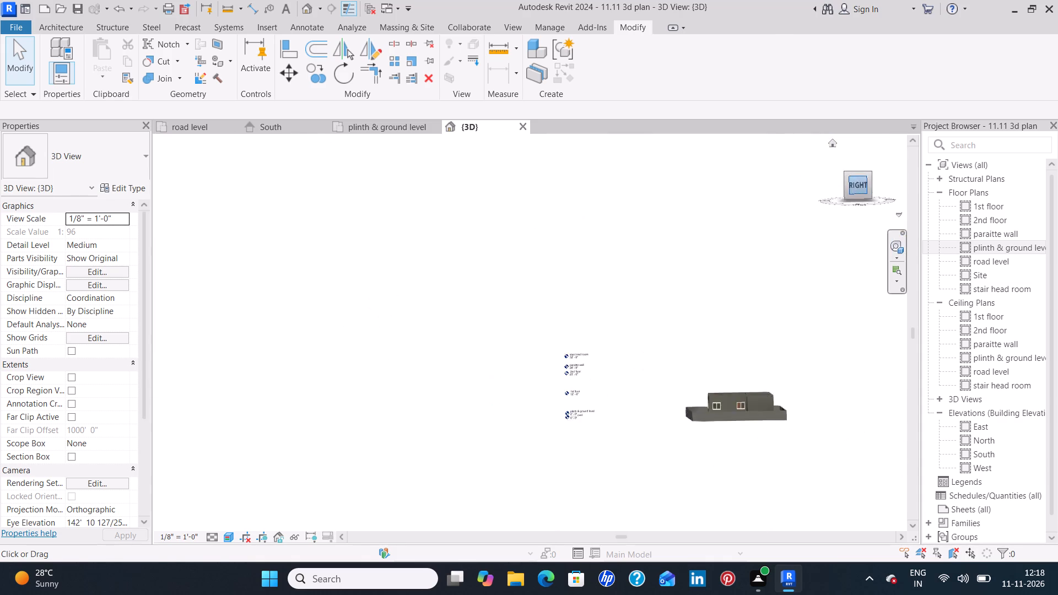
scroll(508, 288, up, 7)
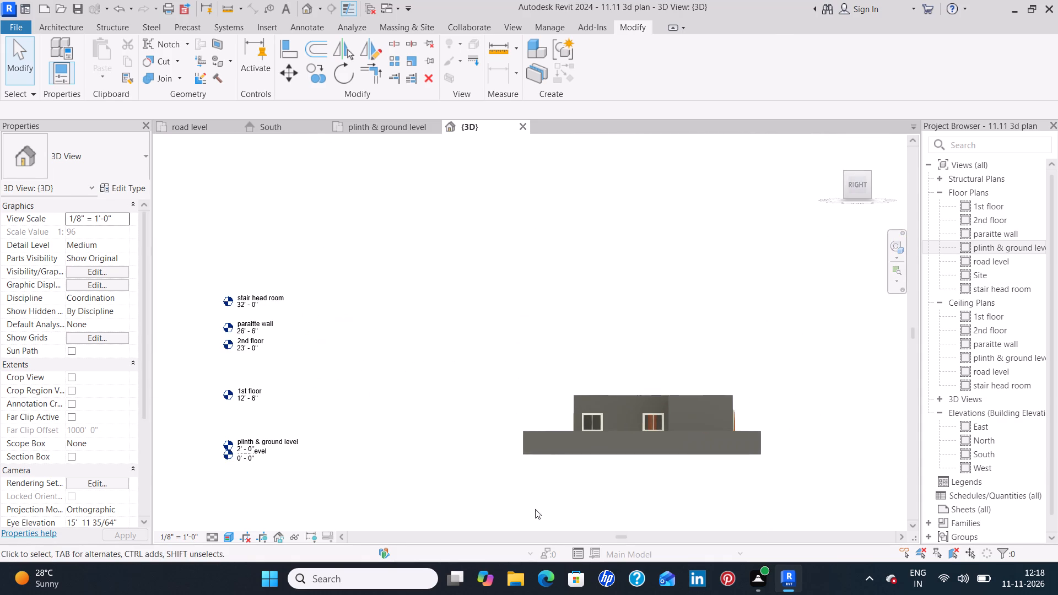
scroll(563, 547, up, 5)
scroll(611, 457, up, 10)
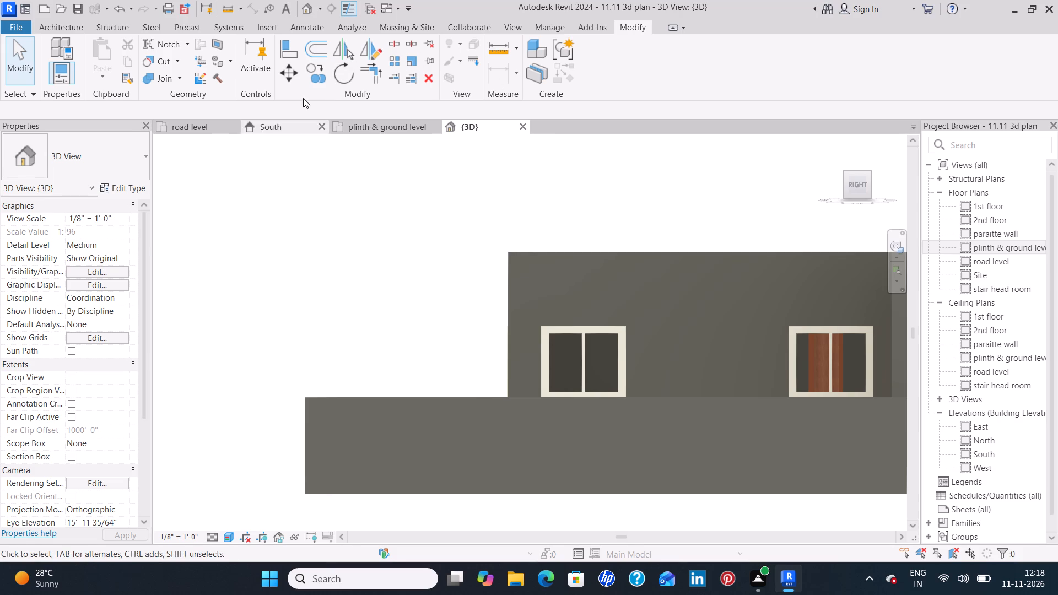
click(53, 24)
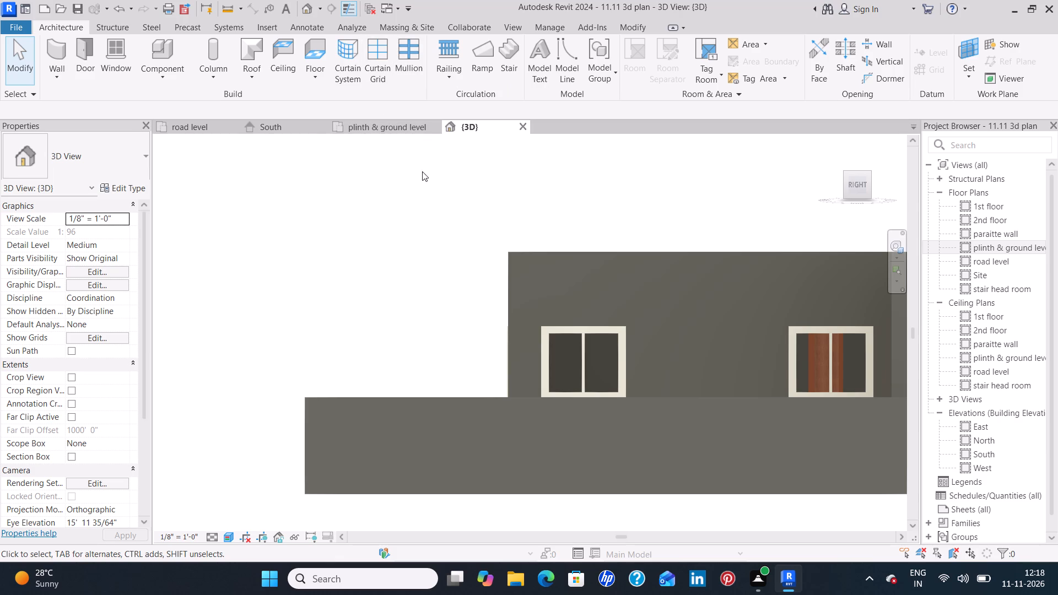
click(174, 81)
click(181, 131)
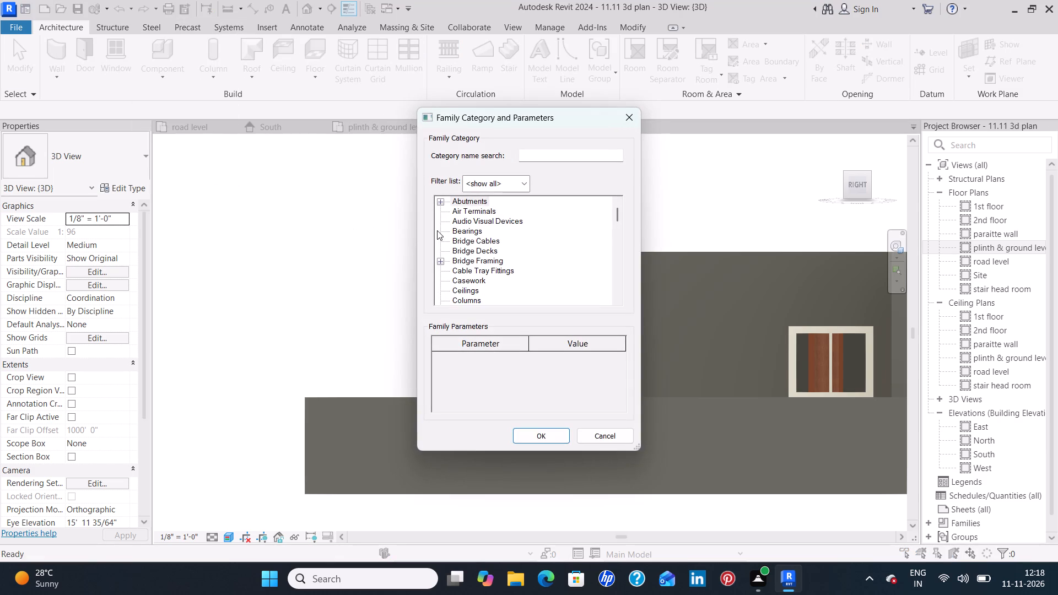
click(469, 283)
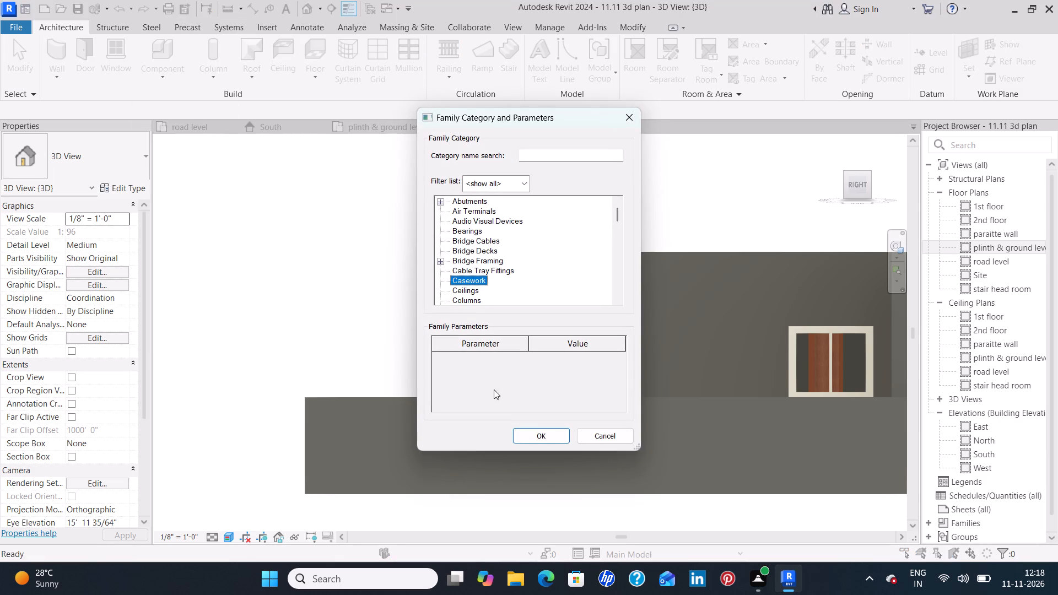
click(543, 435)
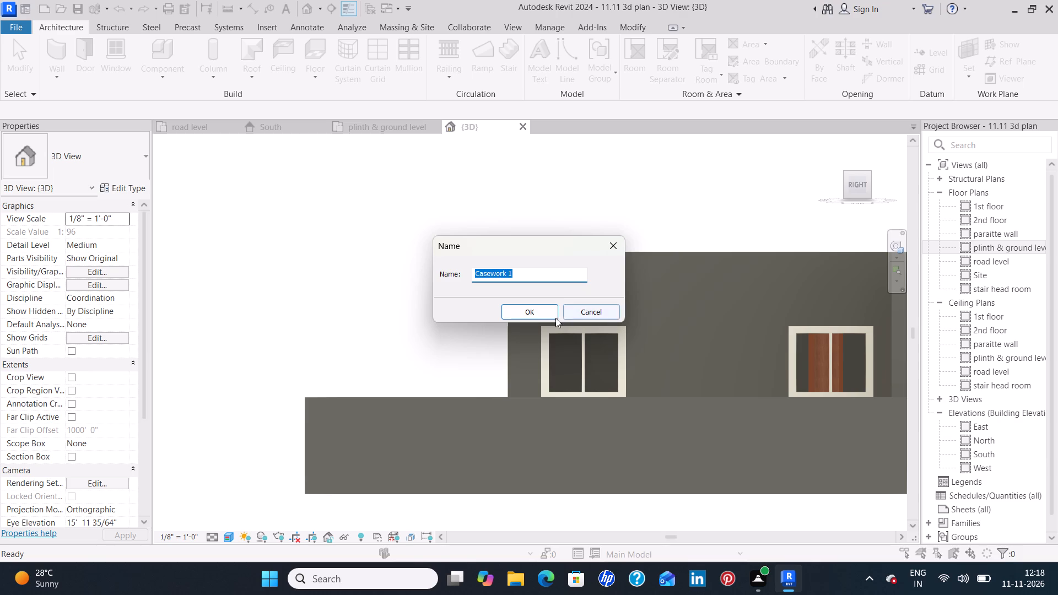
click(543, 309)
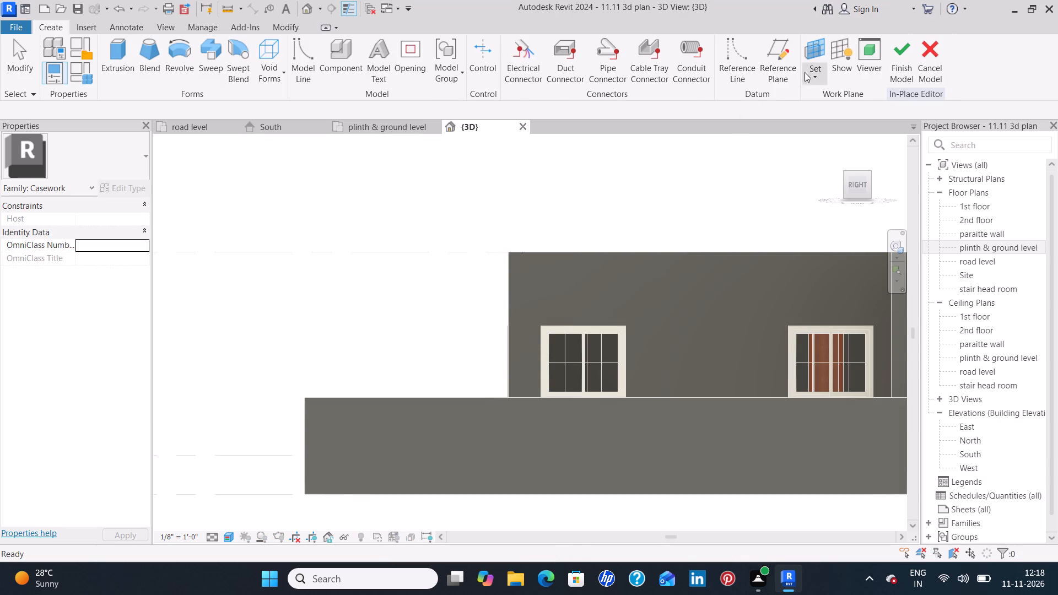
Set the work plane by picking the house's Generic - 9" wall facing the right-side view.
click(817, 48)
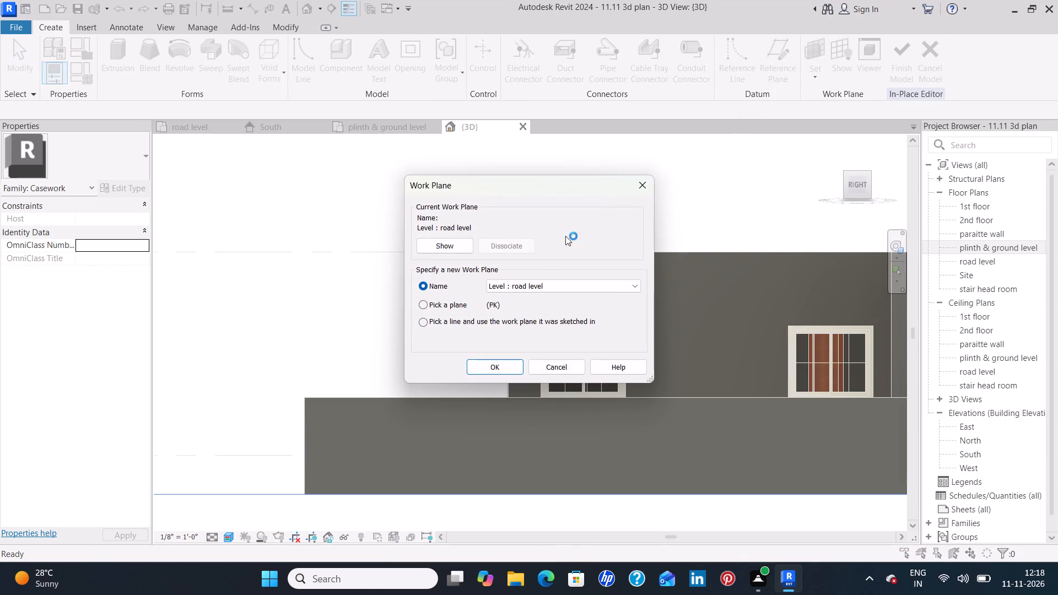
click(431, 310)
click(427, 301)
click(511, 363)
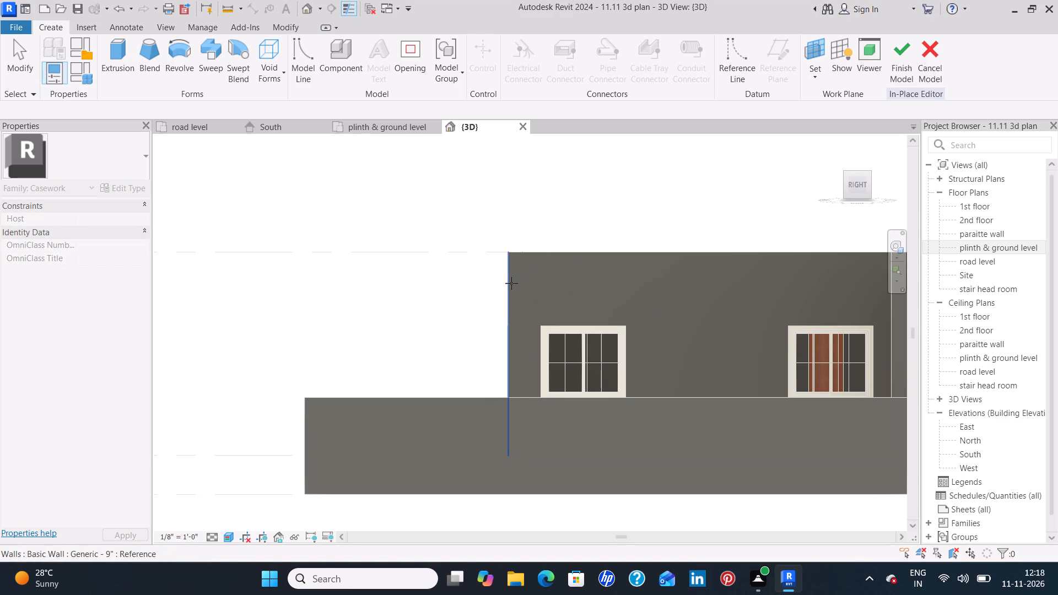
click(543, 253)
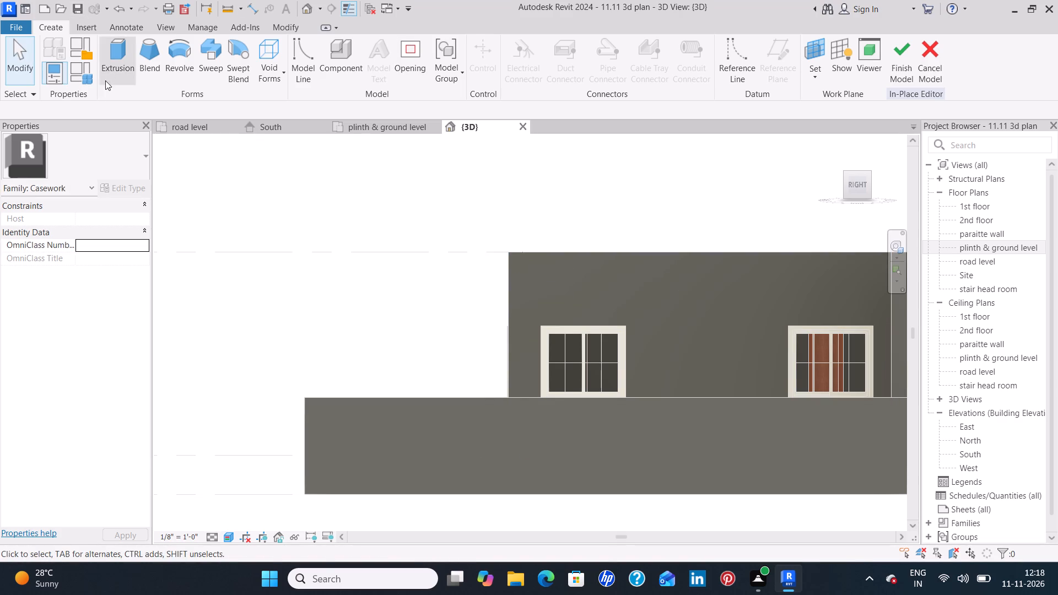
Start an extrusion sketch with the Line tool and set the 3D view's visual style to Hidden Line.
click(121, 57)
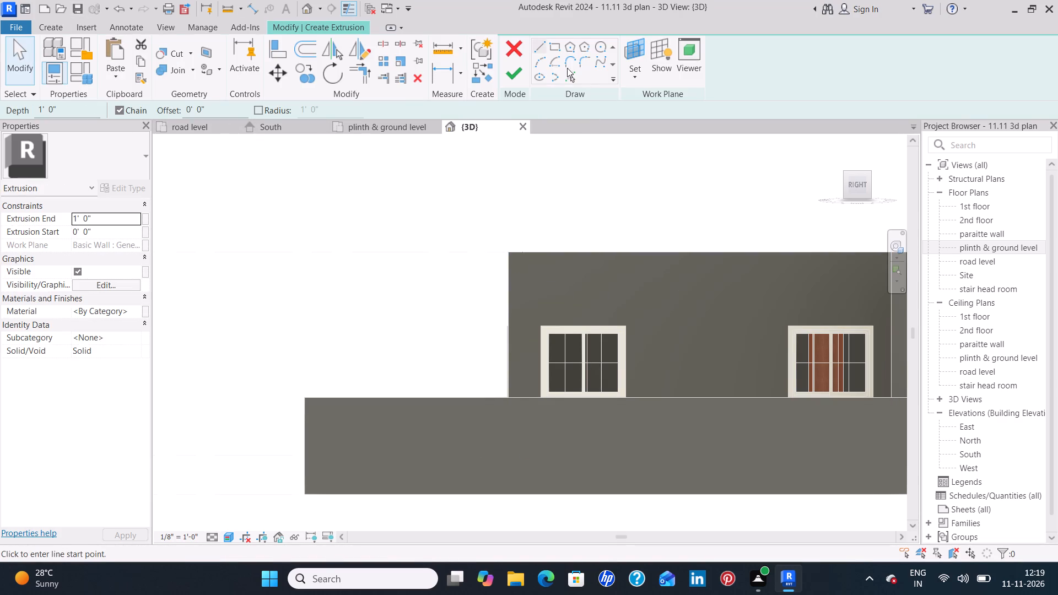
click(541, 45)
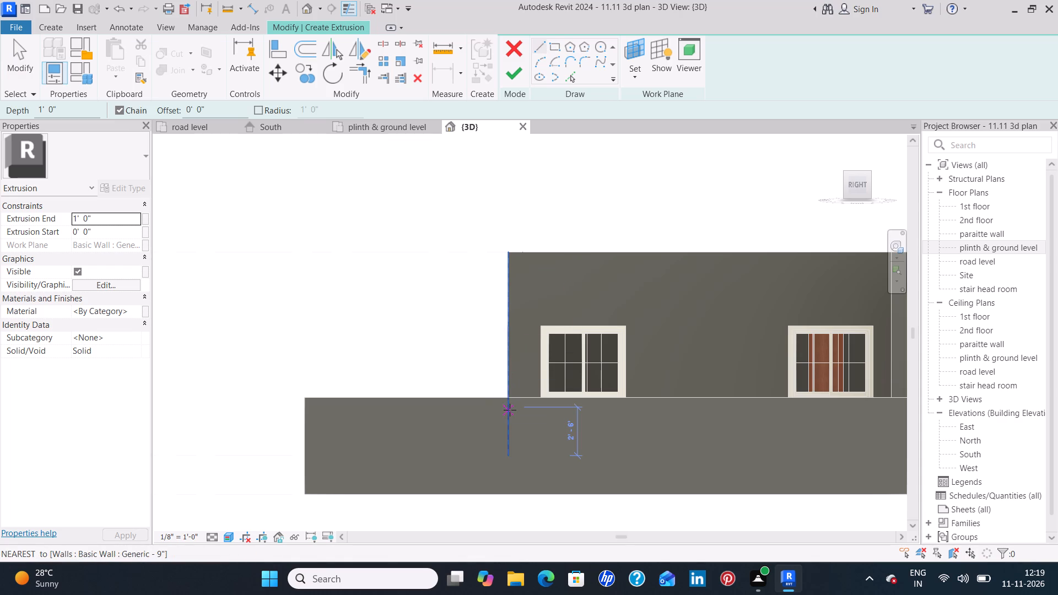
click(232, 539)
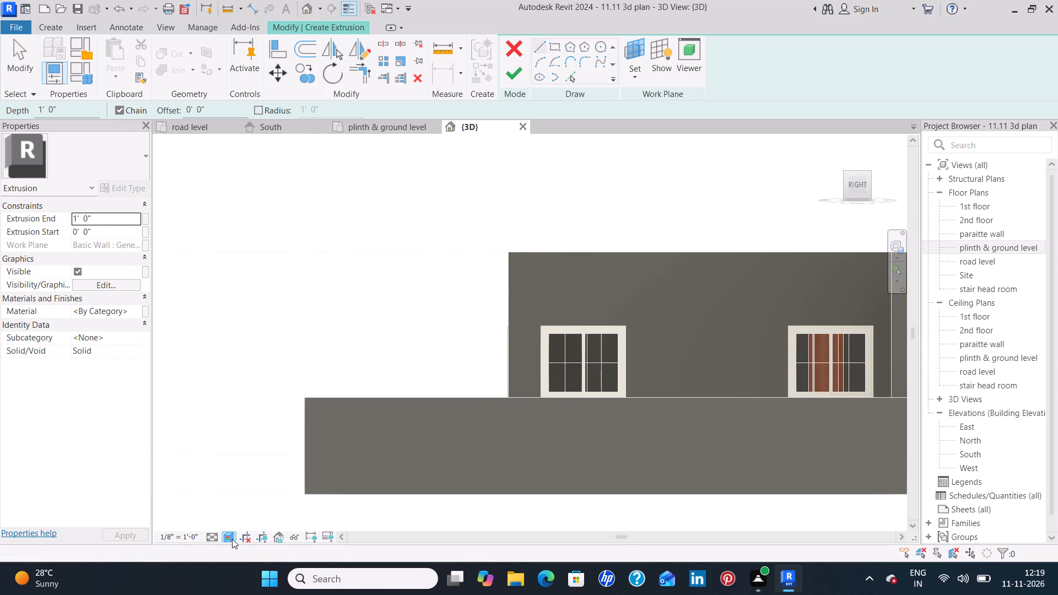
click(275, 453)
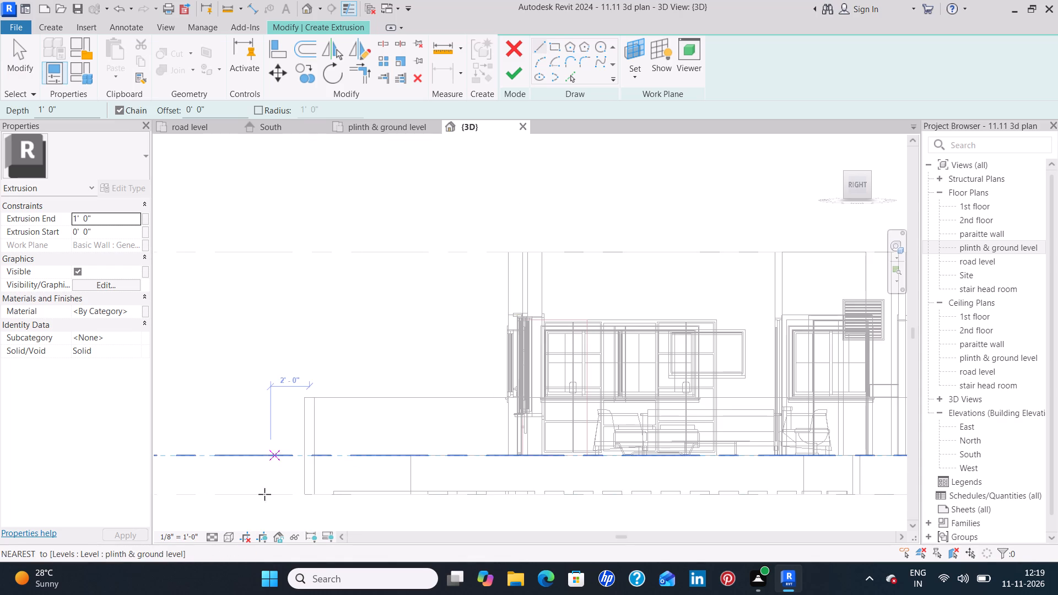
click(234, 535)
click(268, 469)
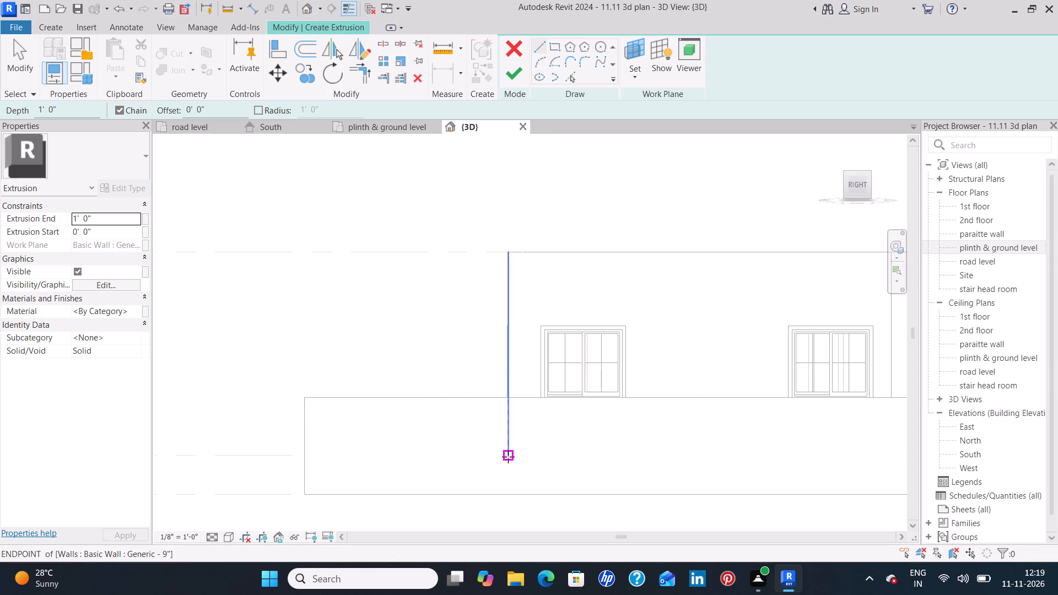
Sketch three descending steps outward from the front wall corner at plinth level, each with a 1' tread and a 6" riser.
click(509, 457)
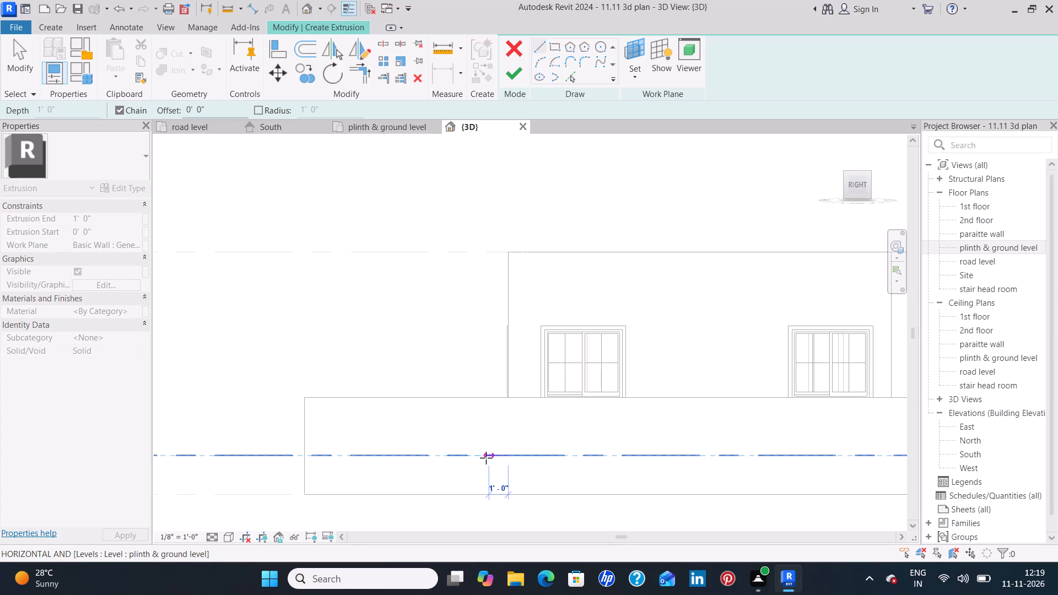
text(1')
key(Return)
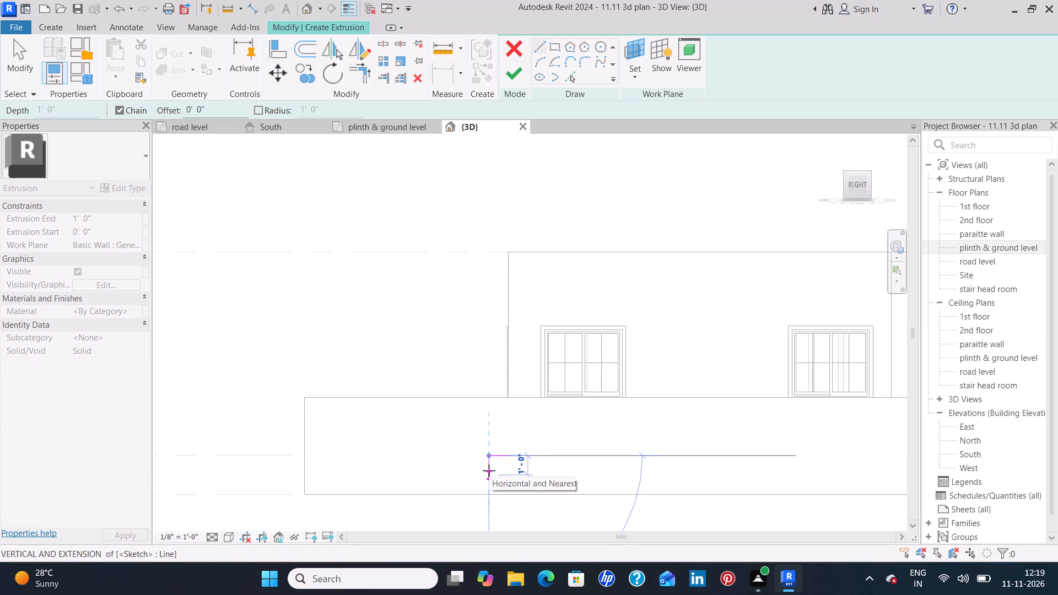
key(6)
key(shift+quotedbl)
key(Return)
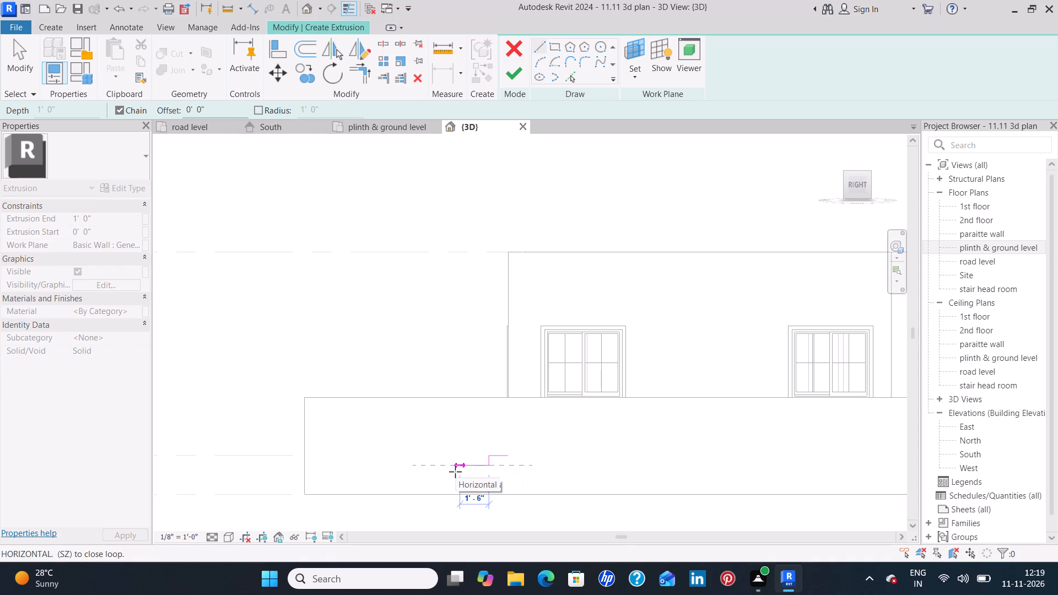
text(1')
key(Return)
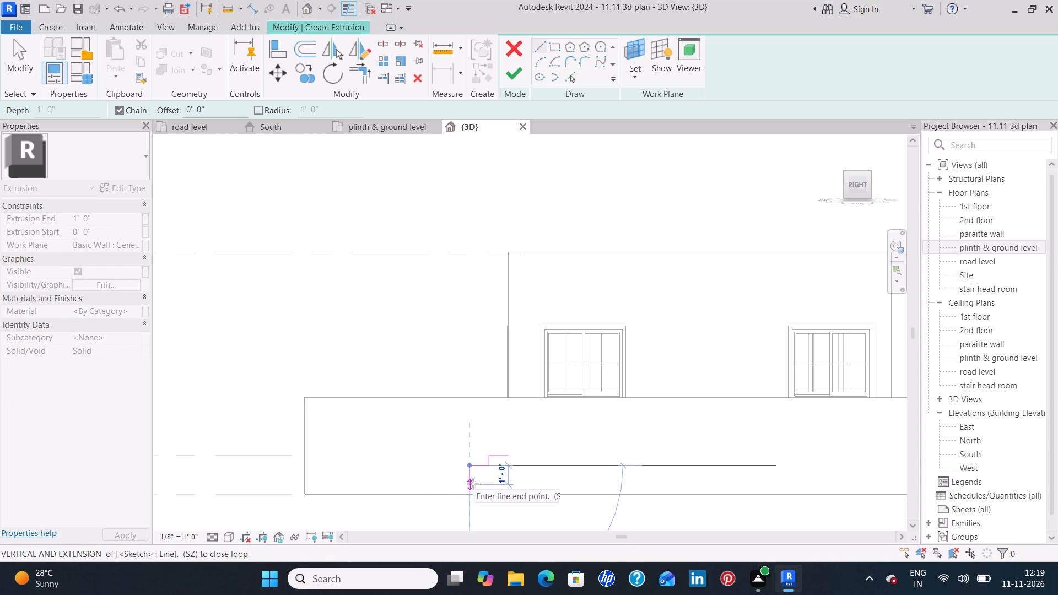
key(6)
key(shift+quotedbl)
key(Return)
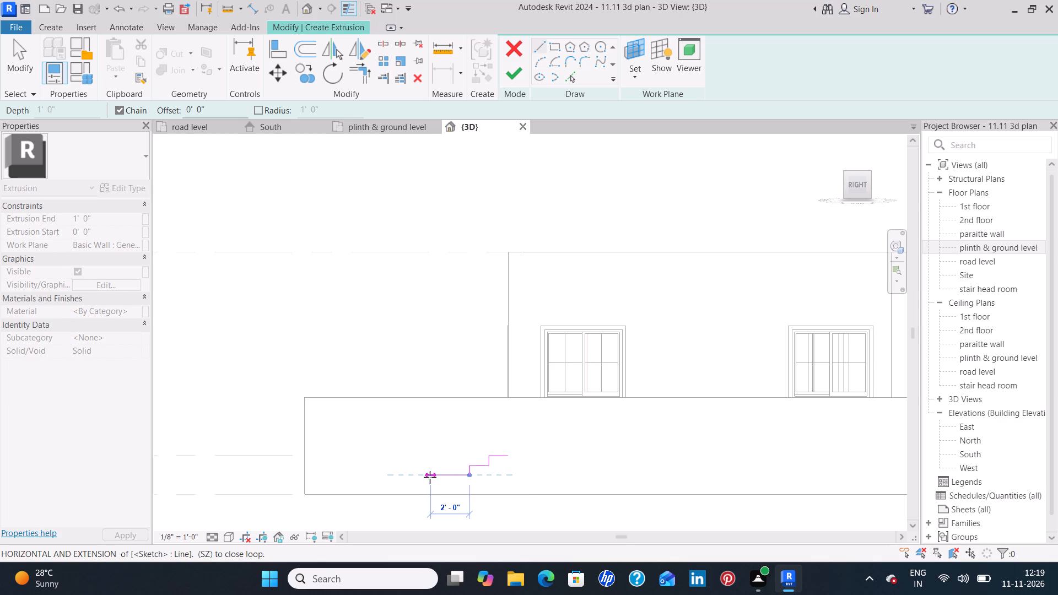
key(1)
key(apostrophe)
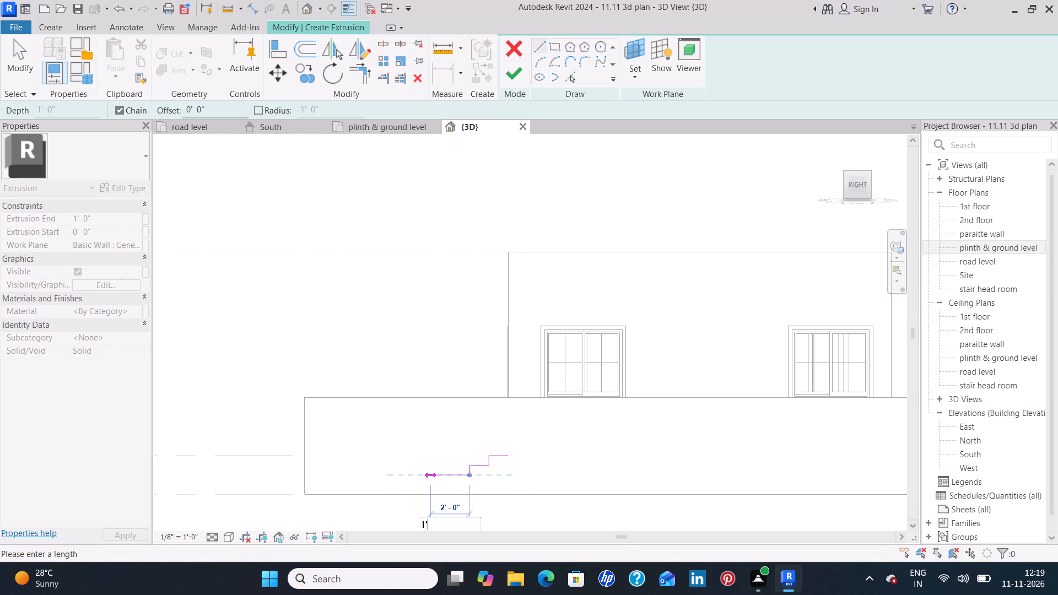
key(Return)
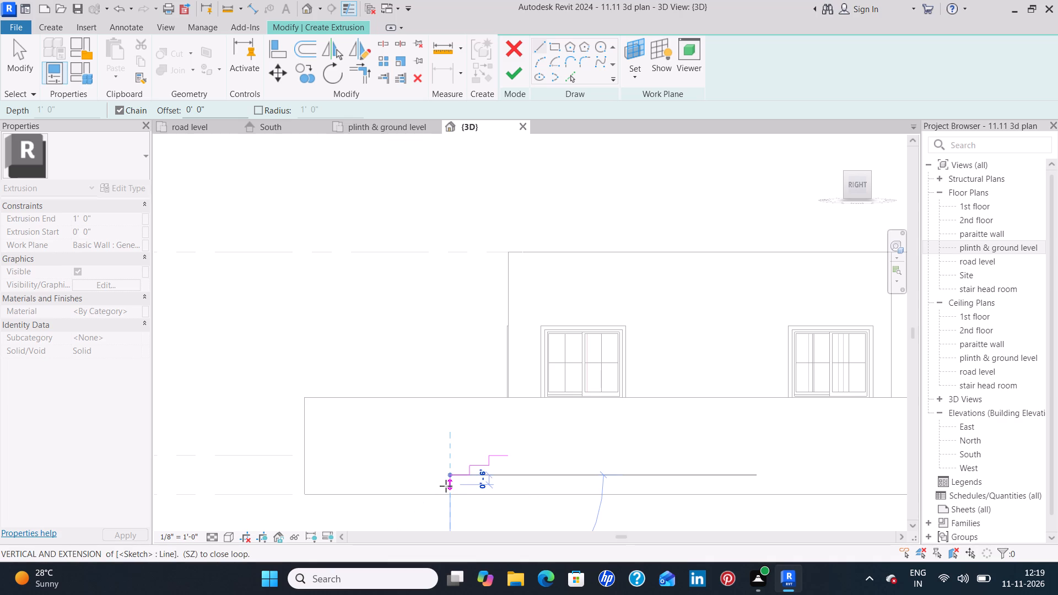
key(6)
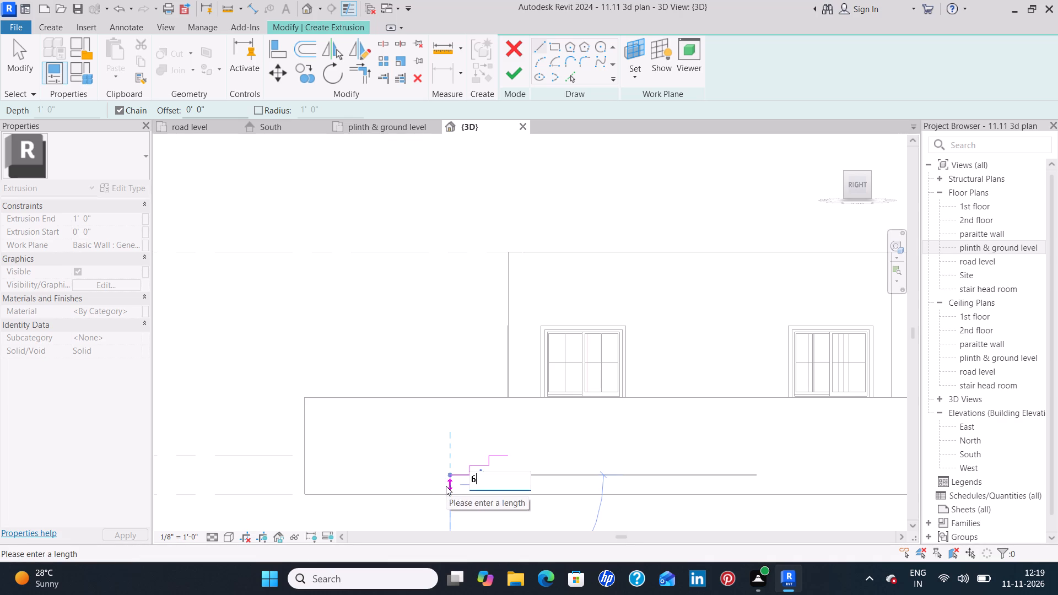
key(shift+quotedbl)
key(Return)
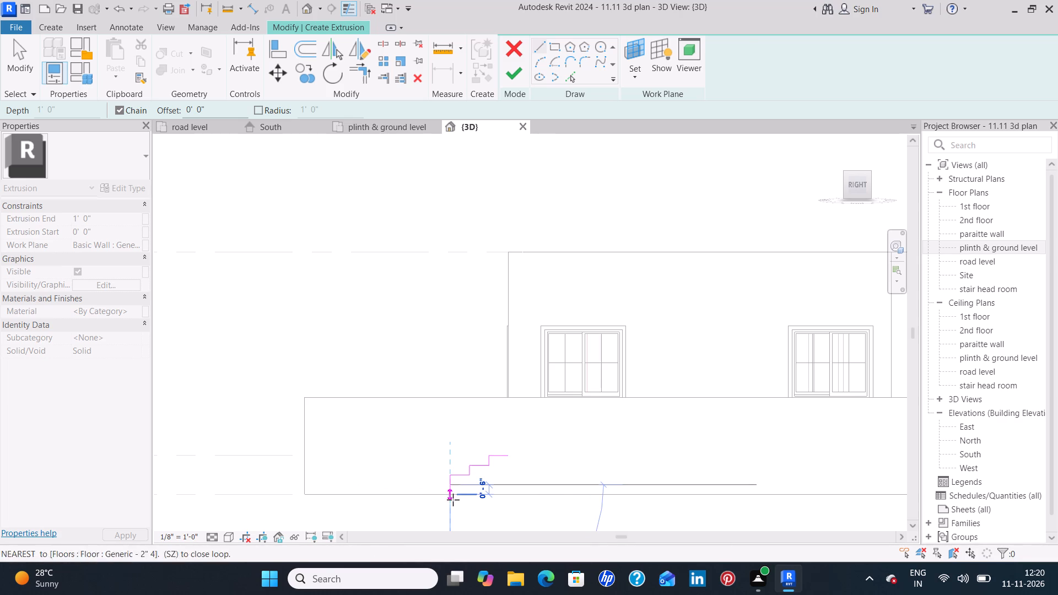
Close the stepped profile along its base and up the wall line to the start point, and finish the 1' deep extrusion.
click(508, 485)
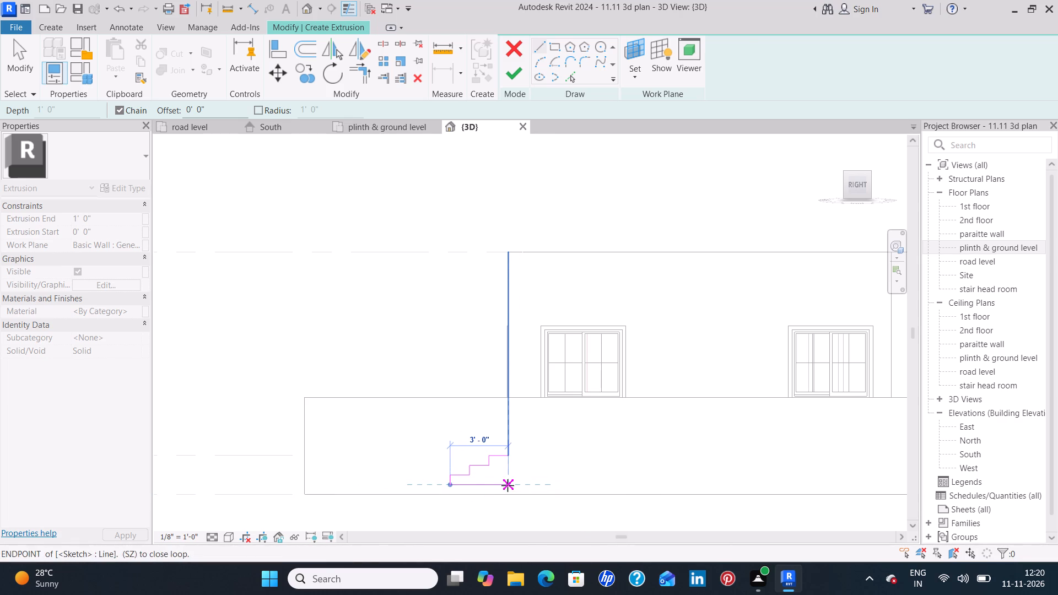
click(506, 457)
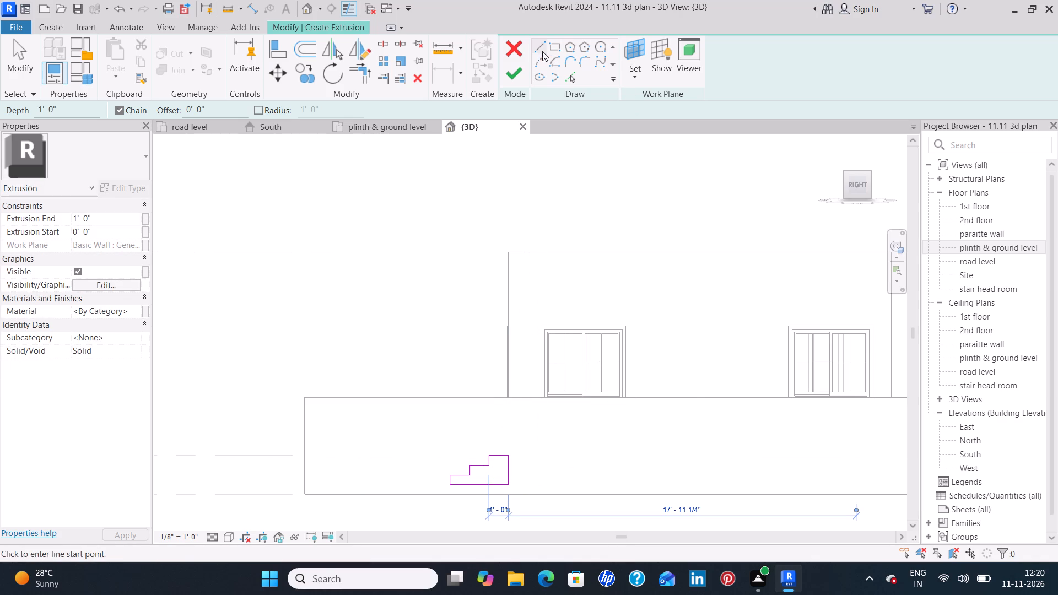
click(515, 76)
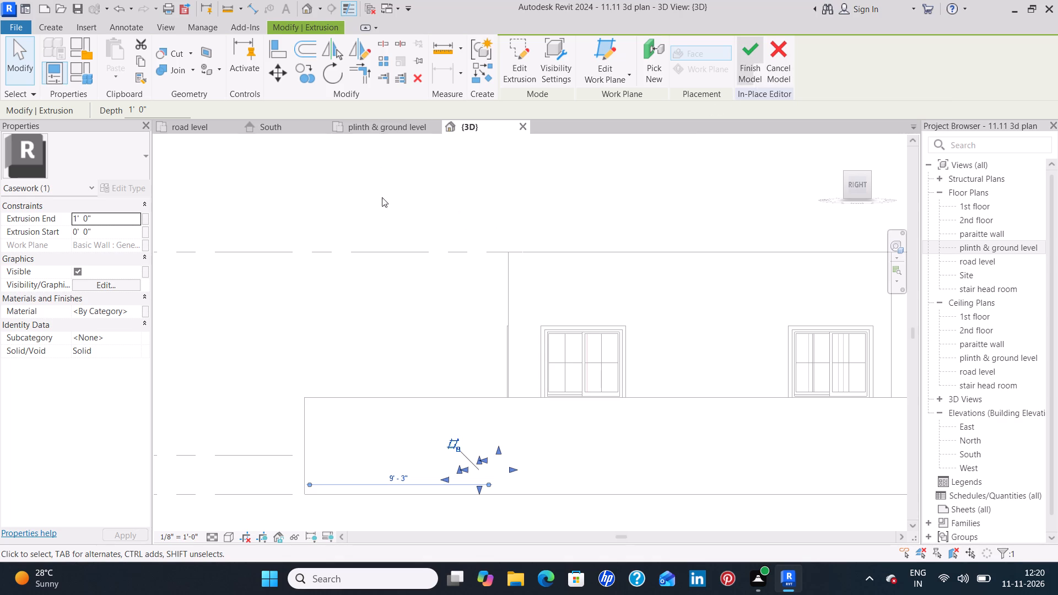
Finish the in-place casework model of the entrance steps after checking its placement in the home 3D view.
click(830, 143)
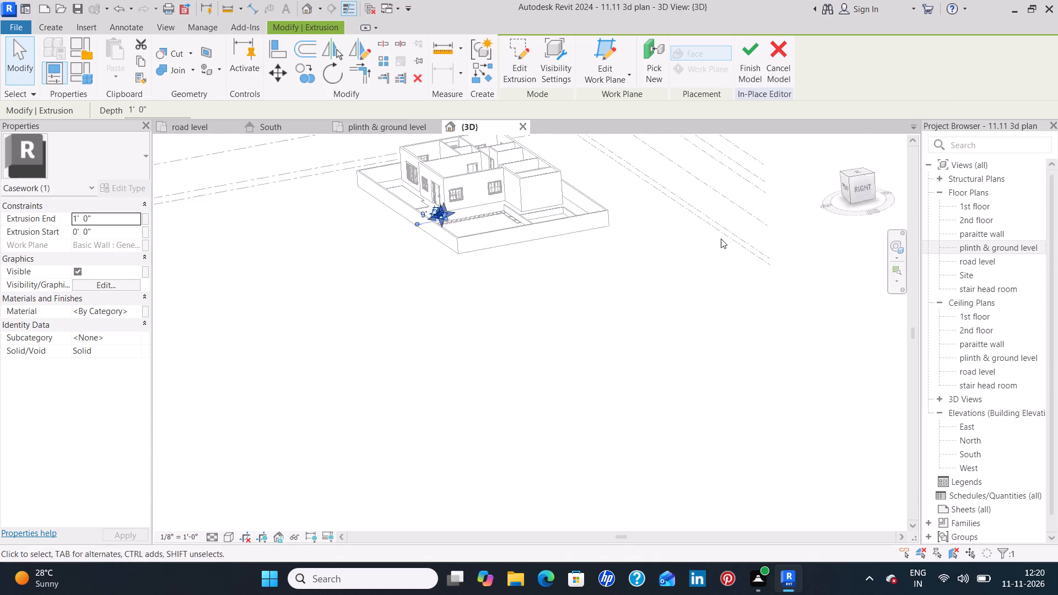
scroll(484, 338, up, 6)
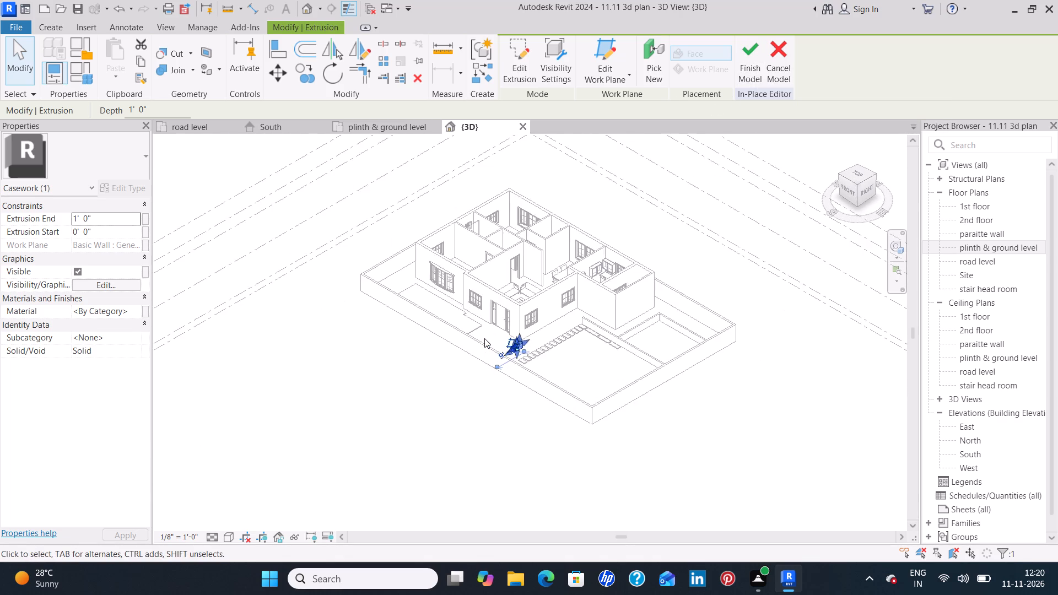
scroll(484, 338, up, 7)
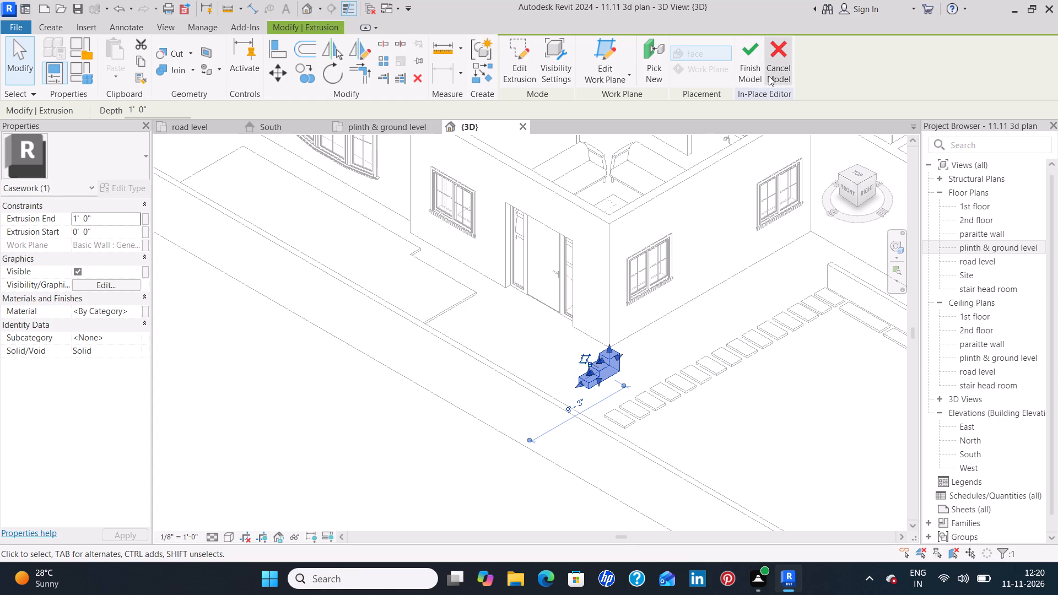
click(755, 76)
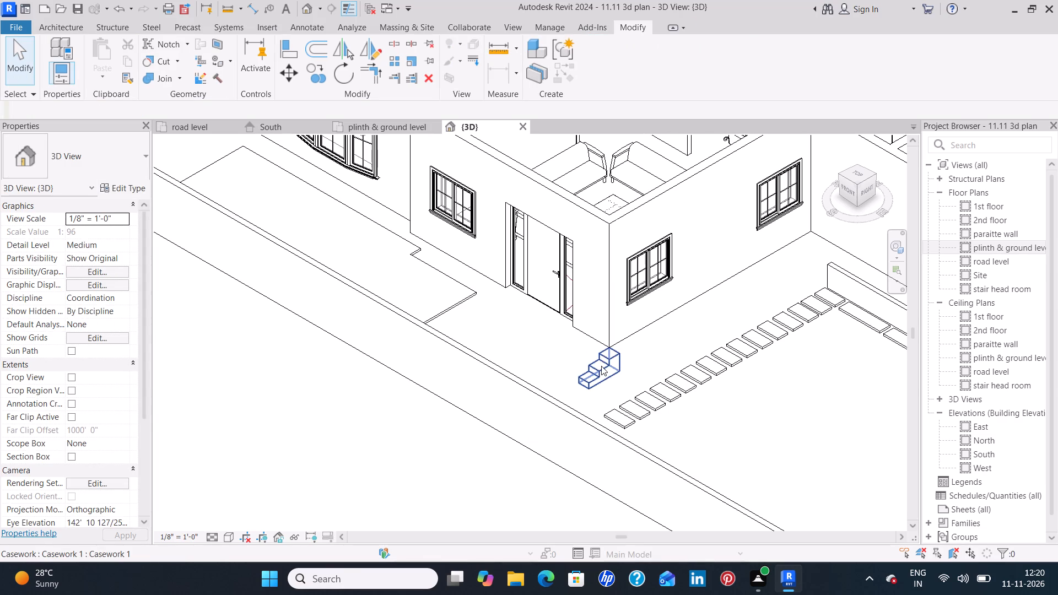
Stretch and trim the casework steps so their two ends line up with the sides of the entrance door opening.
click(601, 366)
shift+middle_drag(668, 369, 746, 345)
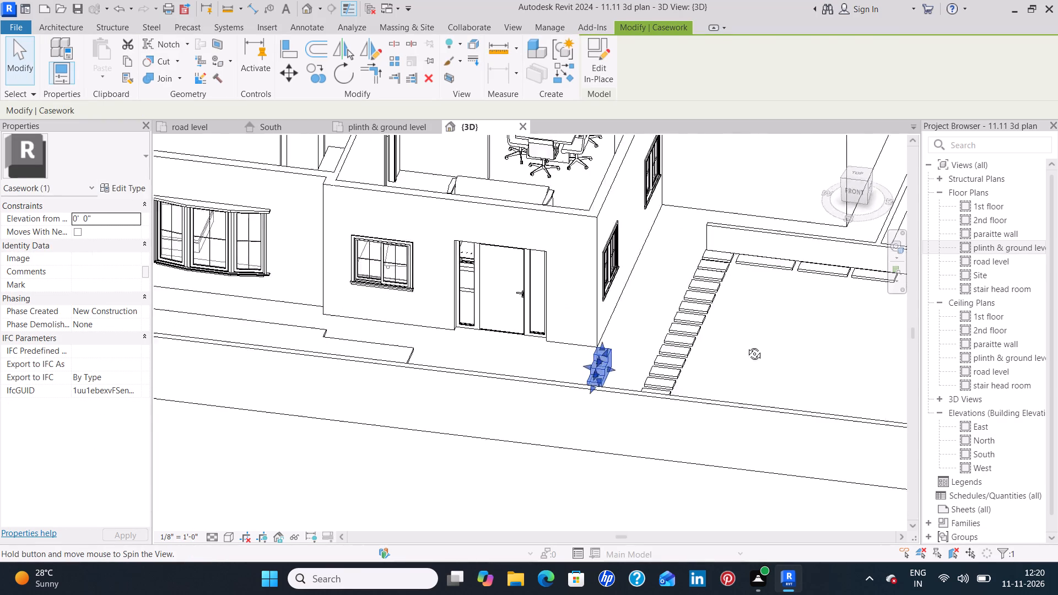
shift+middle_drag(746, 345, 771, 399)
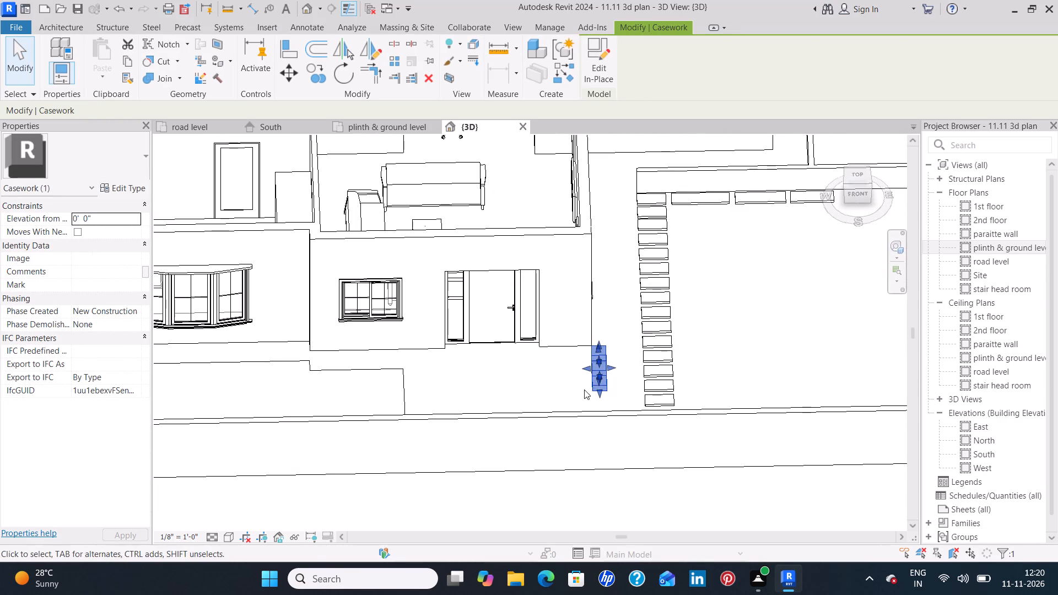
scroll(582, 386, up, 8)
scroll(543, 375, down, 3)
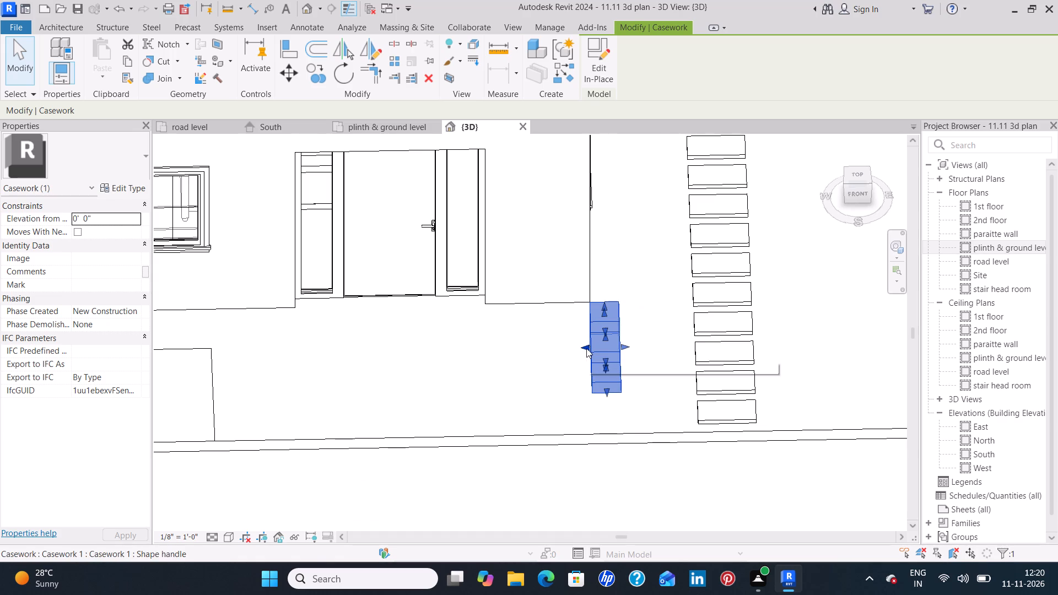
drag(586, 347, 305, 345)
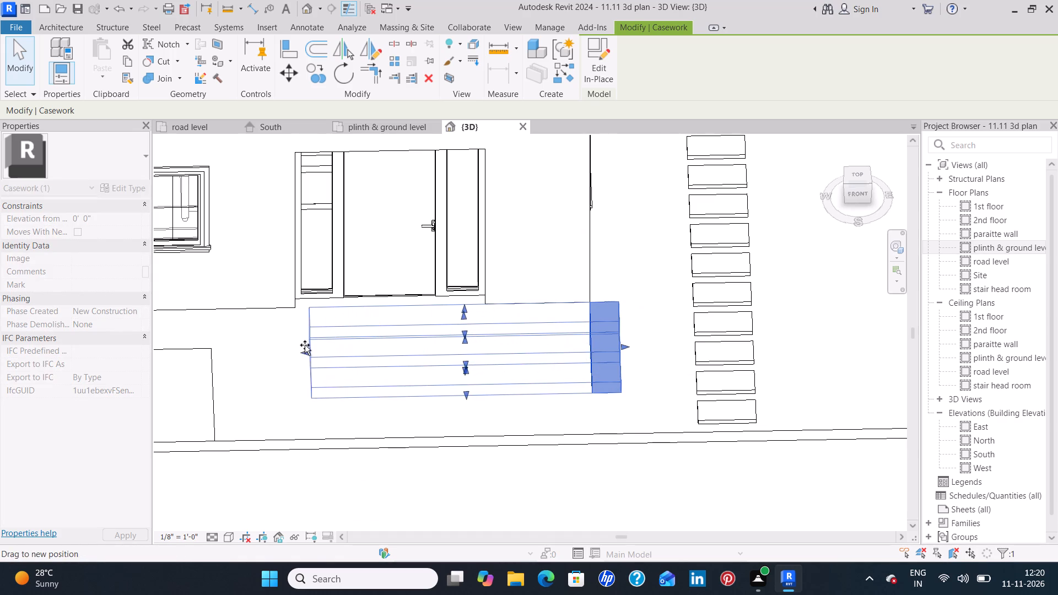
drag(305, 345, 296, 344)
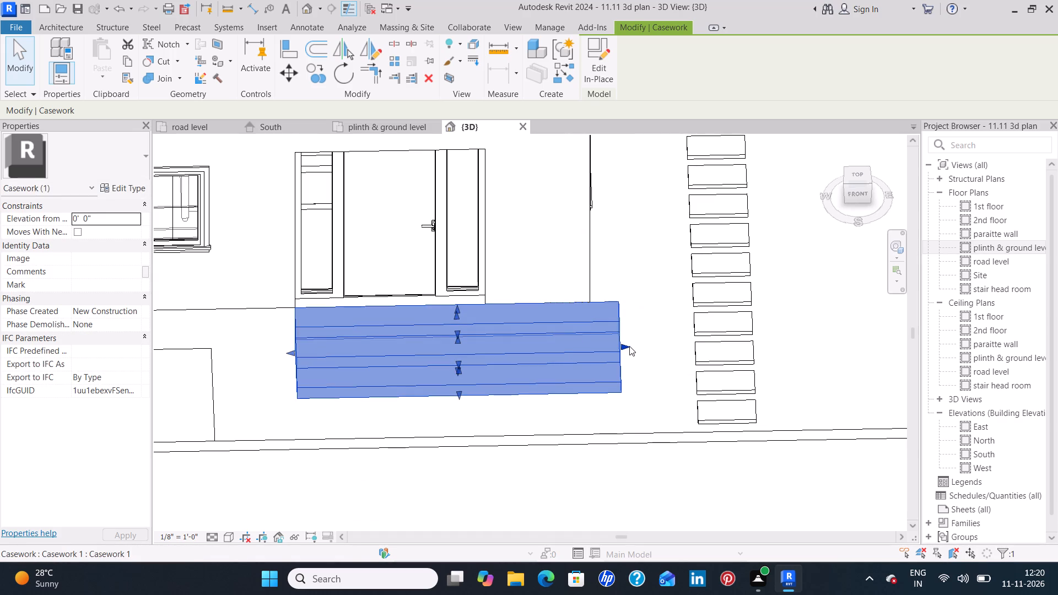
drag(628, 346, 487, 342)
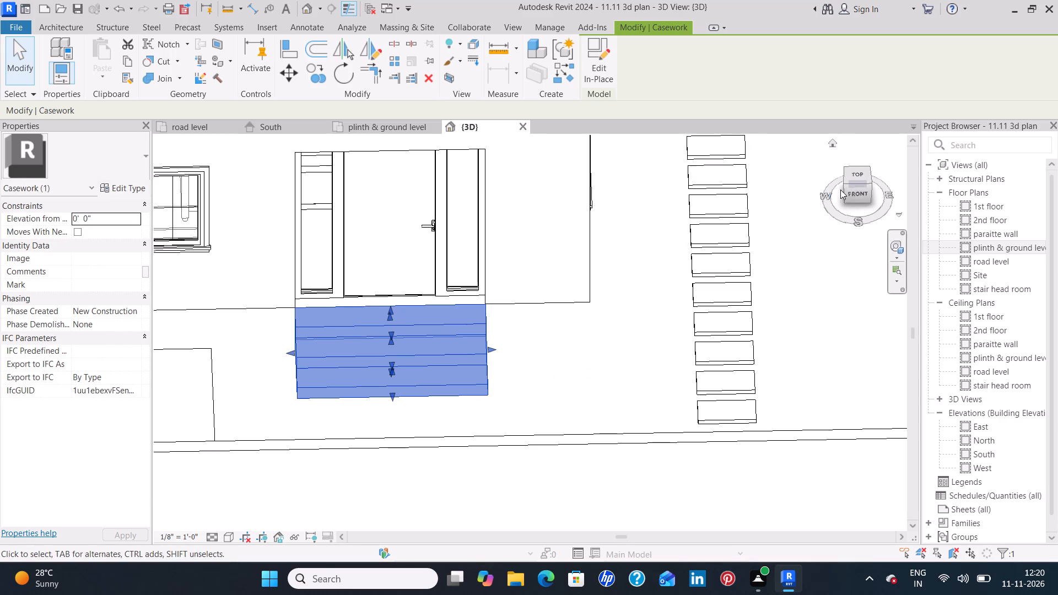
Examine the steps' alignment with the entrance door from the front and from above.
click(861, 193)
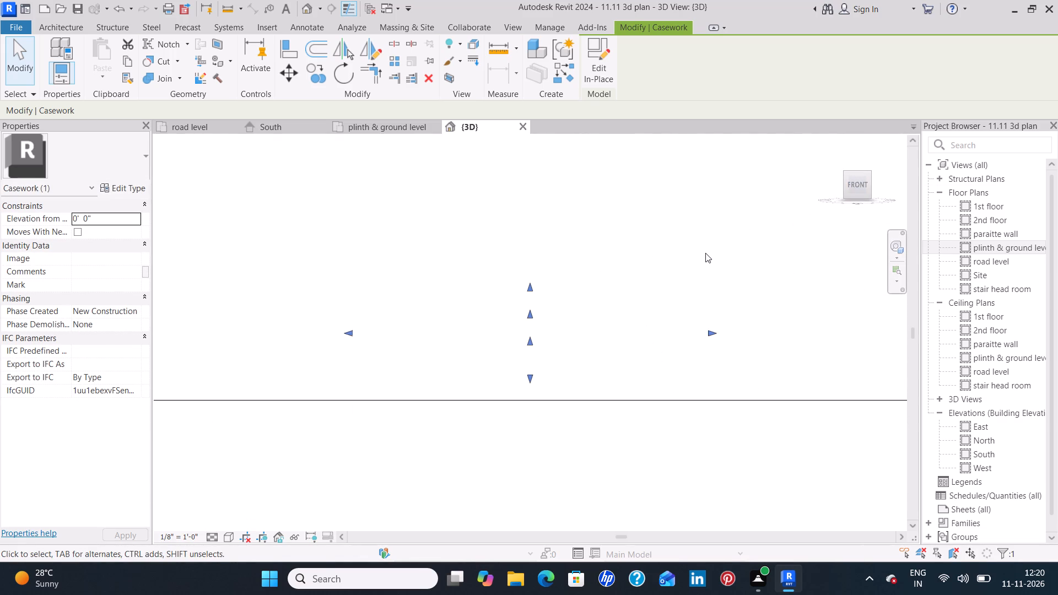
shift+middle_drag(708, 251, 706, 408)
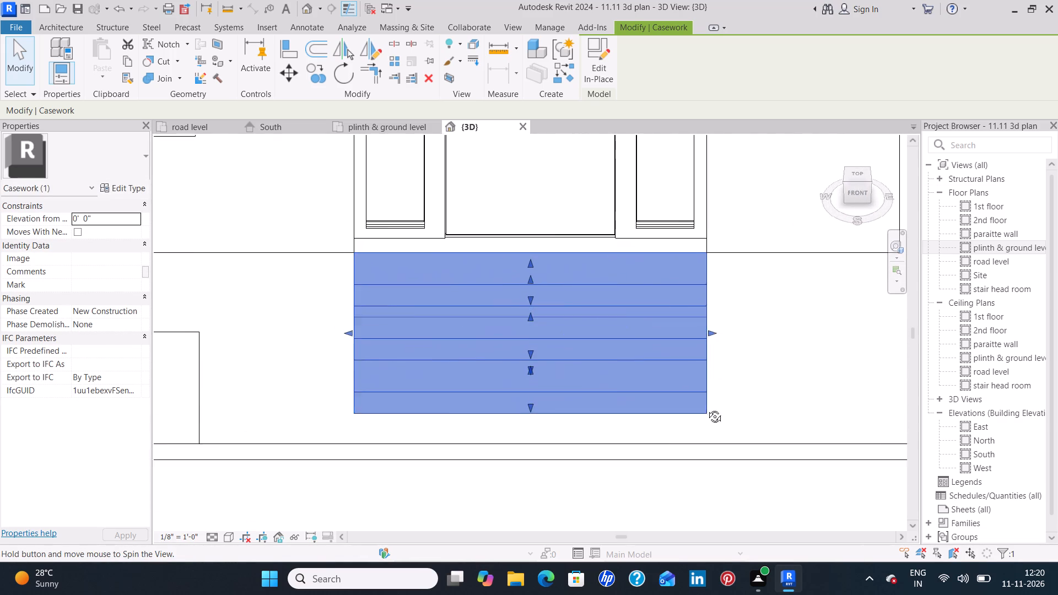
shift+middle_drag(706, 408, 706, 409)
shift+middle_drag(725, 247, 726, 388)
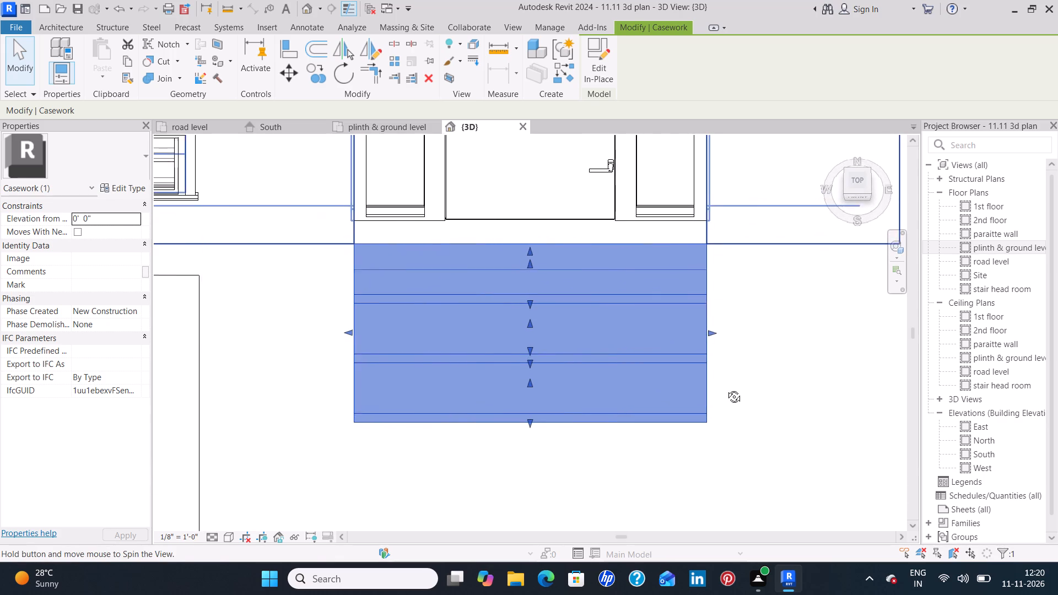
shift+middle_drag(726, 388, 725, 397)
click(769, 378)
scroll(609, 354, down, 7)
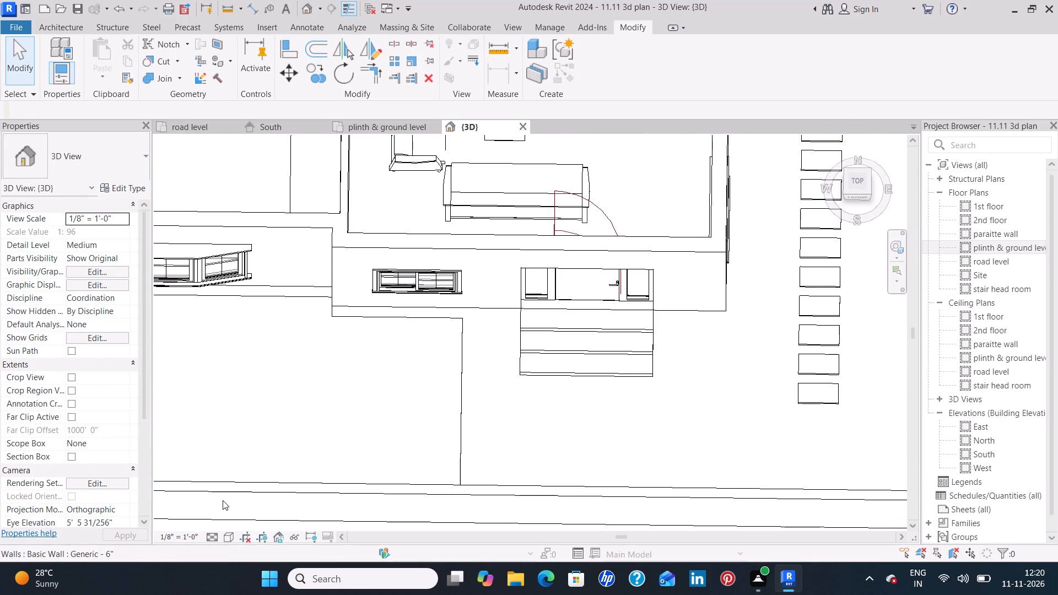
Set the 3D view's visual style to Realistic.
click(225, 541)
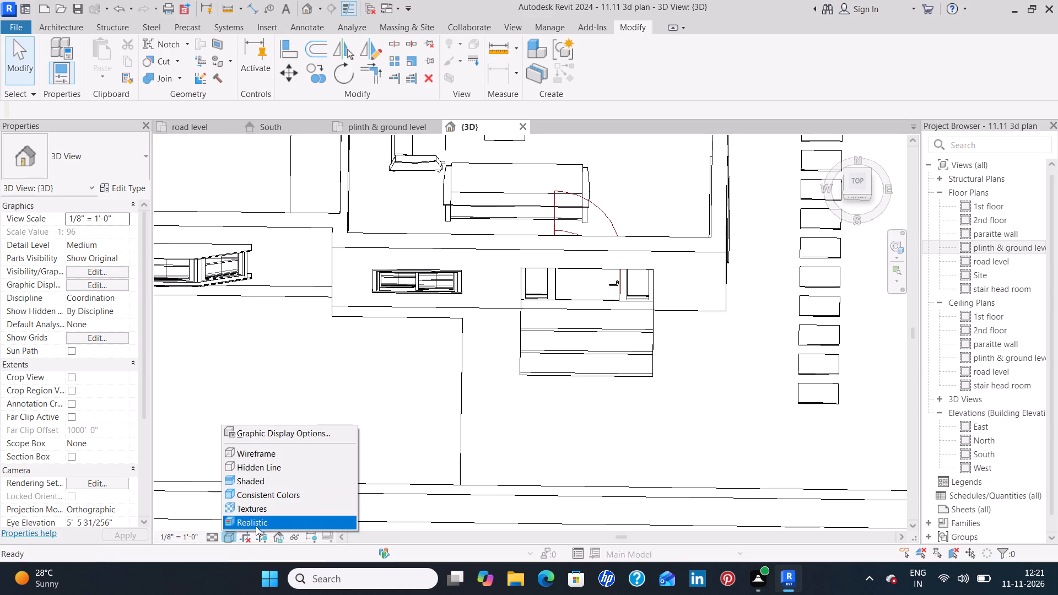
click(256, 526)
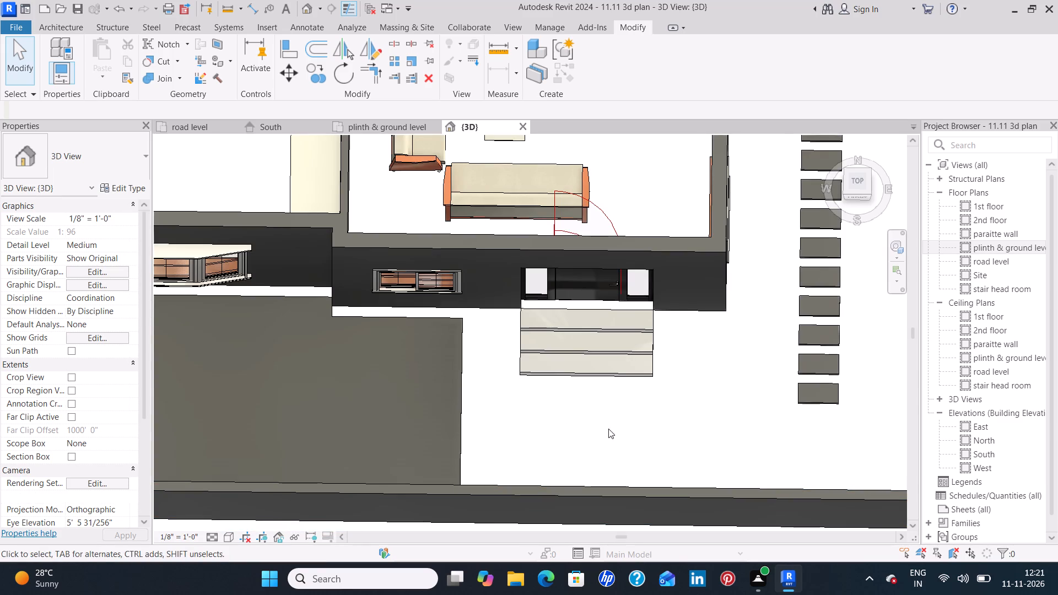
Examine the entrance steps from the front, above and side for how they meet the door and house wall.
ctrl+middle_drag(611, 445, 604, 377)
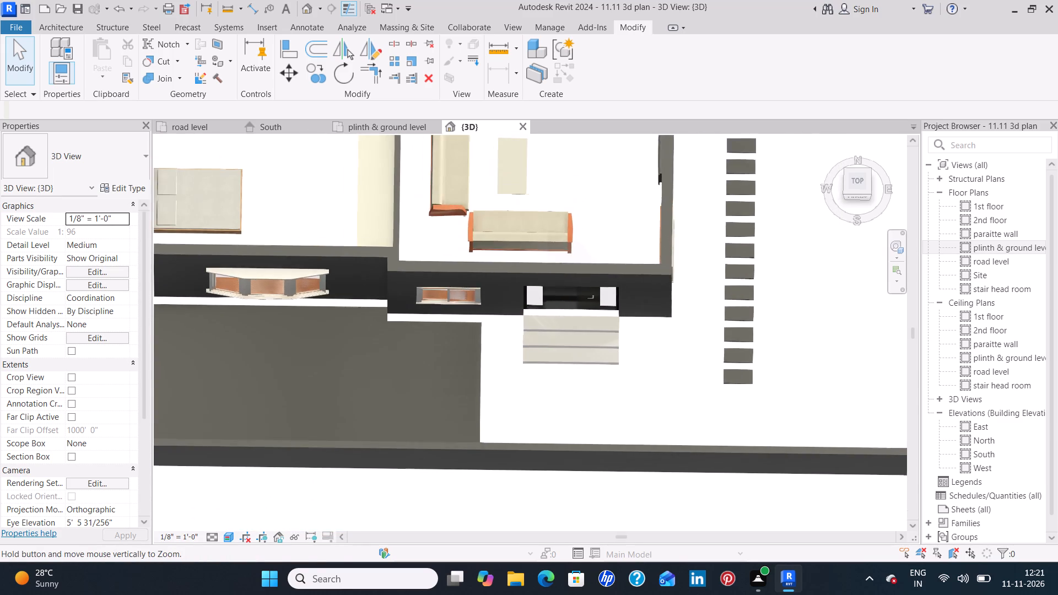
ctrl+middle_drag(604, 377, 603, 407)
shift+middle_drag(603, 425, 591, 286)
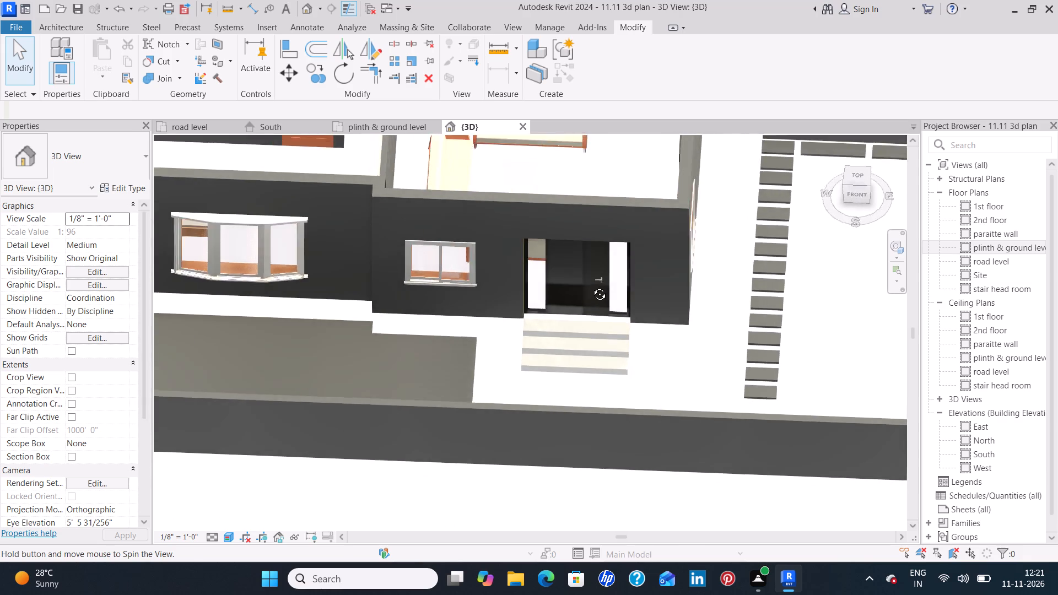
shift+middle_drag(591, 286, 638, 383)
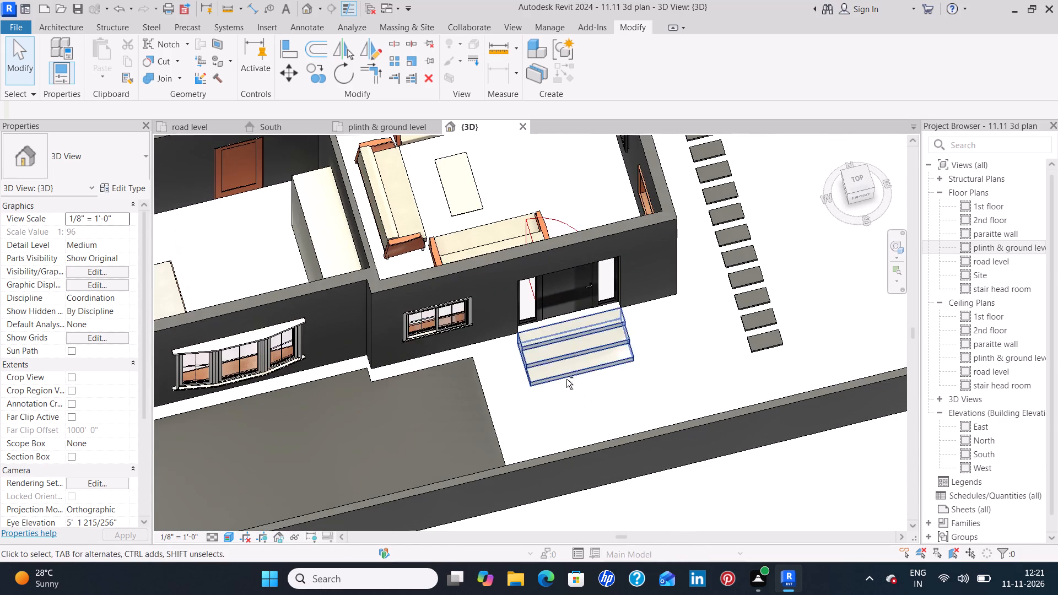
scroll(569, 363, up, 9)
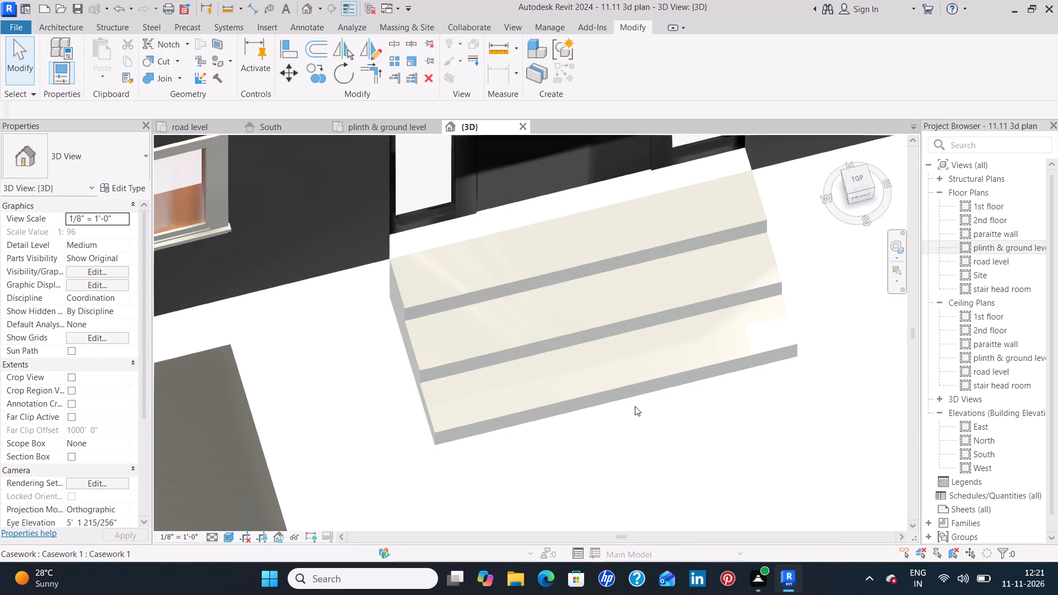
shift+middle_drag(654, 436, 622, 231)
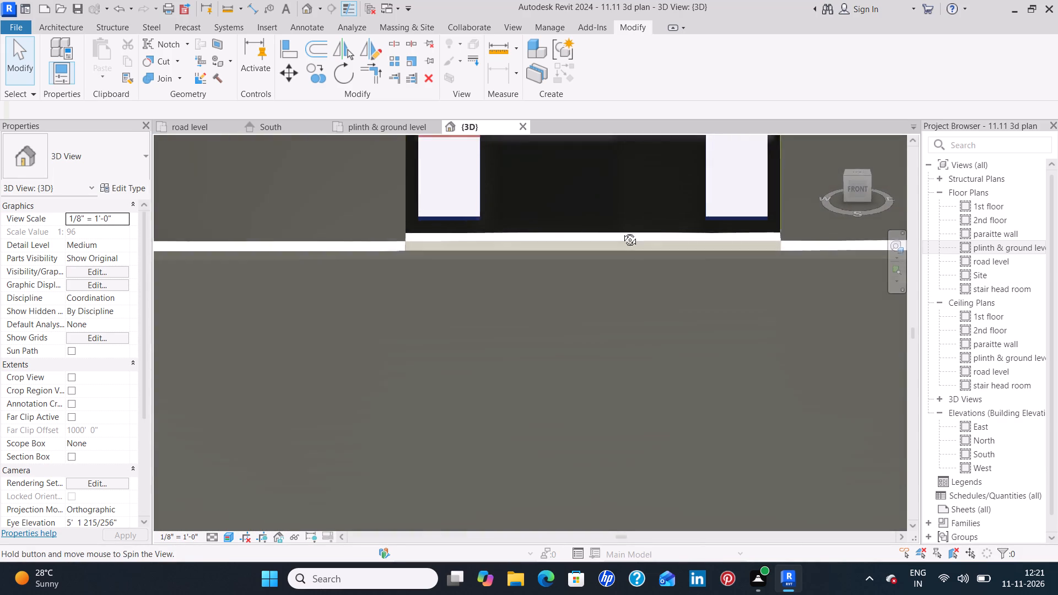
shift+middle_drag(622, 231, 607, 396)
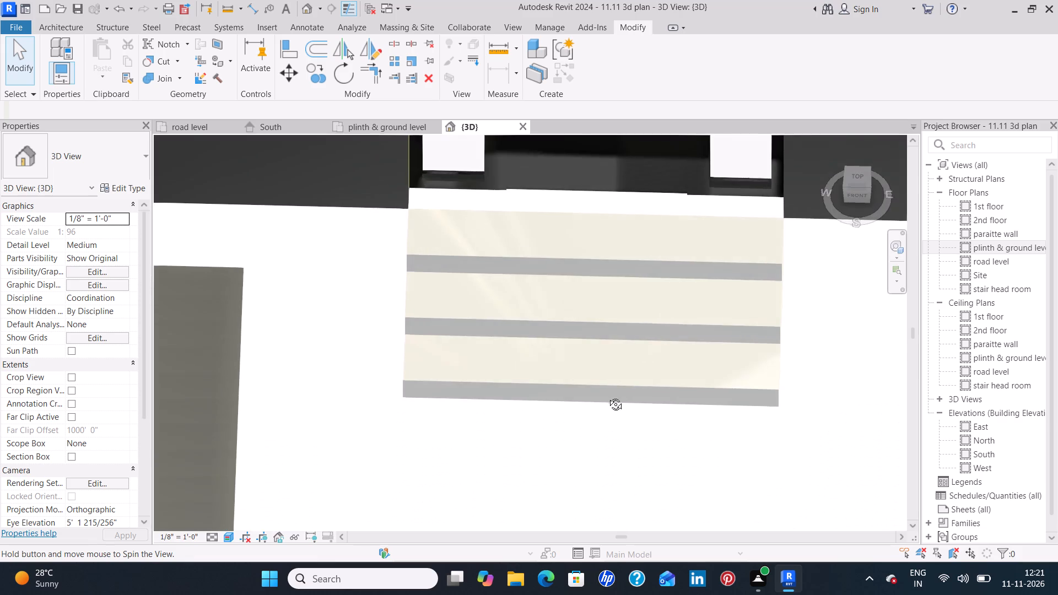
shift+middle_drag(607, 396, 494, 373)
middle_drag(639, 445, 603, 421)
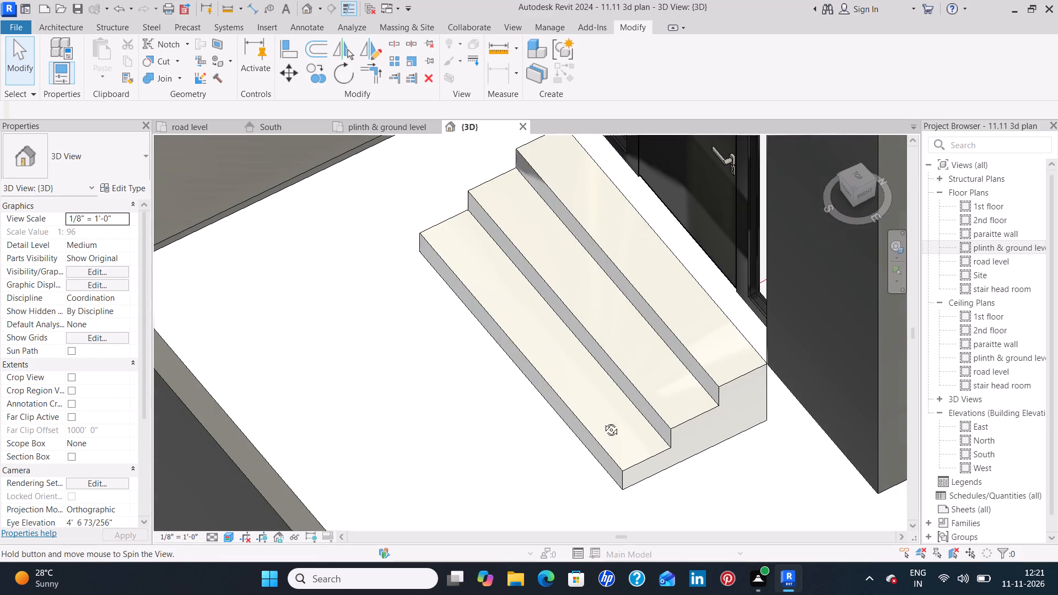
Select the entrance casework steps and examine from the side, below and above how they sit against the house wall and ground.
middle_drag(603, 421, 560, 251)
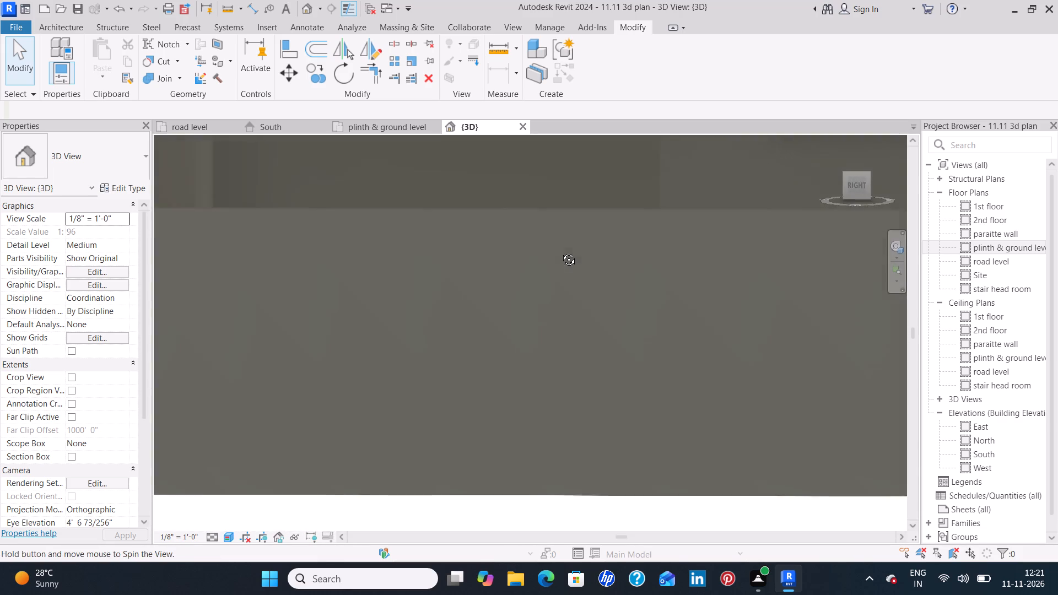
middle_drag(560, 251, 568, 275)
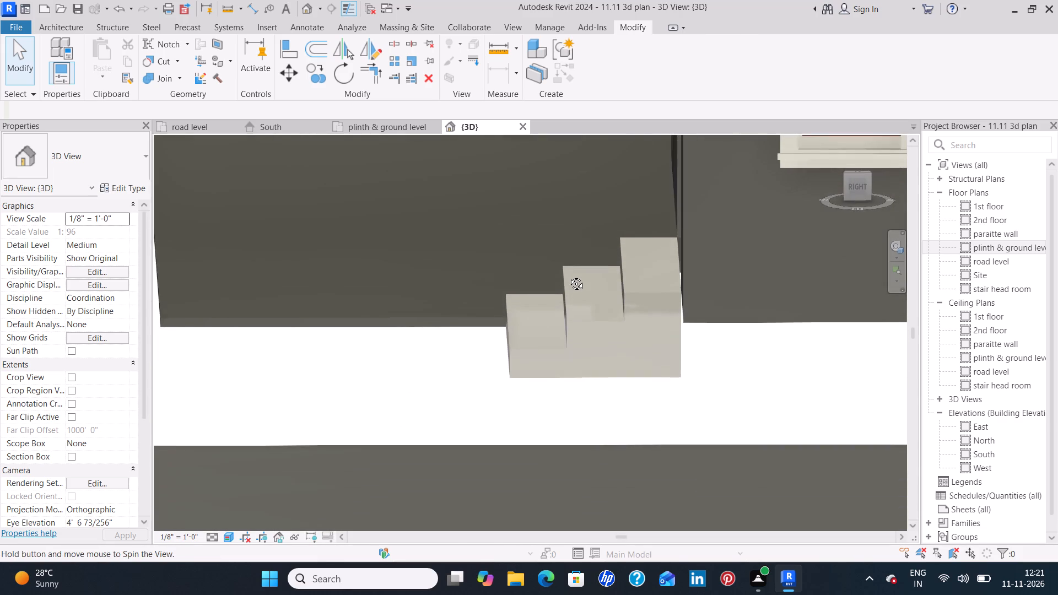
middle_drag(568, 275, 570, 263)
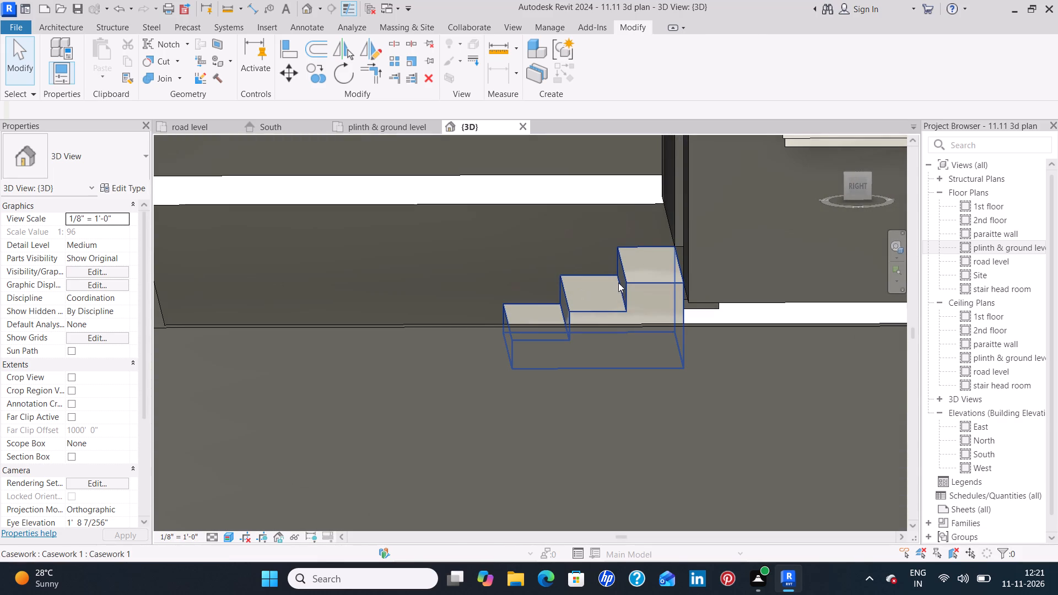
click(631, 280)
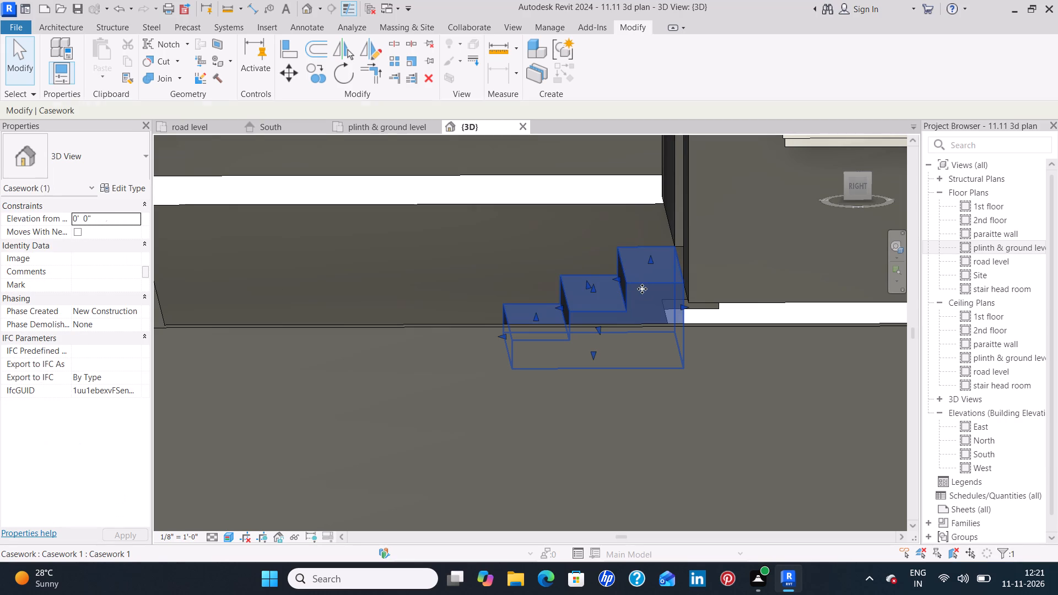
scroll(644, 286, down, 3)
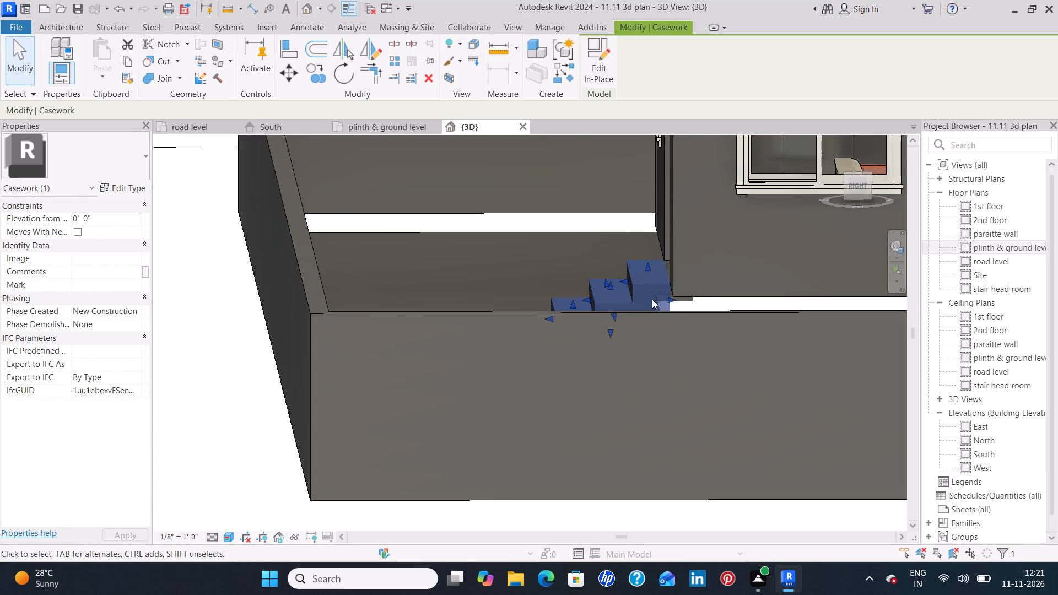
shift+middle_drag(681, 339, 681, 288)
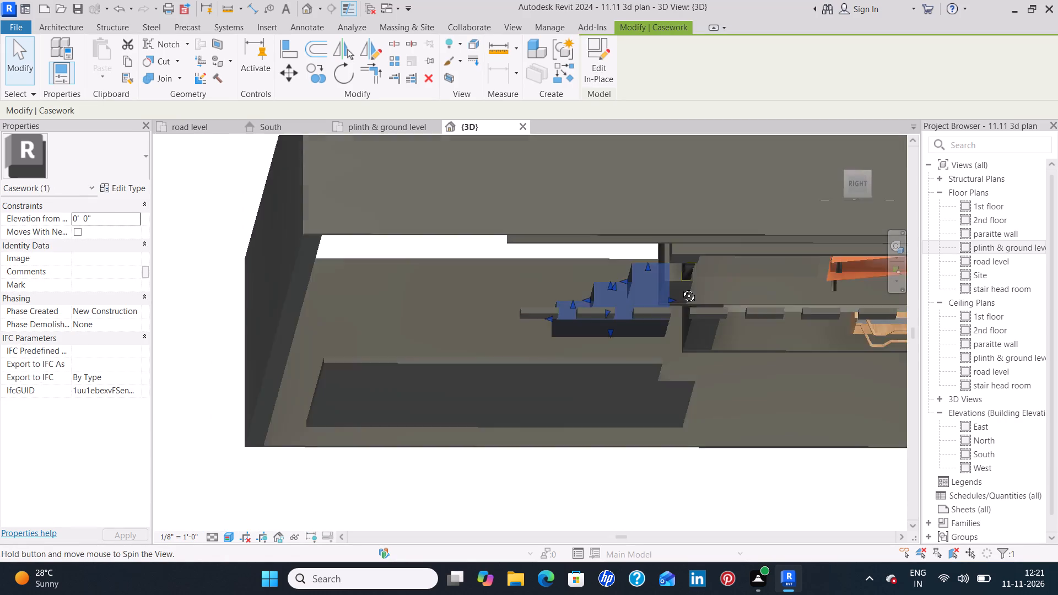
shift+middle_drag(681, 288, 677, 301)
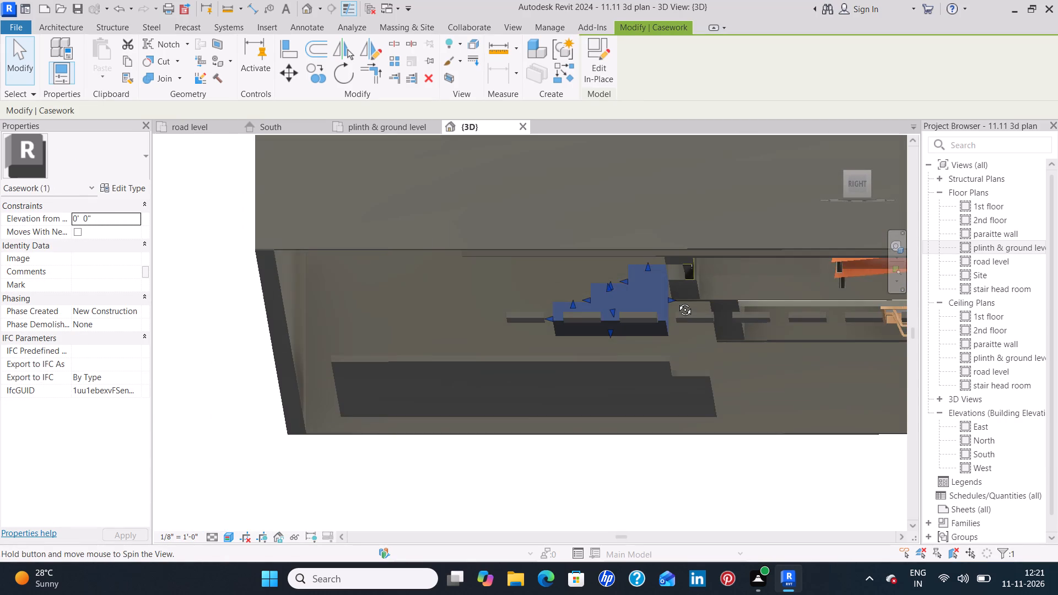
shift+middle_drag(677, 301, 693, 413)
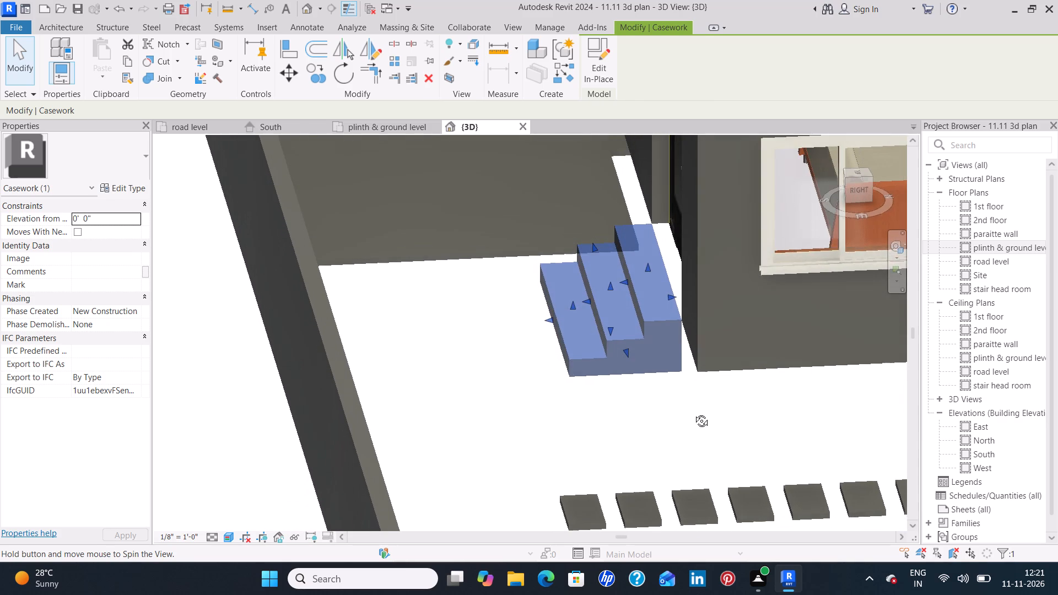
shift+middle_drag(693, 413, 694, 412)
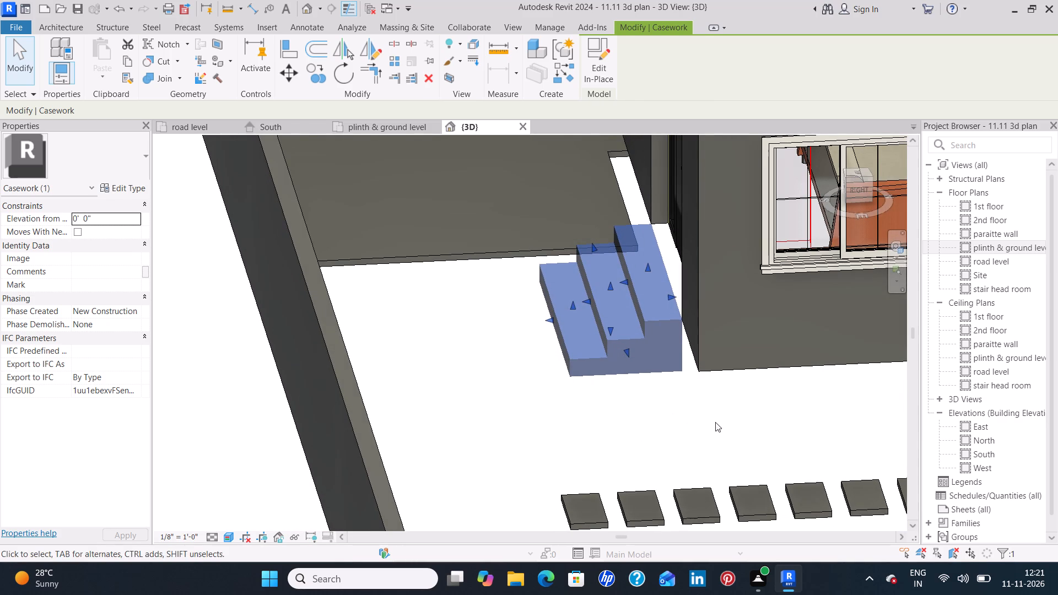
shift+middle_drag(737, 390, 727, 346)
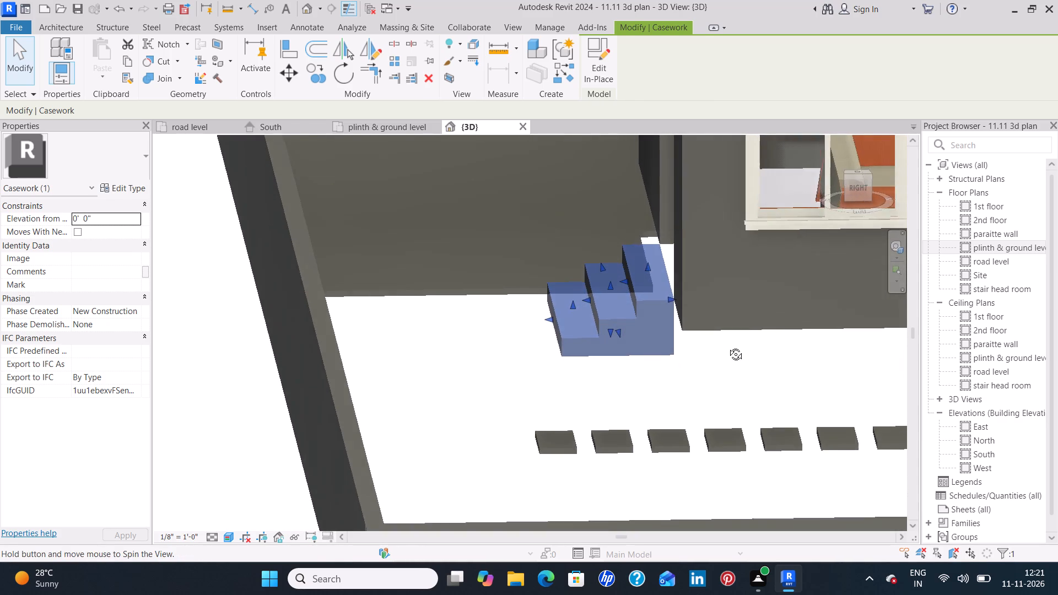
shift+middle_drag(727, 346, 721, 332)
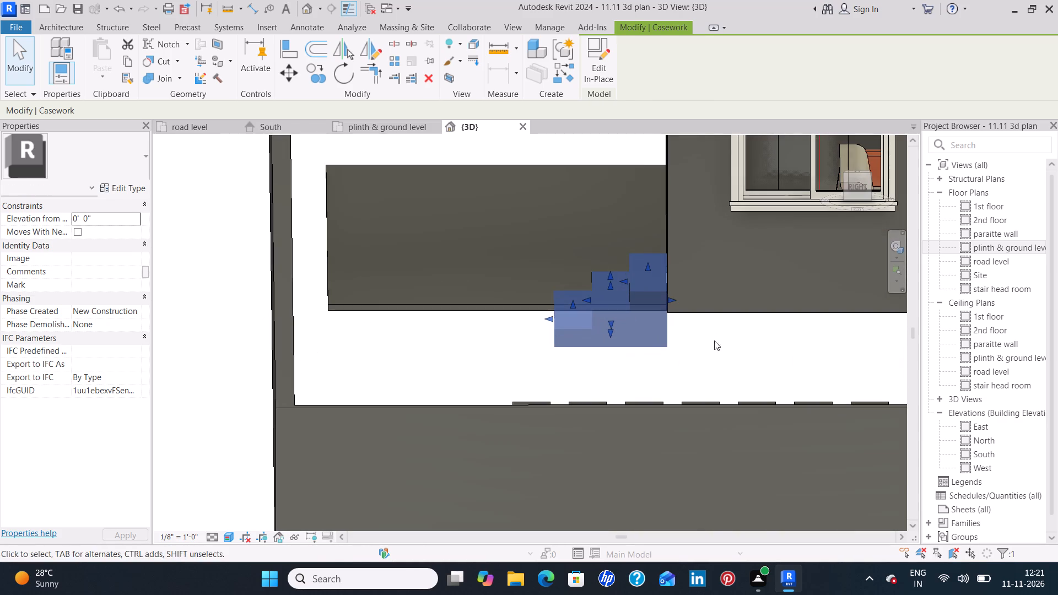
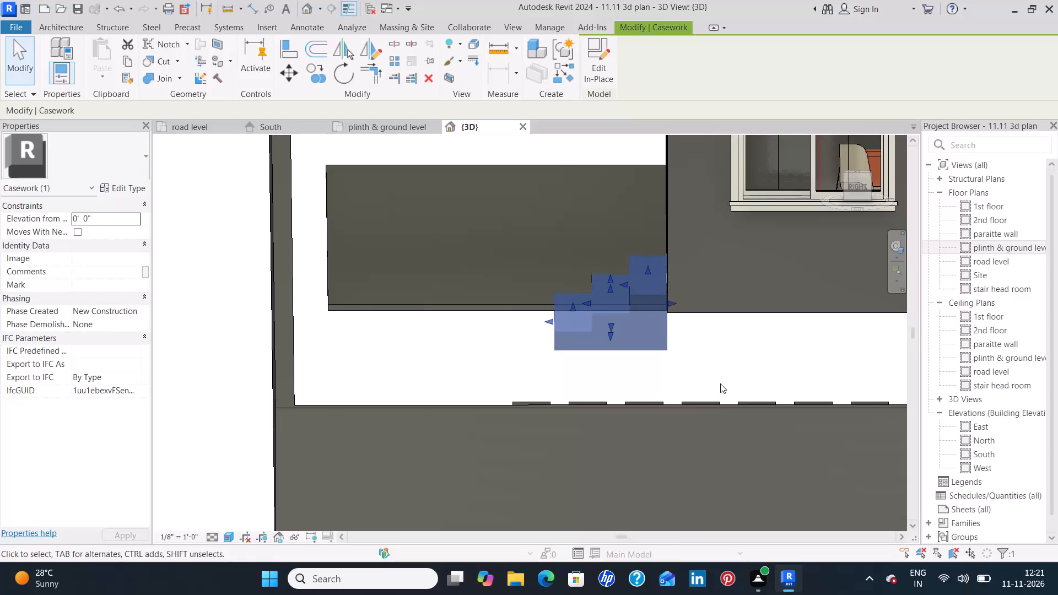
Lower the entrance steps in front of the main door to an elevation of about -0' 5".
key(Down)
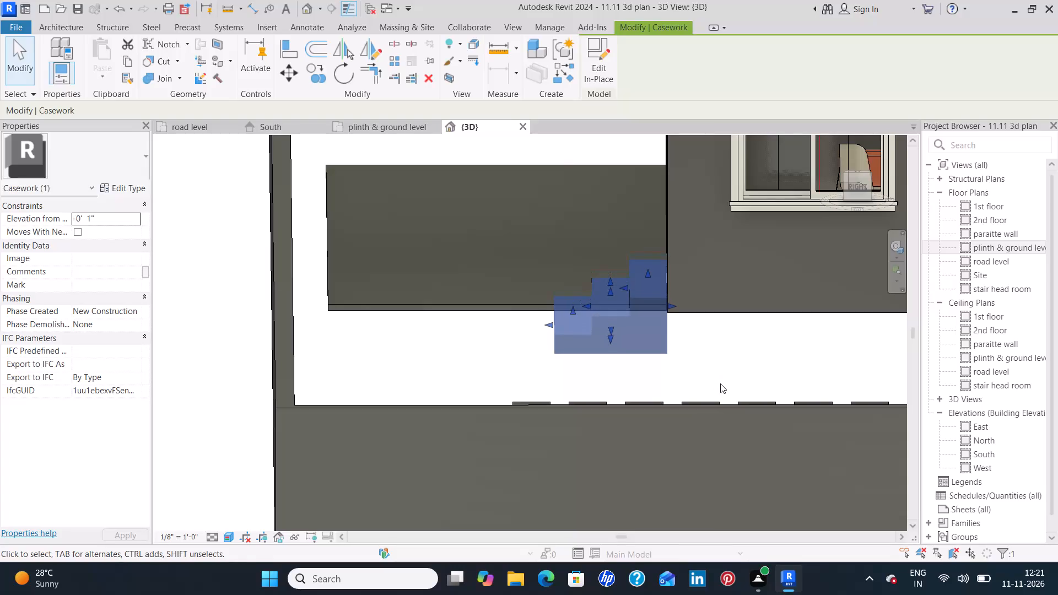
key(Down)
key(Down)
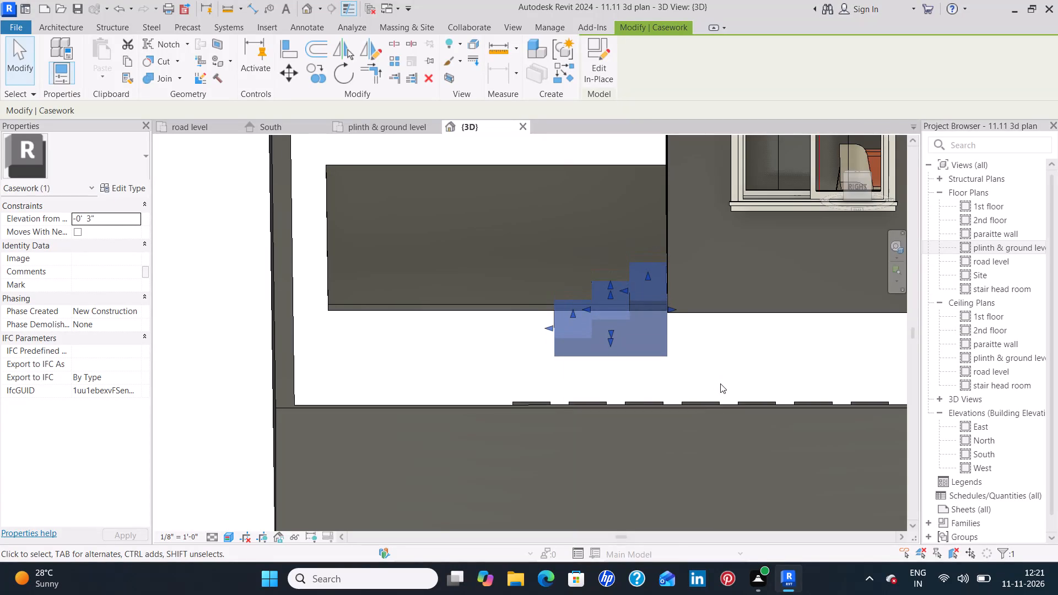
key(Down)
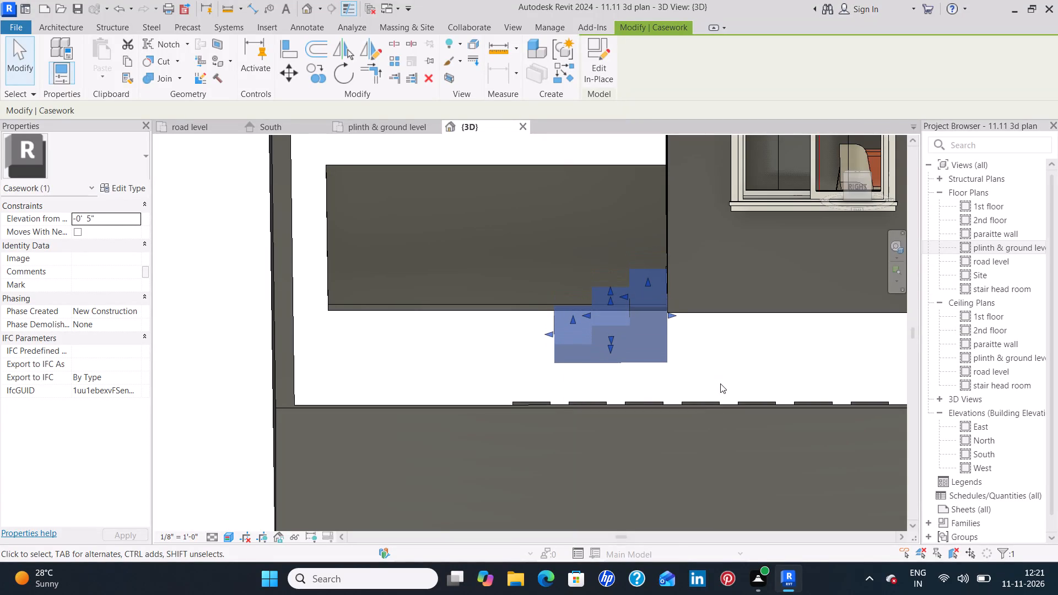
scroll(713, 385, down, 3)
shift+middle_drag(700, 387, 723, 387)
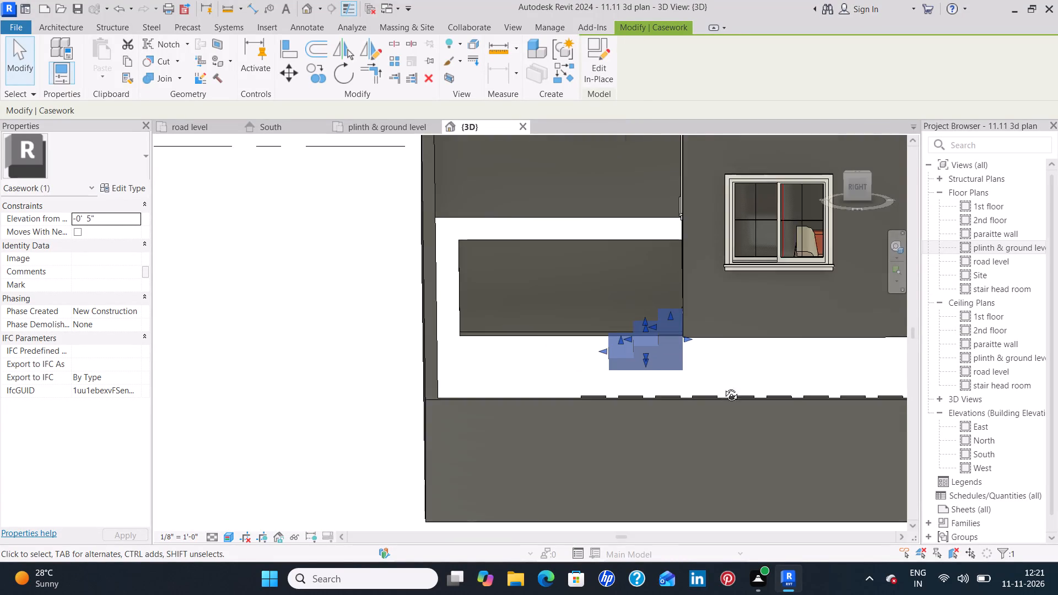
shift+middle_drag(723, 387, 788, 389)
middle_drag(720, 339, 752, 451)
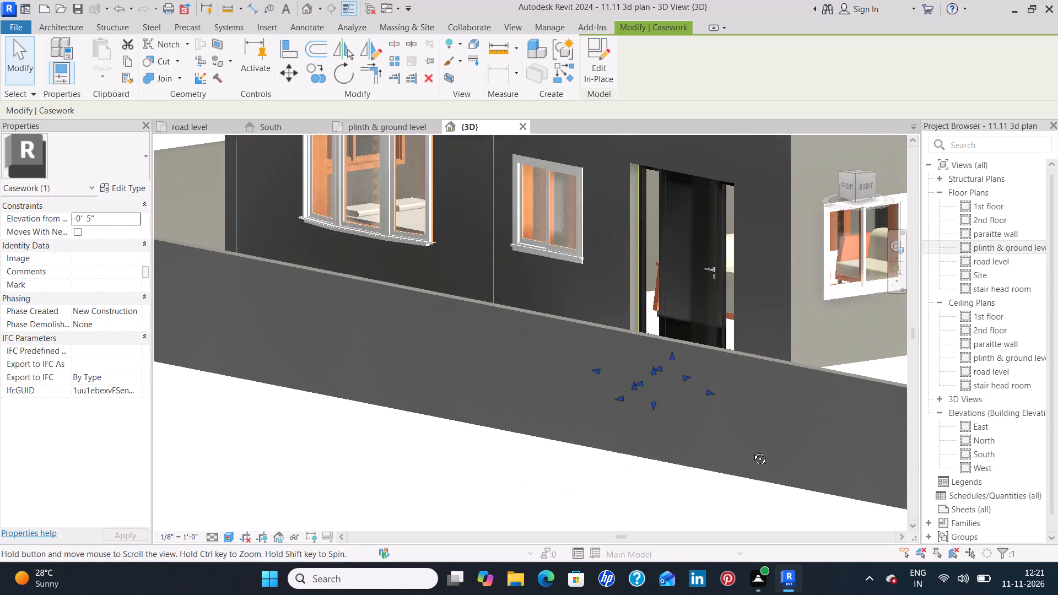
middle_drag(752, 451, 756, 466)
shift+middle_drag(821, 434, 854, 418)
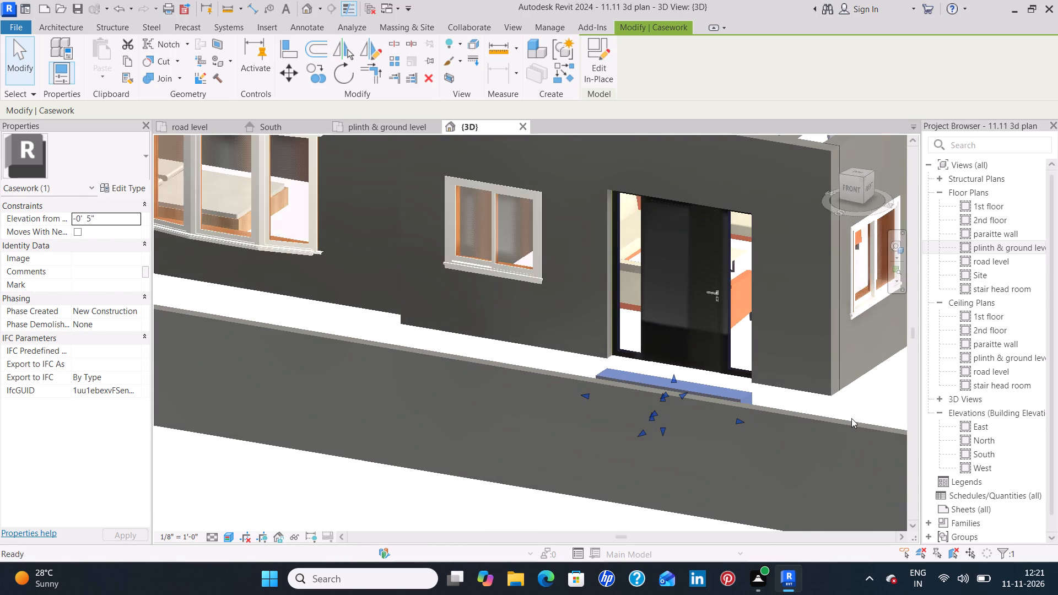
shift+middle_drag(824, 418, 759, 470)
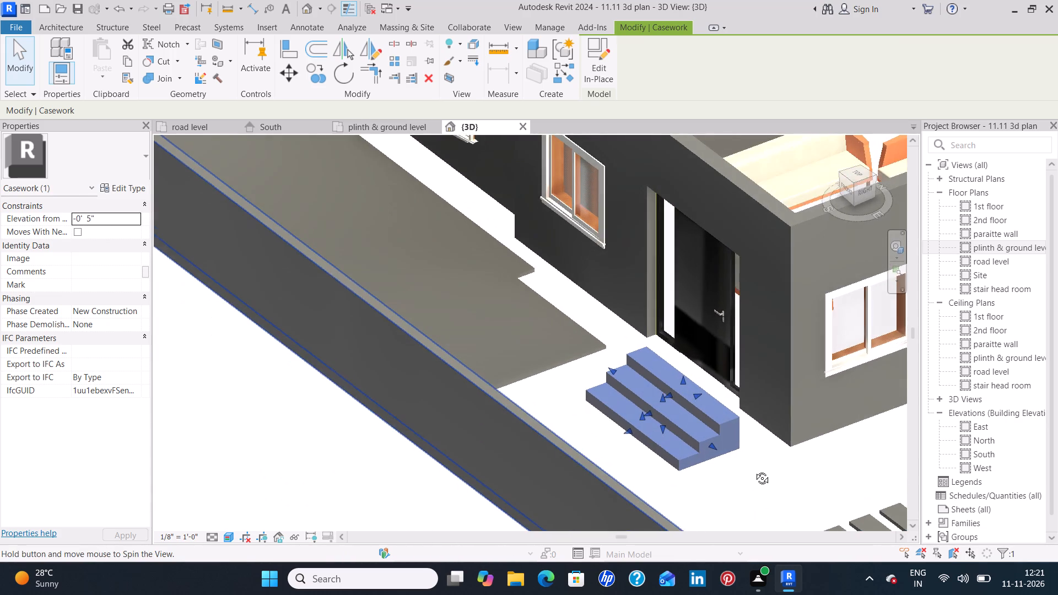
click(745, 490)
scroll(754, 488, down, 4)
shift+middle_drag(753, 488, 760, 537)
Start a floor in the plinth & ground level plan and duplicate its type with the name Generic - 6".
click(381, 122)
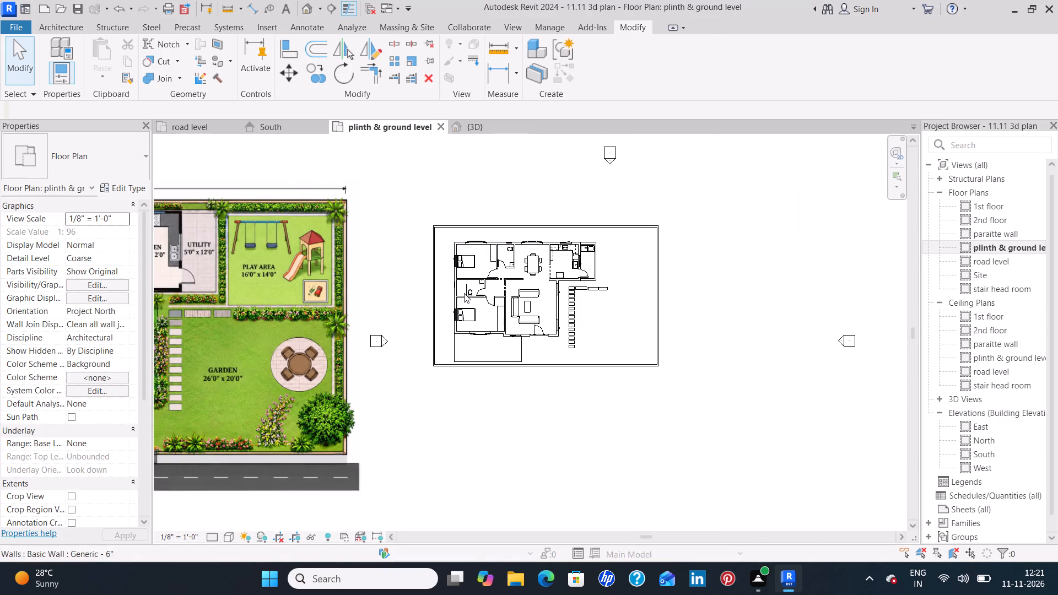
scroll(537, 333, up, 8)
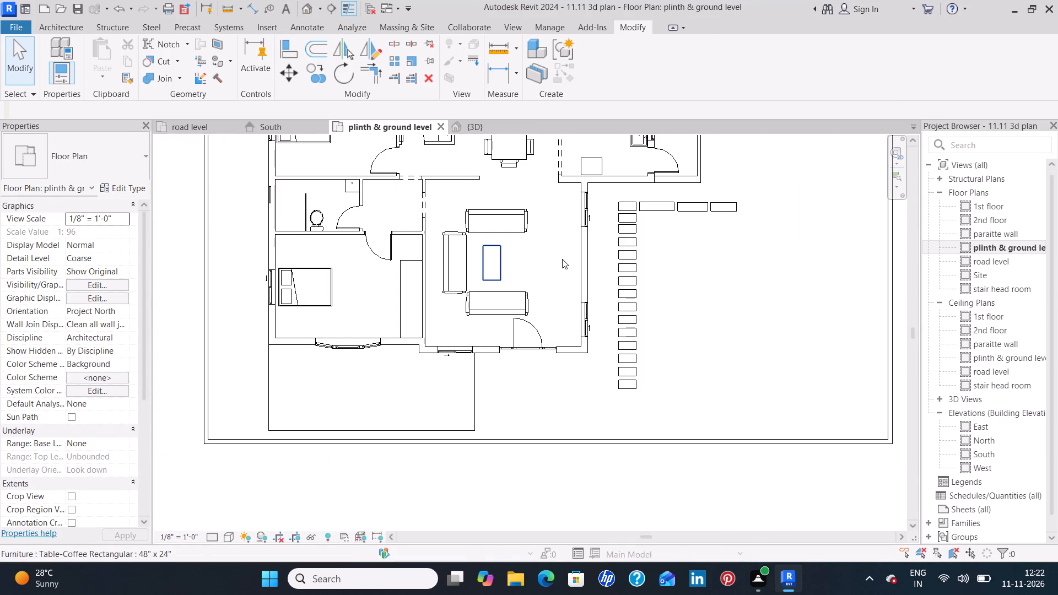
middle_drag(559, 258, 556, 343)
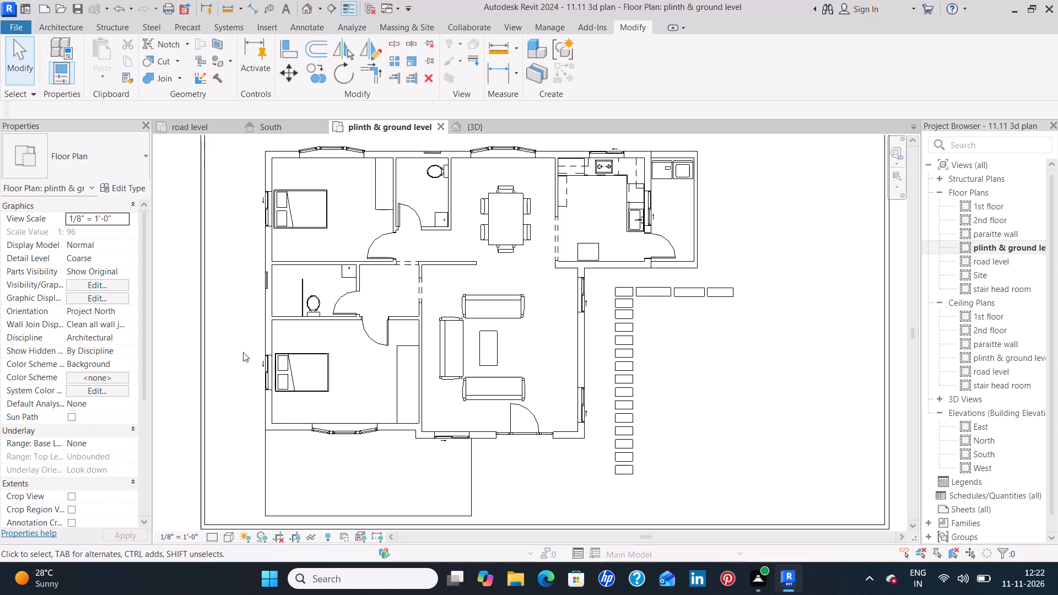
click(66, 30)
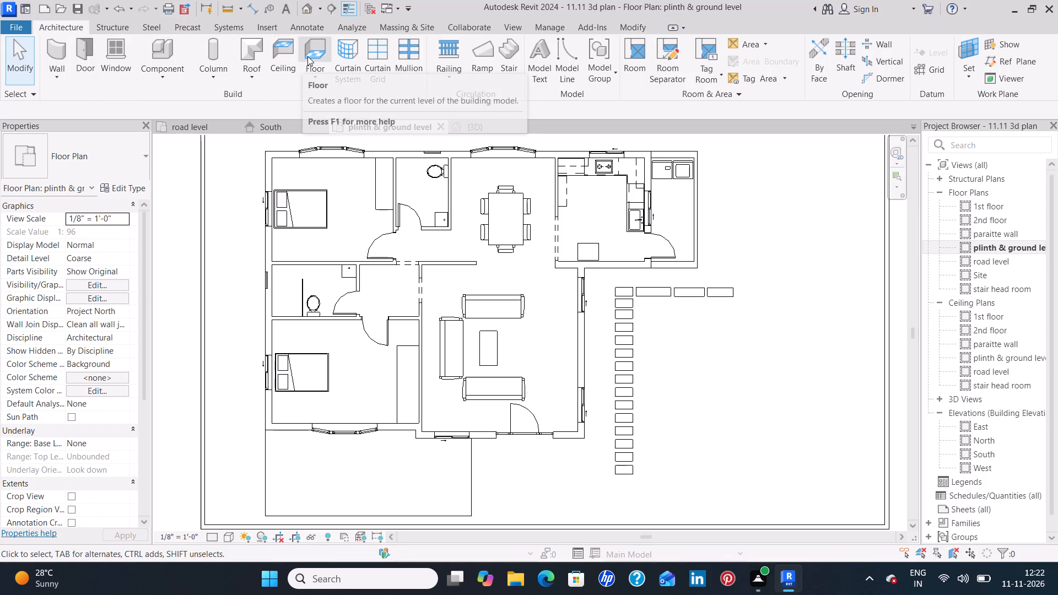
click(307, 56)
click(132, 151)
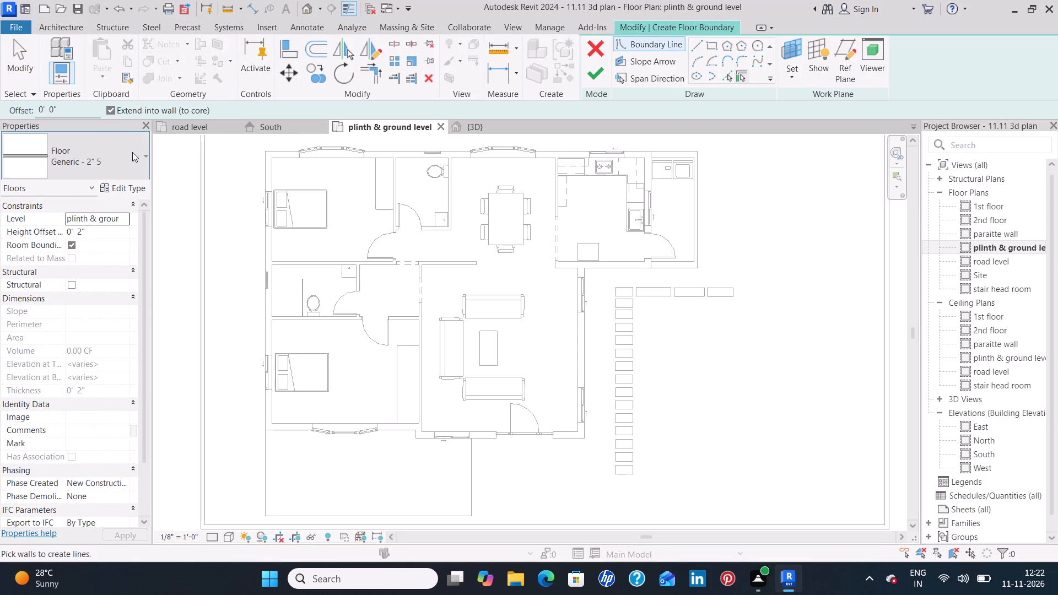
click(132, 152)
click(132, 190)
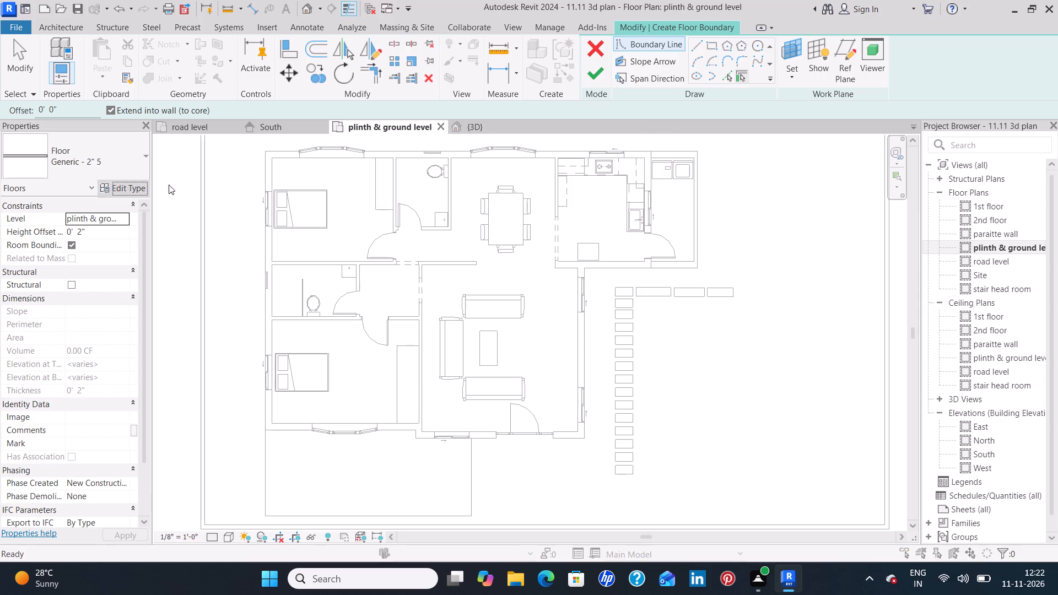
click(618, 129)
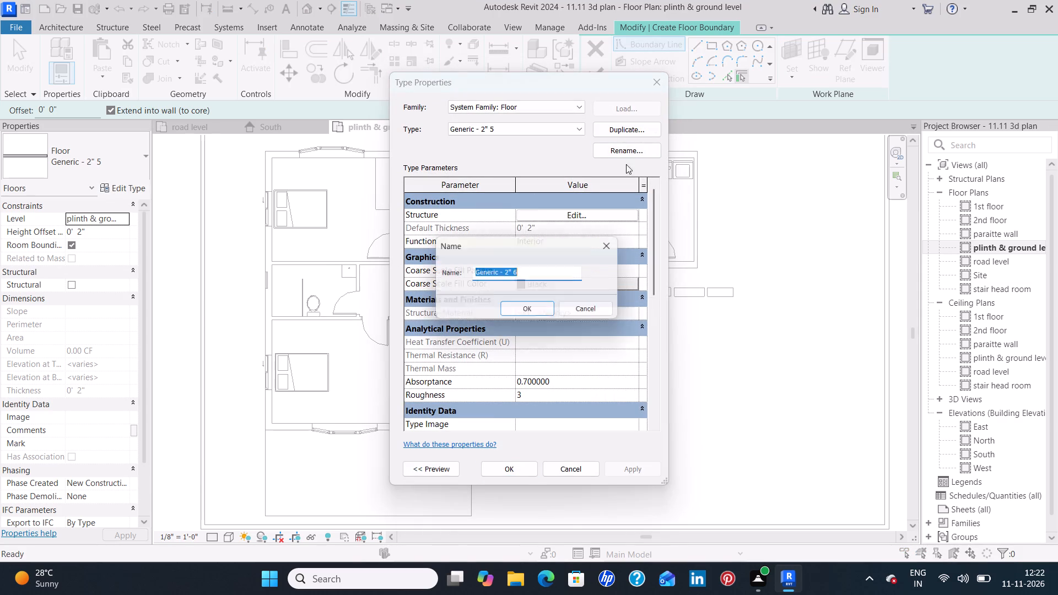
click(546, 274)
key(BackSpace)
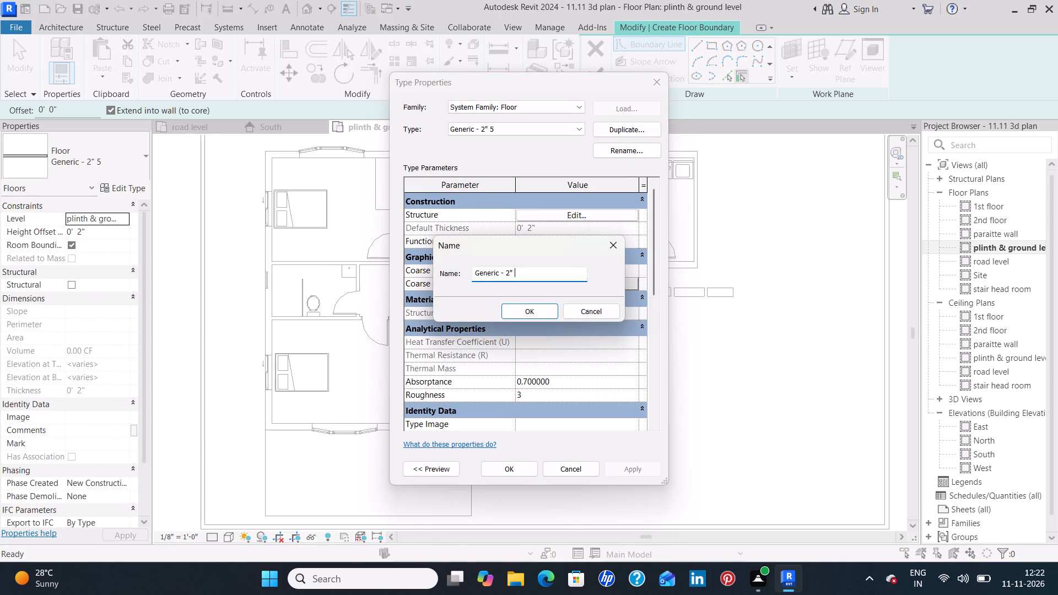
key(BackSpace)
key(BackSpace)
key(BackSpace)
text(6")
key(Return)
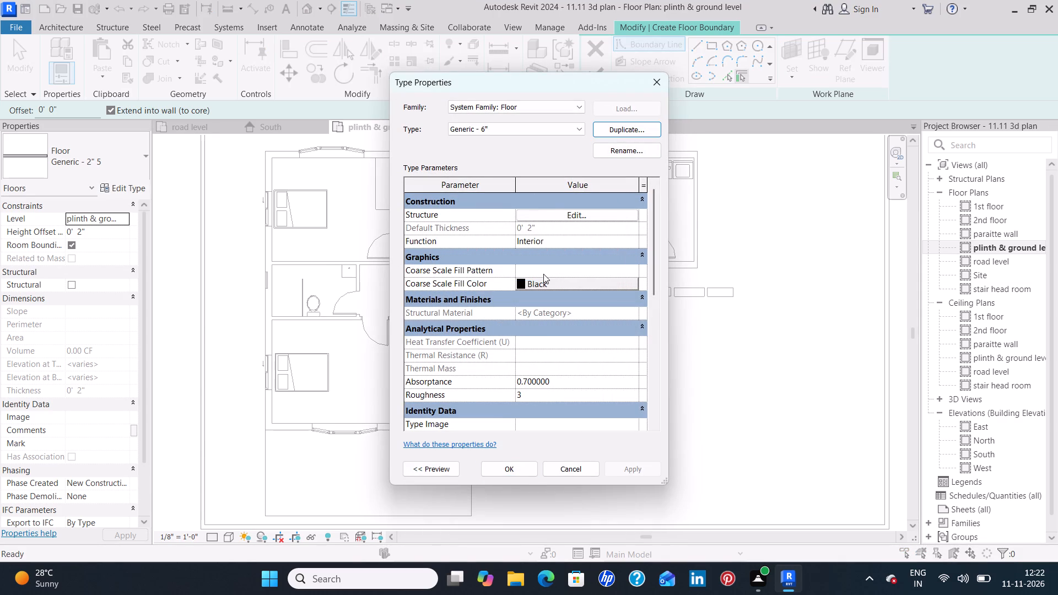
Set the structure layer thickness of the Generic - 6" floor type to 6" and apply it.
click(571, 214)
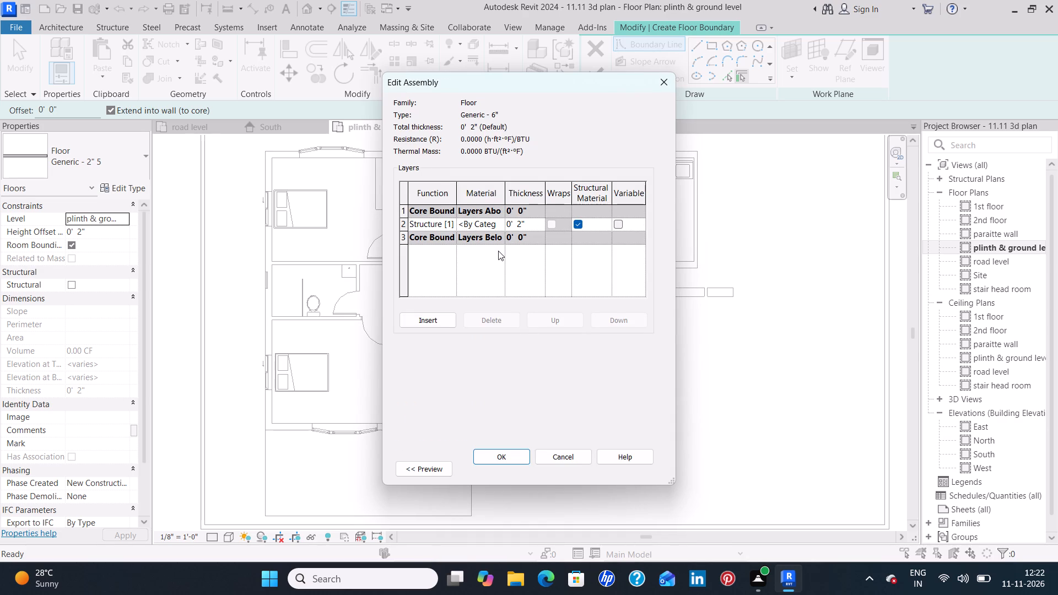
click(530, 220)
key(BackSpace)
key(BackSpace)
key(BackSpace)
key(BackSpace)
key(BackSpace)
key(BackSpace)
text(6")
key(Return)
click(504, 459)
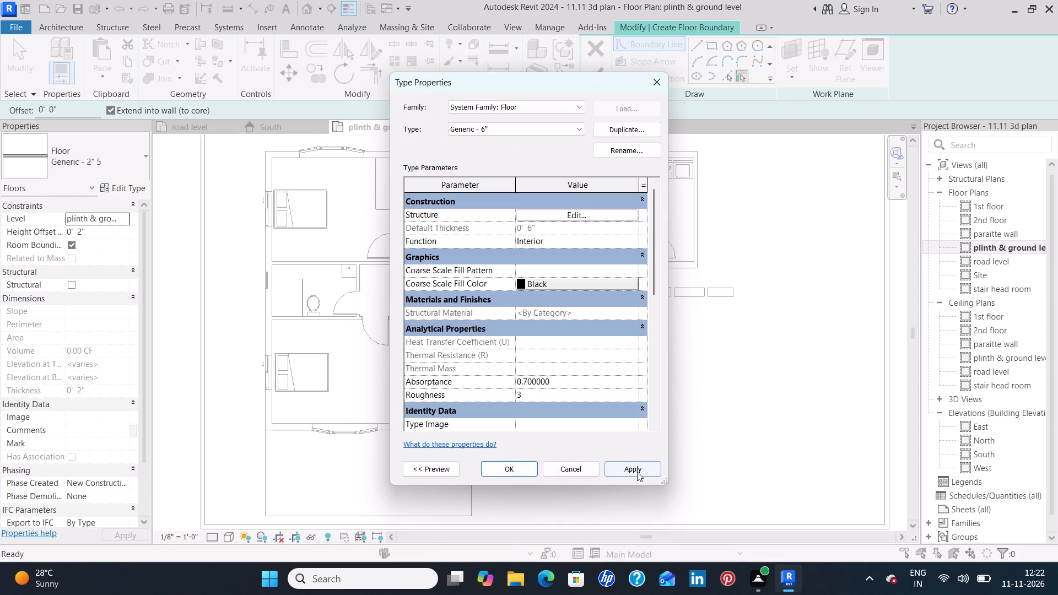
click(637, 473)
click(508, 466)
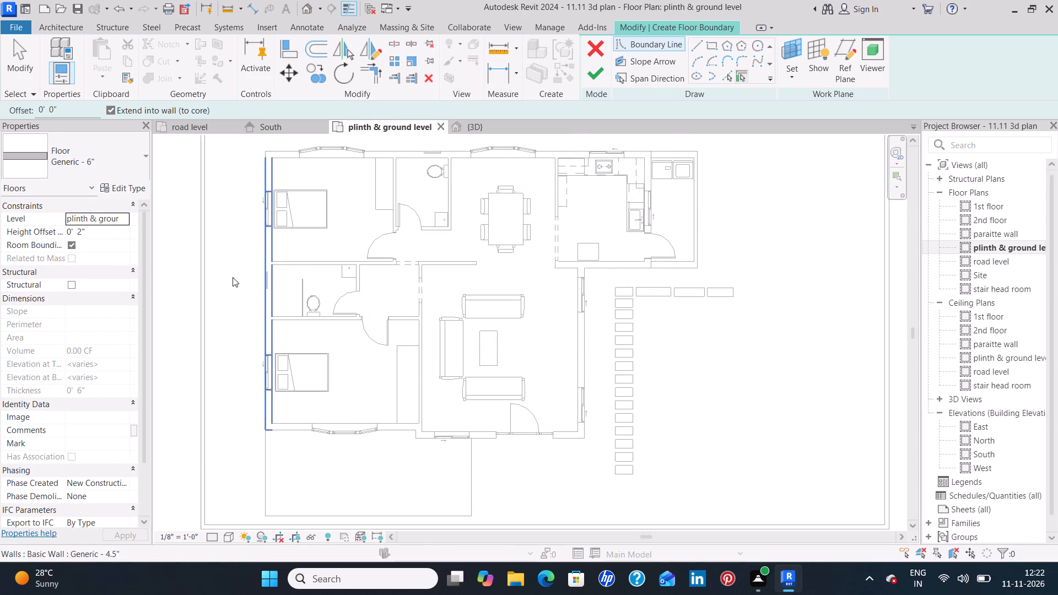
Sketch the floor boundary with straight lines along the outer faces of the house's exterior walls, including the utility projection, and finish the floor.
click(696, 48)
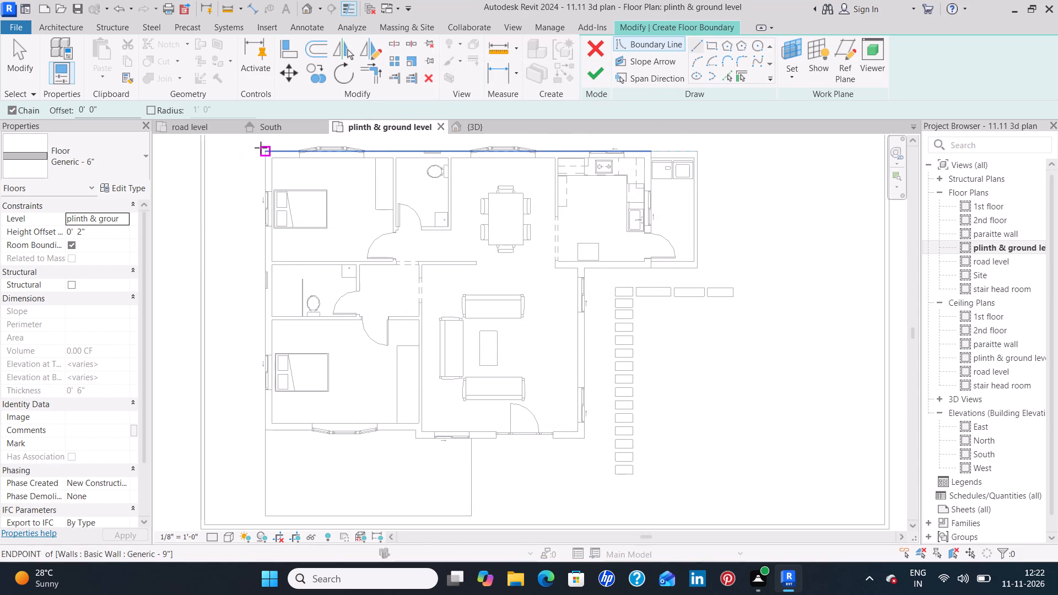
click(265, 150)
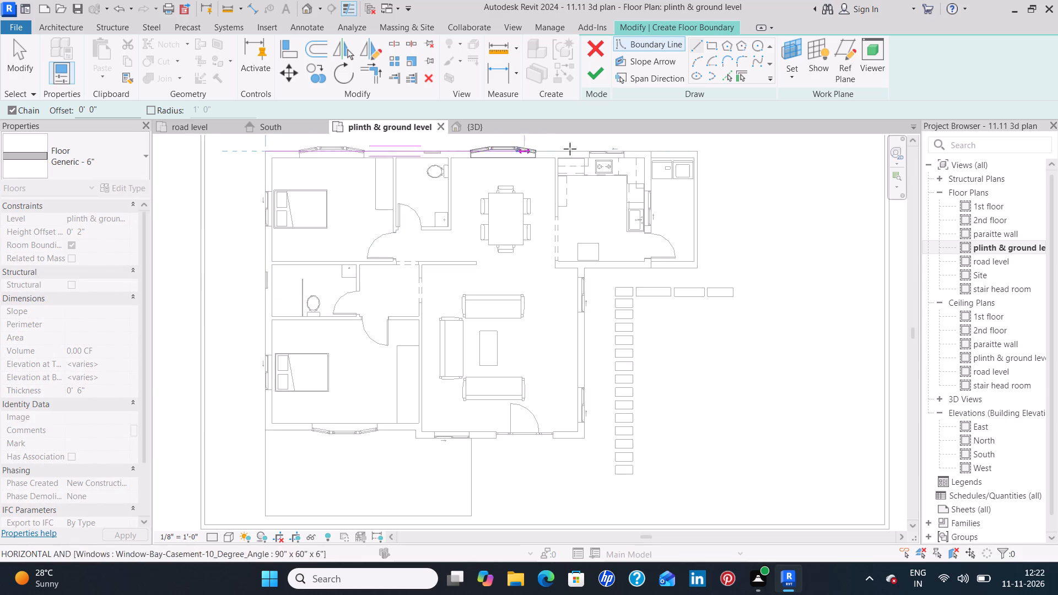
click(698, 149)
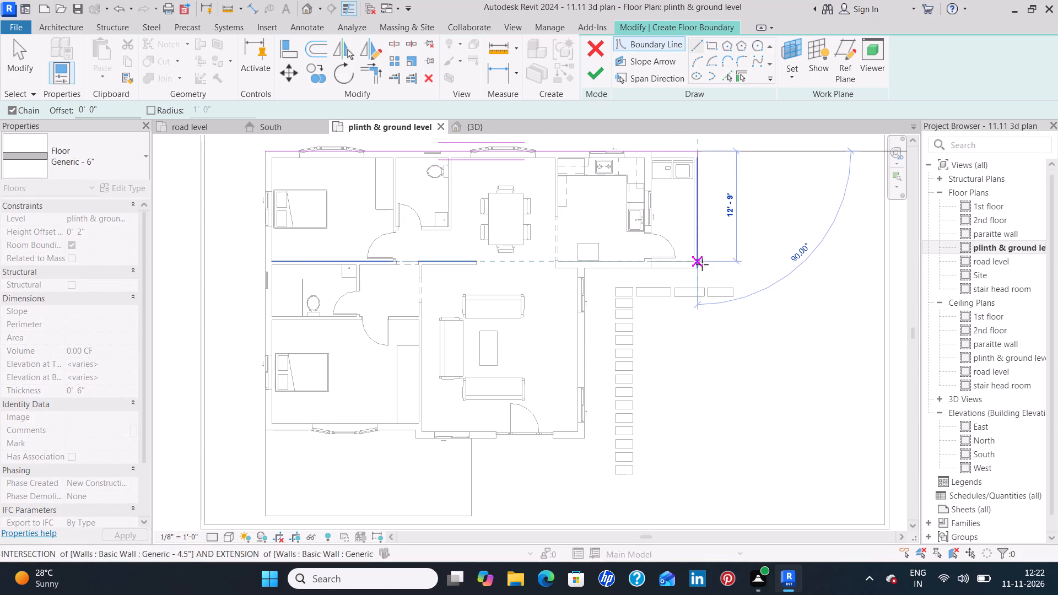
click(702, 266)
click(586, 270)
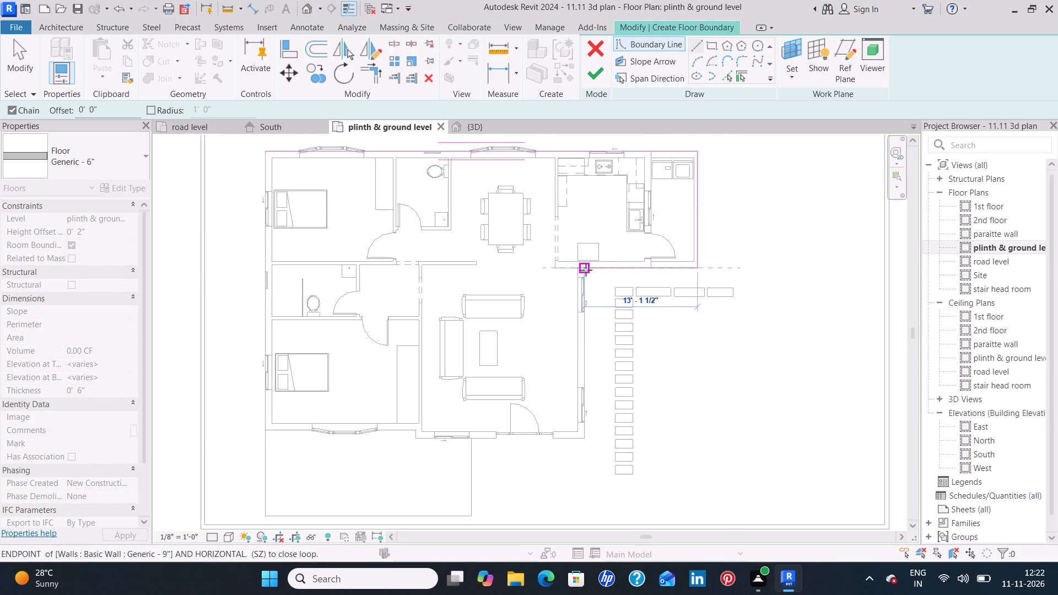
click(584, 439)
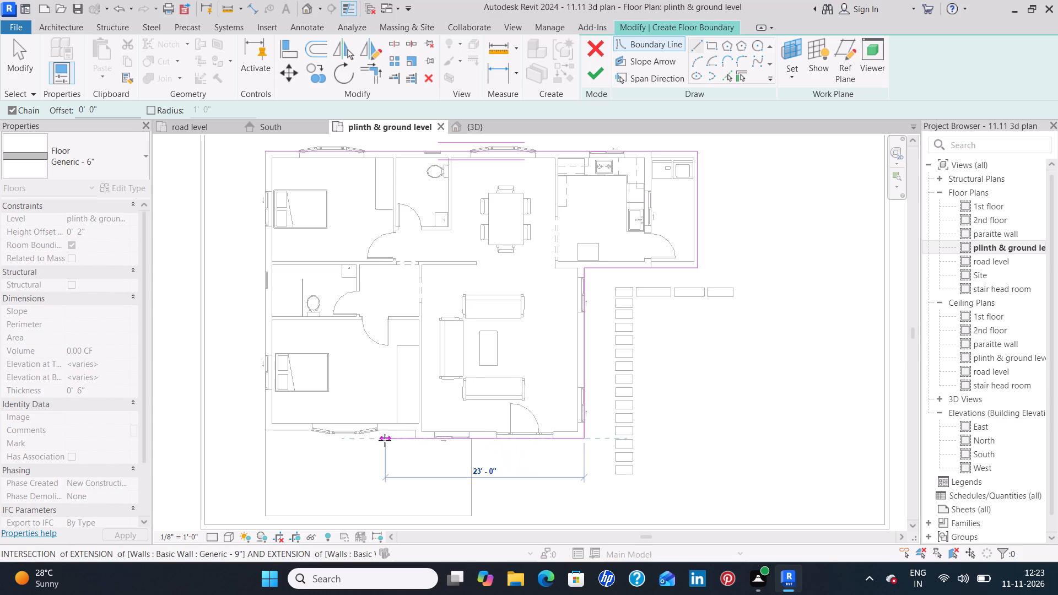
click(415, 438)
click(416, 430)
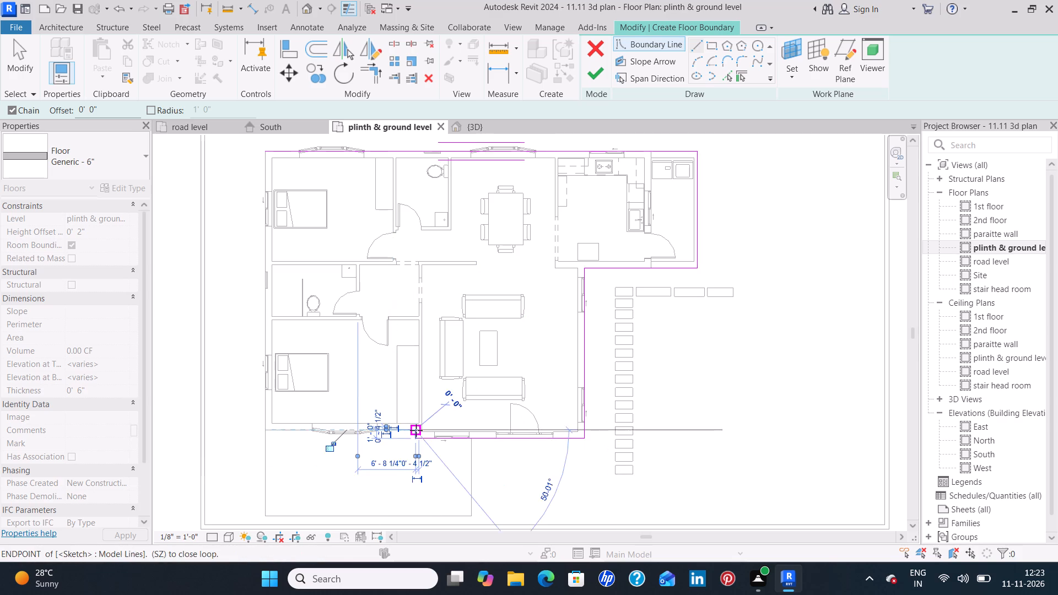
click(262, 432)
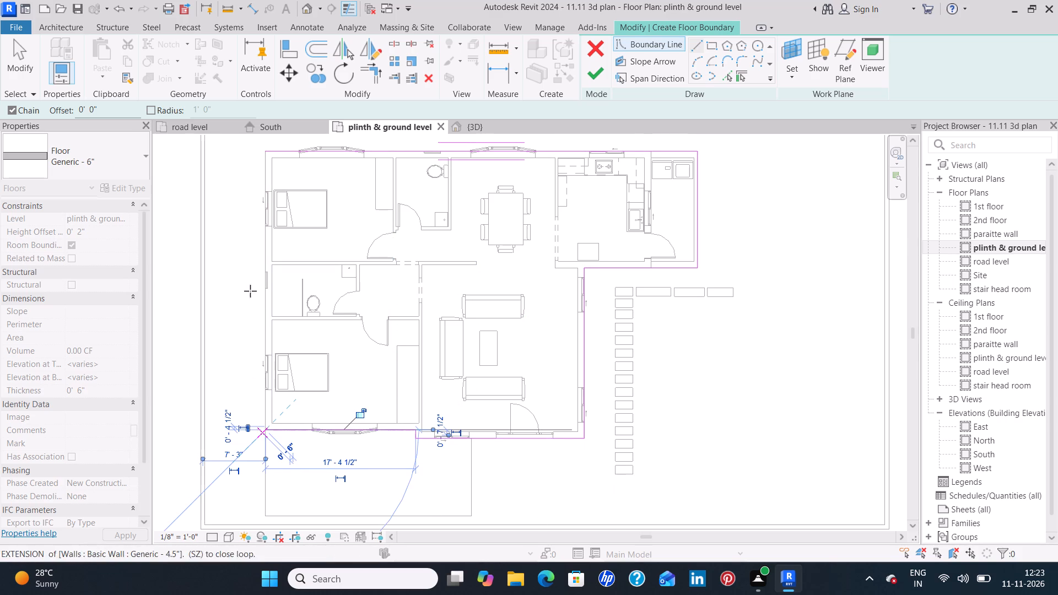
click(263, 149)
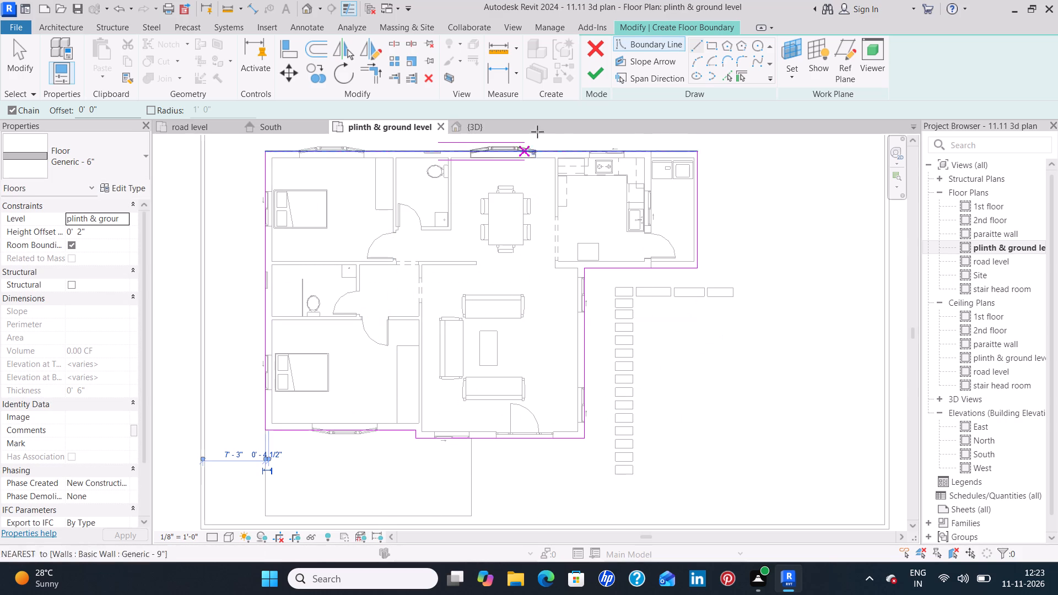
click(599, 71)
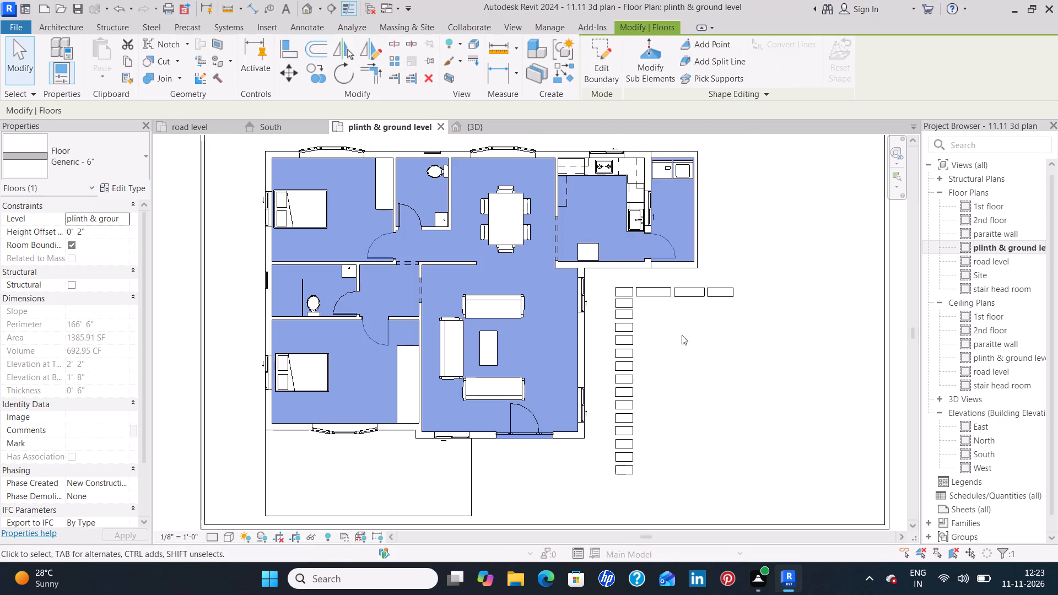
click(767, 410)
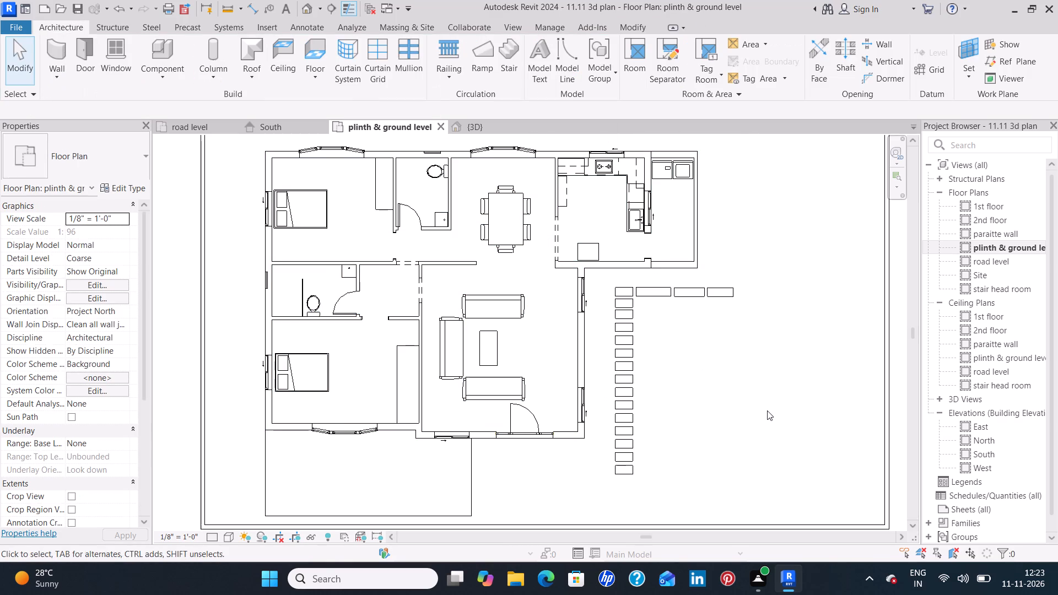
Raise the entrance steps in the 3D view to an elevation of about -0' 4" so they meet the floor slab edge.
click(494, 121)
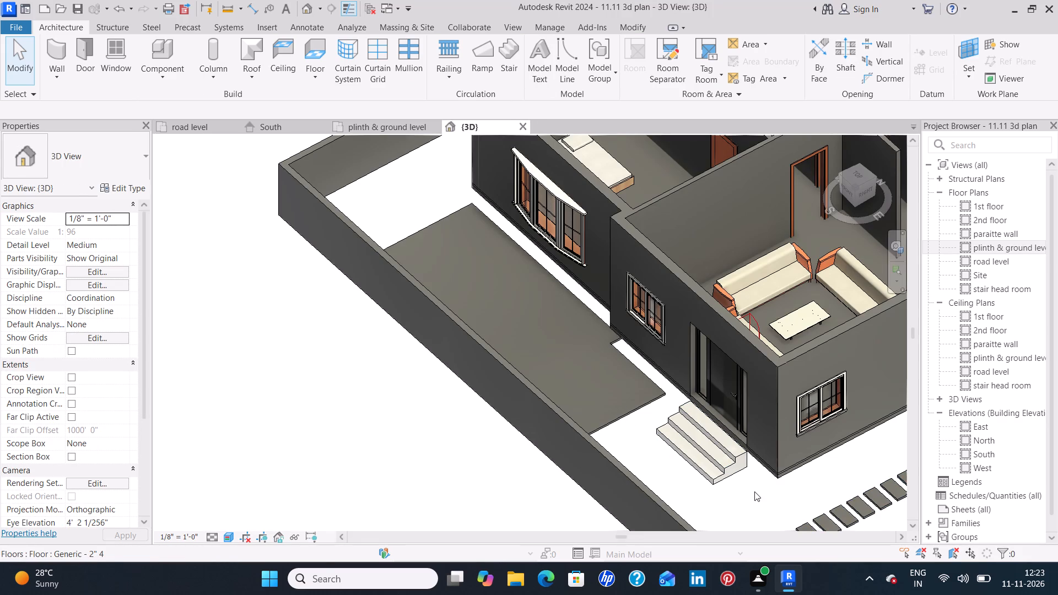
shift+middle_drag(754, 491, 836, 456)
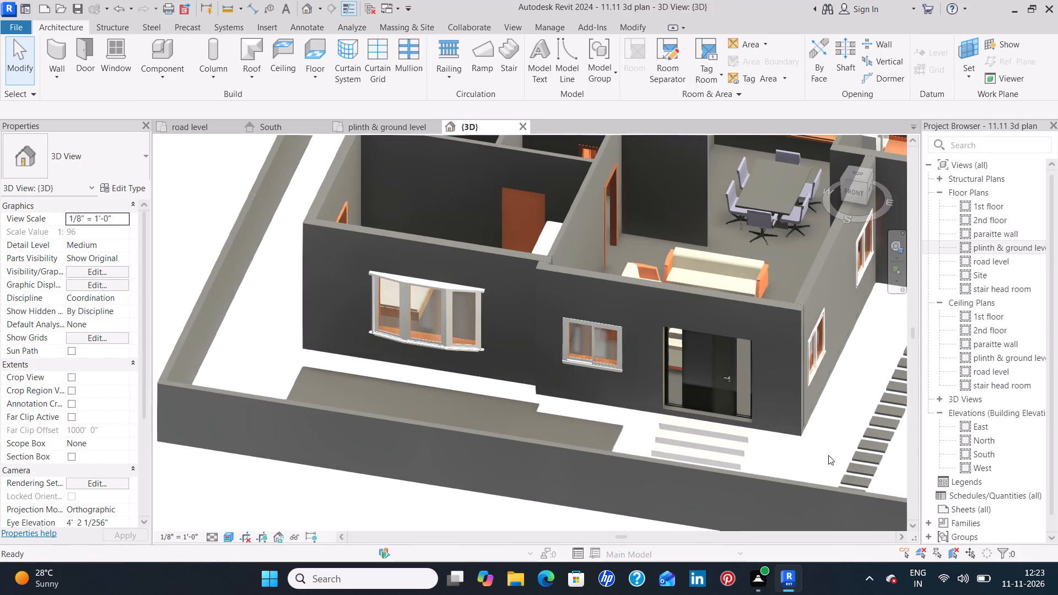
scroll(706, 436, up, 12)
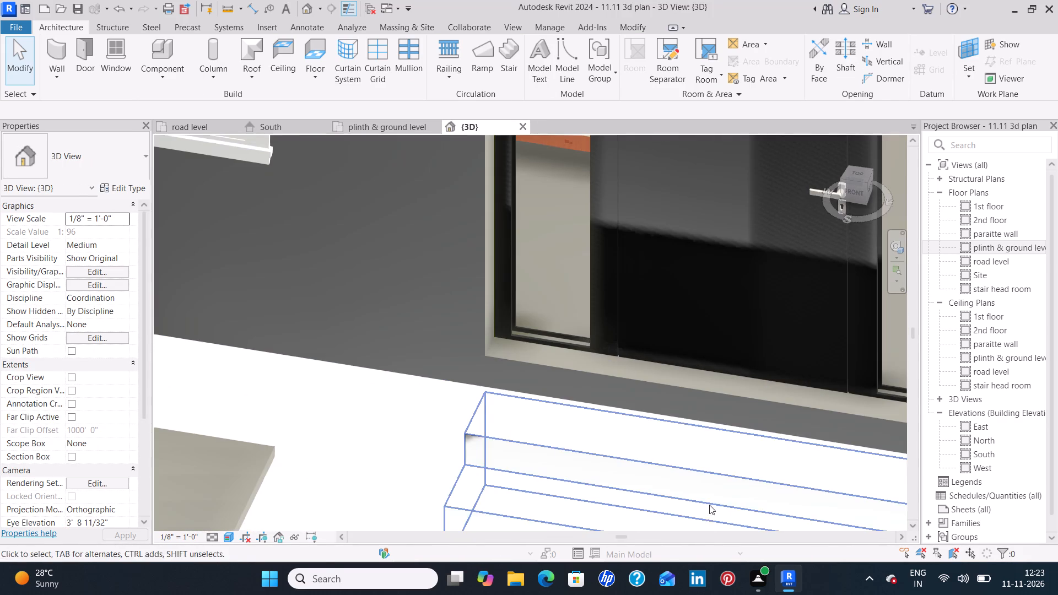
click(701, 486)
click(697, 470)
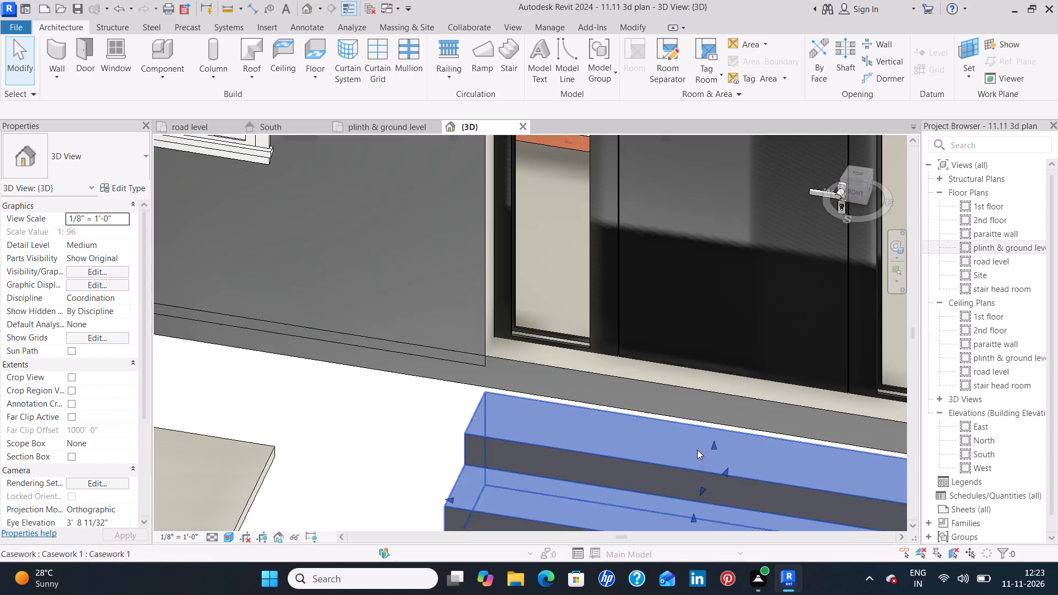
scroll(704, 430, up, 4)
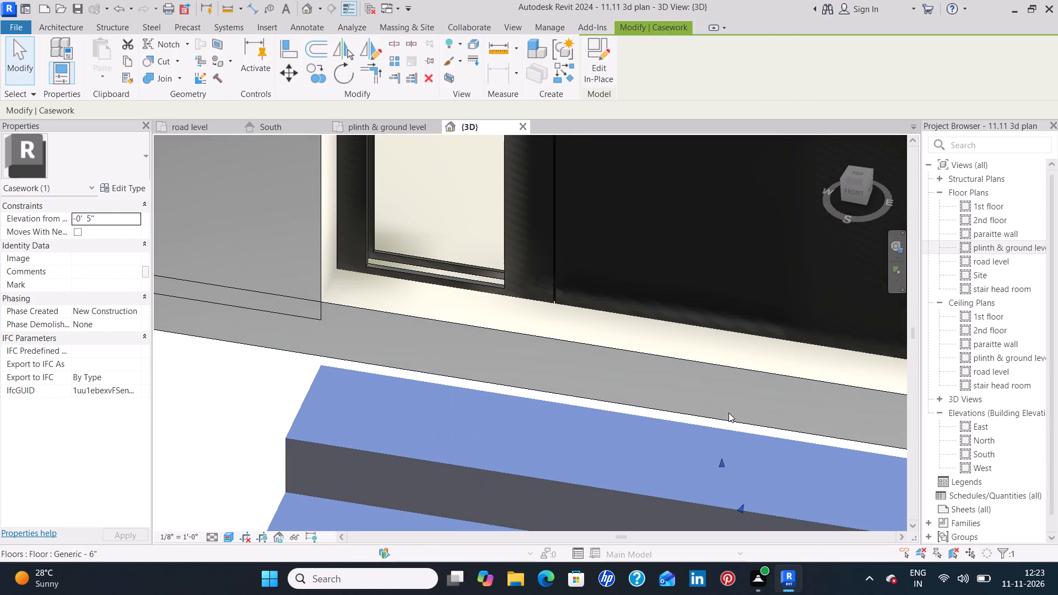
key(Up)
key(Up)
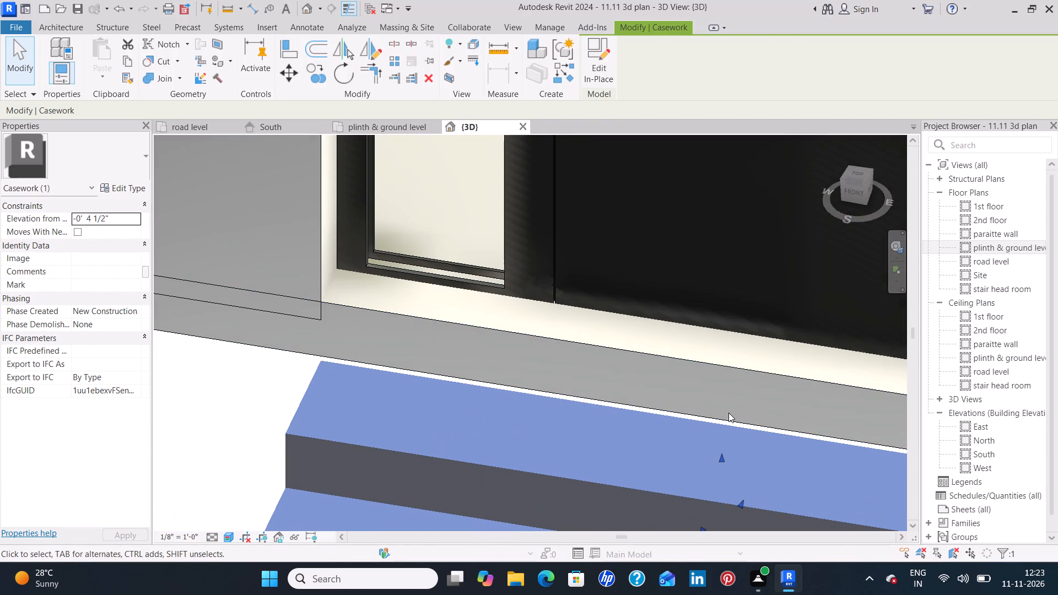
key(Up)
key(Up)
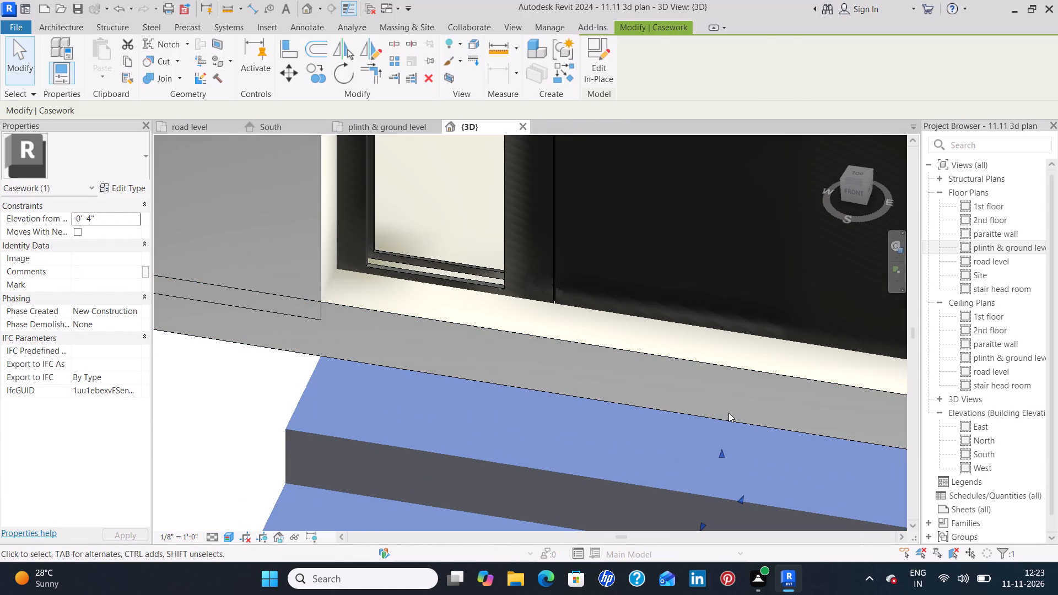
key(Down)
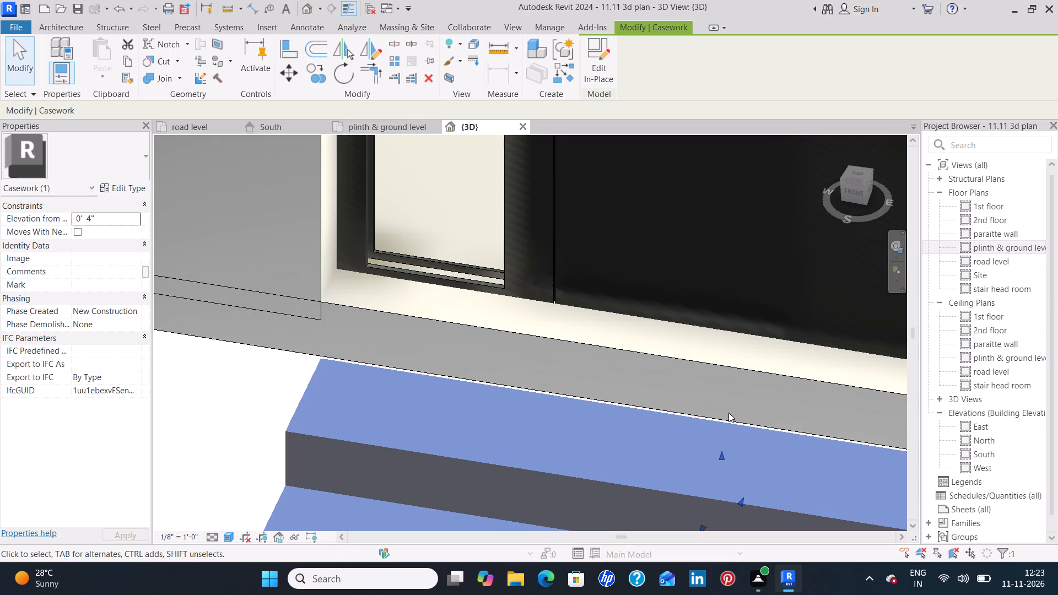
key(Up)
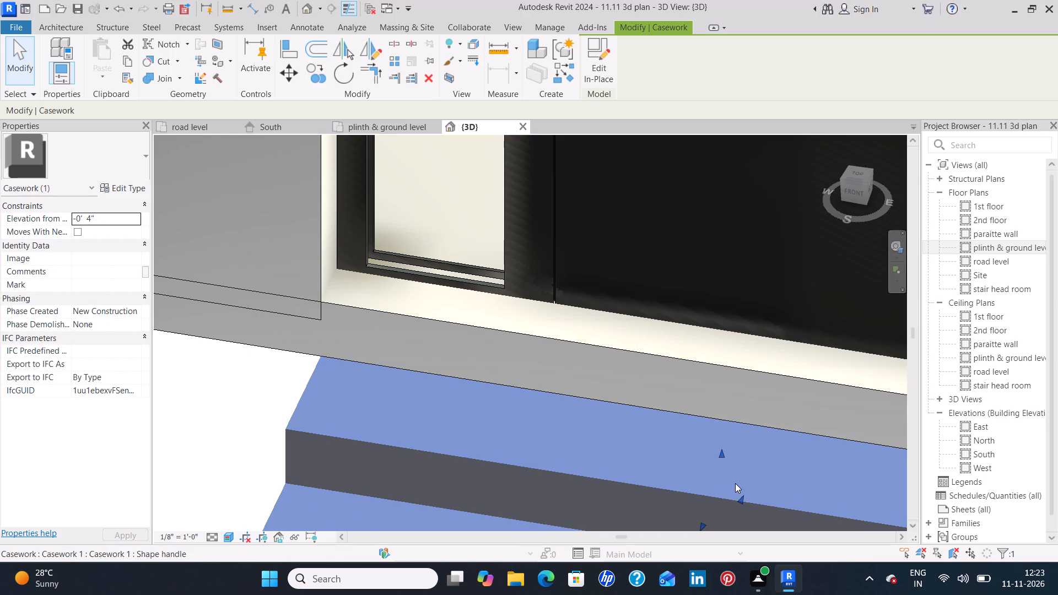
Examine from the side and front in 3D how the entrance steps sit against the house wall.
shift+middle_drag(735, 483, 602, 480)
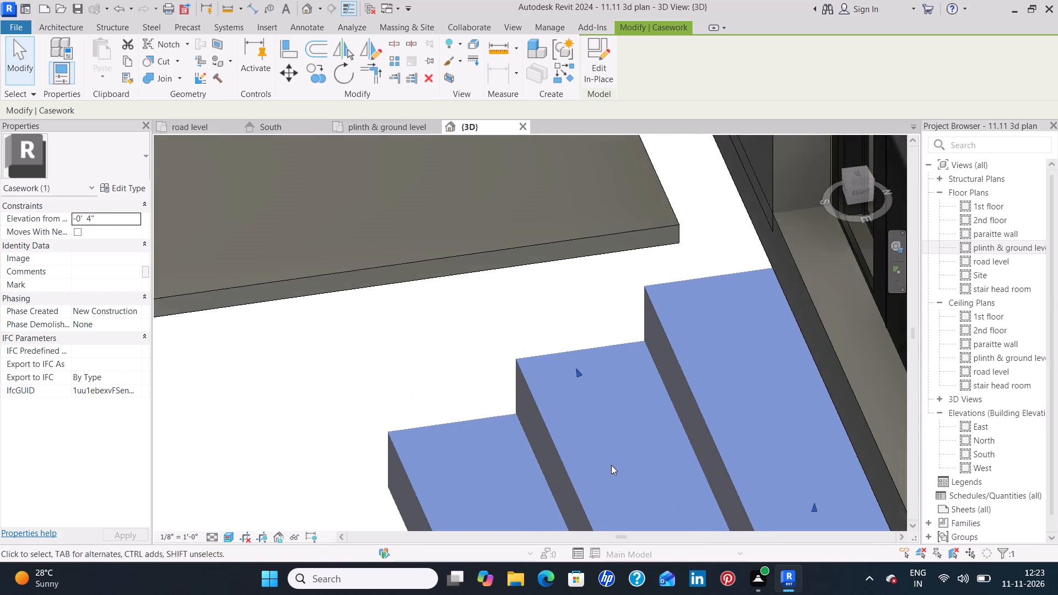
middle_drag(607, 454, 500, 116)
shift+middle_drag(656, 364, 627, 238)
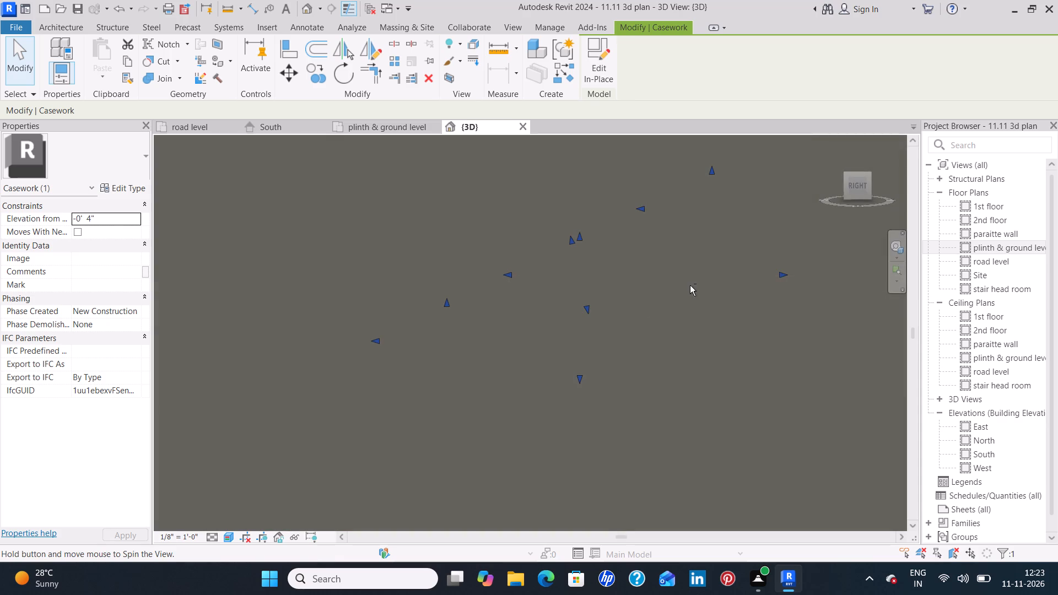
scroll(681, 285, down, 4)
shift+middle_drag(661, 219, 667, 394)
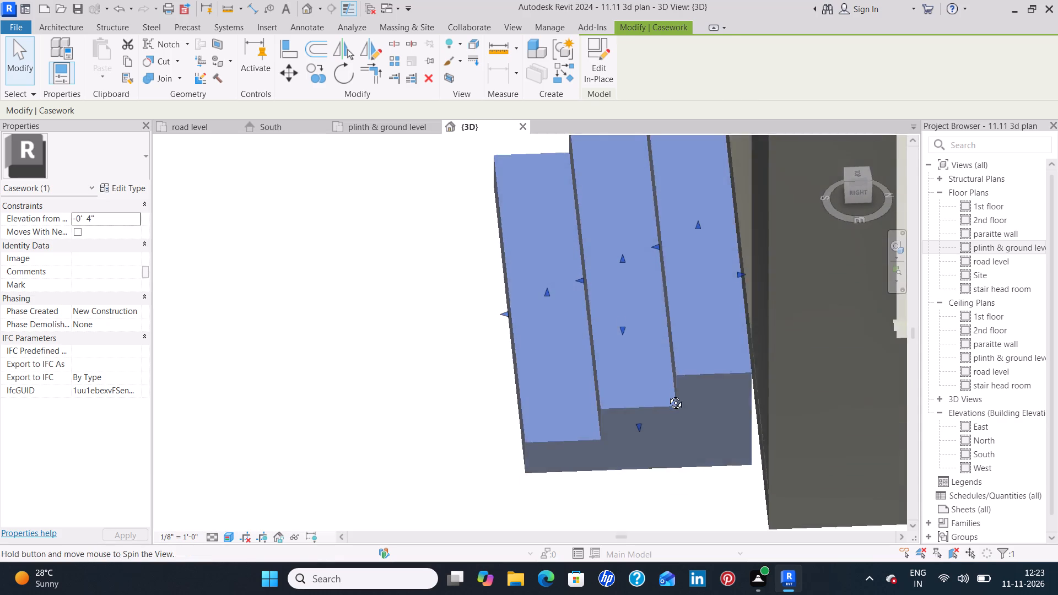
shift+middle_drag(667, 394, 667, 395)
shift+middle_drag(667, 395, 667, 318)
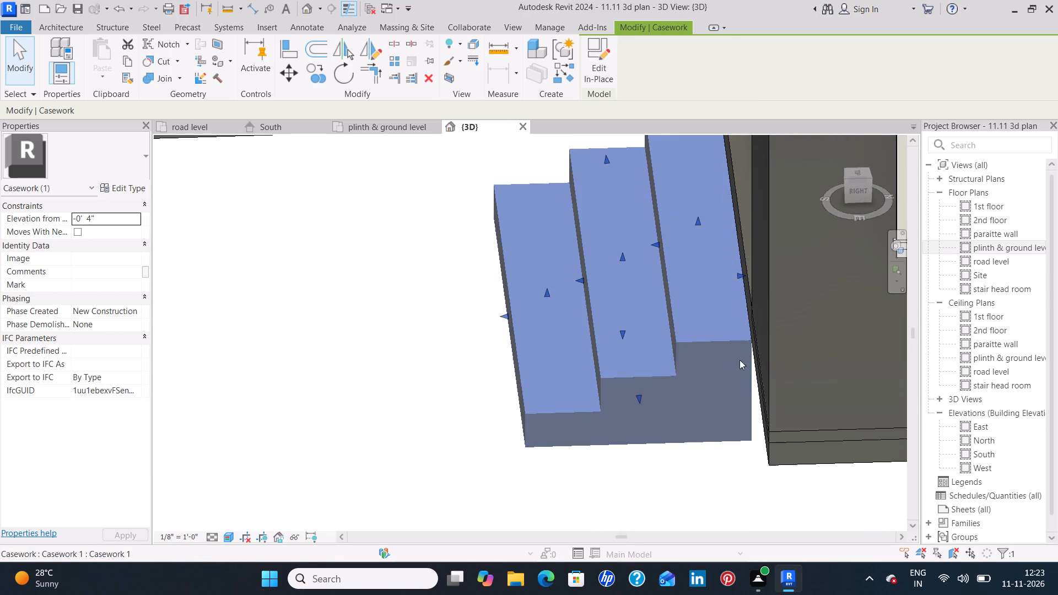
scroll(744, 363, up, 8)
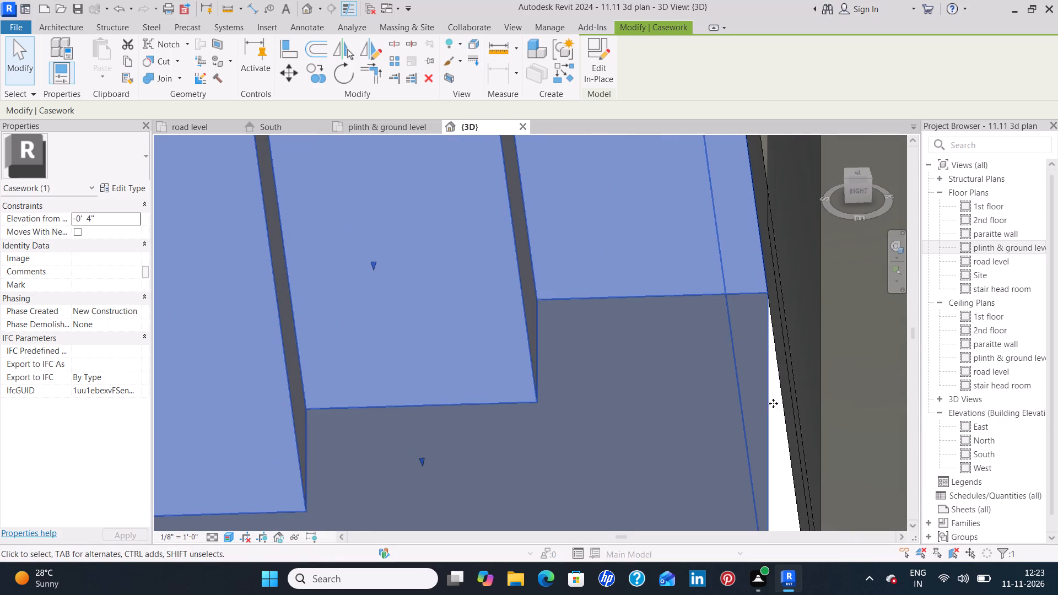
click(191, 366)
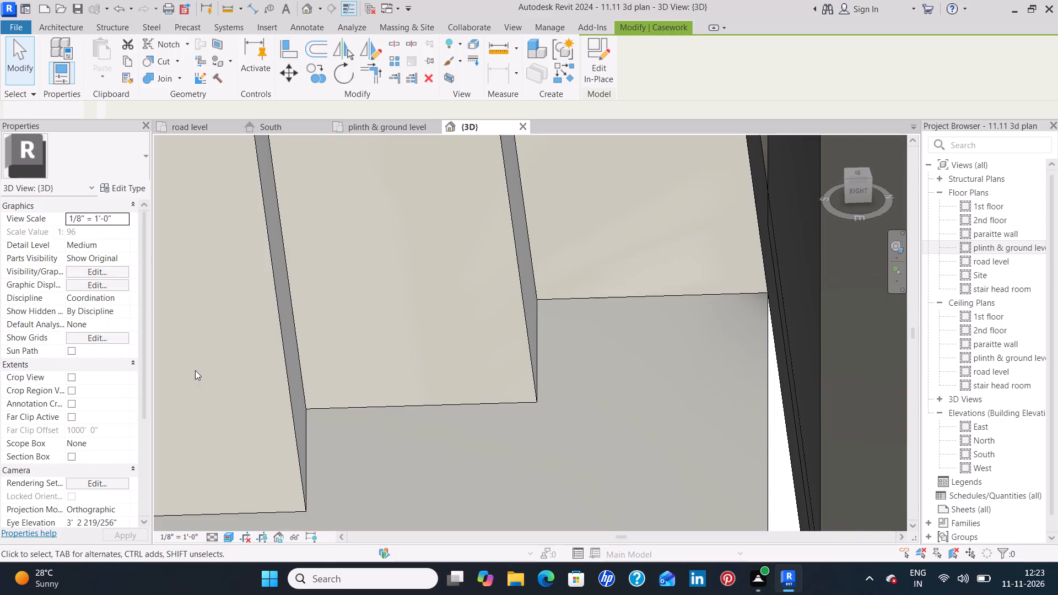
scroll(267, 410, down, 4)
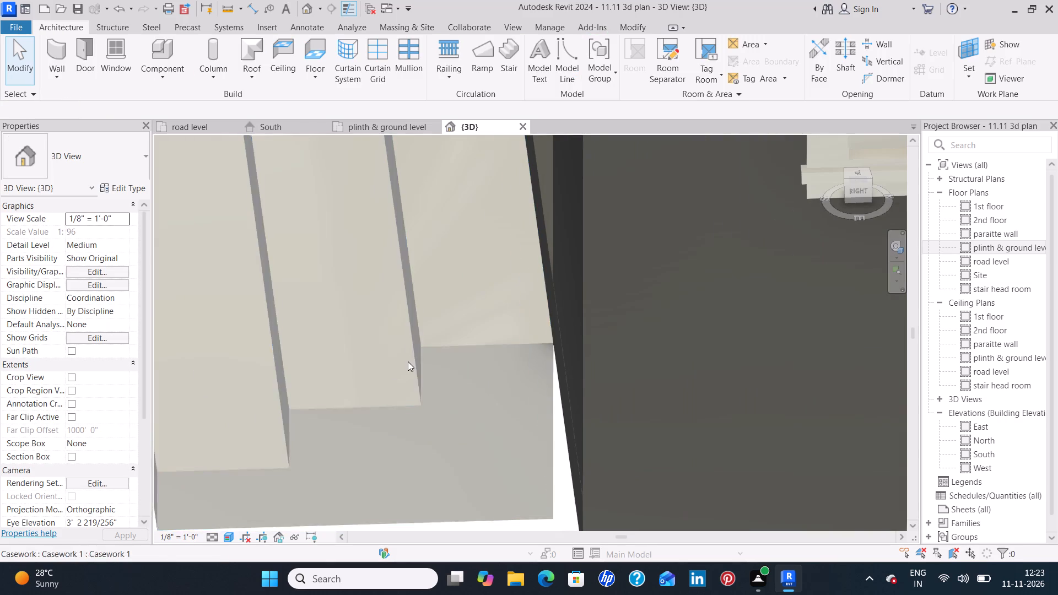
scroll(480, 400, down, 9)
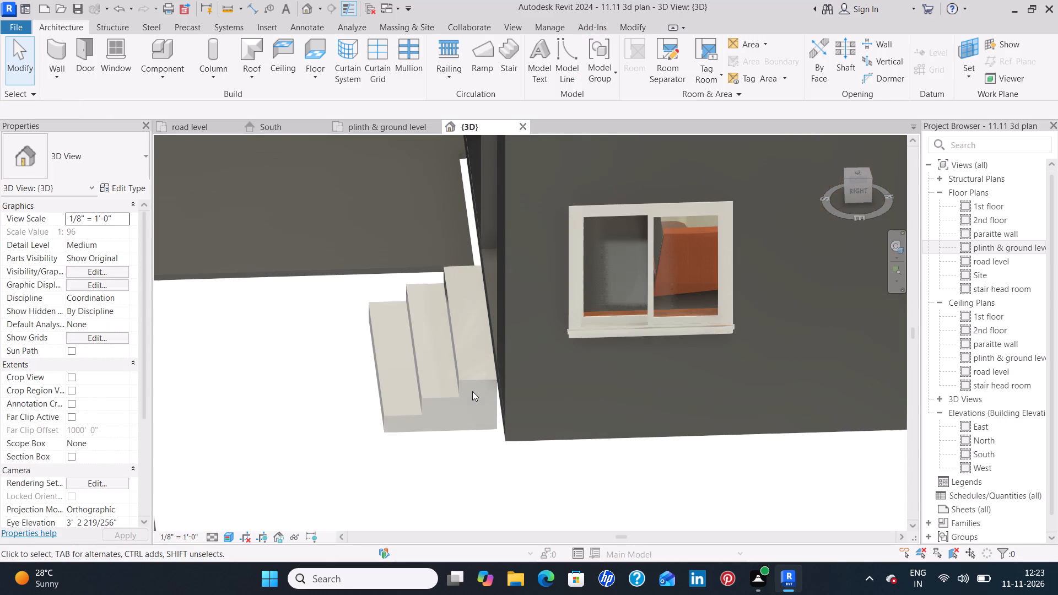
shift+middle_drag(454, 460, 595, 465)
scroll(589, 384, down, 3)
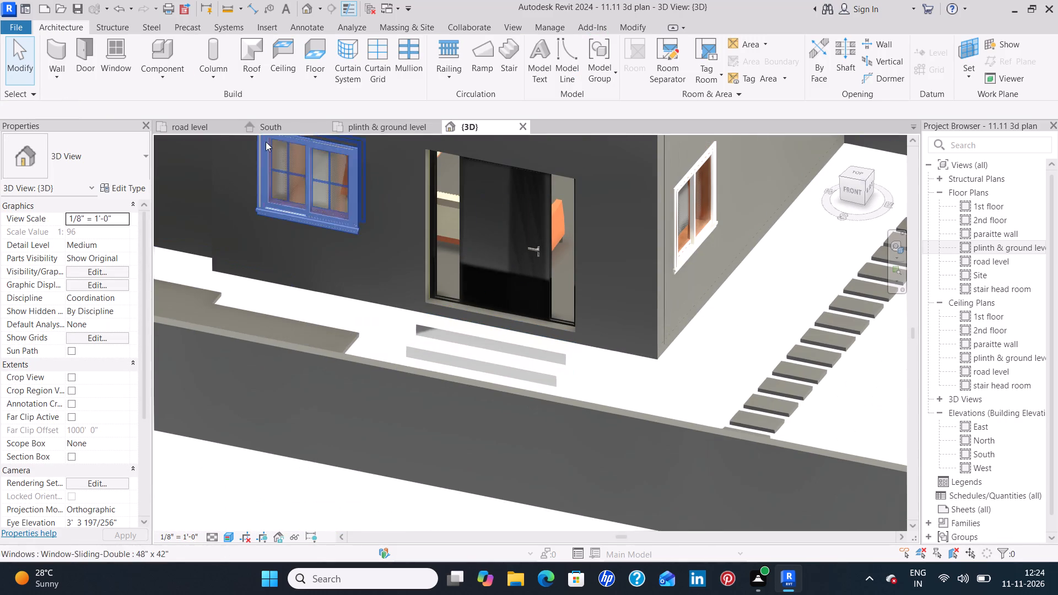
In the road level plan, draw a 3' 0" long Generic - 4.5" wall, 2' 0" high, along the outside of the entrance steps' west edge.
click(196, 130)
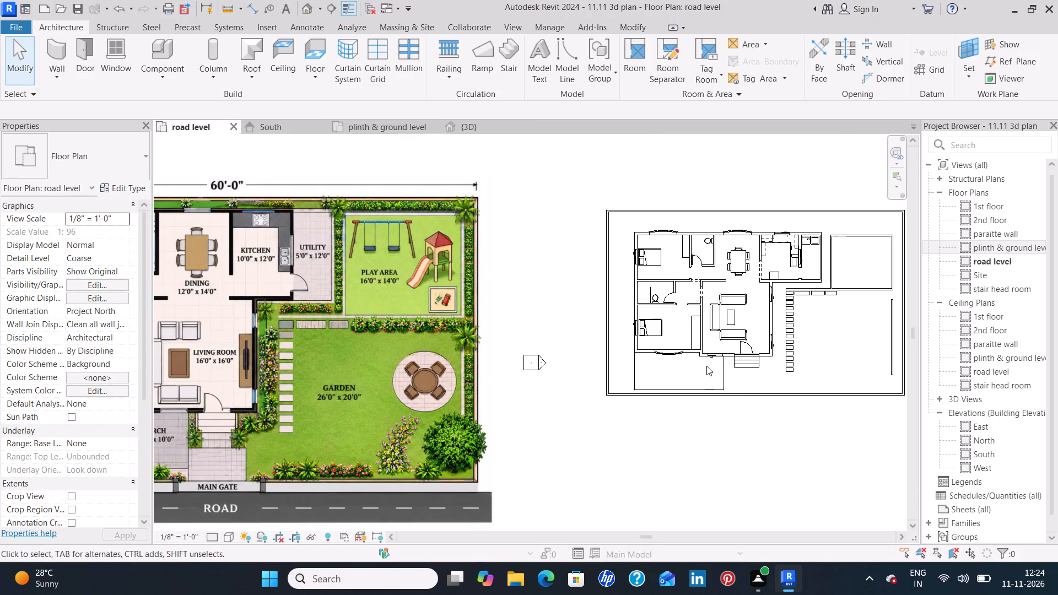
middle_drag(706, 366, 485, 366)
scroll(545, 370, up, 9)
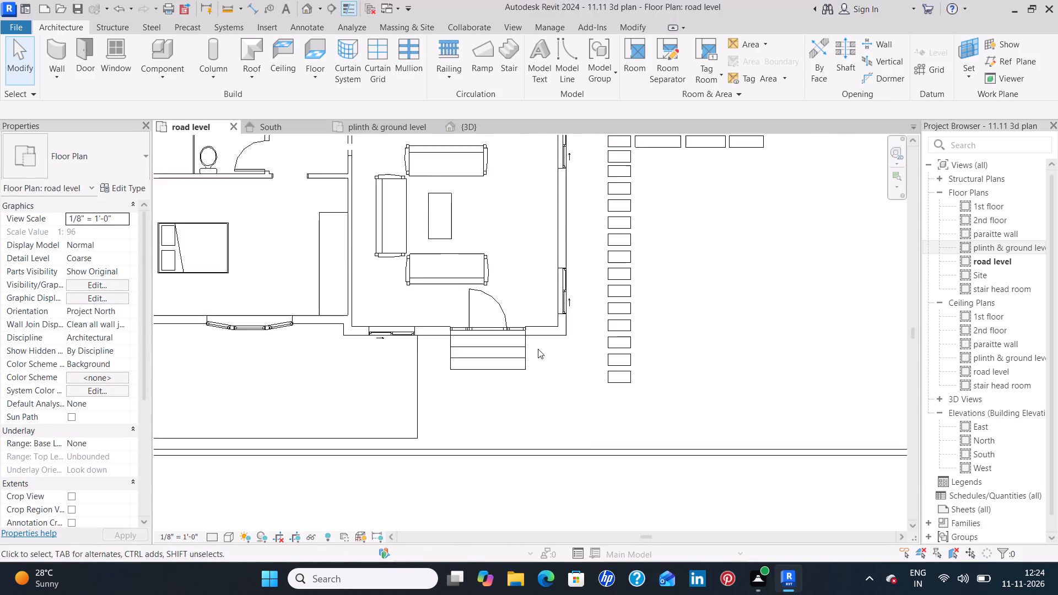
scroll(538, 349, up, 4)
middle_drag(538, 345, 500, 259)
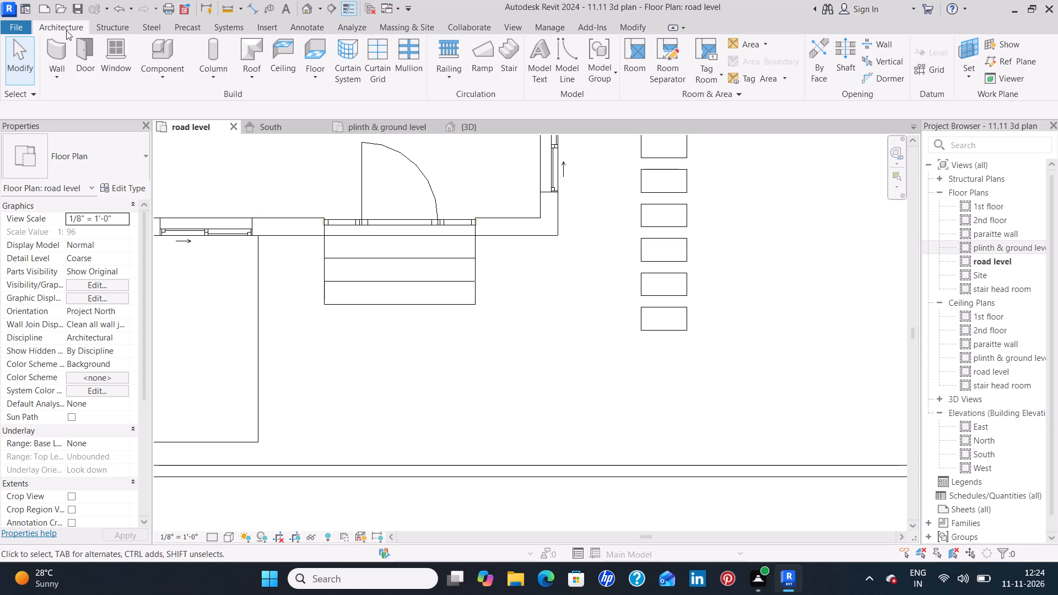
click(55, 44)
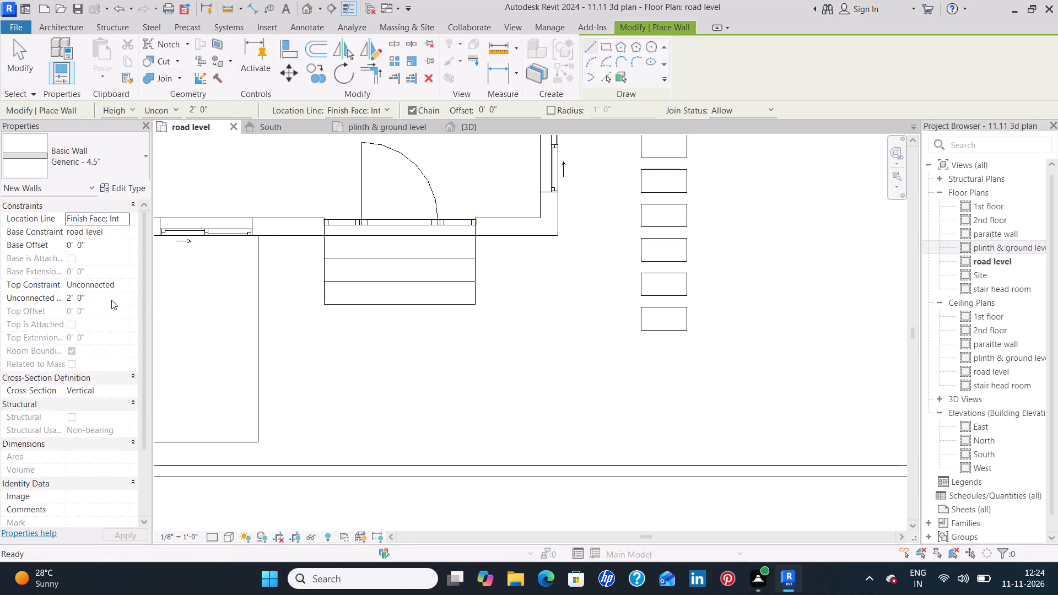
click(325, 239)
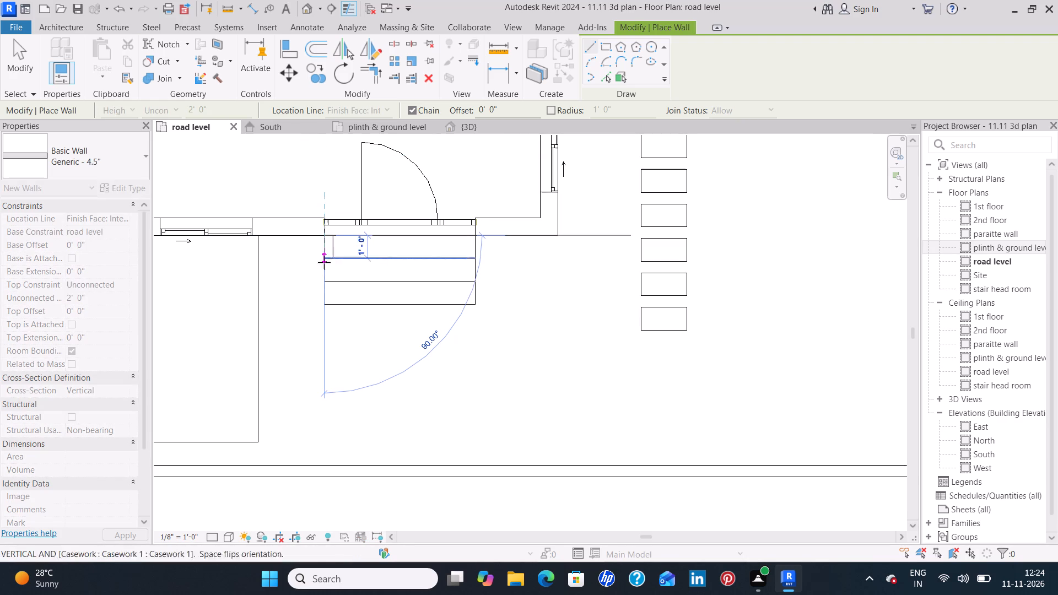
key(space)
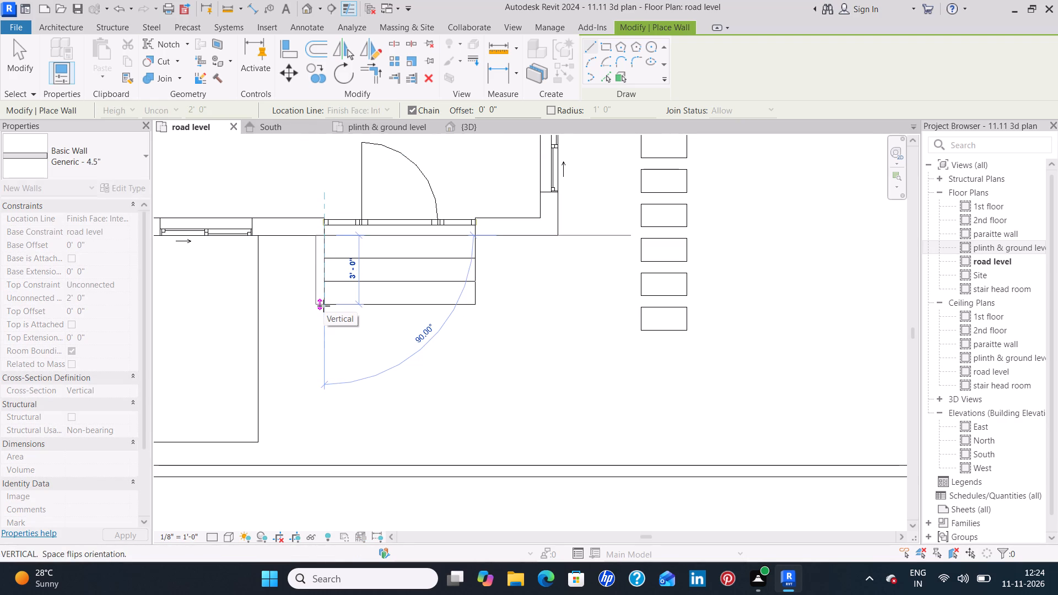
scroll(323, 306, down, 19)
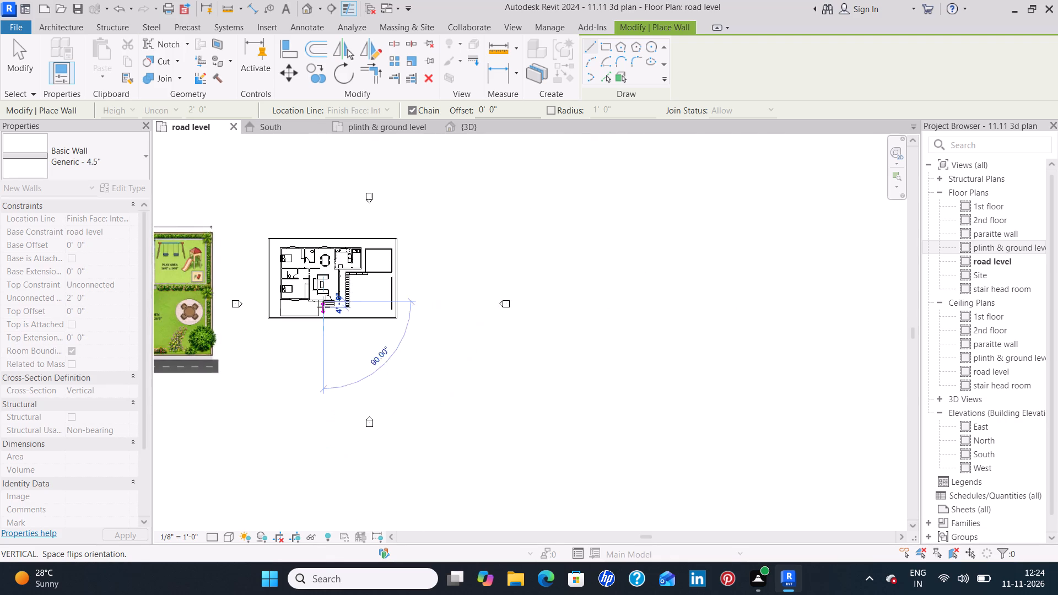
scroll(323, 307, down, 4)
scroll(201, 329, up, 6)
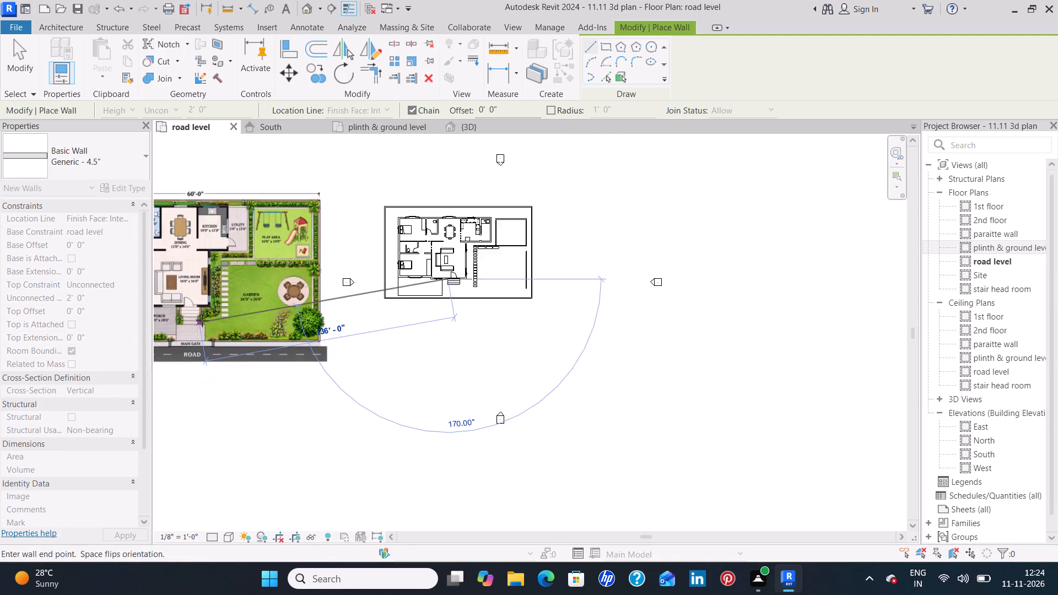
scroll(202, 321, up, 8)
scroll(209, 313, down, 5)
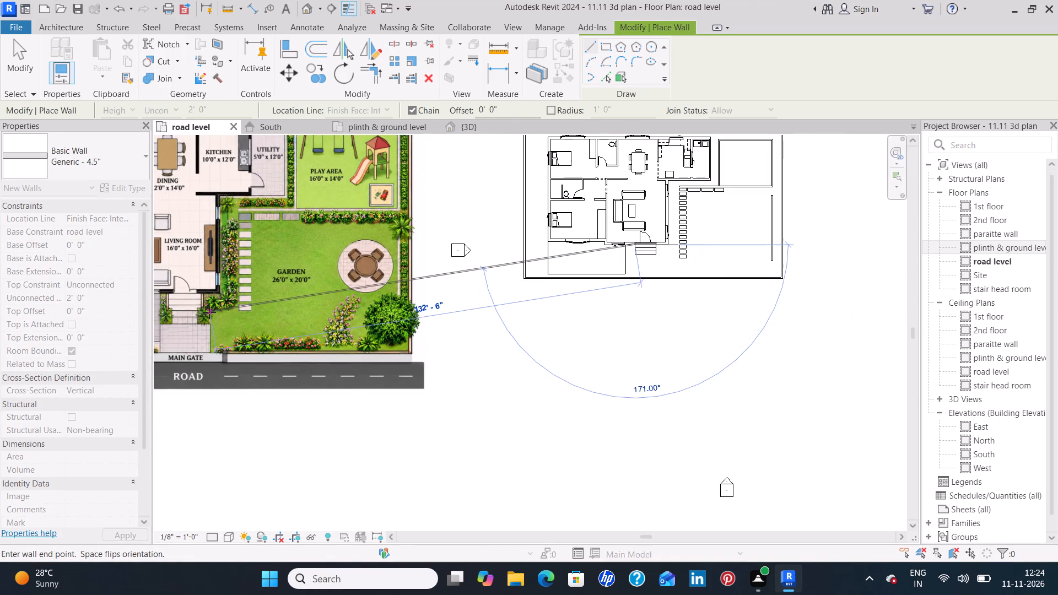
scroll(210, 312, down, 3)
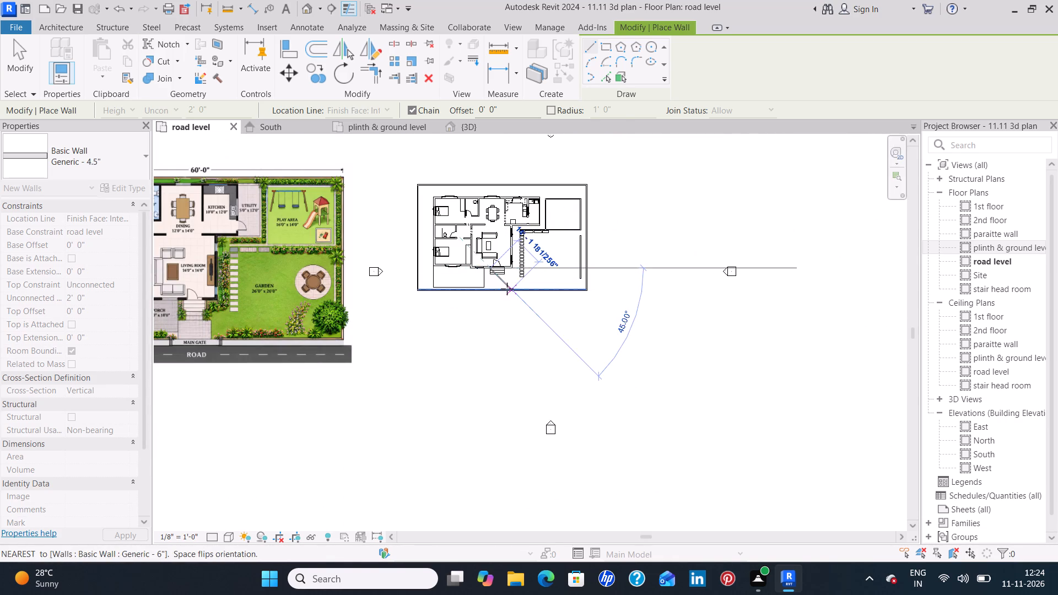
scroll(495, 294, up, 16)
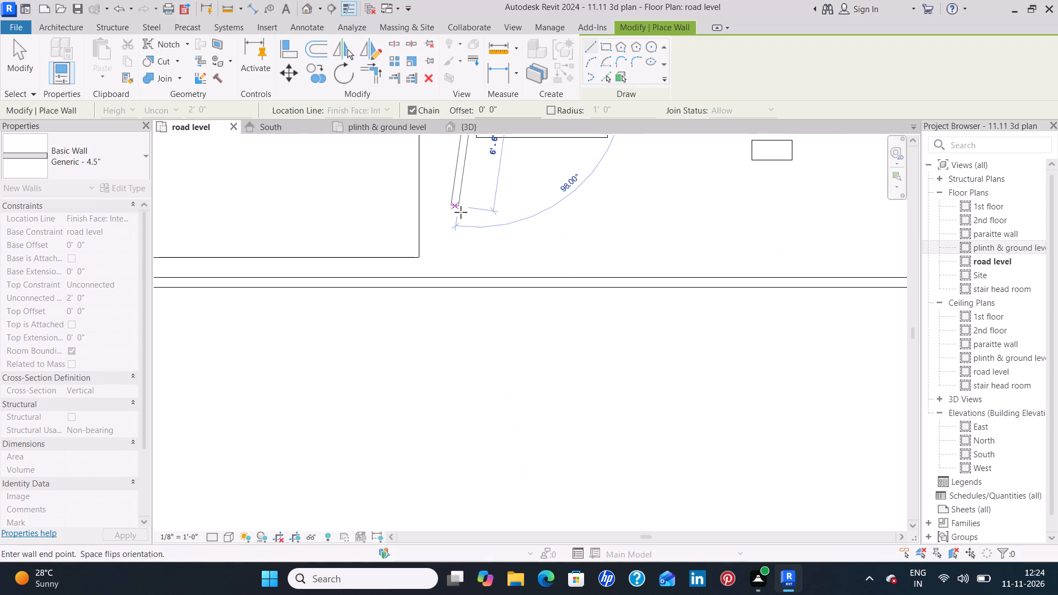
middle_drag(467, 198, 406, 383)
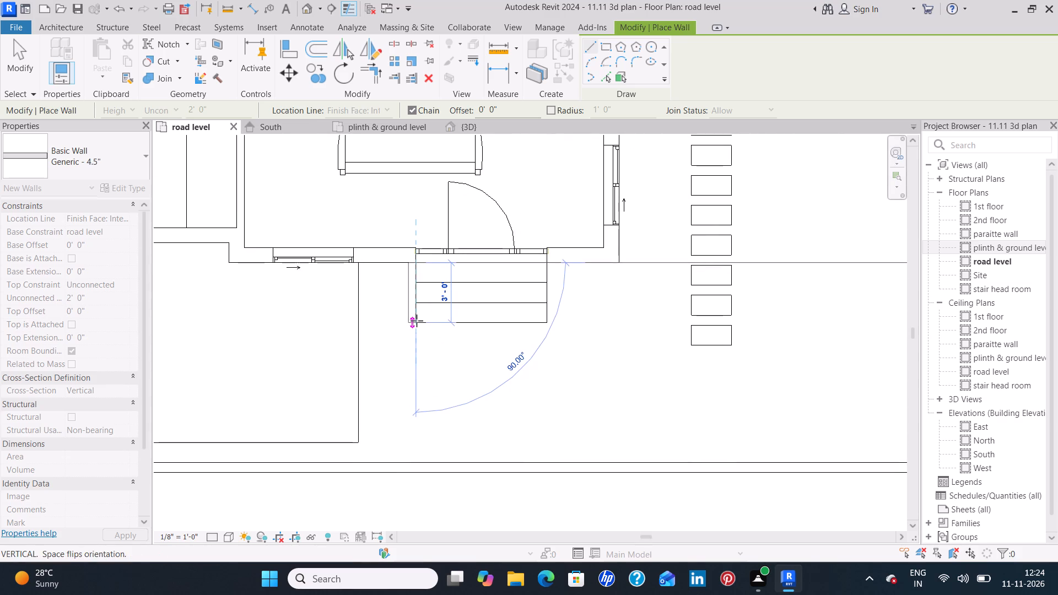
click(416, 321)
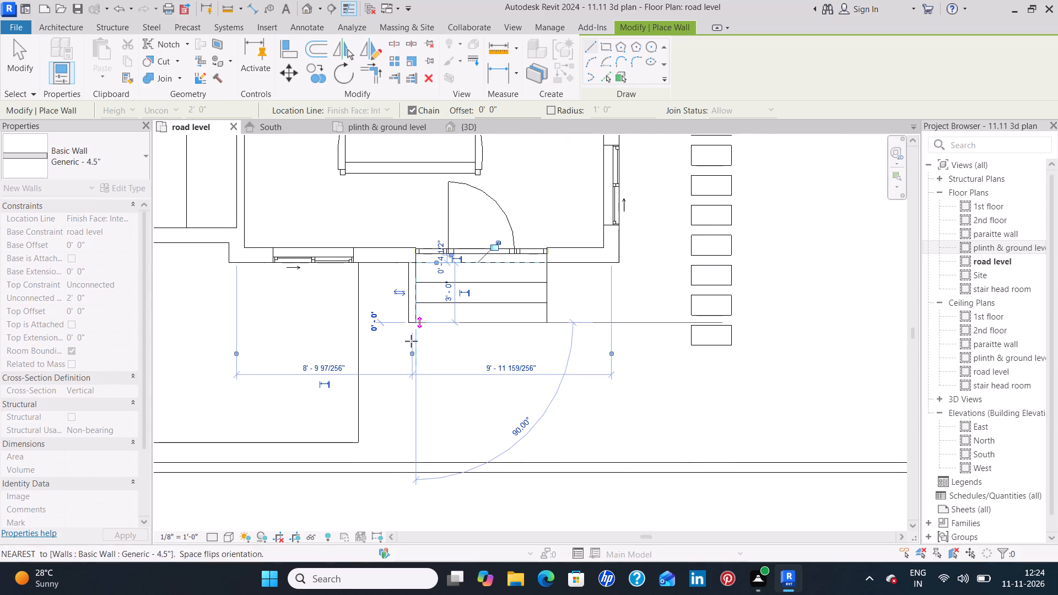
key(Escape)
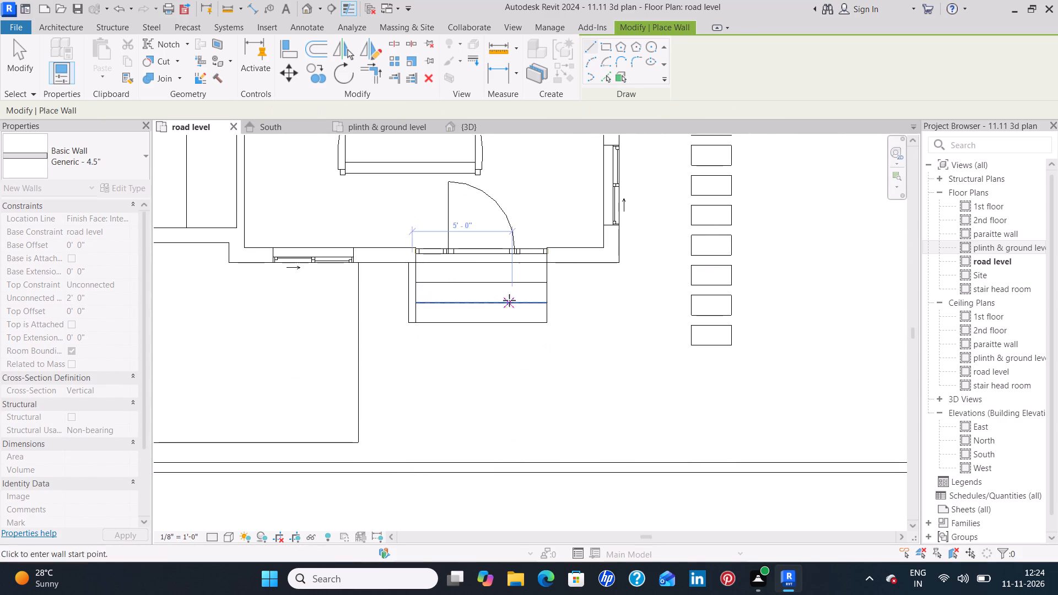
Draw a matching 3' 0" long Generic - 4.5" wall along the outside of the entrance steps' east edge.
click(547, 262)
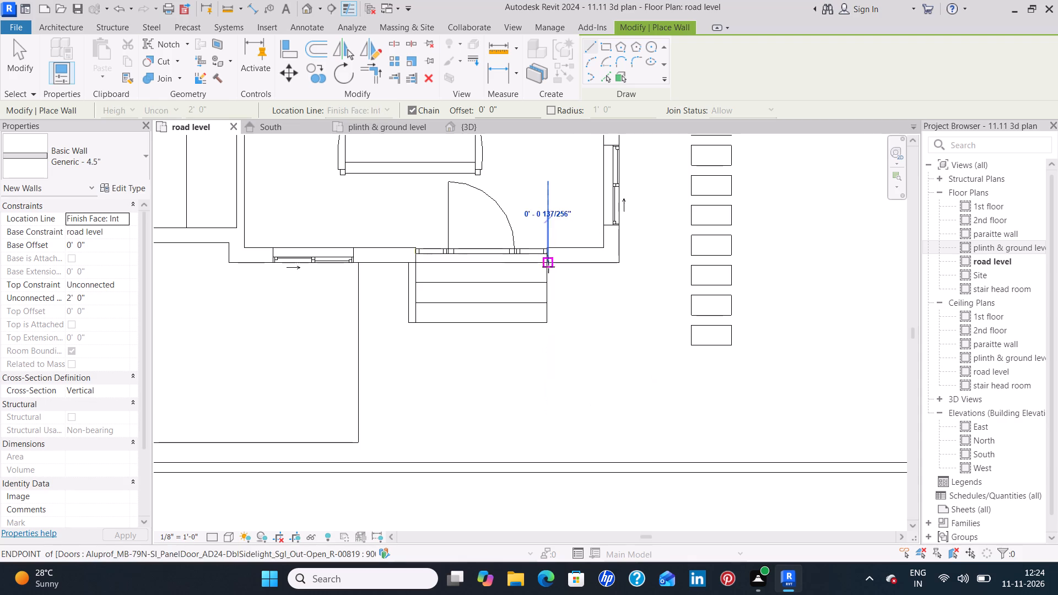
click(544, 326)
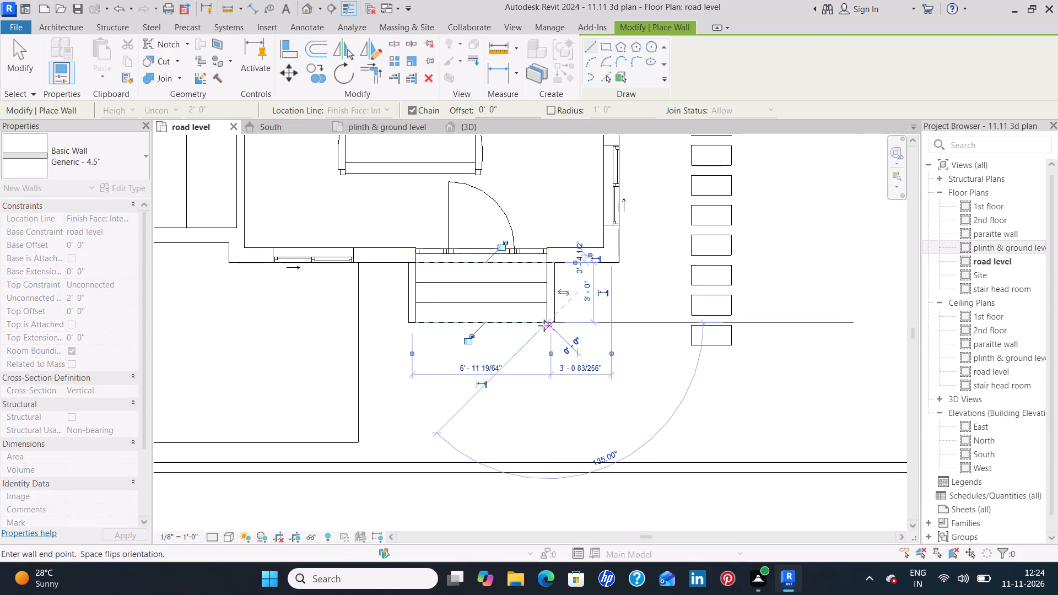
key(Escape)
key(Escape)
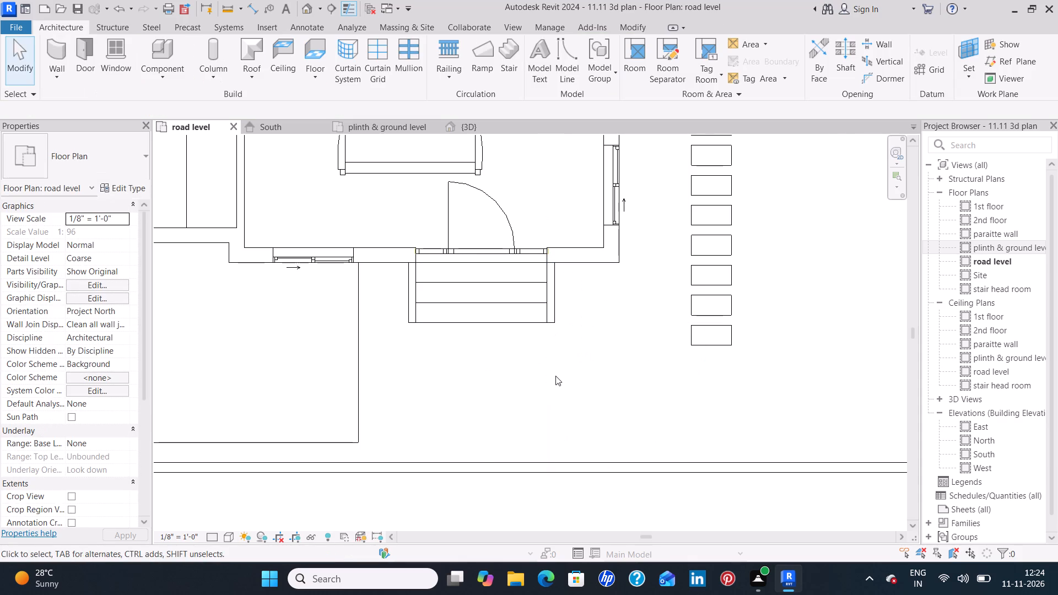
Examine the paving and planting in front of the entrance steps on the reference plan image.
scroll(554, 377, down, 6)
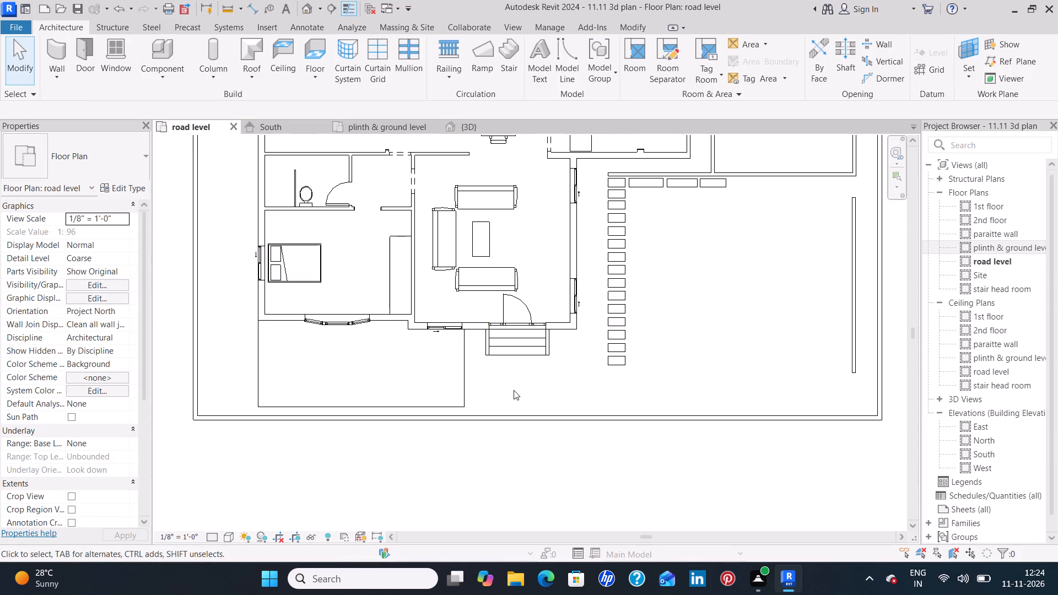
scroll(514, 390, down, 9)
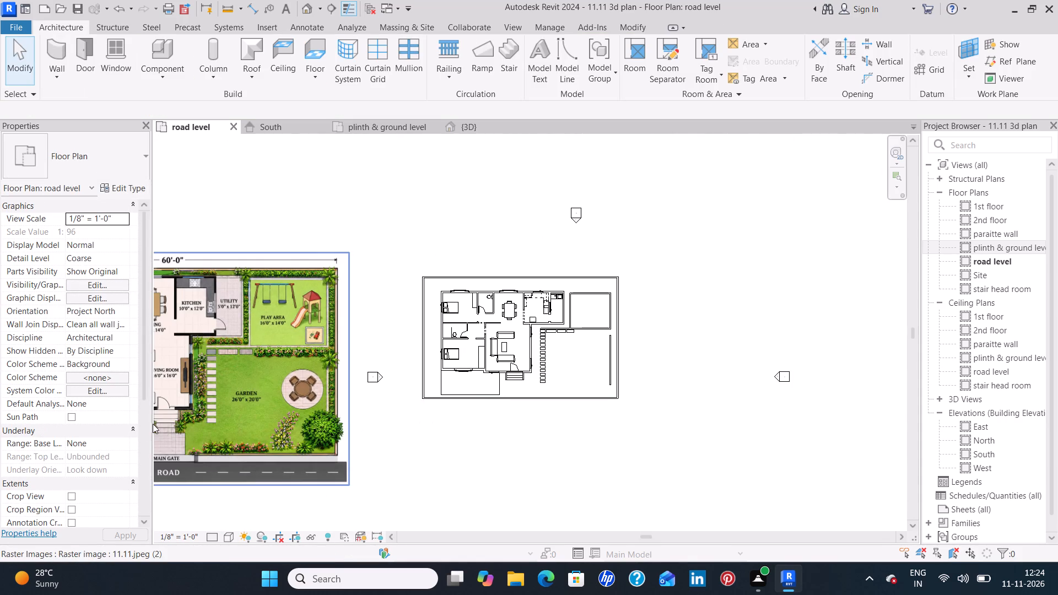
scroll(159, 423, up, 10)
scroll(203, 409, up, 3)
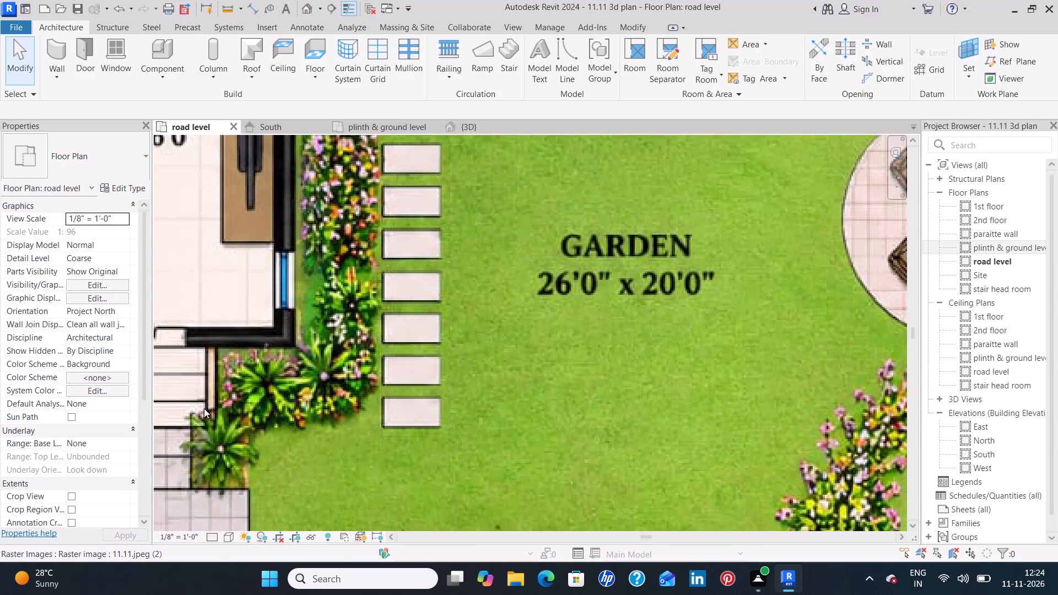
middle_drag(219, 398, 438, 305)
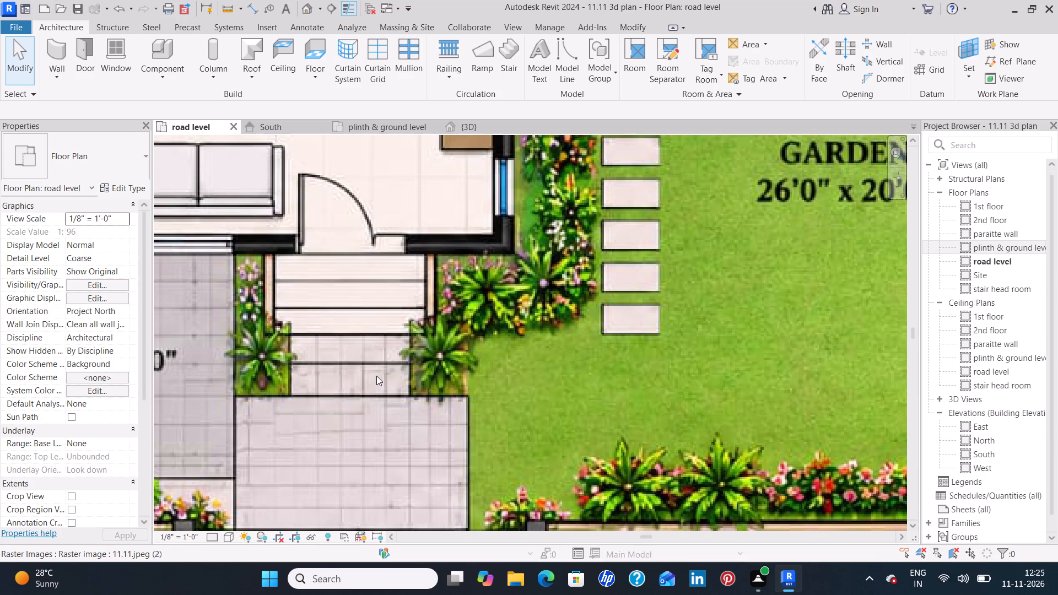
key(e)
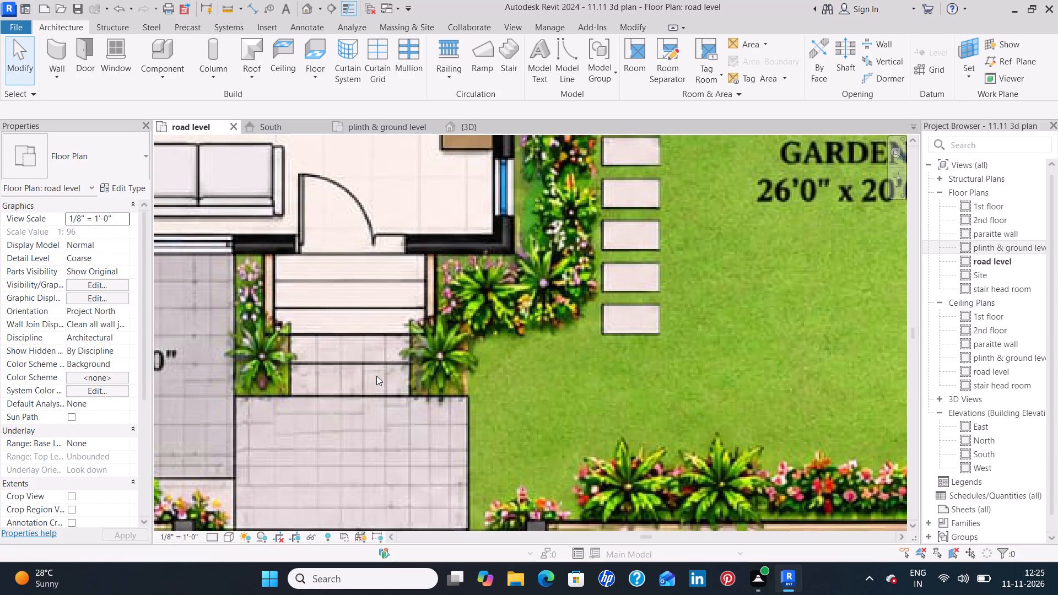
Start a new floor in the road level plan and duplicate the Generic - 6" floor type as Generic - 4".
scroll(462, 361, down, 9)
middle_drag(804, 333, 529, 407)
middle_click(529, 407)
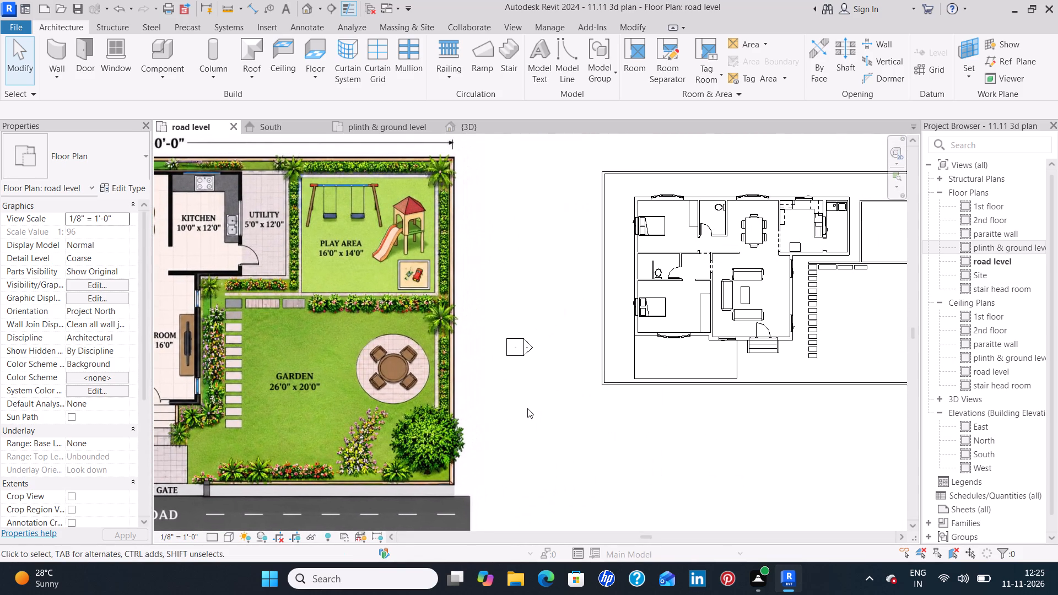
middle_drag(809, 352, 662, 378)
scroll(594, 385, up, 2)
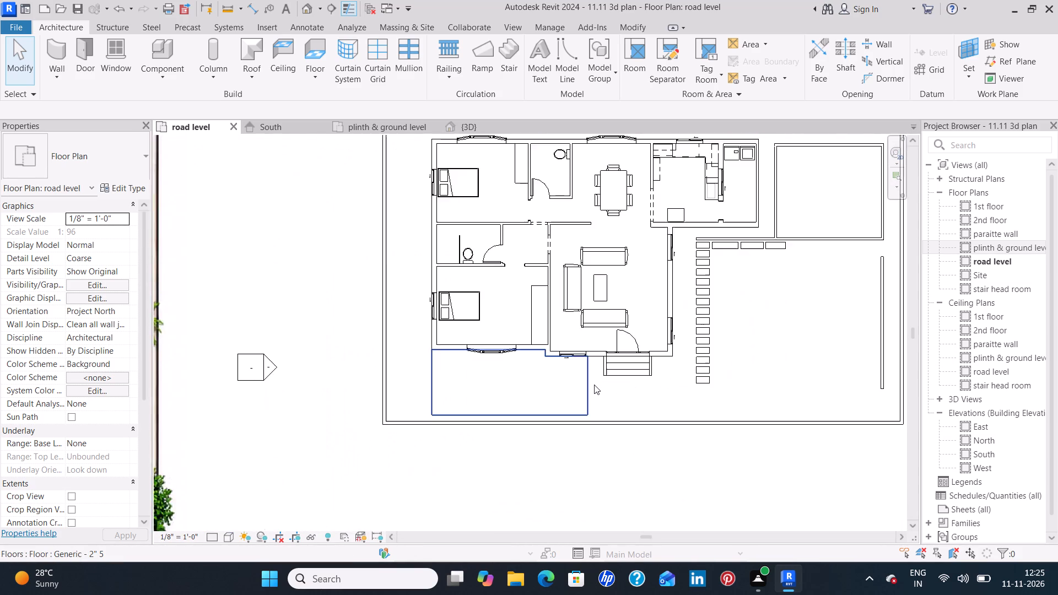
scroll(594, 385, up, 7)
scroll(605, 381, down, 1)
scroll(704, 374, up, 4)
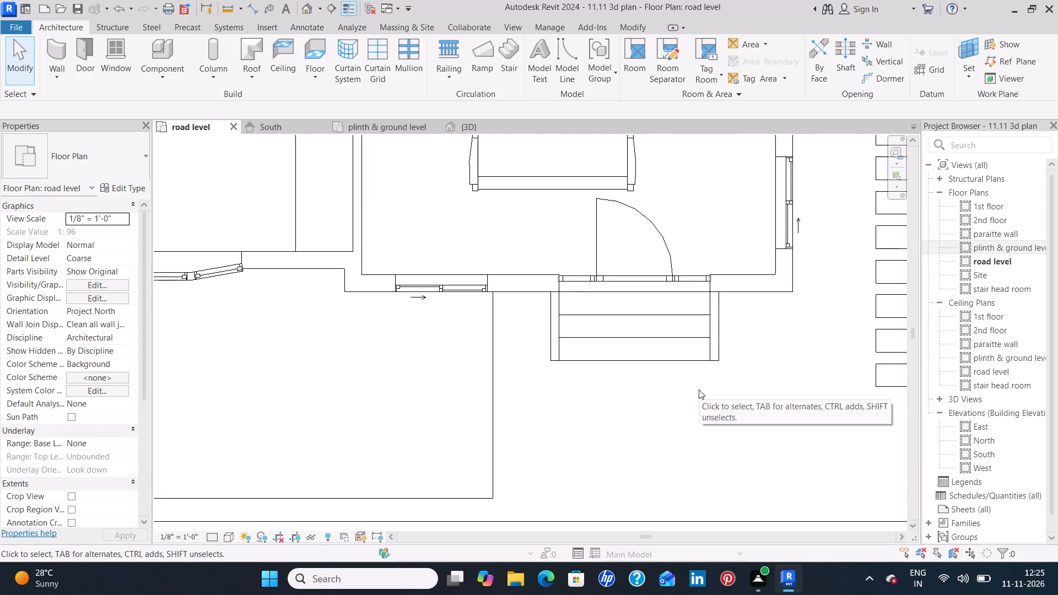
middle_drag(699, 392, 616, 382)
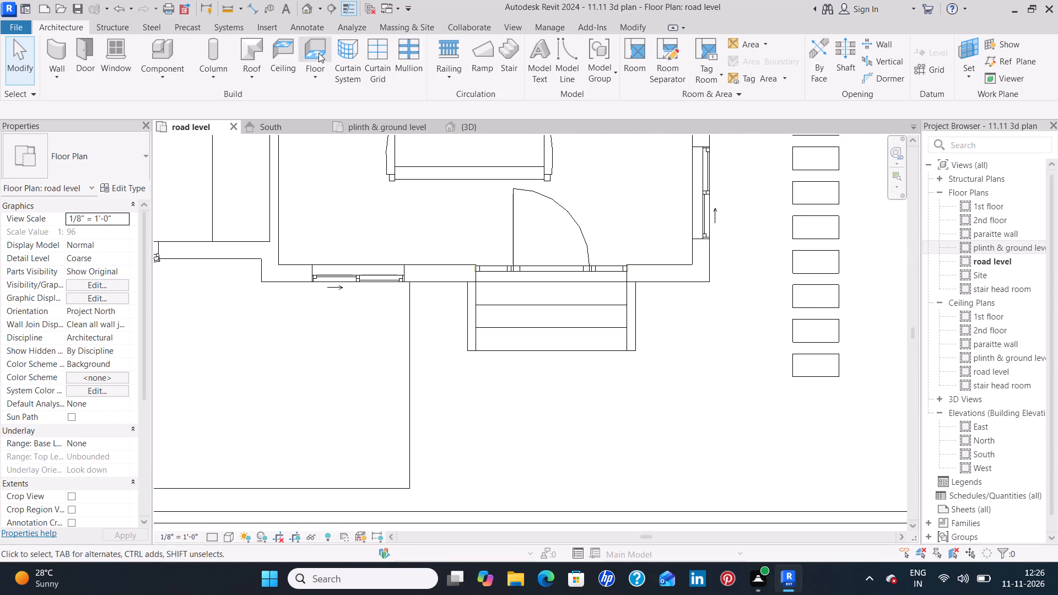
click(320, 53)
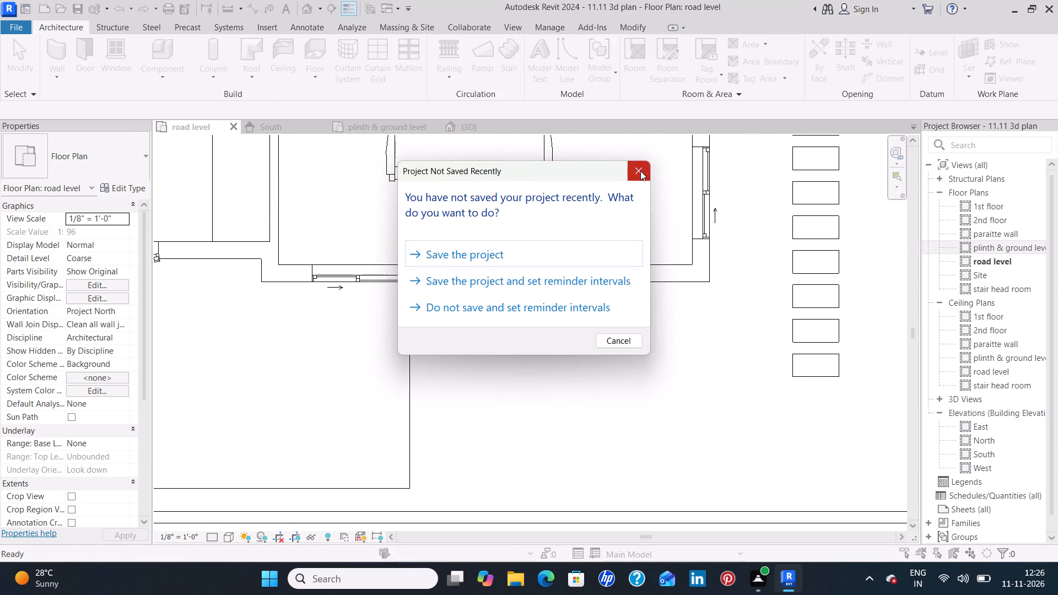
click(640, 171)
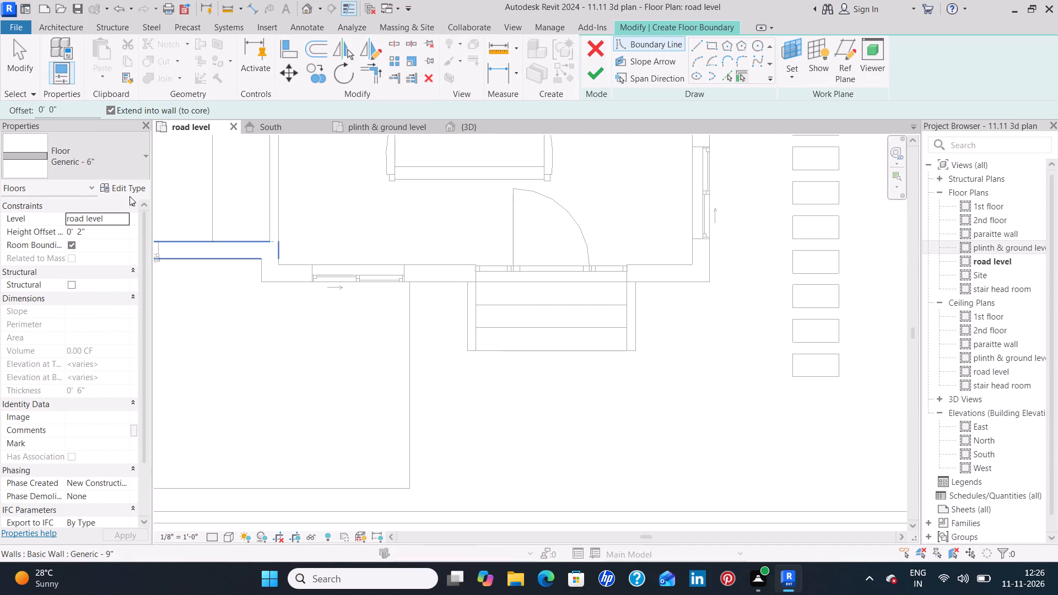
click(136, 188)
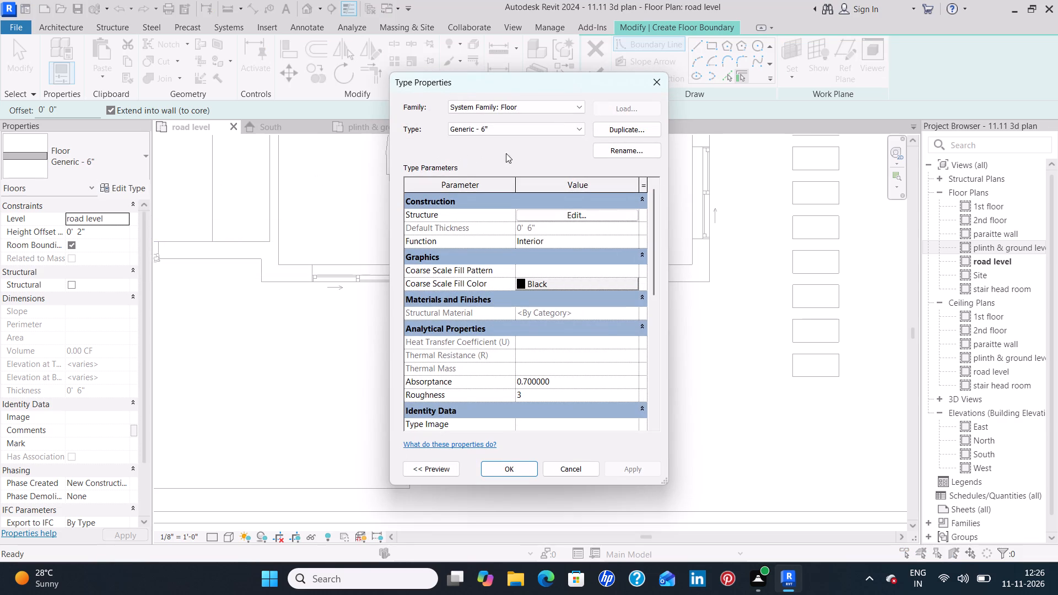
click(604, 127)
click(530, 273)
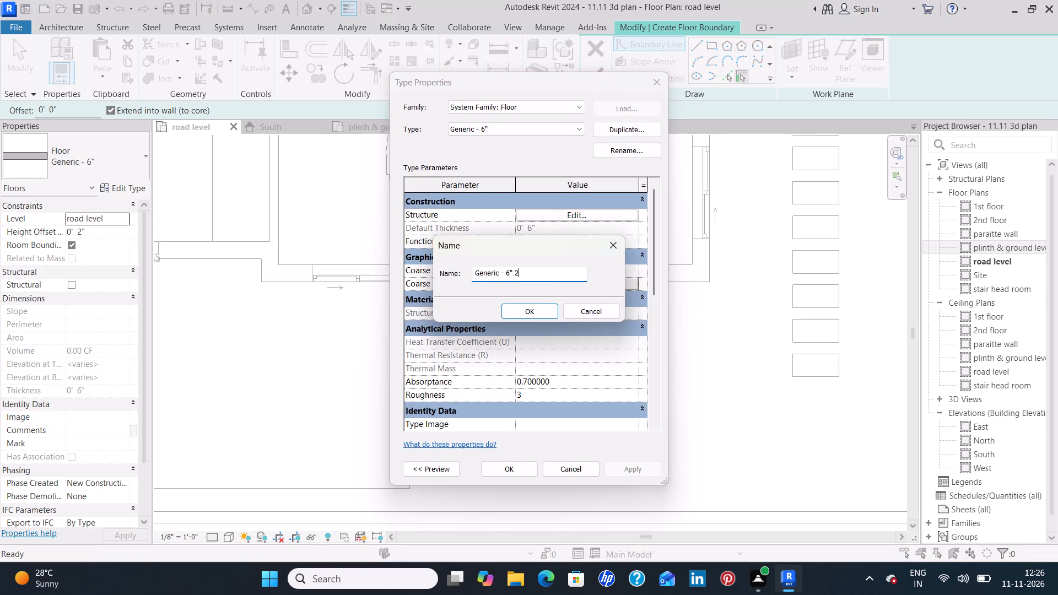
key(BackSpace)
key(BackSpace)
key(BackSpace)
key(BackSpace)
key(4)
key(shift+quotedbl)
click(536, 309)
Set the structure layer thickness of the Generic - 4" floor type to 4" and apply the type.
click(563, 215)
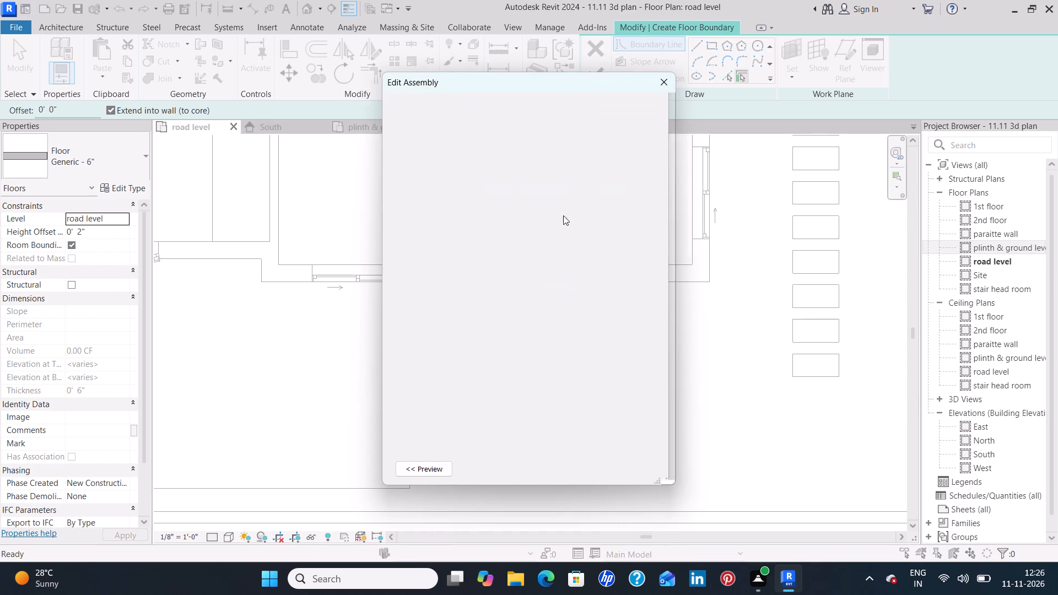
click(532, 228)
key(BackSpace)
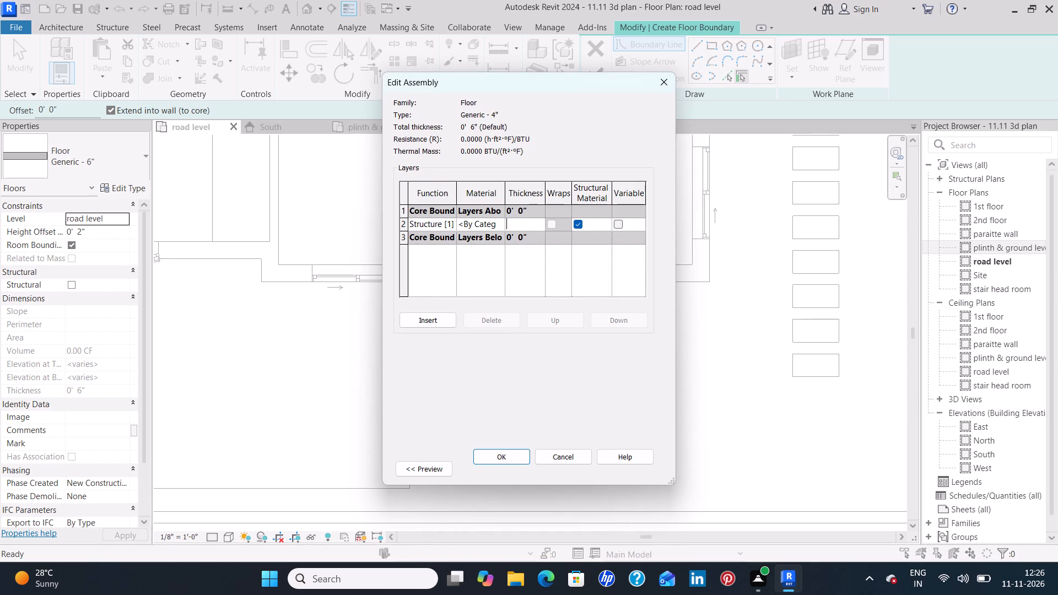
key(4)
key(shift+quotedbl)
click(508, 463)
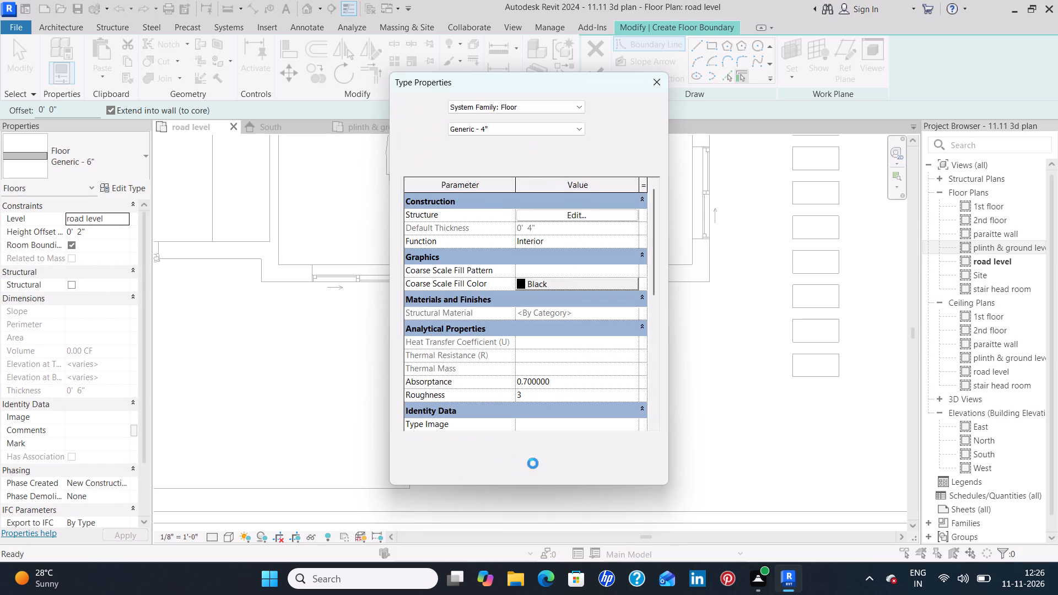
click(622, 464)
click(519, 470)
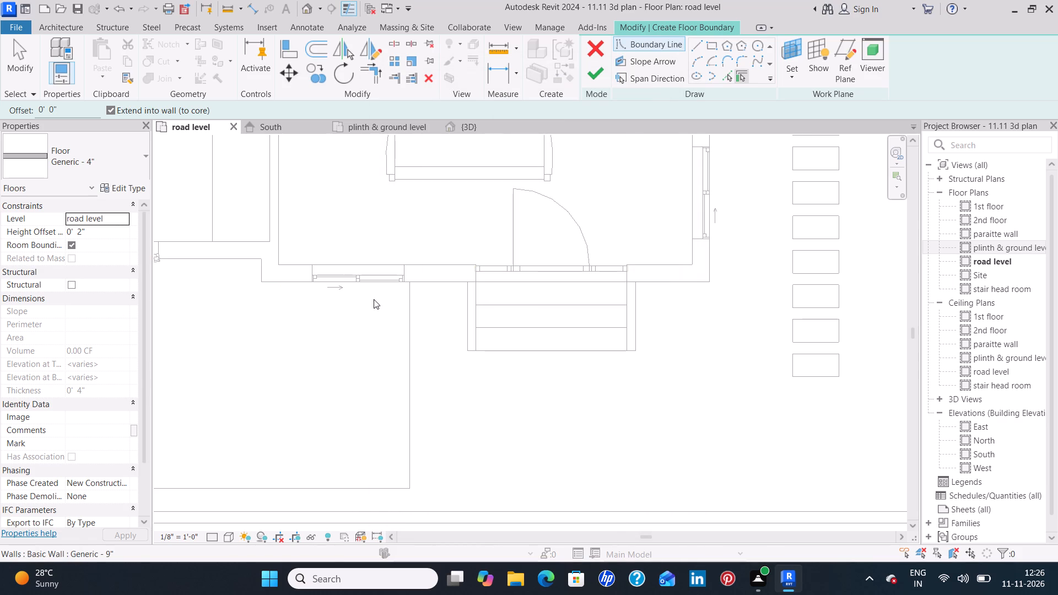
Set the new floor's height offset from the road level to 4".
click(109, 235)
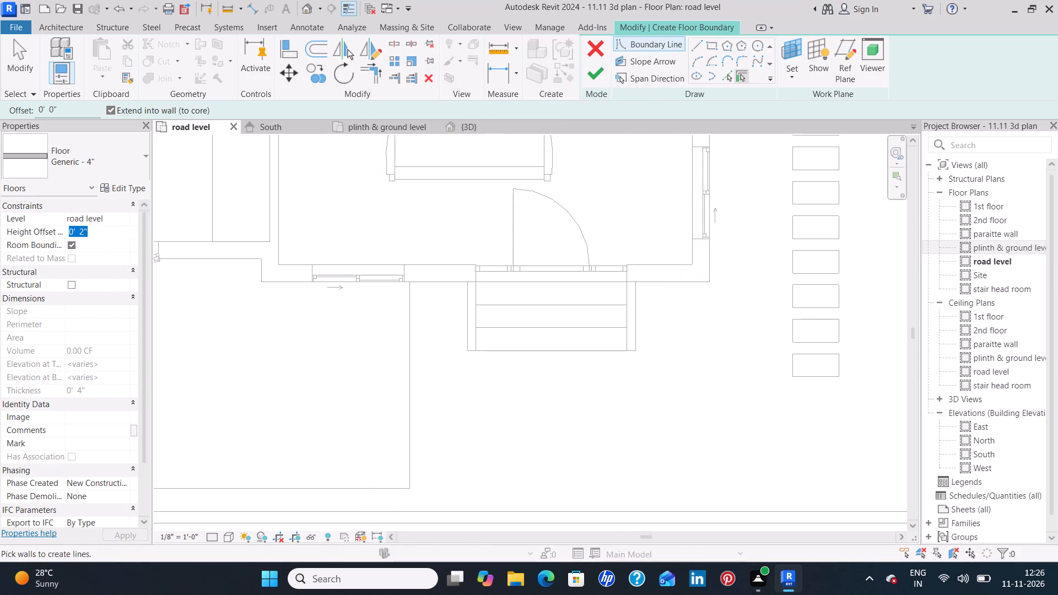
key(BackSpace)
text(4")
key(Return)
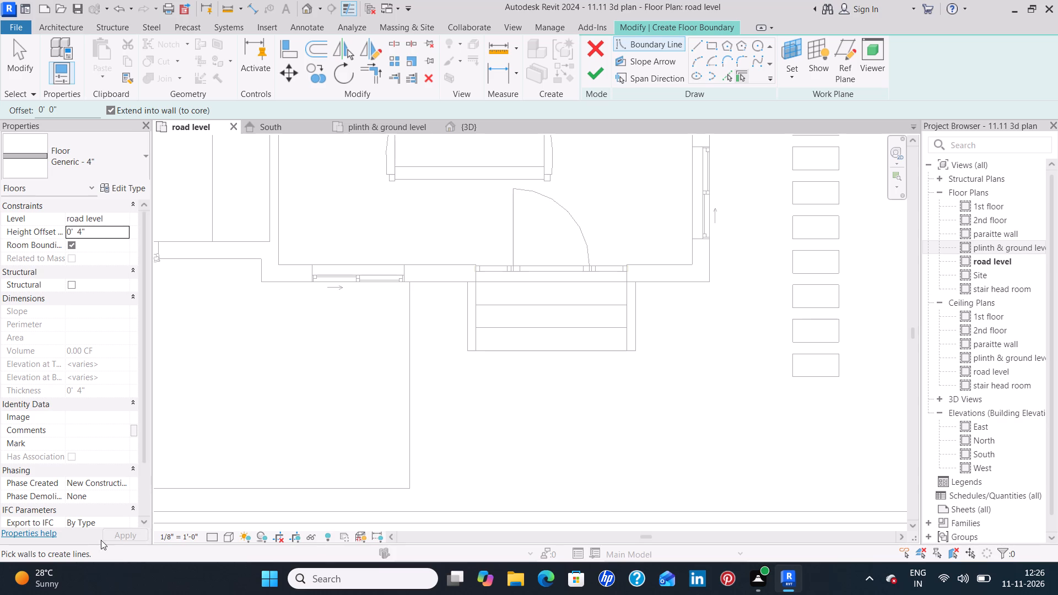
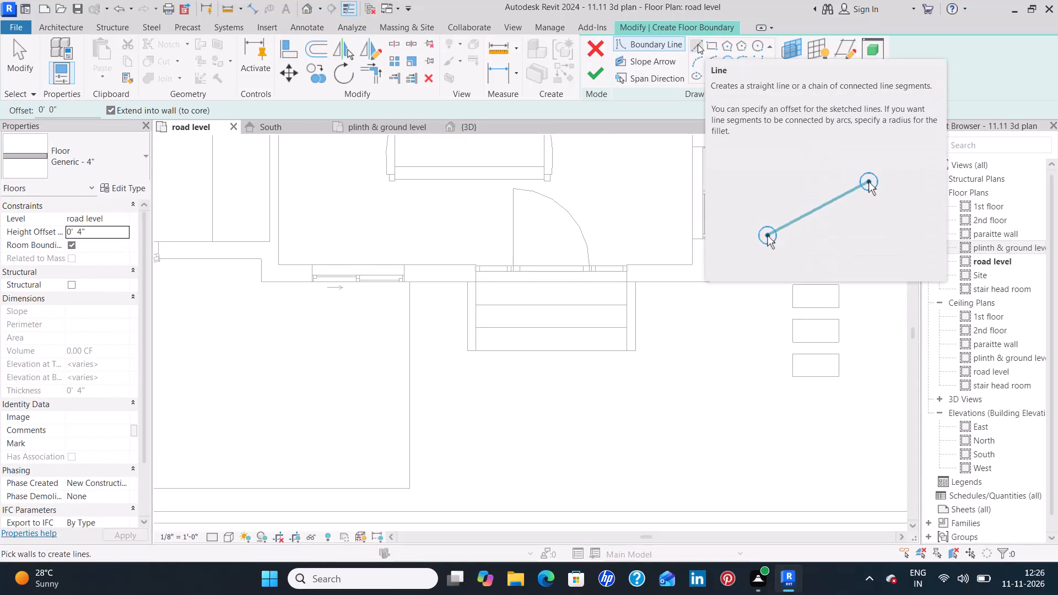
Sketch the floor boundary's left edge about 2' out from the bottom entrance step and its front edge about 4'-7" long.
click(698, 44)
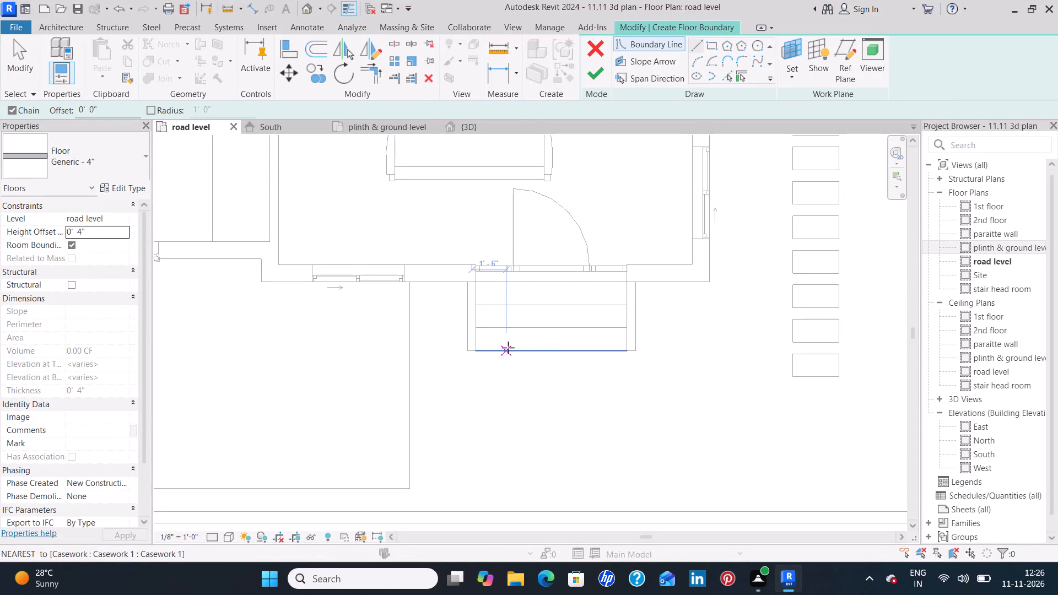
scroll(511, 347, down, 15)
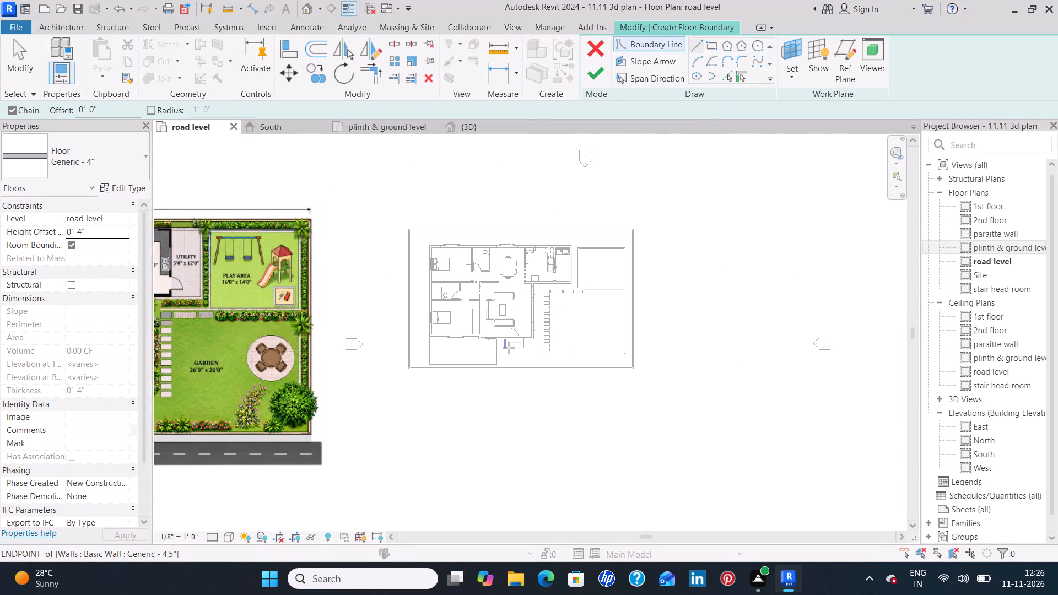
middle_drag(209, 370, 352, 358)
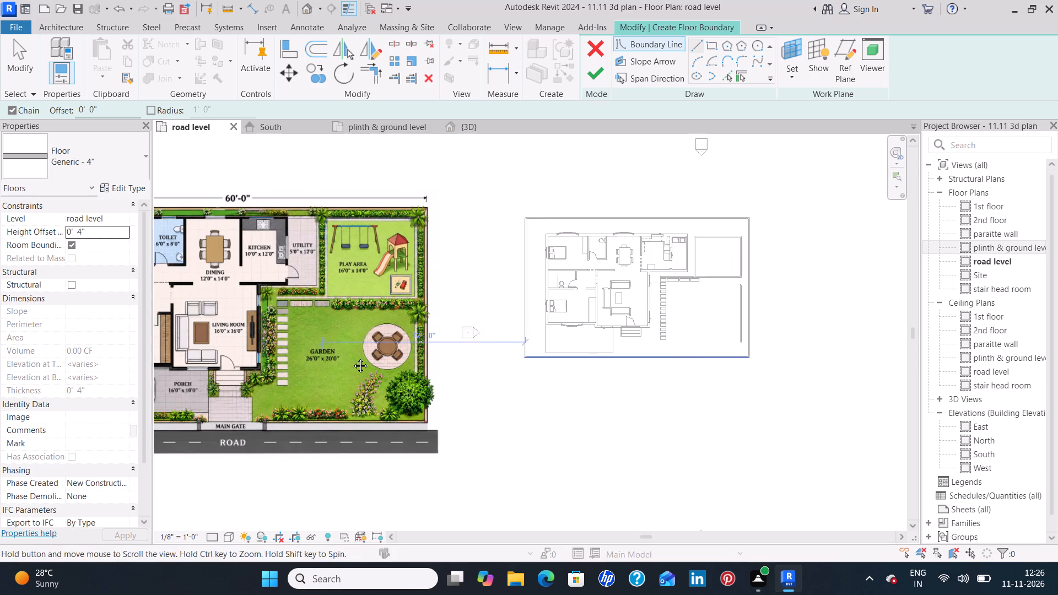
middle_drag(352, 358, 368, 355)
scroll(290, 376, up, 9)
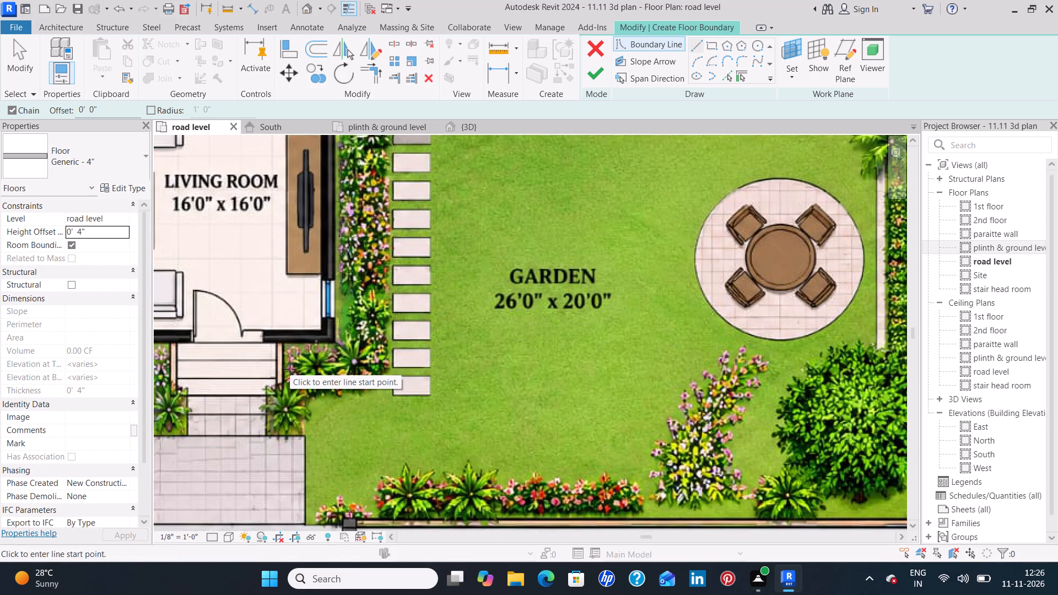
scroll(290, 369, down, 4)
middle_drag(710, 345, 700, 345)
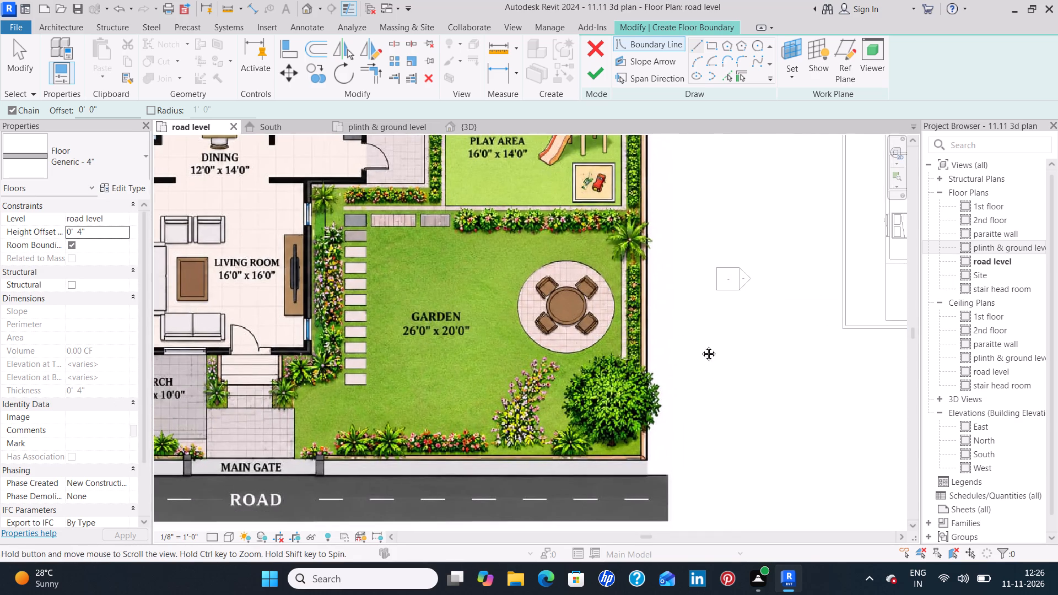
middle_drag(700, 345, 377, 401)
middle_drag(660, 337, 575, 344)
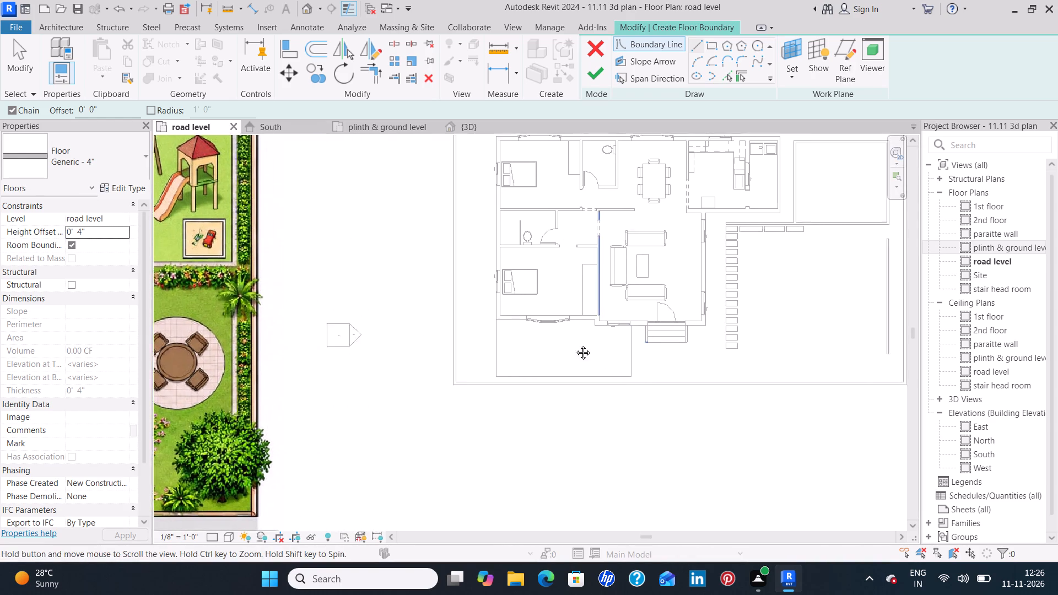
middle_drag(575, 344, 509, 364)
scroll(552, 365, up, 10)
middle_drag(641, 402, 521, 394)
scroll(521, 394, up, 4)
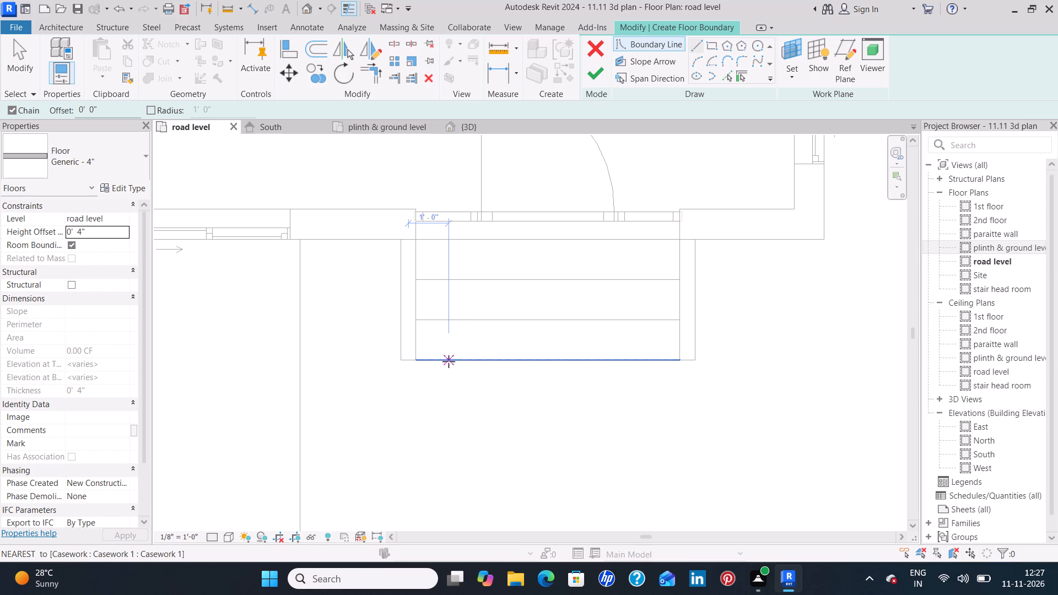
click(449, 361)
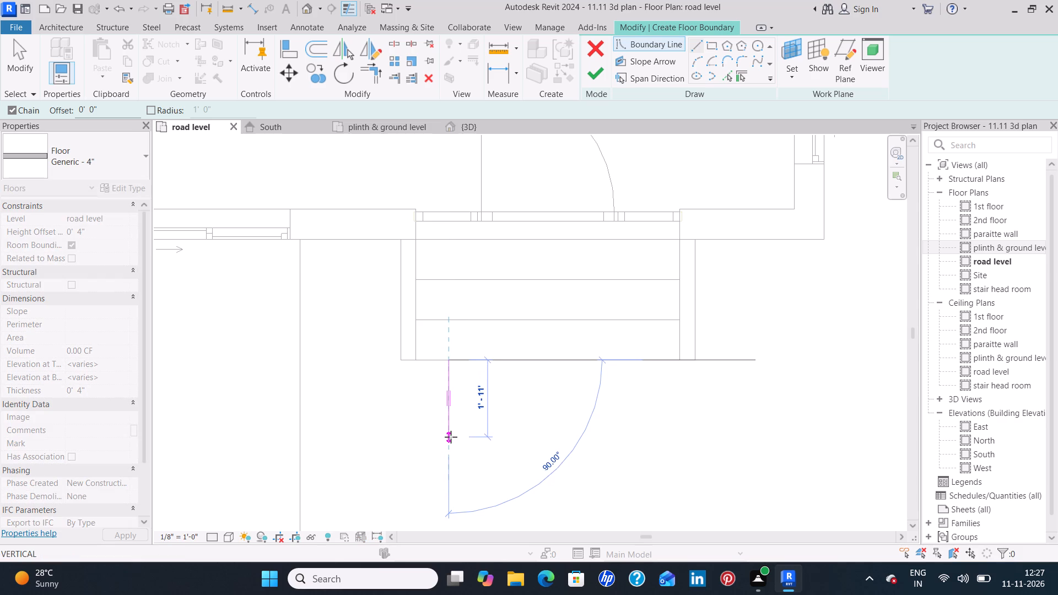
click(451, 441)
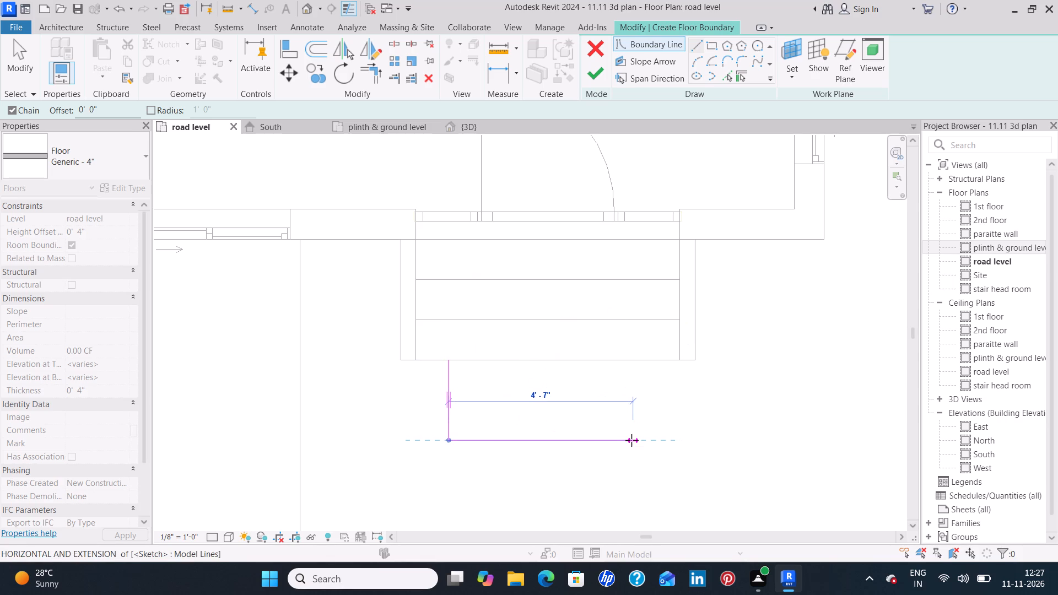
click(631, 440)
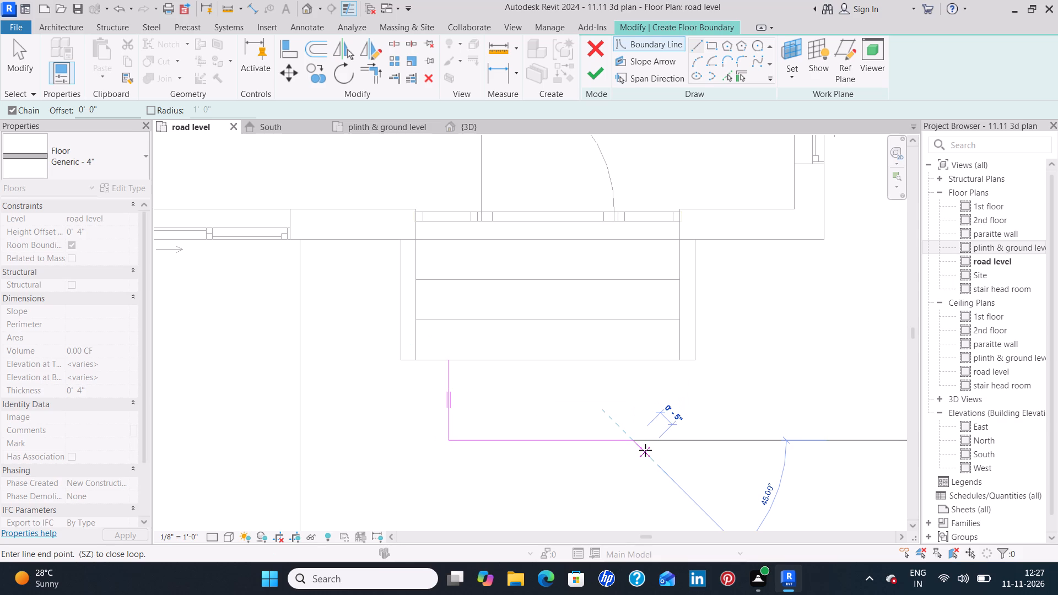
key(Escape)
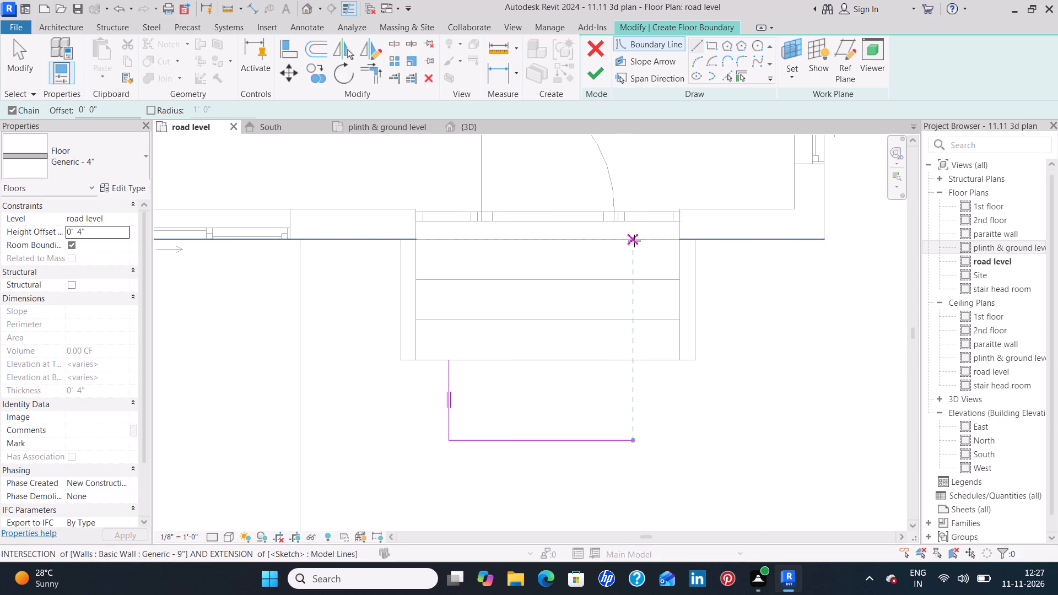
Sketch the boundary's right edge about 2' out from the bottom step and extend the front edge to meet it.
click(646, 360)
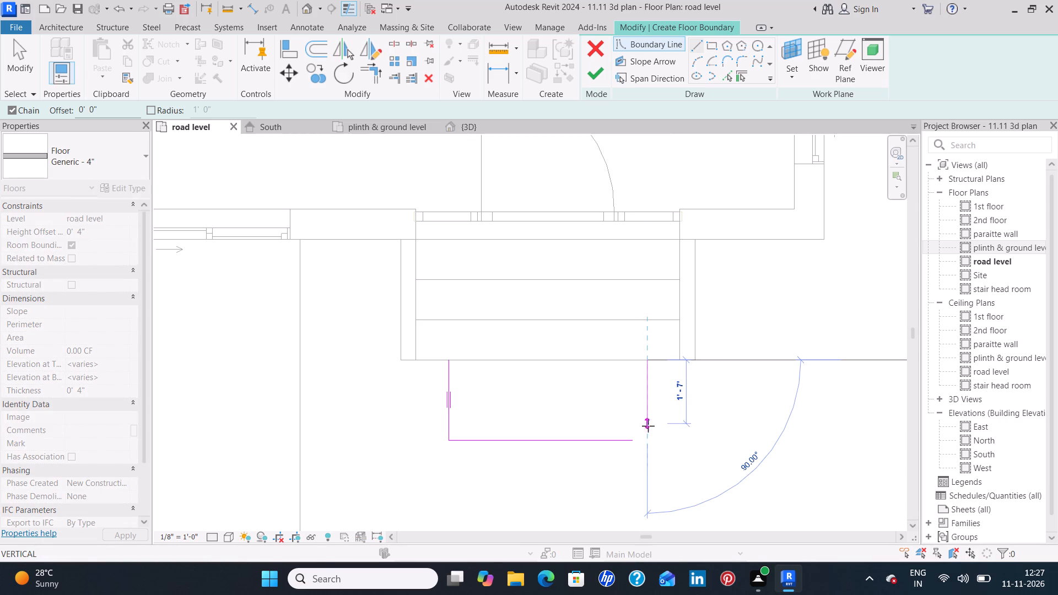
click(651, 439)
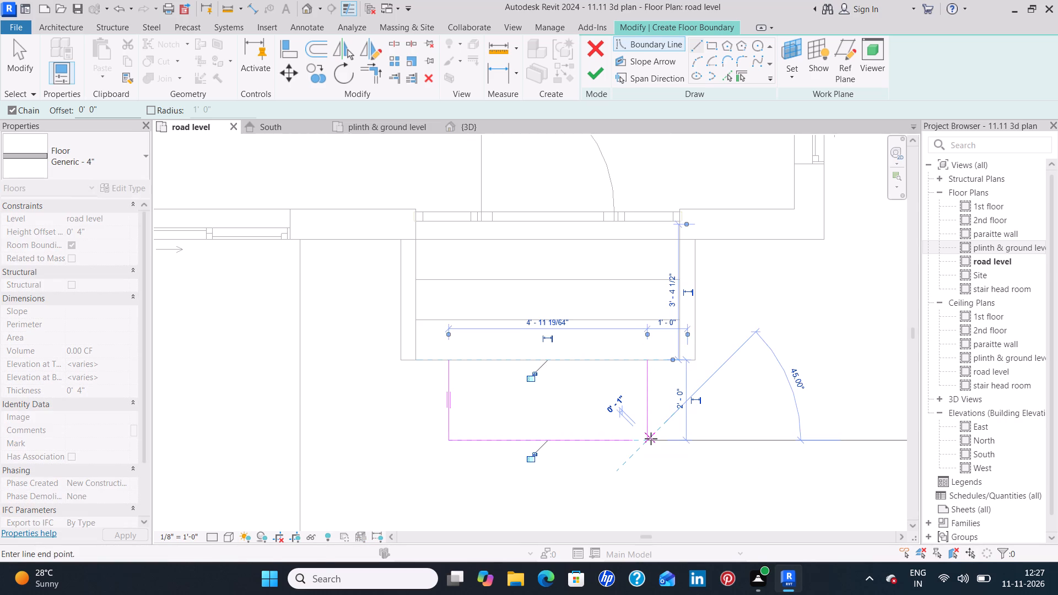
key(Escape)
key(Escape)
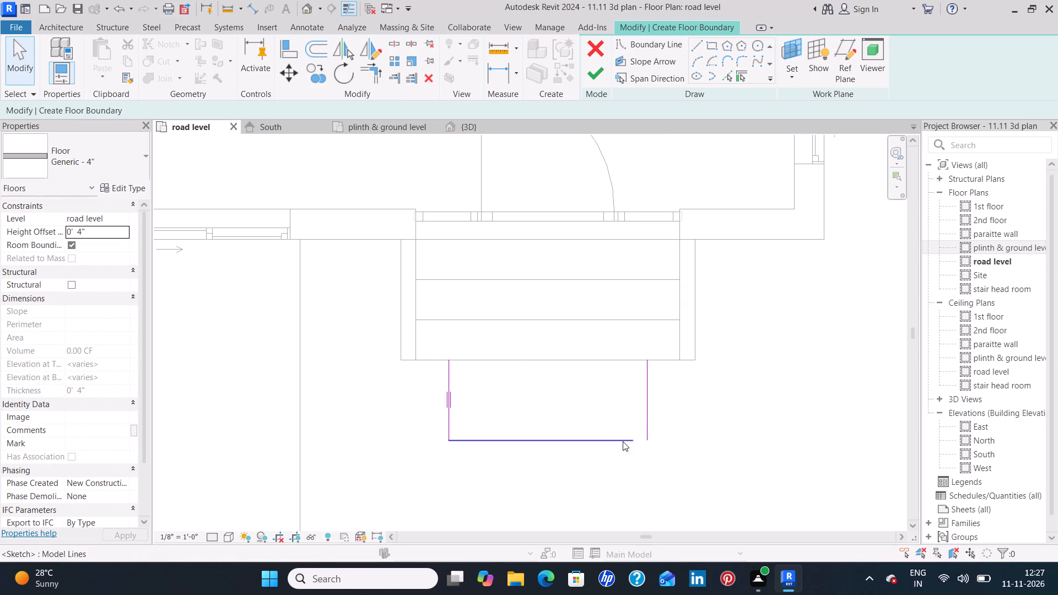
click(623, 436)
drag(634, 440, 640, 439)
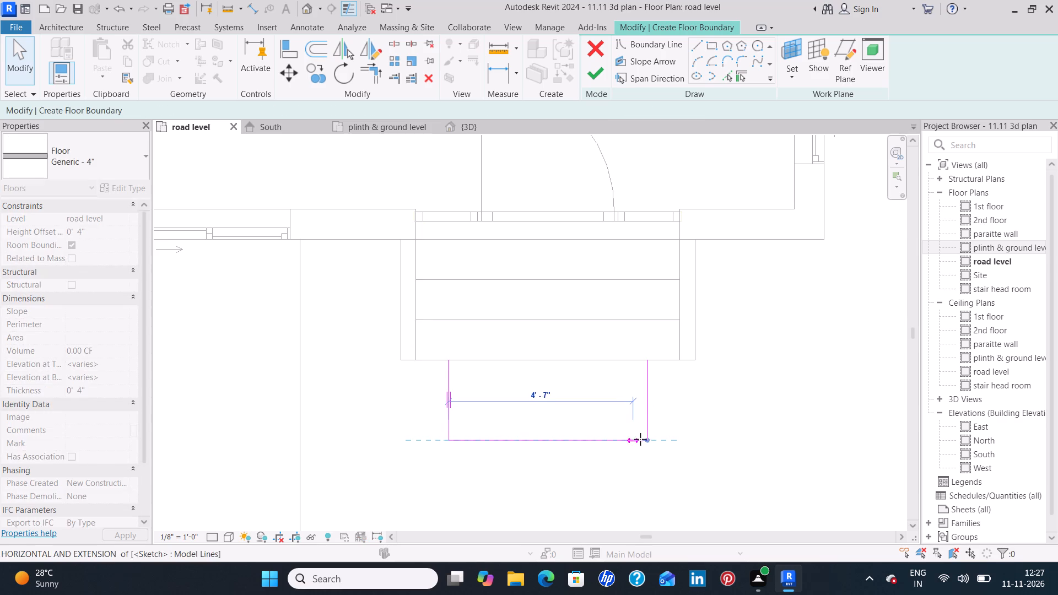
drag(640, 439, 647, 440)
key(Escape)
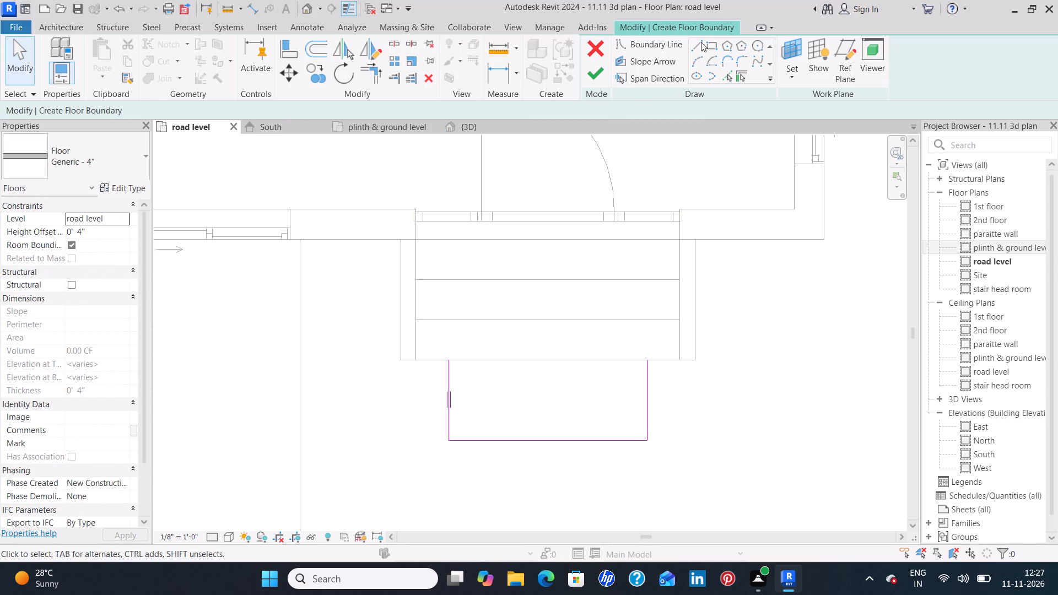
Close the boundary with a line along the bottom step's edge and finish the 4" floor.
click(596, 79)
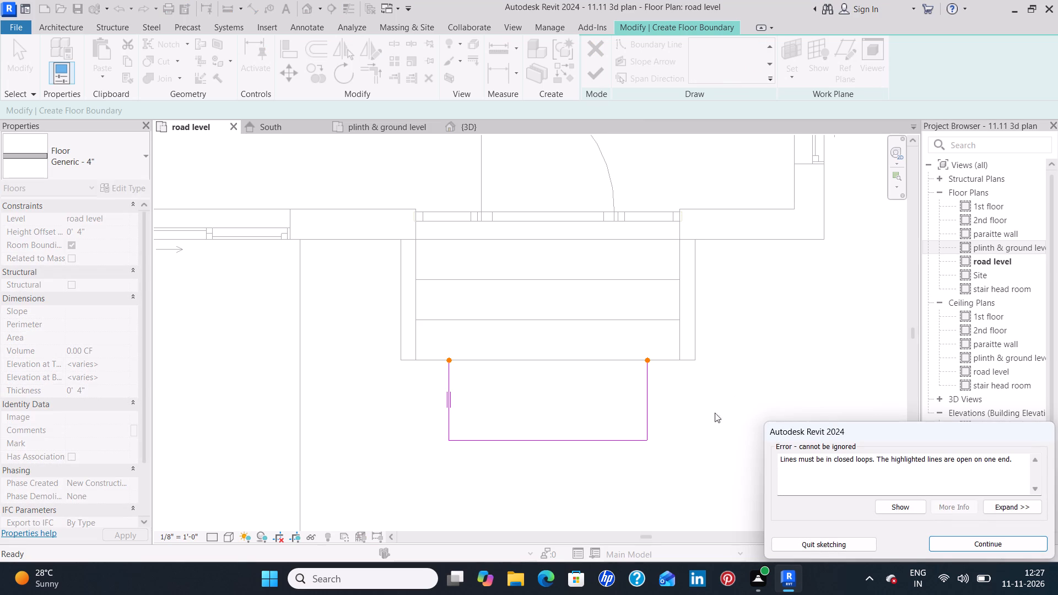
click(989, 547)
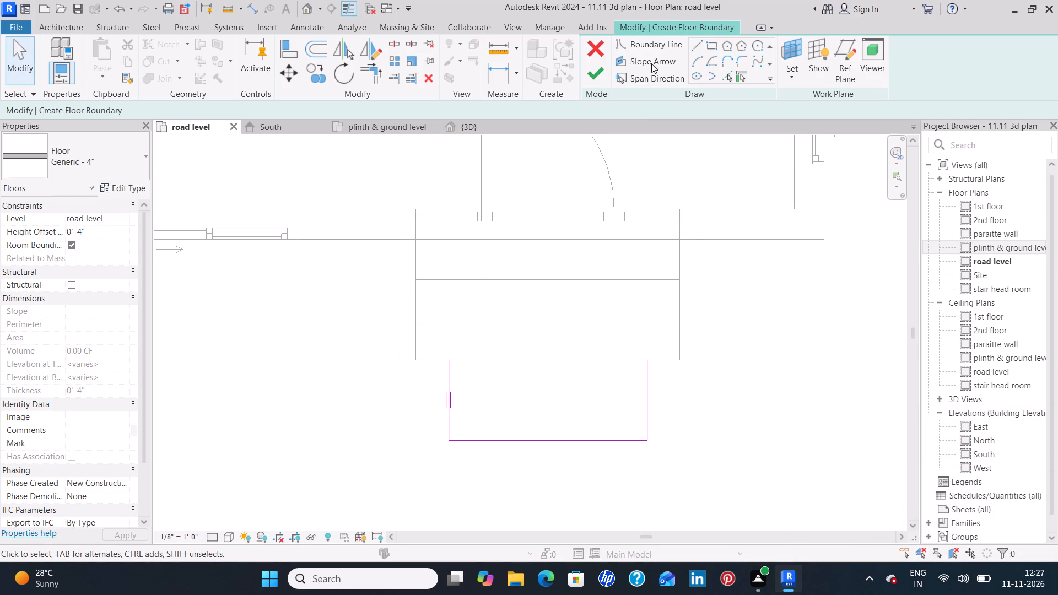
click(692, 42)
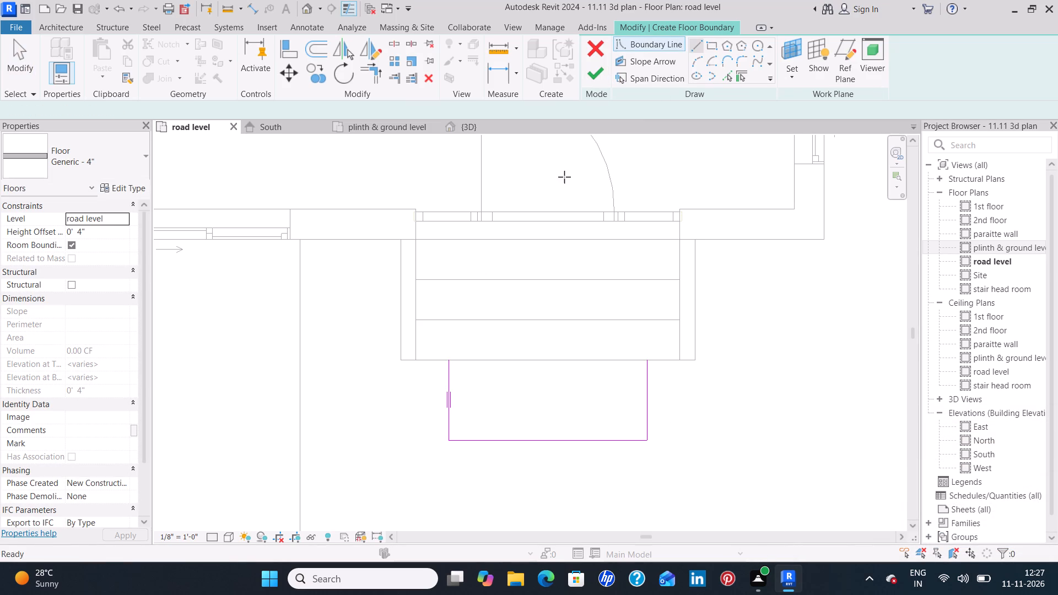
click(453, 361)
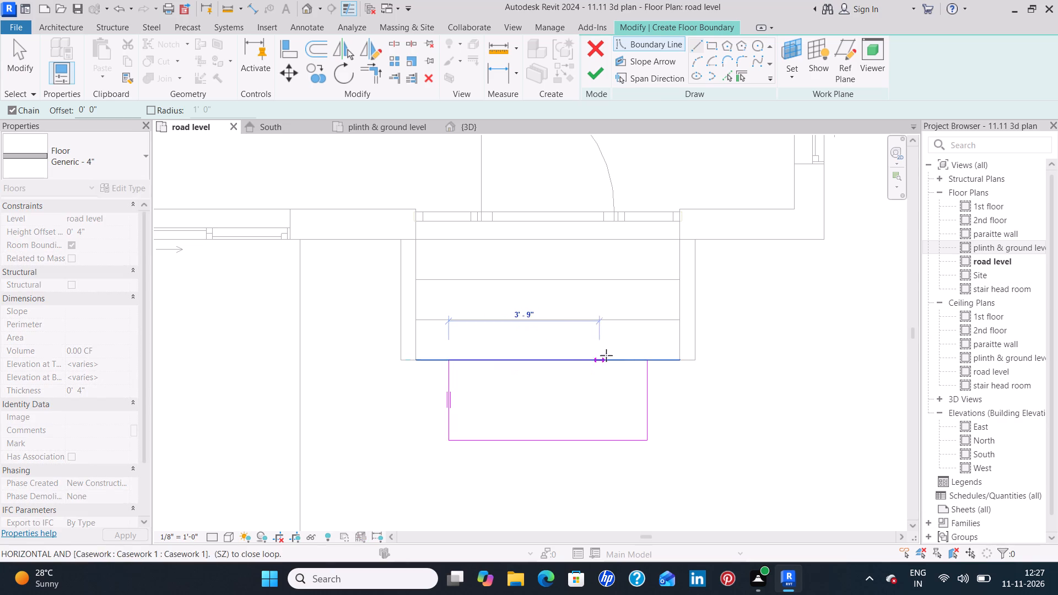
click(648, 359)
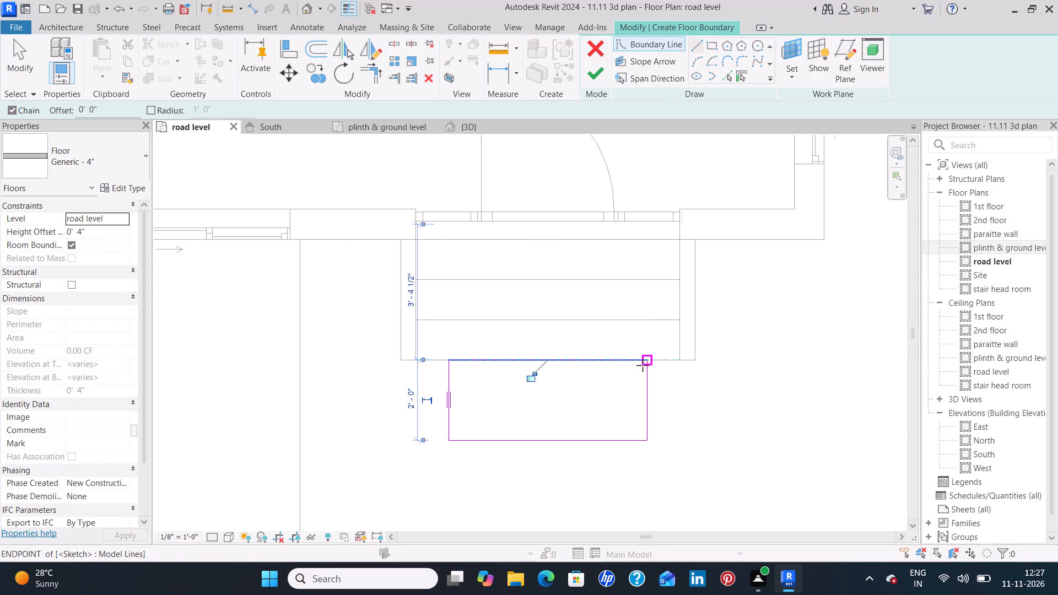
key(Escape)
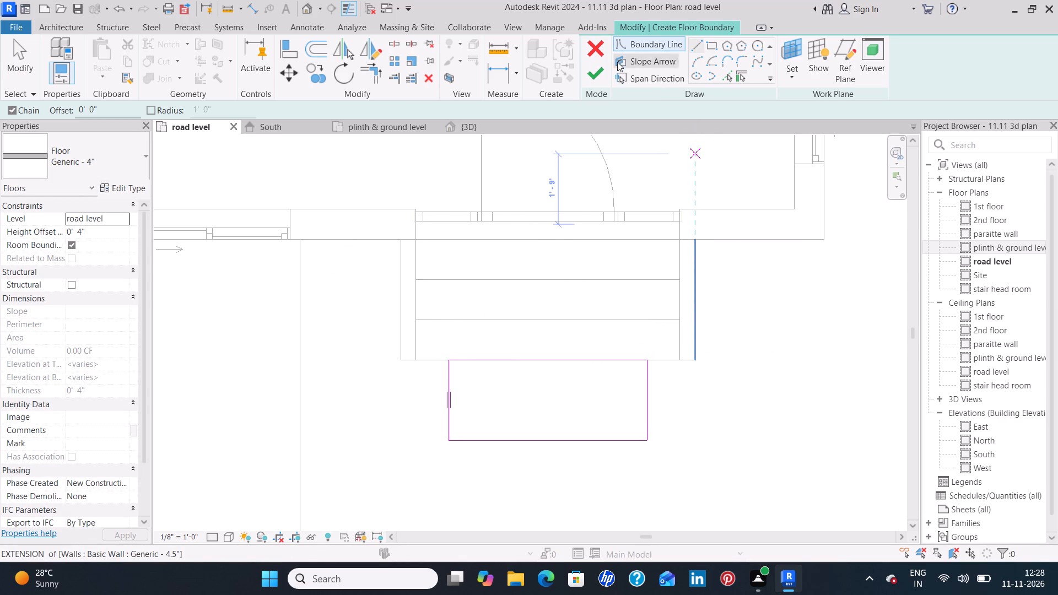
click(596, 73)
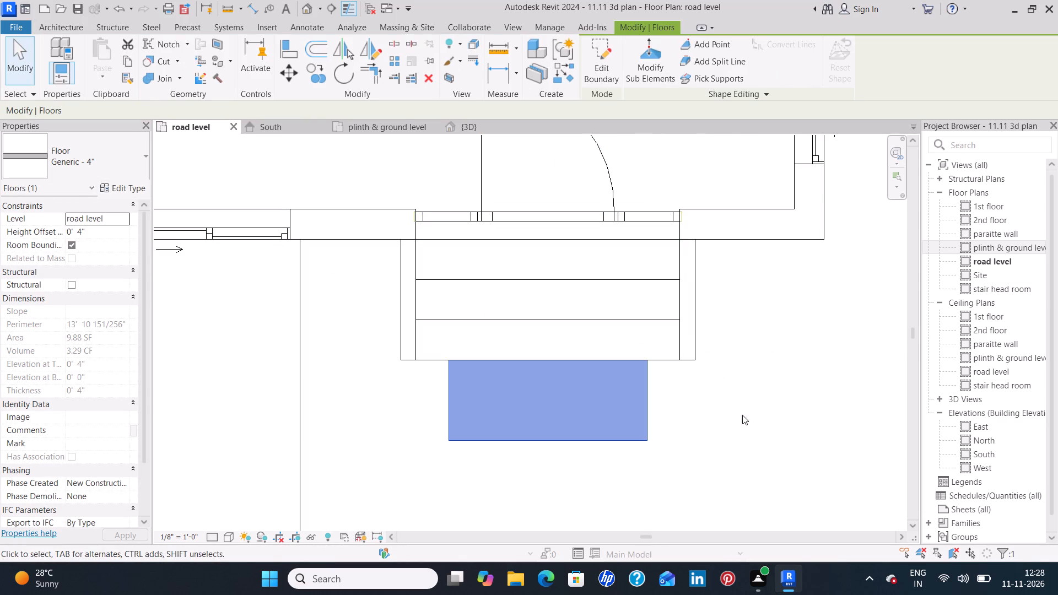
click(738, 389)
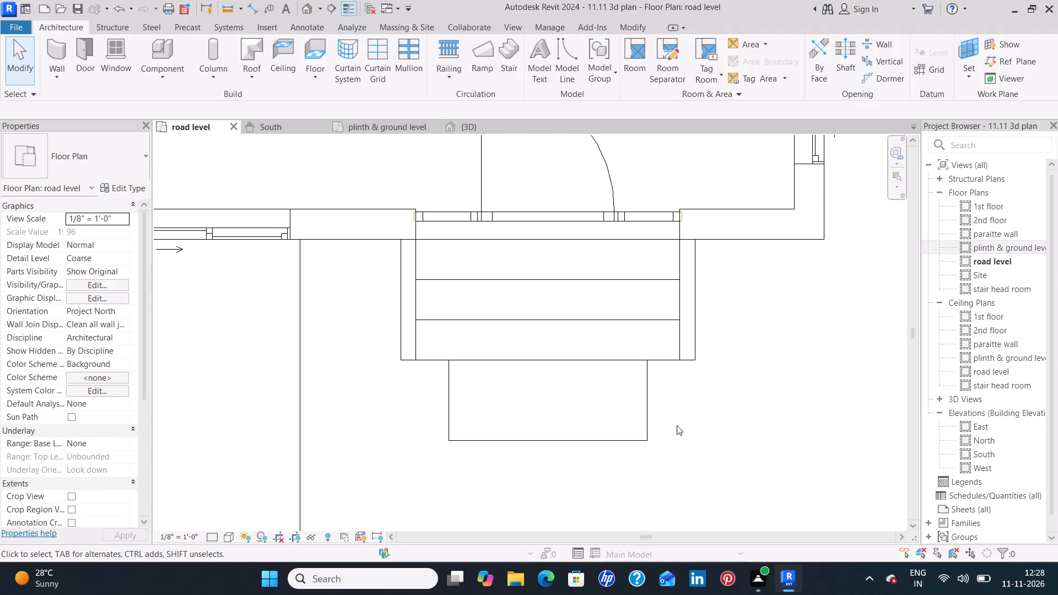
Assign the Concrete, Precast material to the structure layer of the new floor's Generic - 4" type.
click(650, 424)
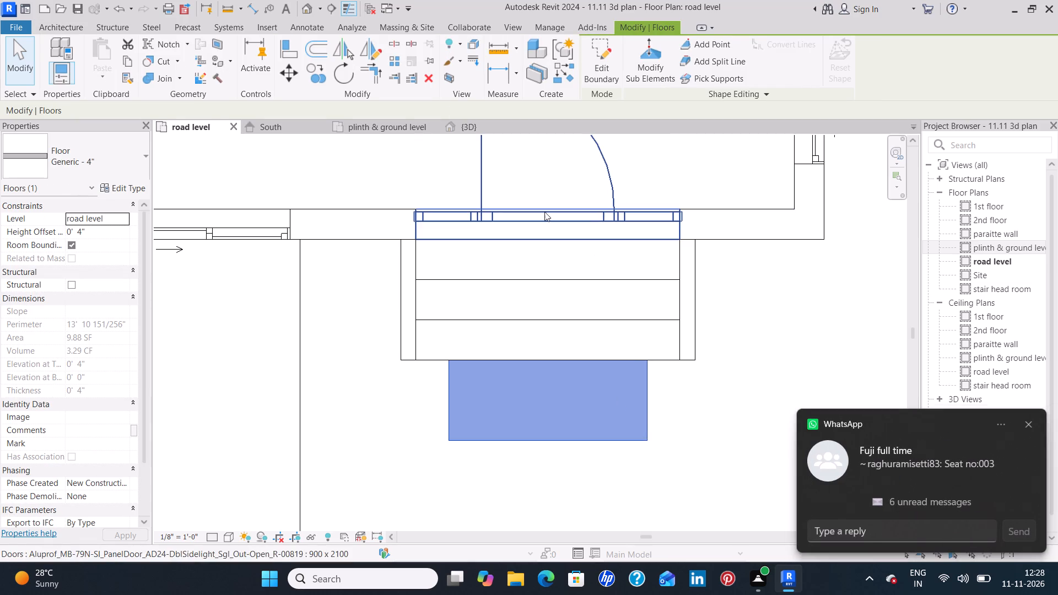
click(131, 188)
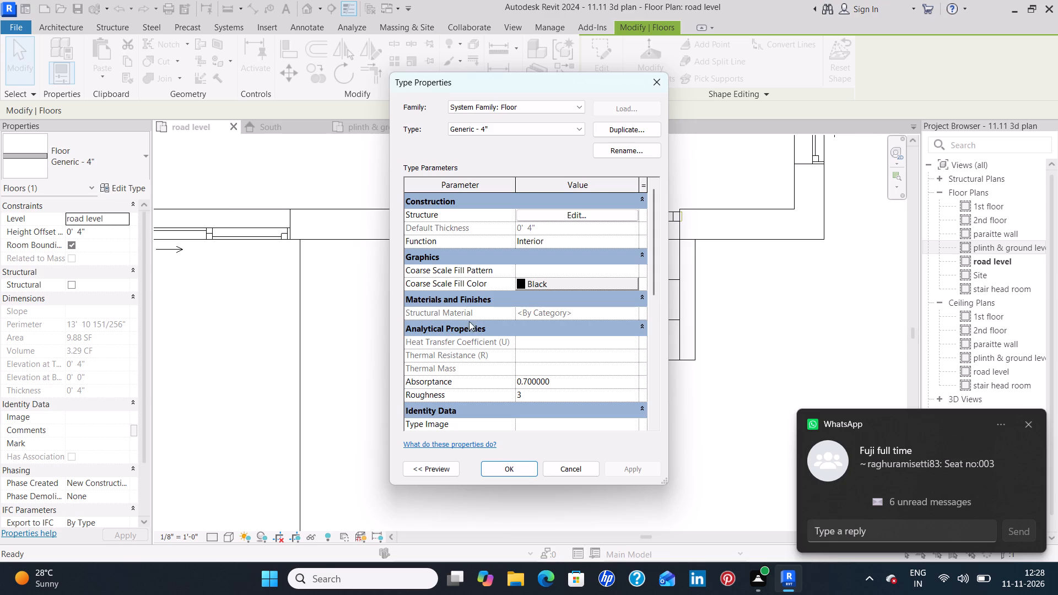
click(575, 213)
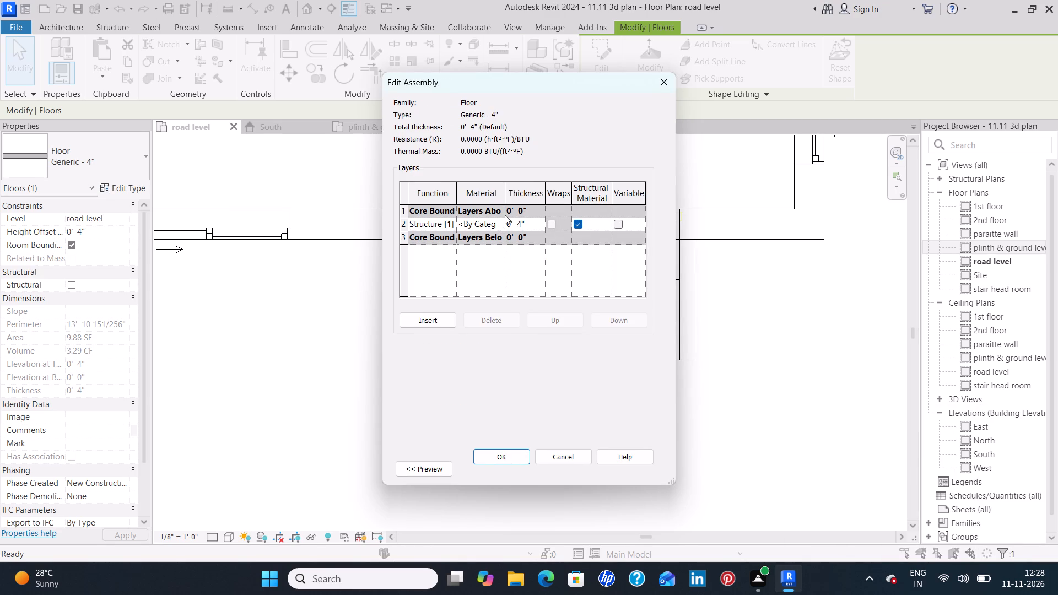
click(501, 226)
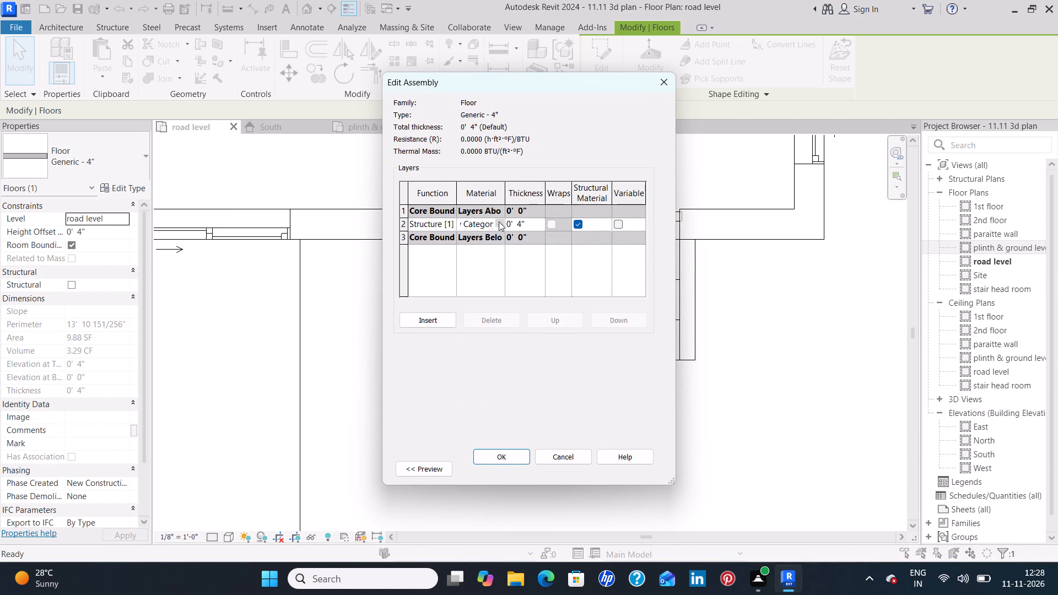
click(499, 221)
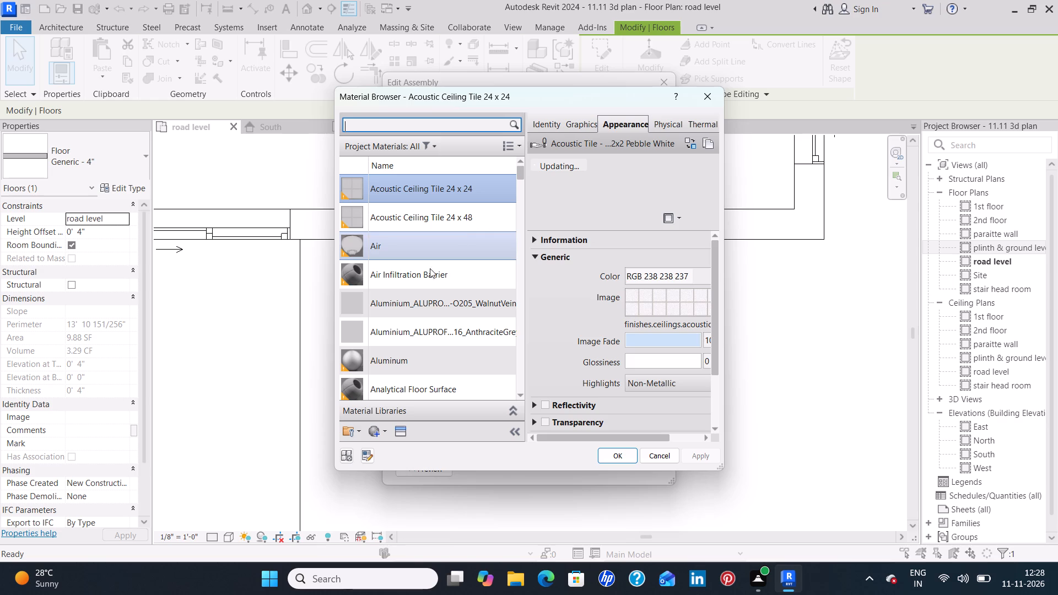
click(448, 129)
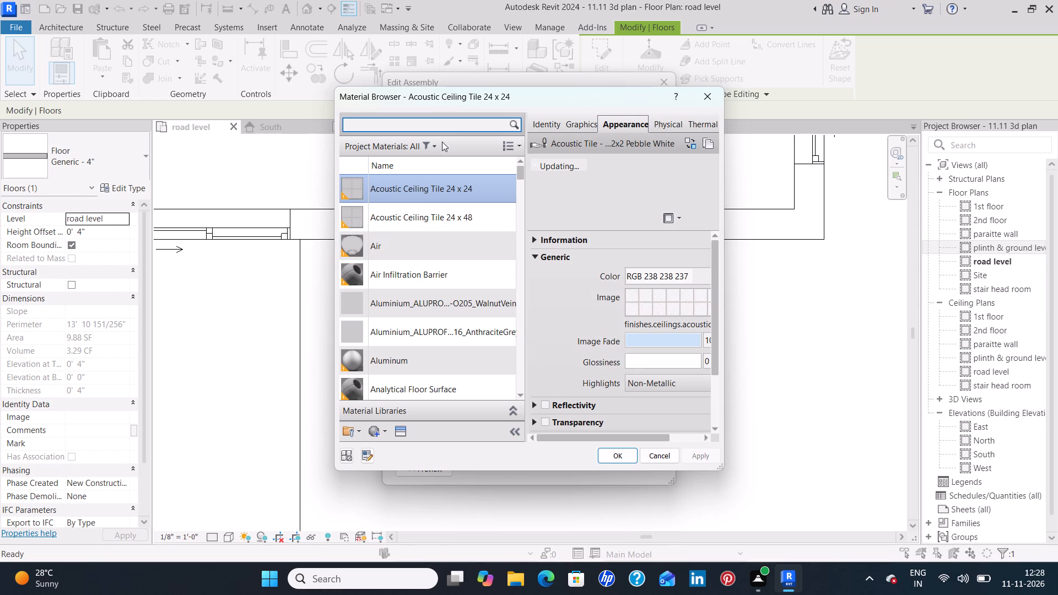
text(cast)
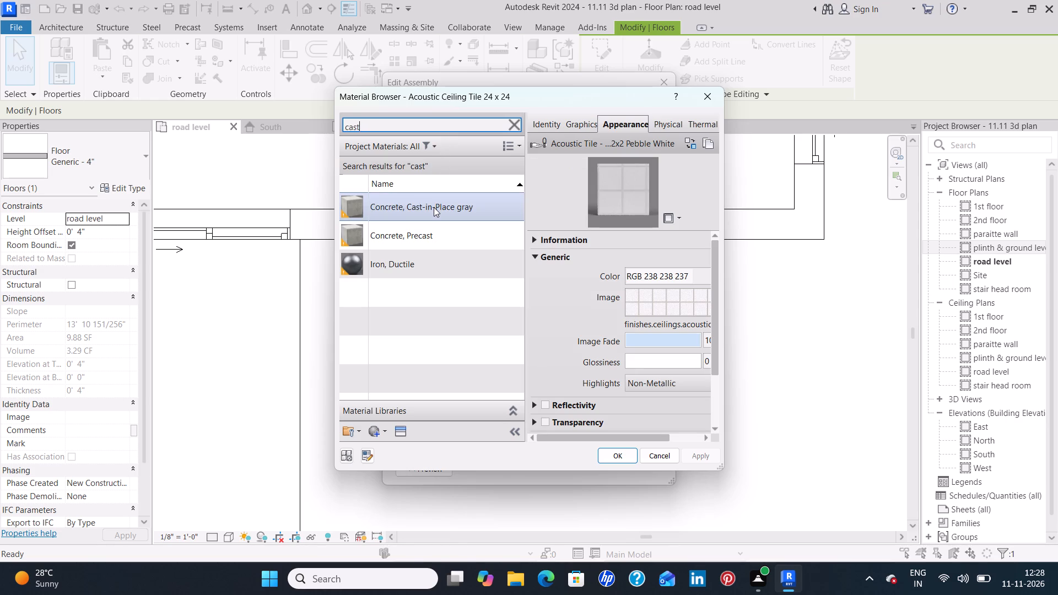
click(434, 229)
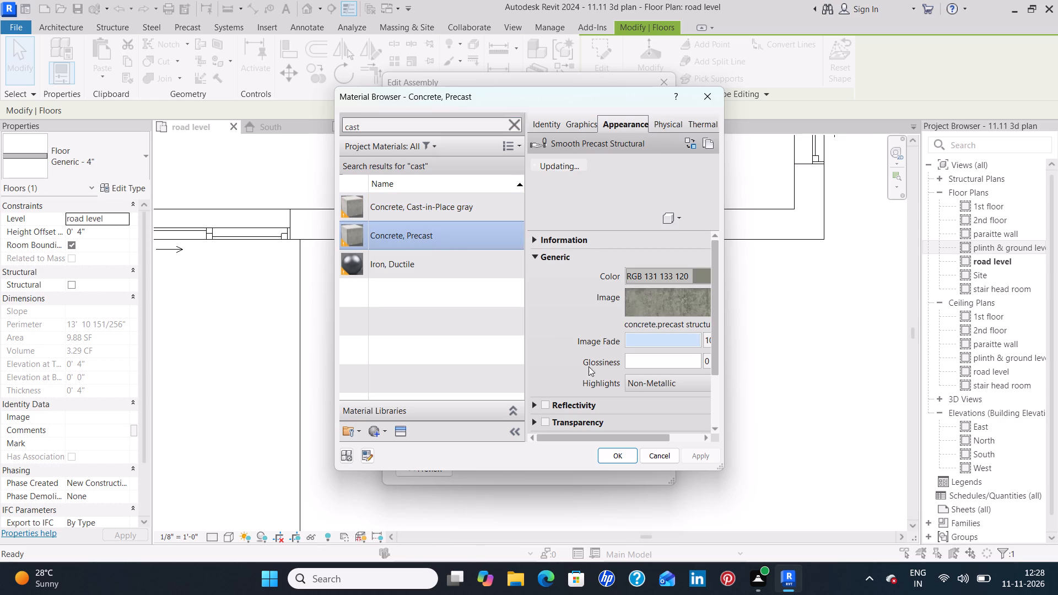
click(625, 456)
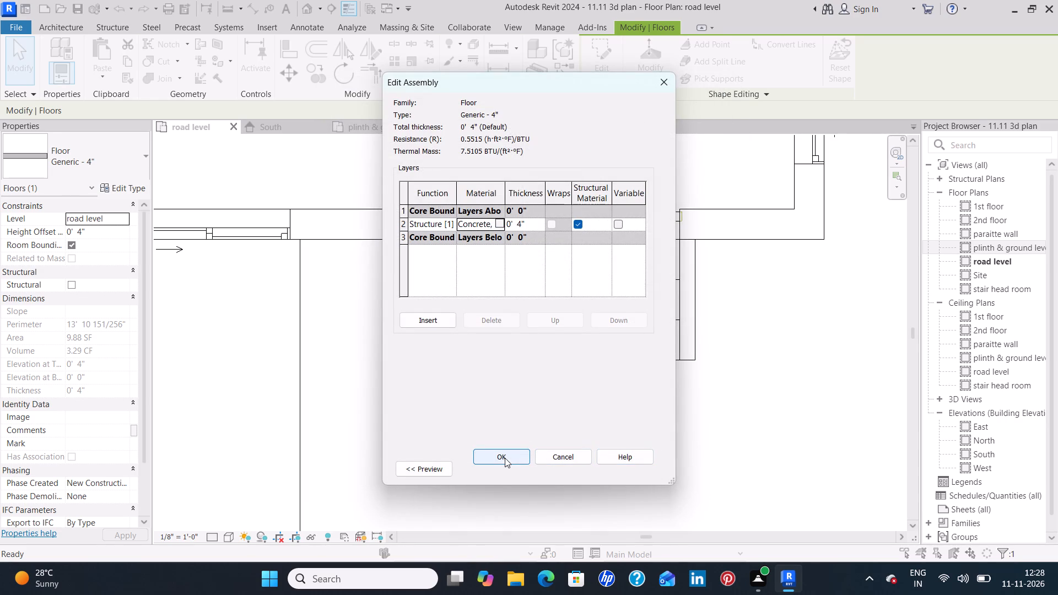
click(504, 458)
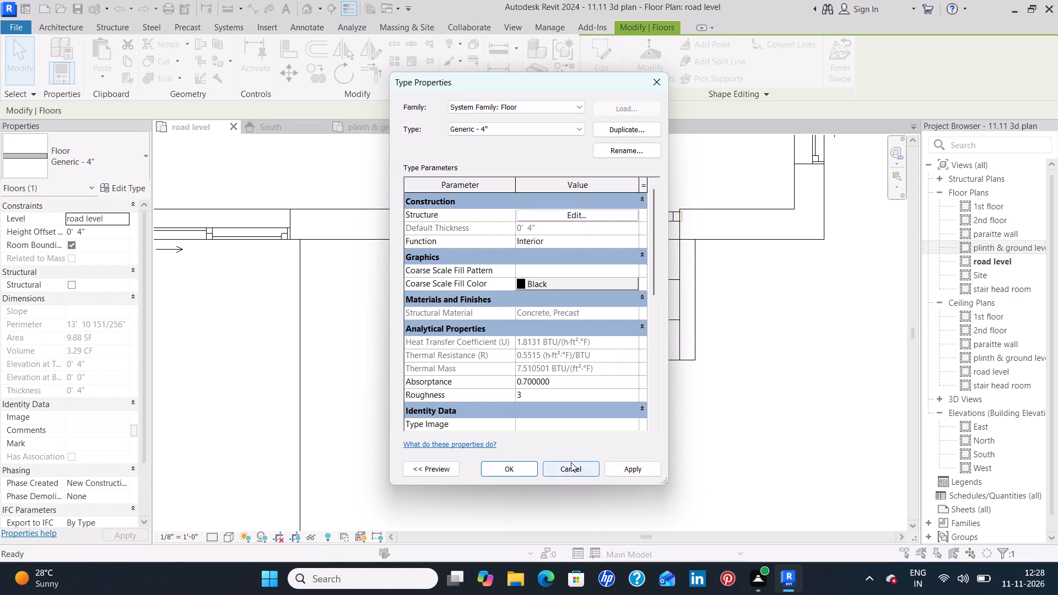
click(630, 465)
click(515, 467)
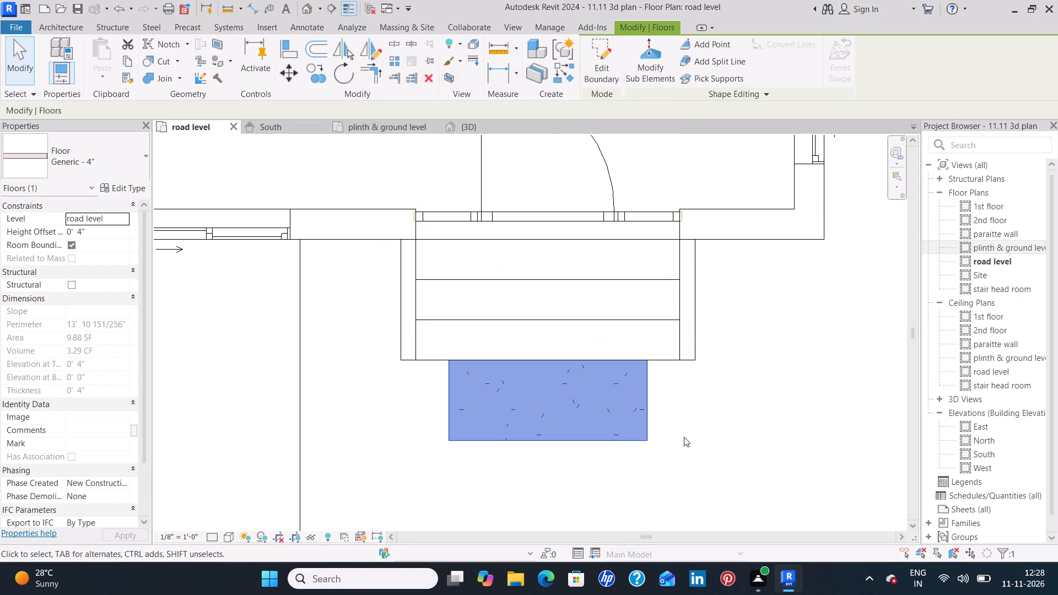
Examine the new precast concrete floor and the entrance steps in the 3D view.
click(706, 439)
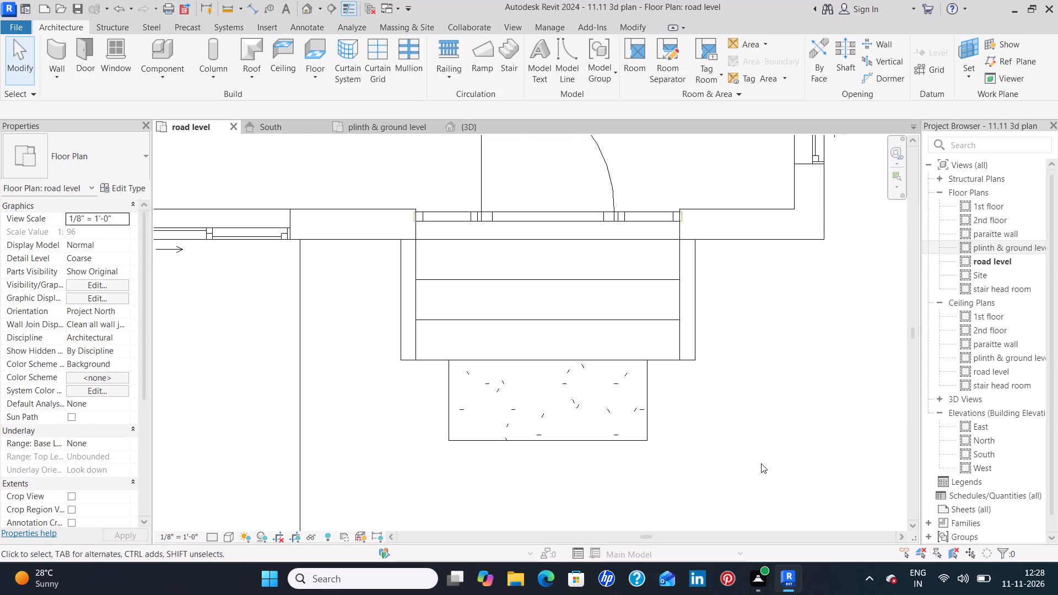
scroll(761, 463, down, 4)
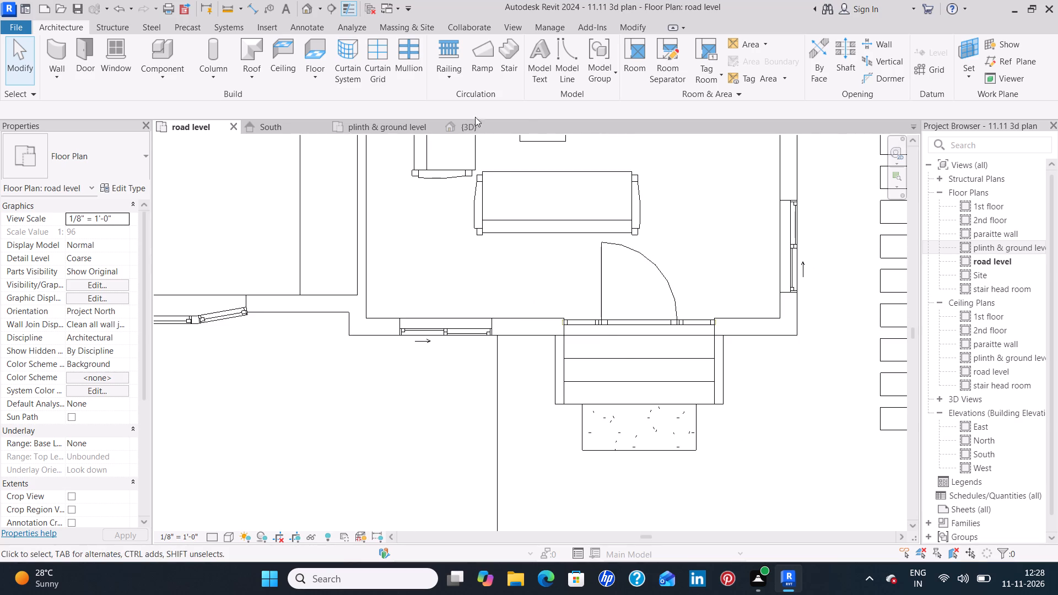
click(477, 130)
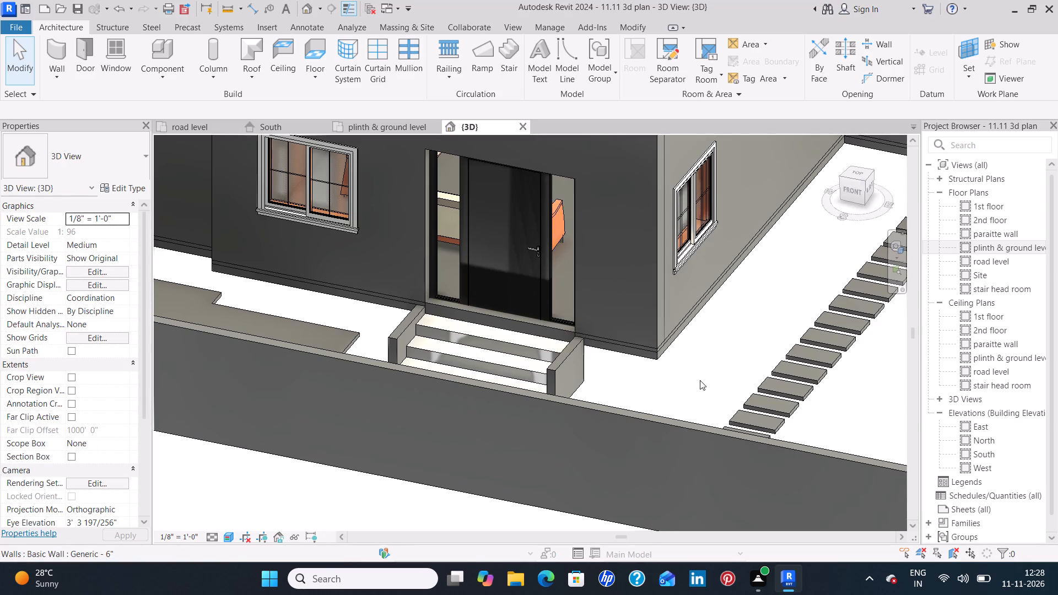
shift+middle_drag(700, 380, 622, 439)
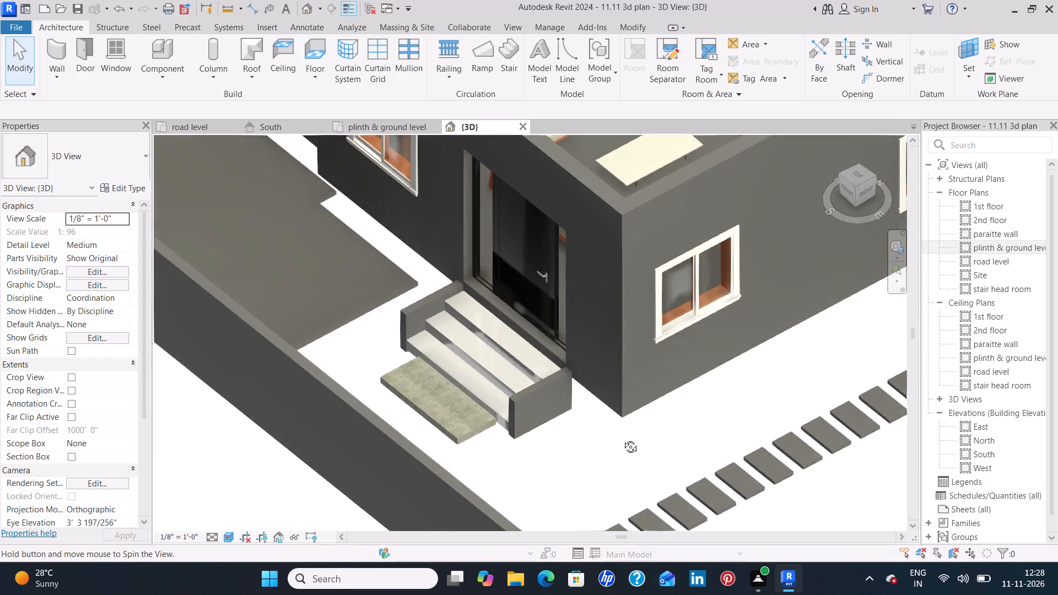
shift+middle_drag(622, 439, 606, 446)
scroll(439, 382, up, 5)
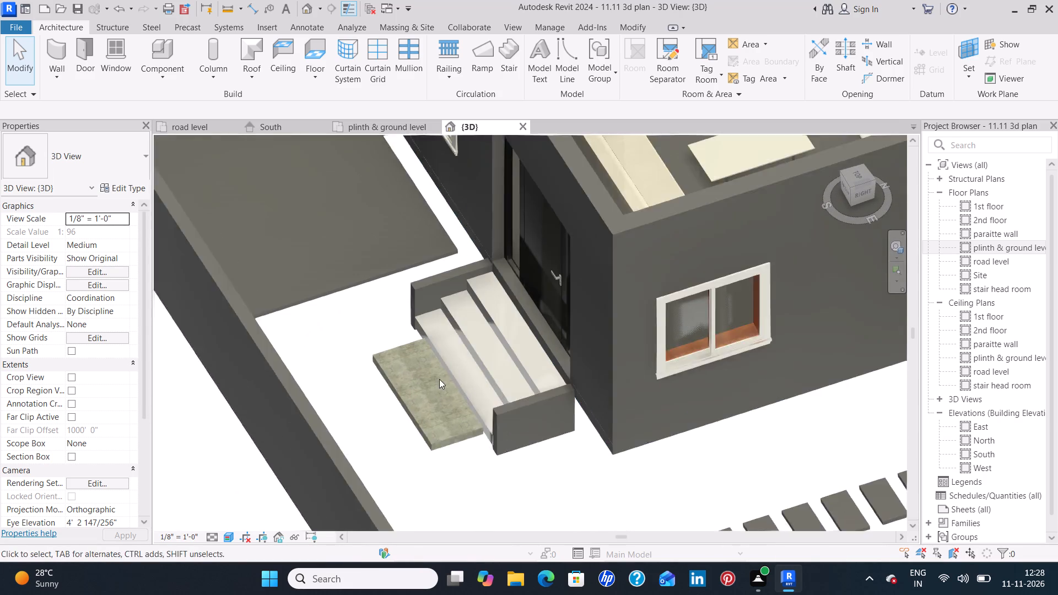
scroll(439, 377, up, 3)
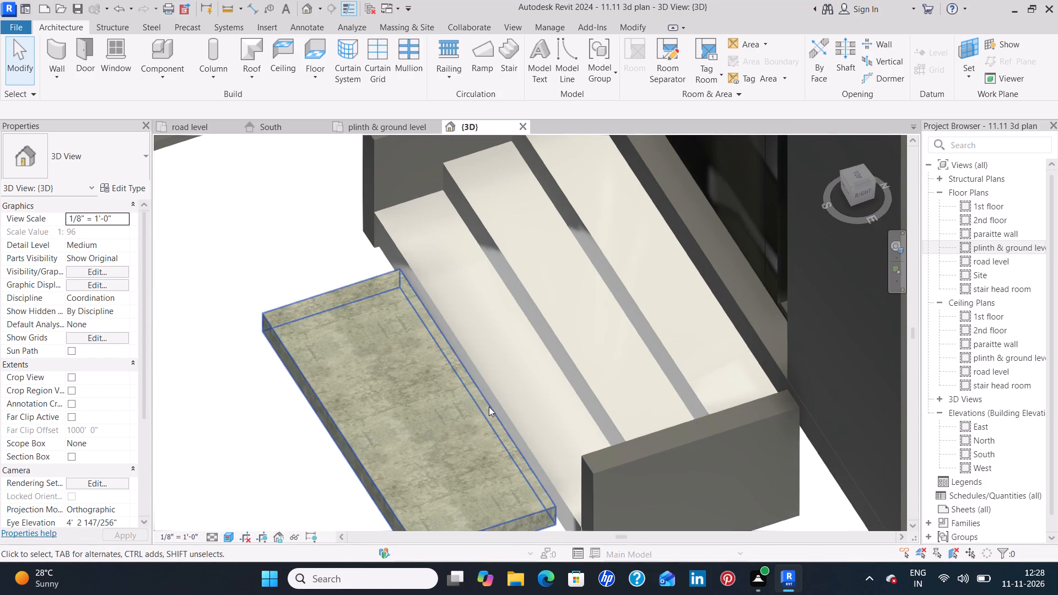
scroll(488, 402, down, 8)
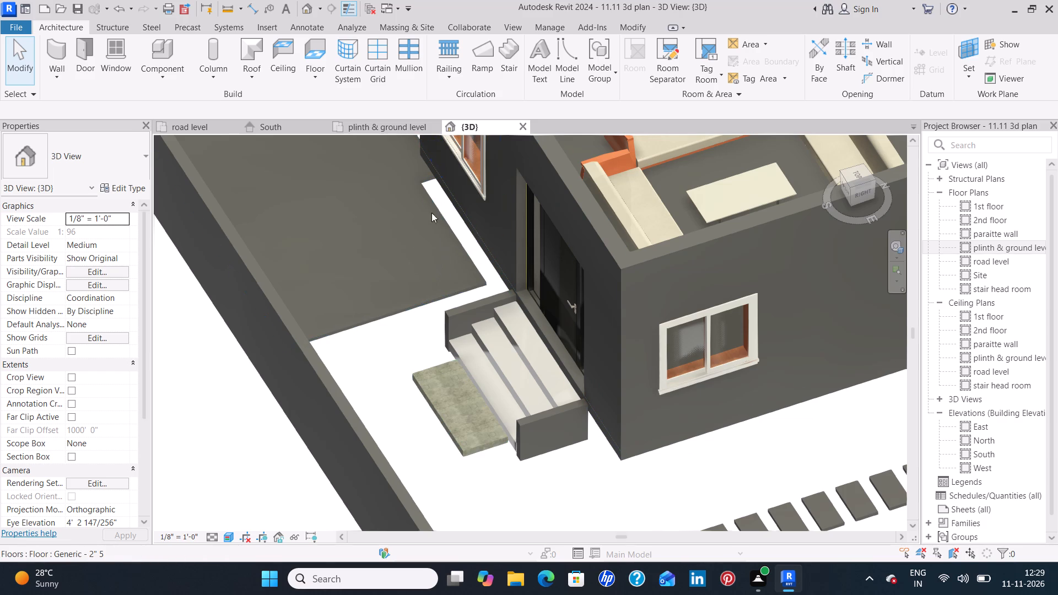
On the road level plan, move the porch floor's front boundary edge outward to 6" from the front compound wall's centreline and finish the boundary.
click(208, 129)
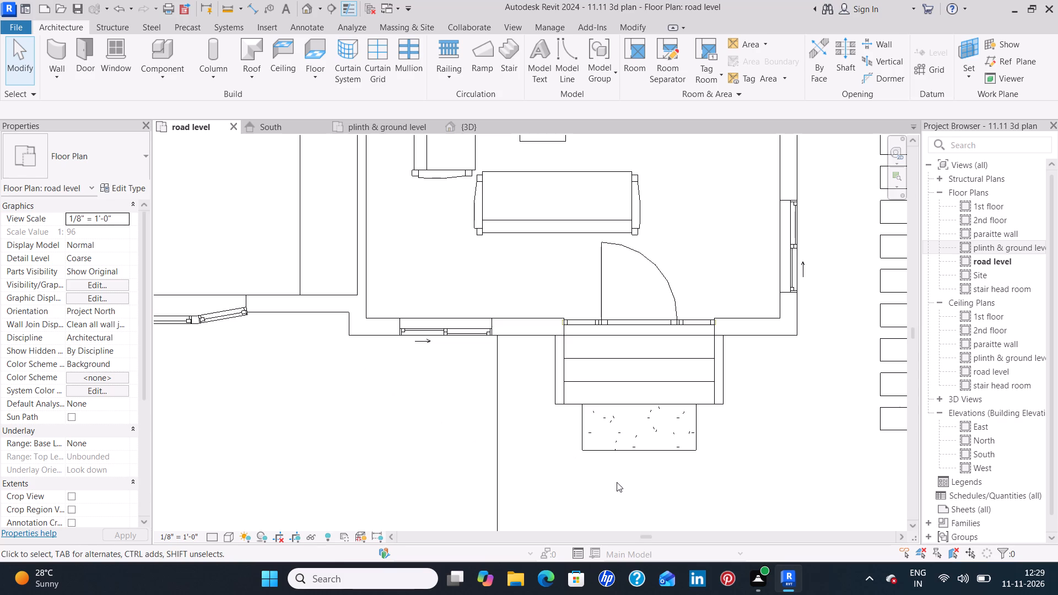
middle_drag(602, 441, 500, 206)
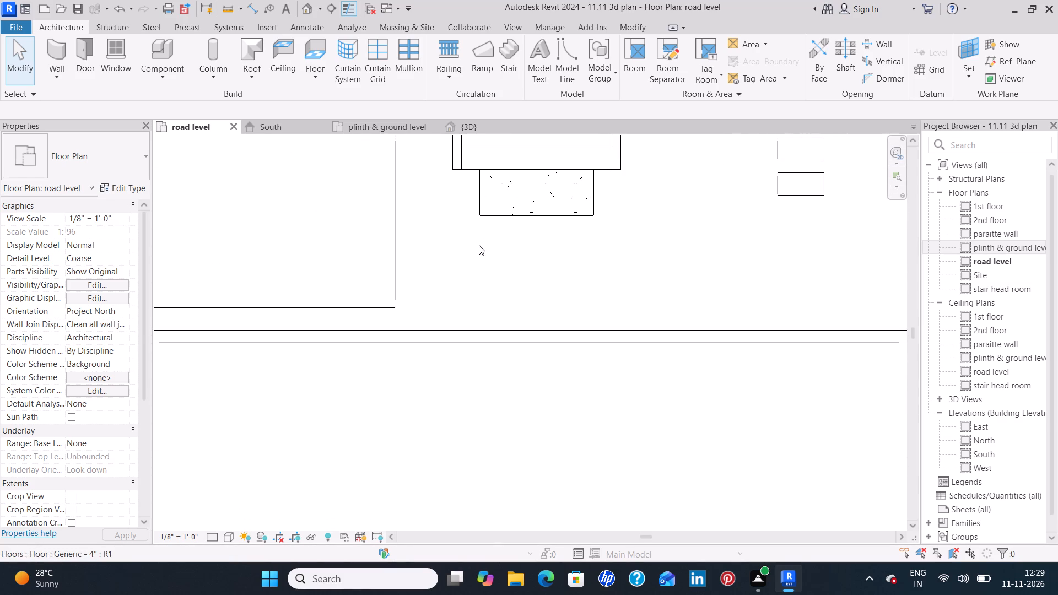
scroll(479, 245, down, 3)
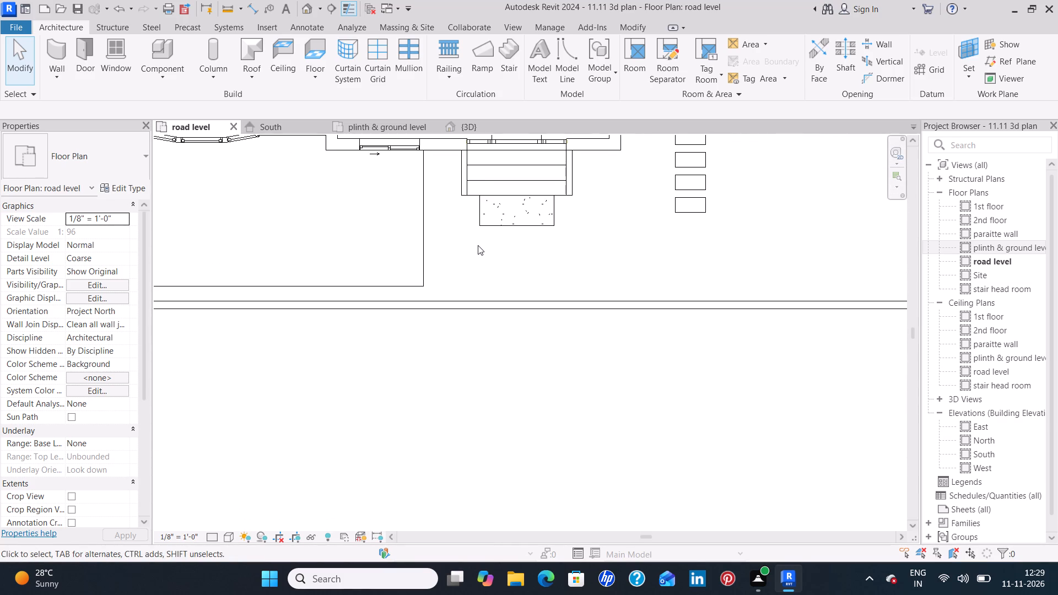
scroll(478, 245, down, 1)
click(399, 280)
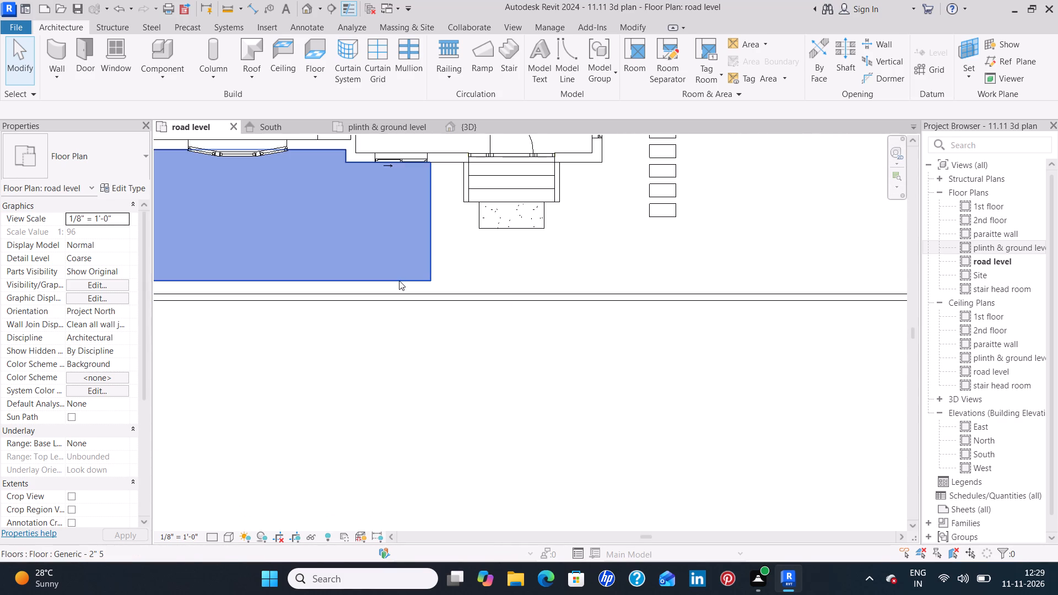
click(592, 53)
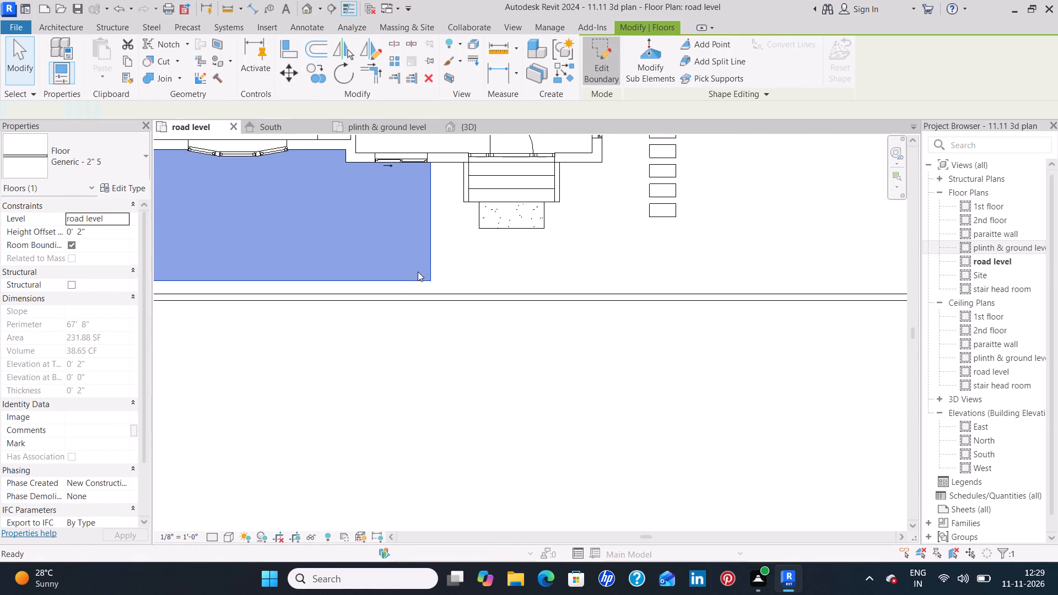
middle_drag(386, 254, 586, 226)
click(517, 252)
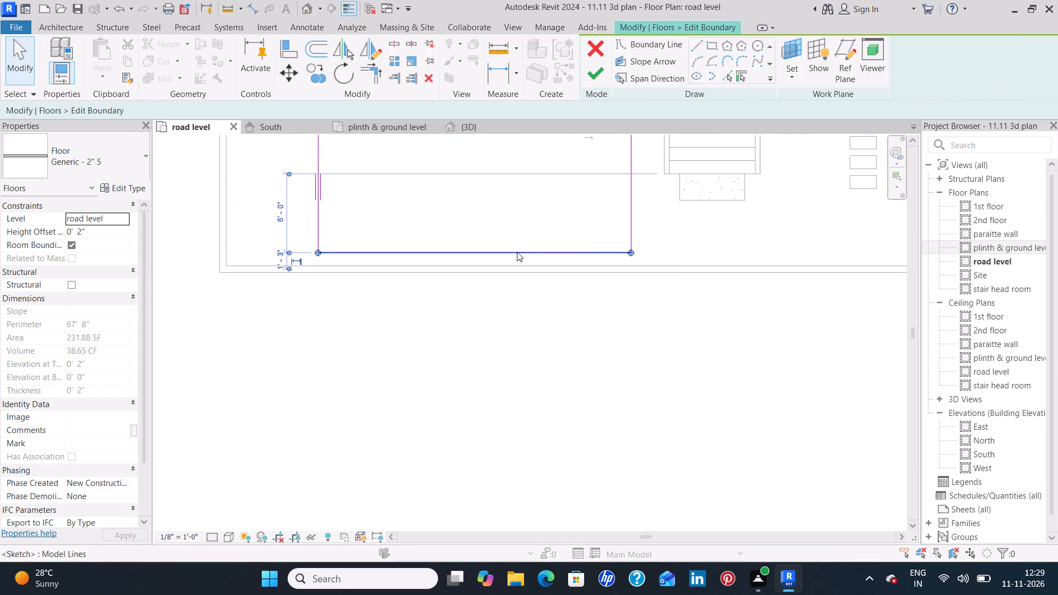
key(Down)
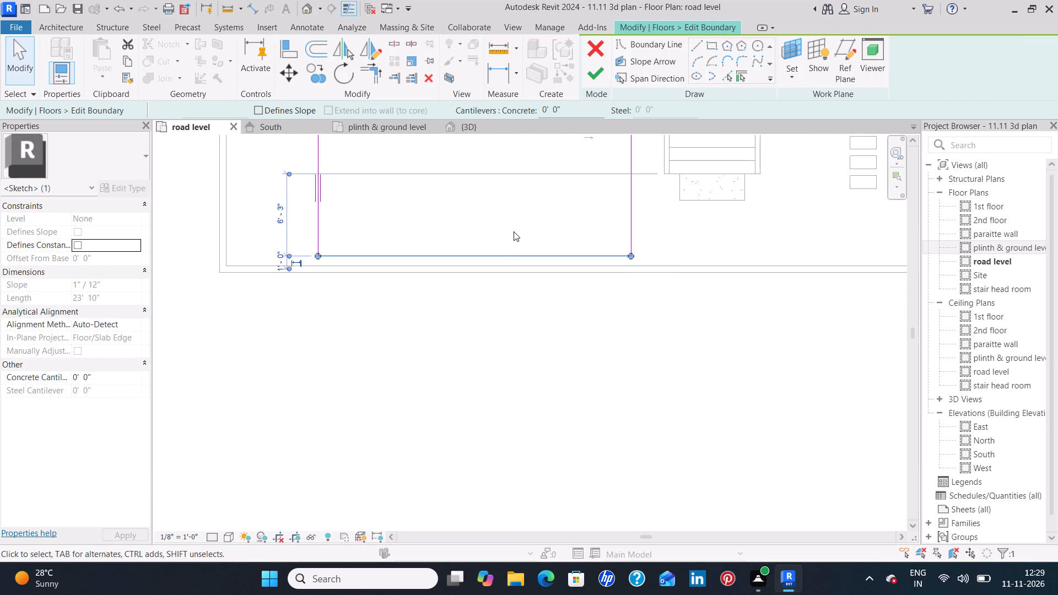
key(Down)
key(Down)
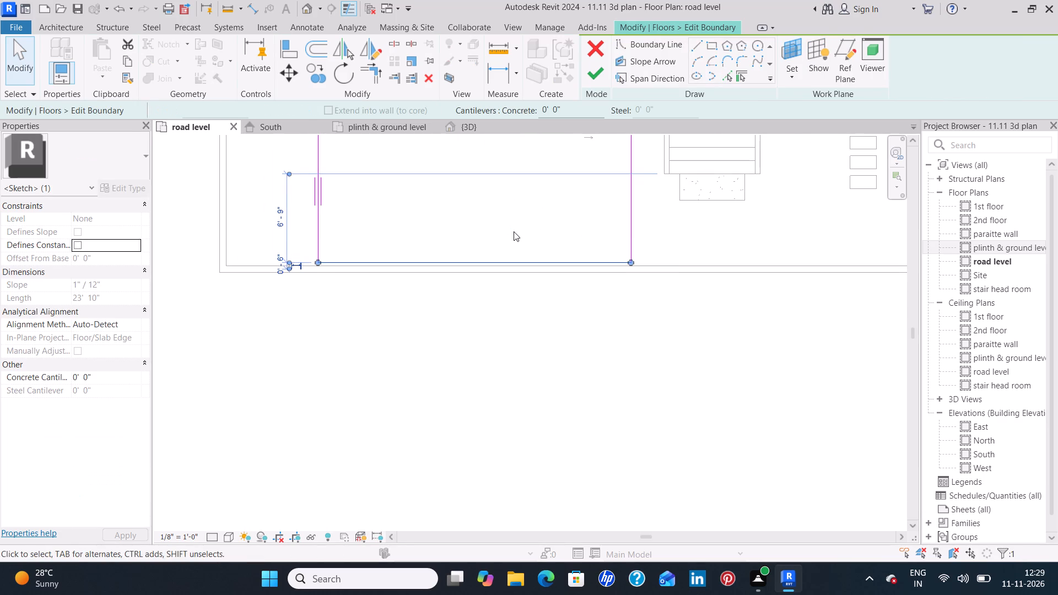
scroll(514, 231, down, 6)
scroll(374, 310, down, 4)
middle_drag(370, 314, 696, 313)
scroll(782, 275, up, 3)
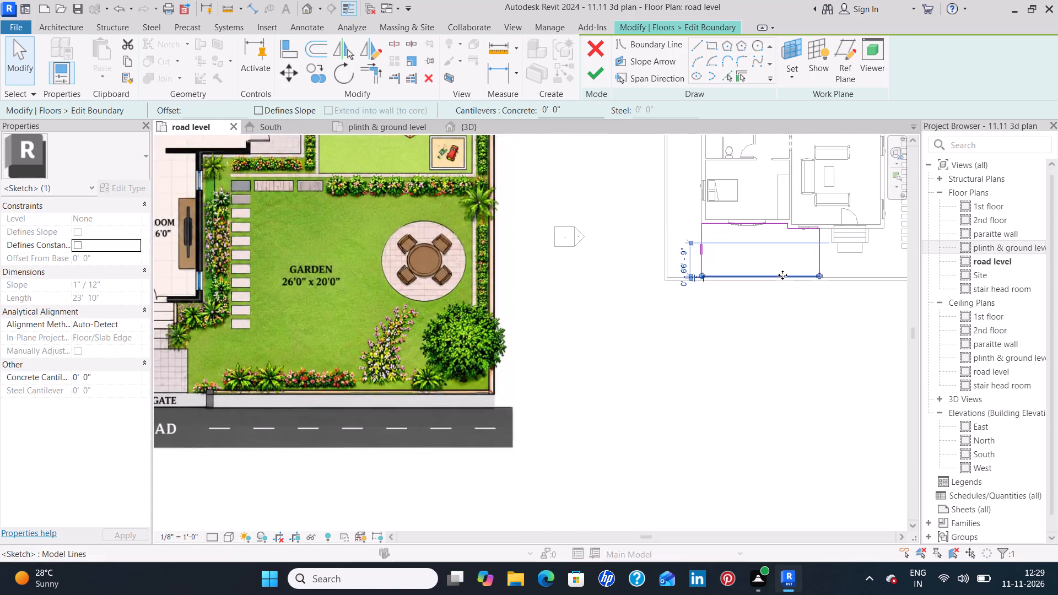
scroll(782, 275, up, 8)
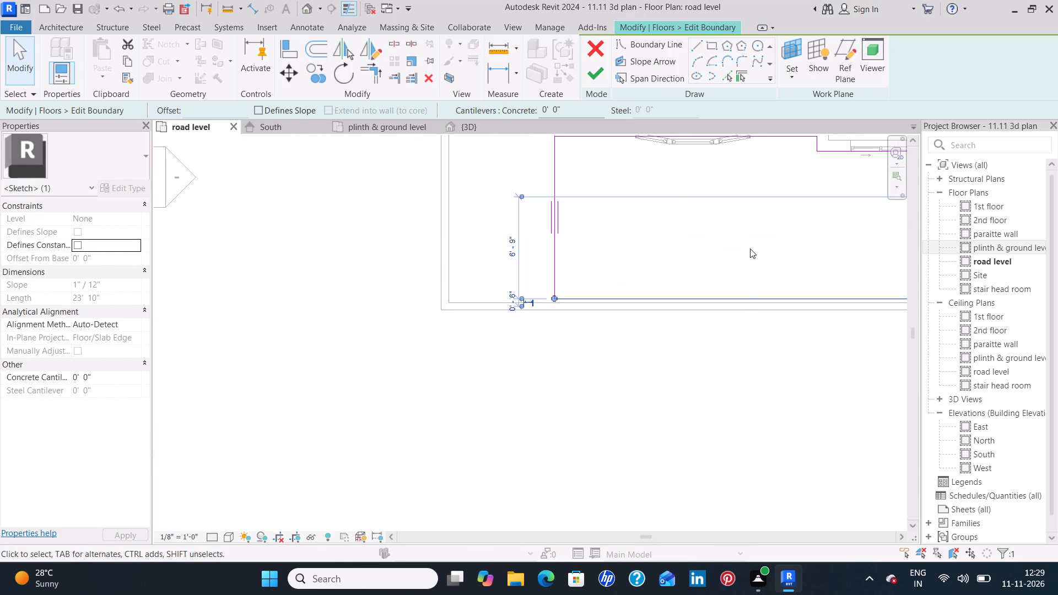
middle_drag(749, 248, 539, 294)
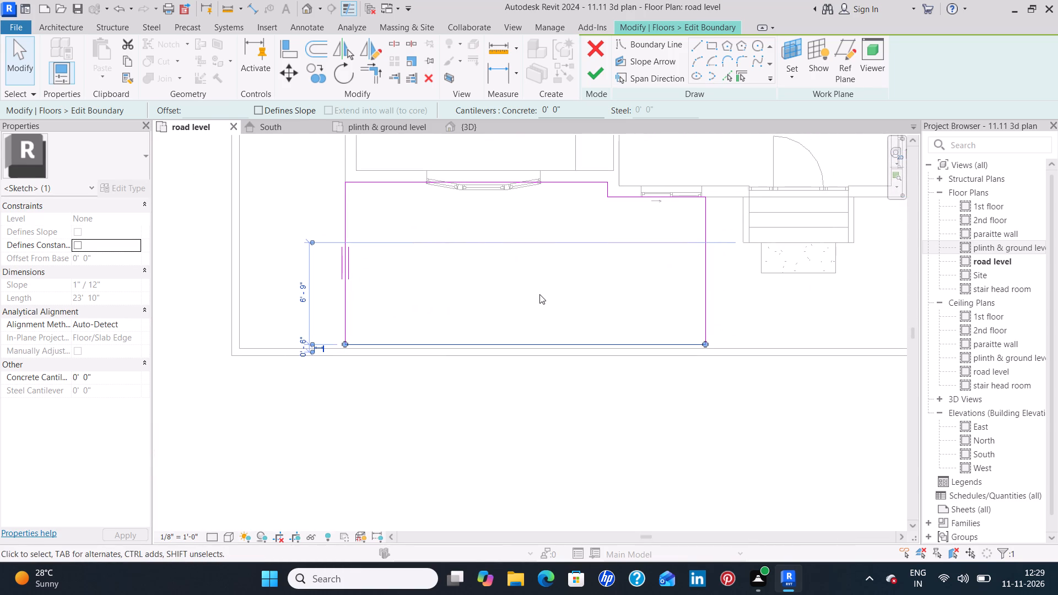
click(591, 76)
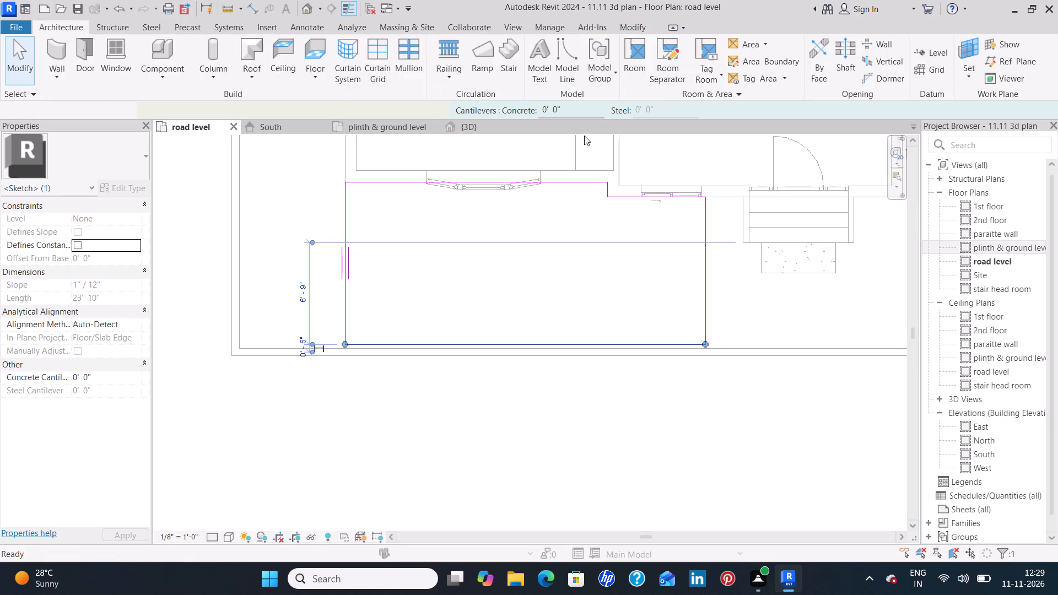
click(620, 431)
Nudge the front Generic - 6" compound wall outward, away from the porch floor's front edge.
click(531, 351)
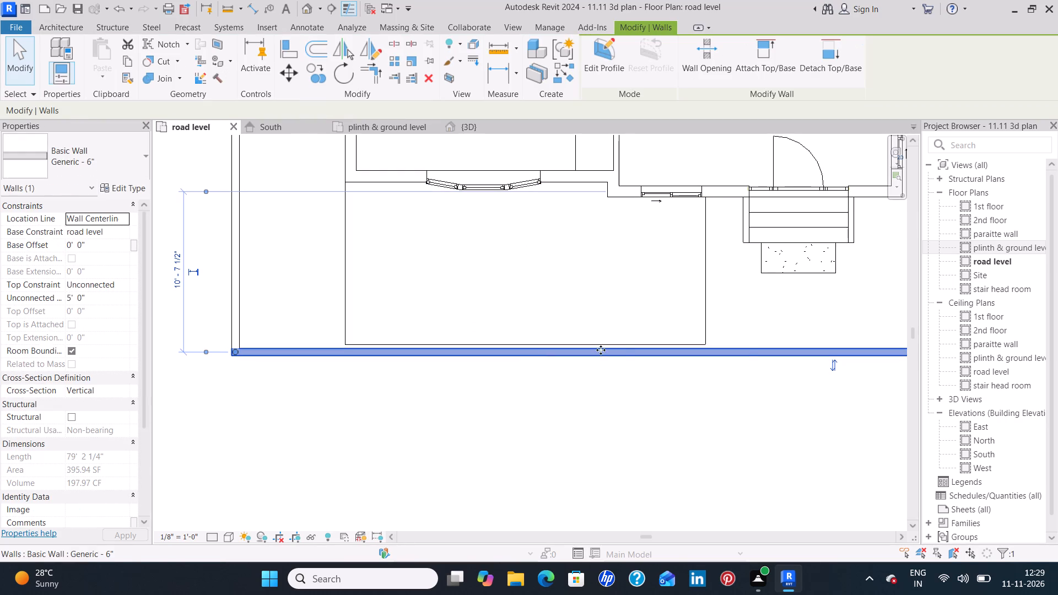
scroll(772, 305, down, 3)
middle_drag(774, 306, 490, 454)
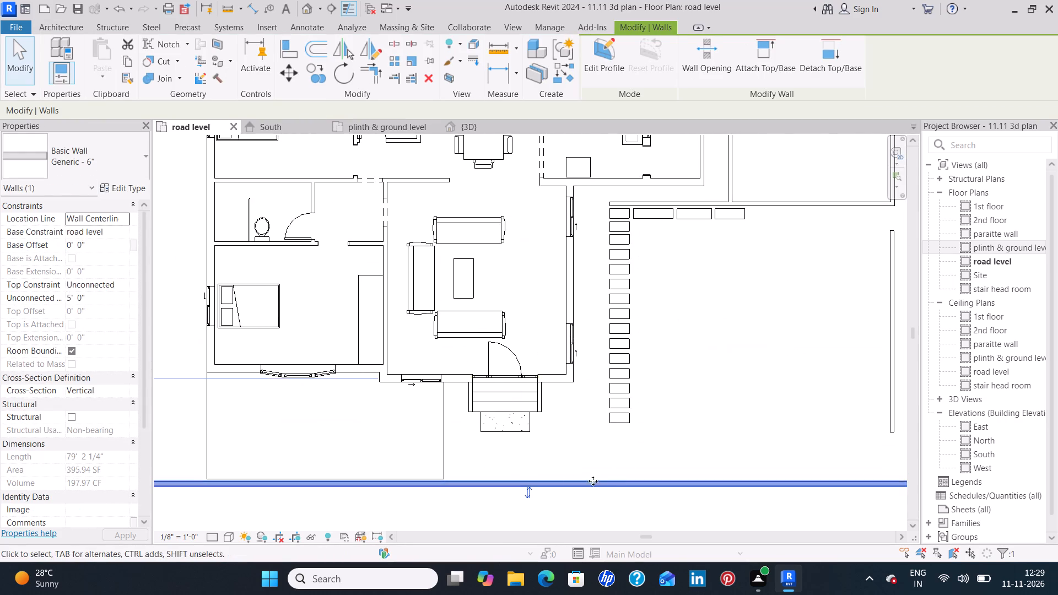
key(Down)
key(Down)
key(Down)
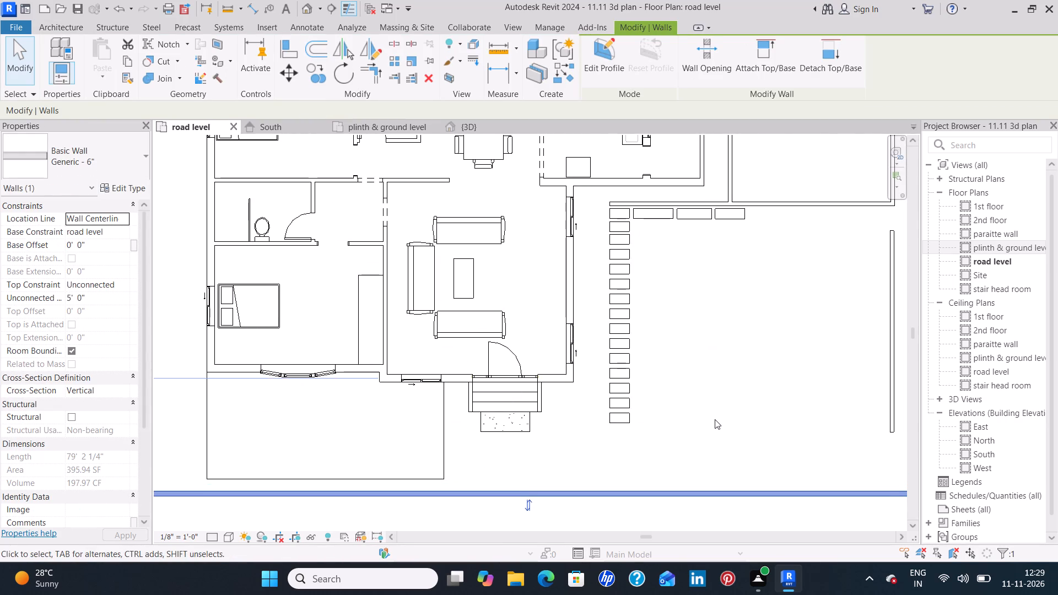
key(Down)
key(Down)
key(Down)
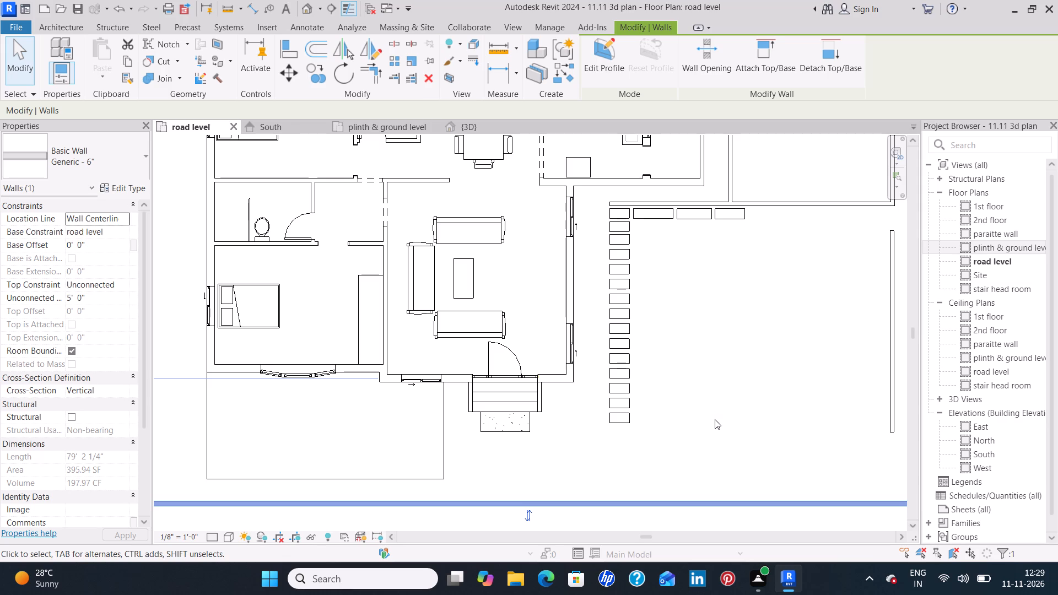
click(715, 419)
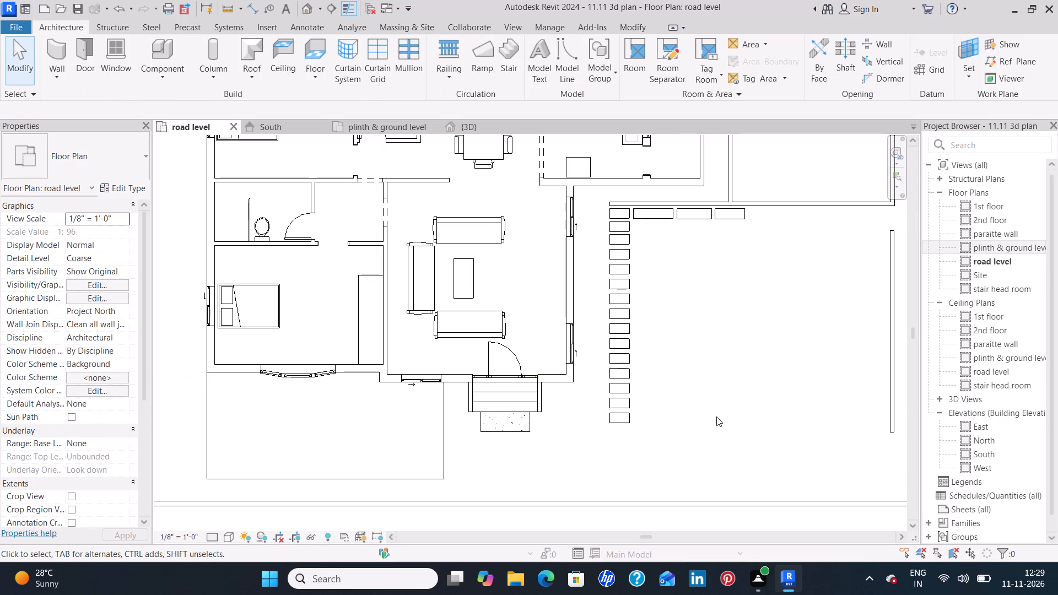
Compare the modelled front yard with the reference plan, examining the paving before the steps, the main gate and the garden edge.
middle_drag(508, 461, 427, 435)
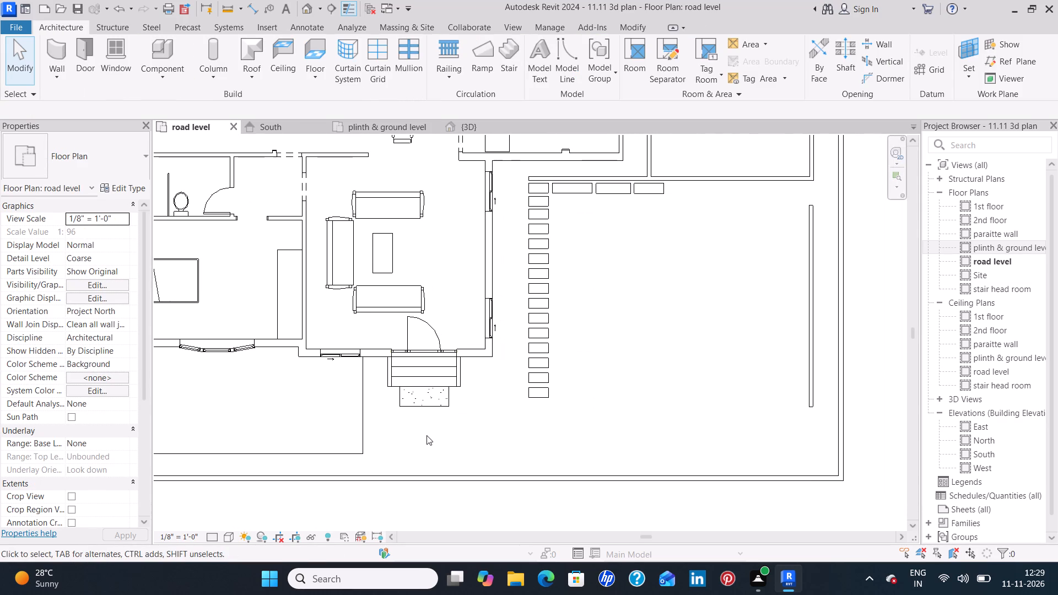
scroll(427, 435, down, 2)
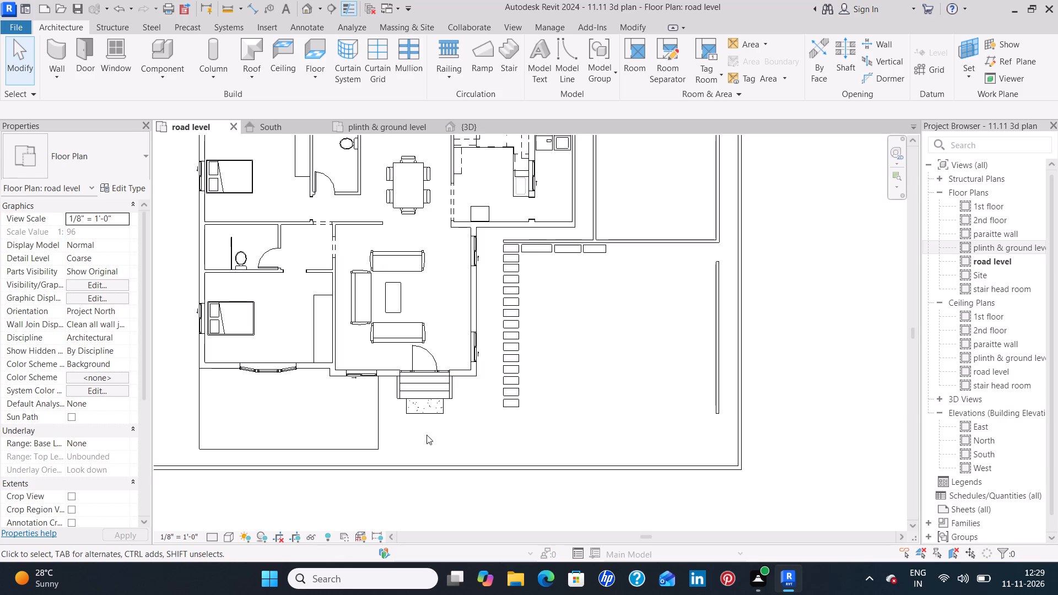
scroll(427, 435, down, 4)
middle_drag(193, 474, 586, 442)
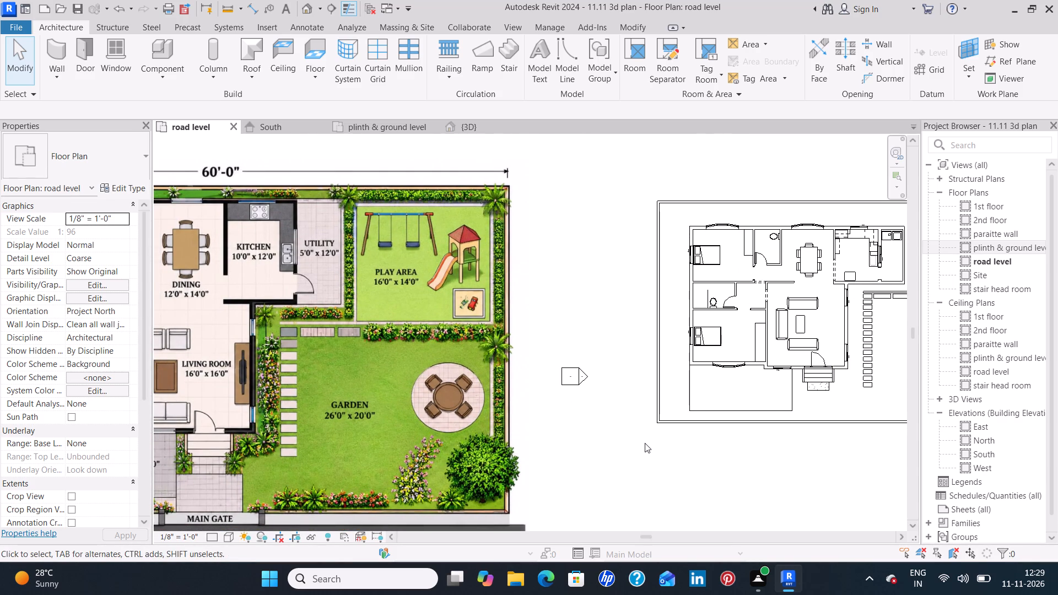
scroll(631, 442, down, 2)
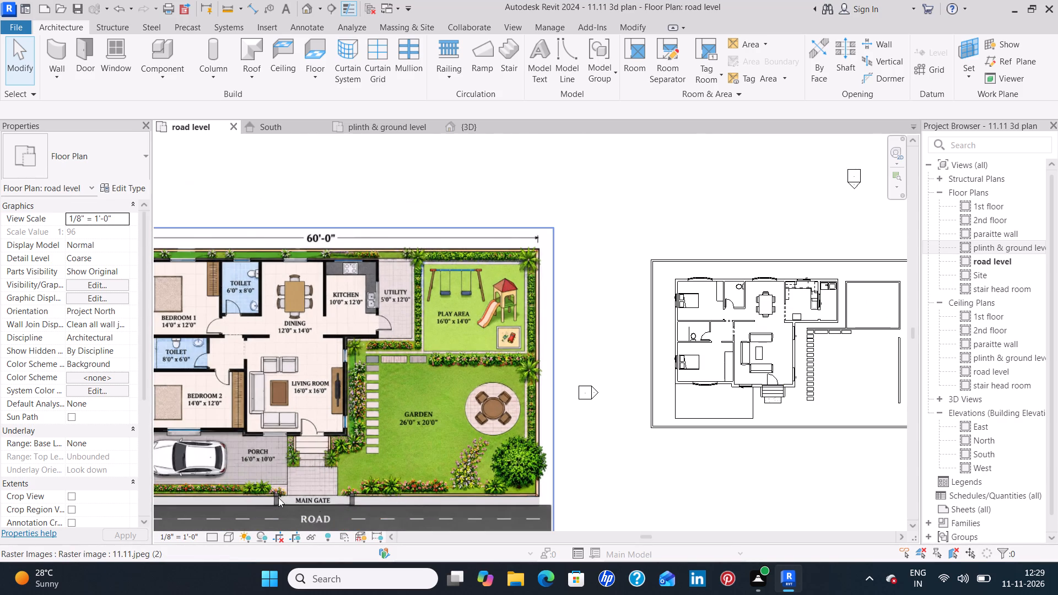
scroll(275, 492, up, 11)
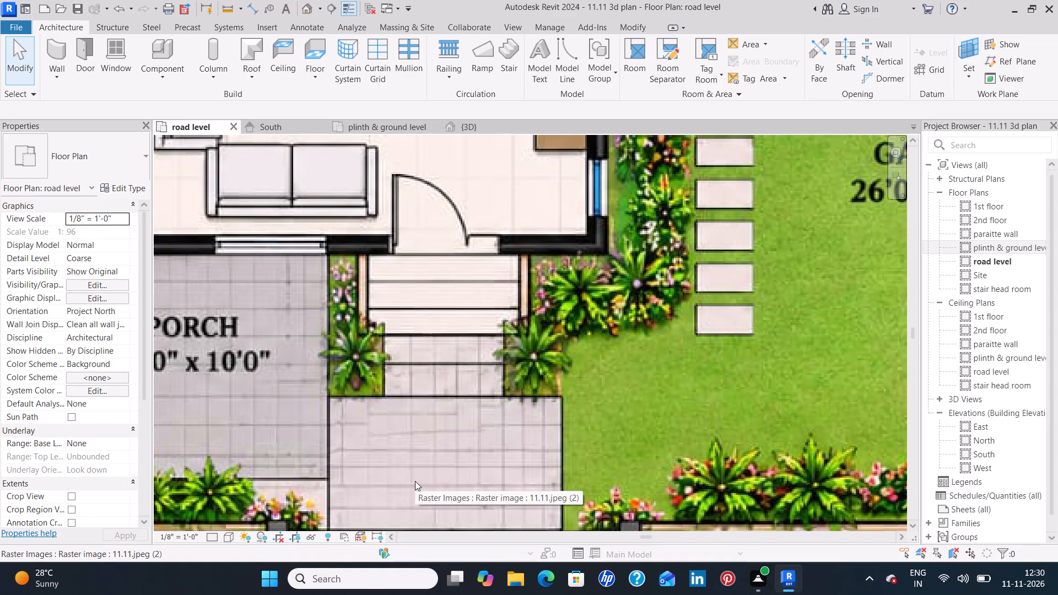
middle_drag(385, 475, 386, 394)
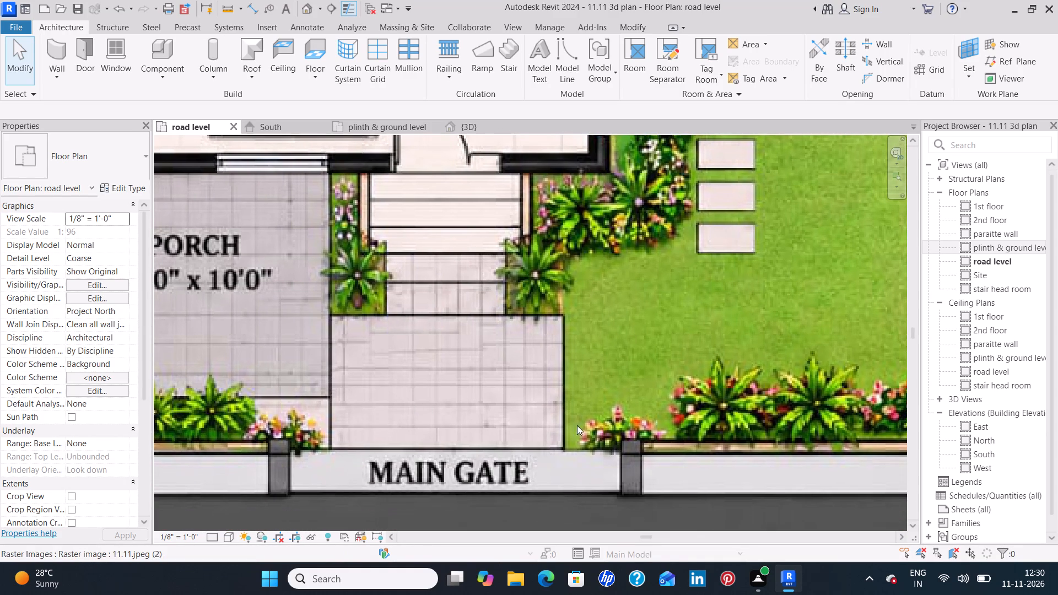
middle_drag(737, 347, 445, 348)
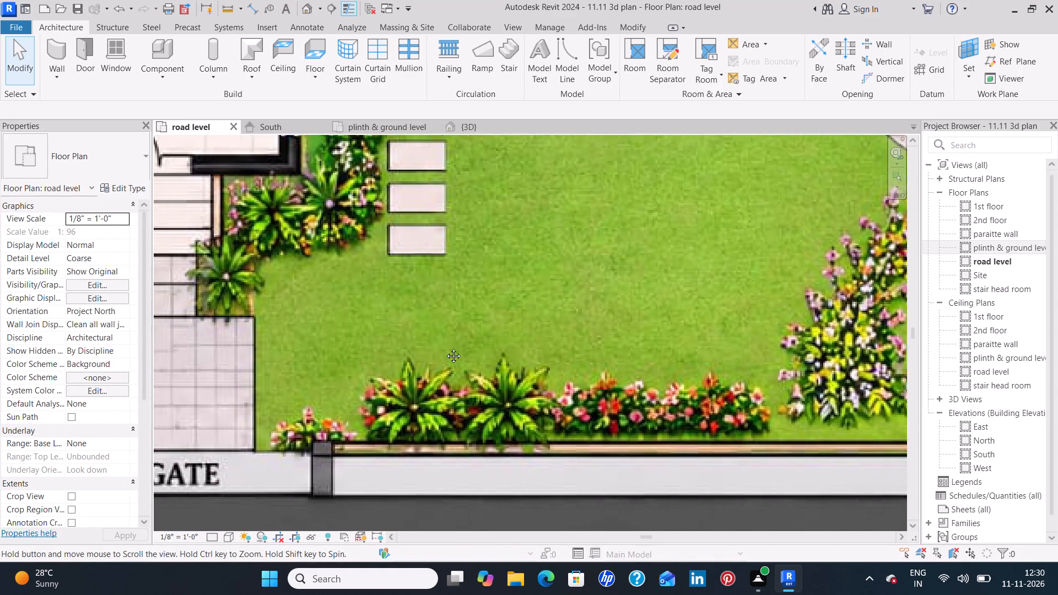
middle_drag(445, 348, 273, 353)
scroll(487, 338, down, 4)
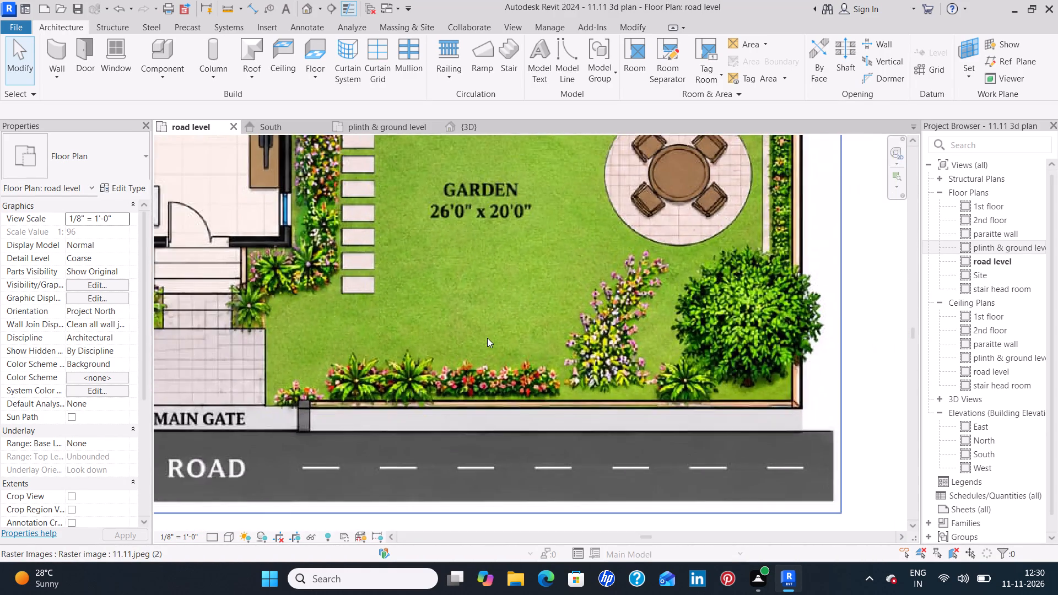
scroll(487, 338, down, 6)
middle_drag(684, 319, 662, 327)
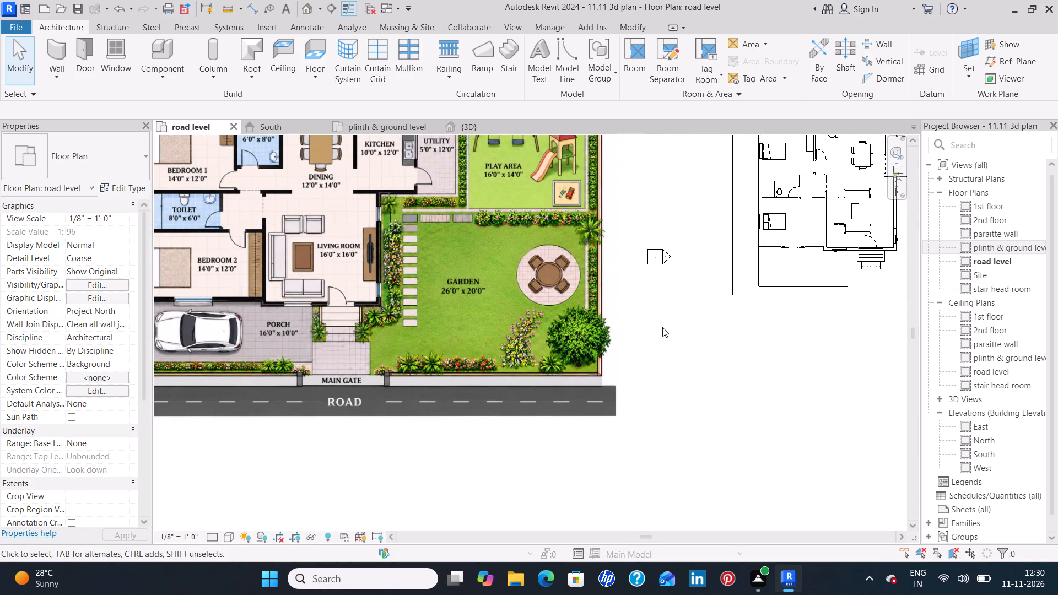
middle_drag(658, 328, 608, 338)
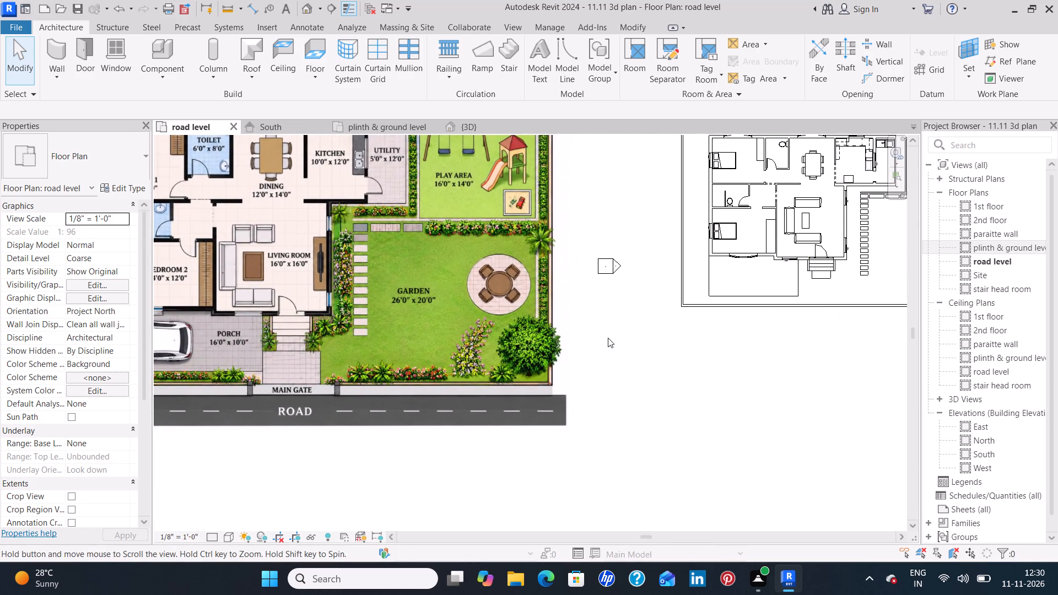
middle_drag(608, 338, 609, 338)
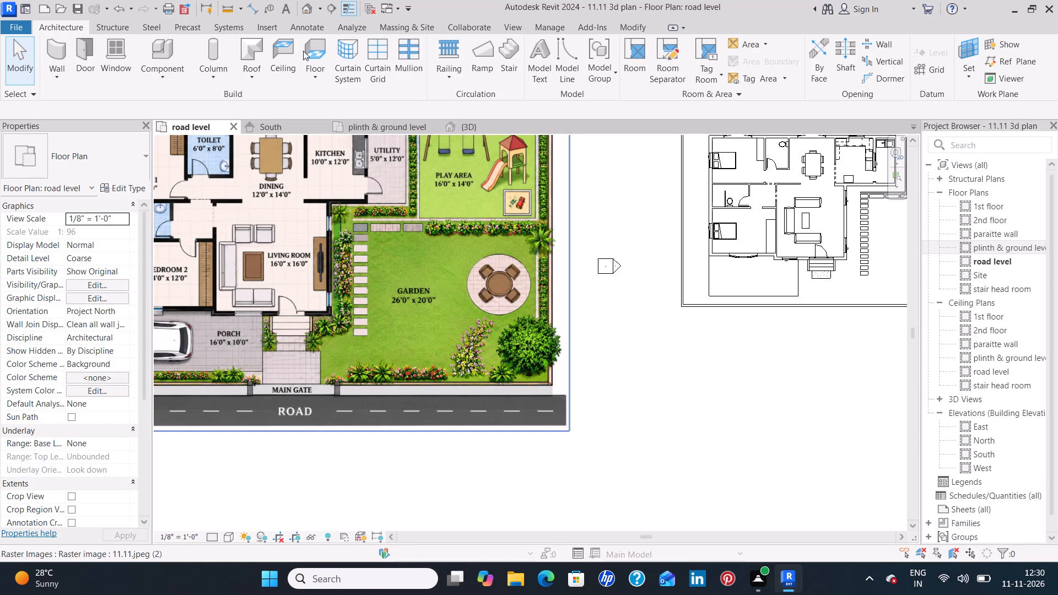
Start a new floor on the road level and try to duplicate the Generic - 4" type as Generic - 2" 5.
click(321, 47)
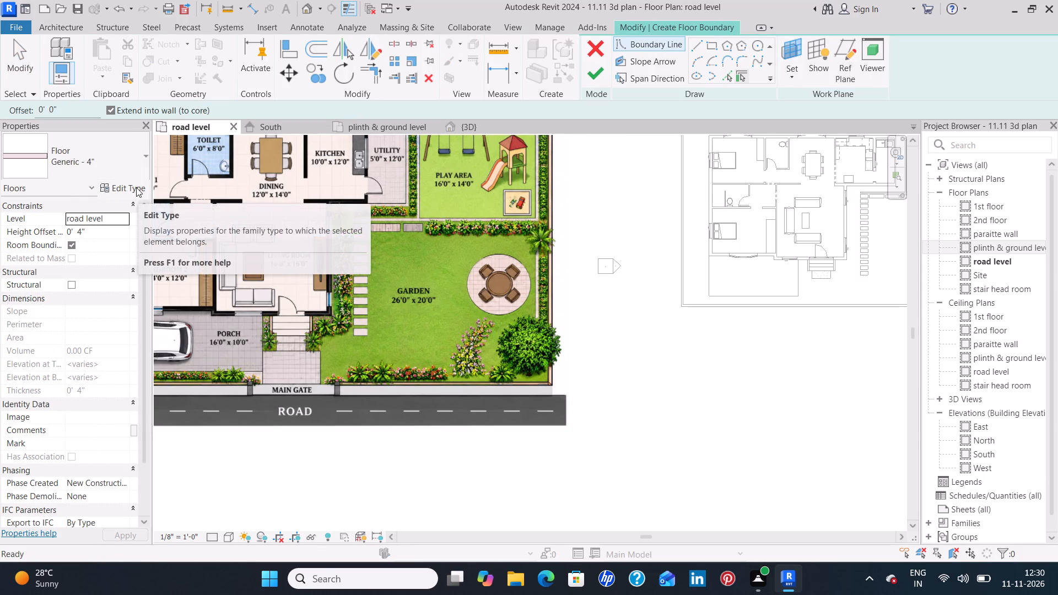
click(136, 187)
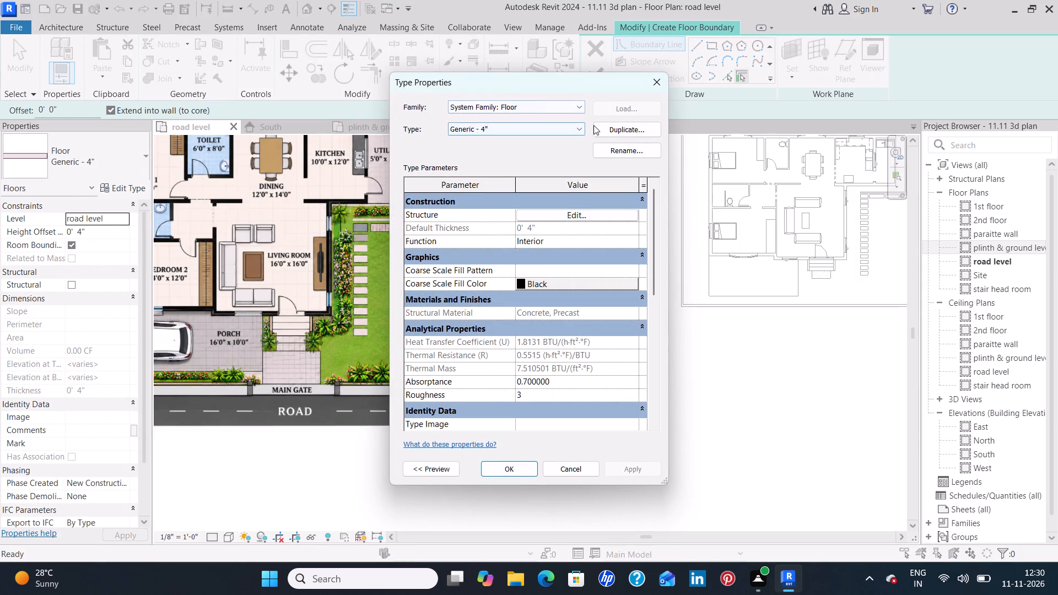
click(606, 129)
click(541, 276)
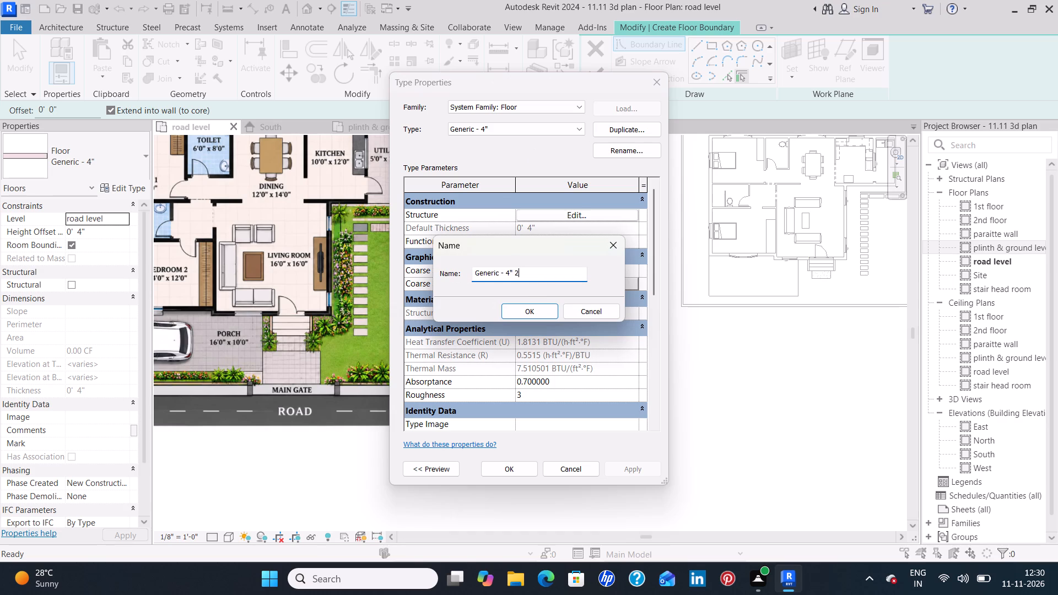
key(BackSpace)
key(BackSpace)
key(BackSpace)
key(BackSpace)
key(2)
key(shift+quotedbl)
key(space)
key(5)
click(525, 312)
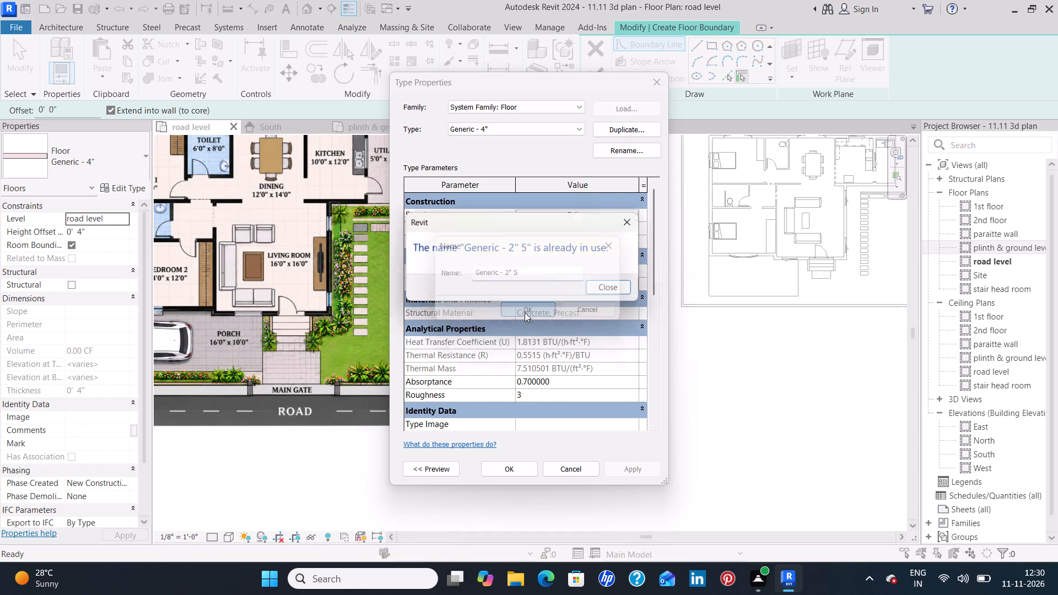
click(604, 287)
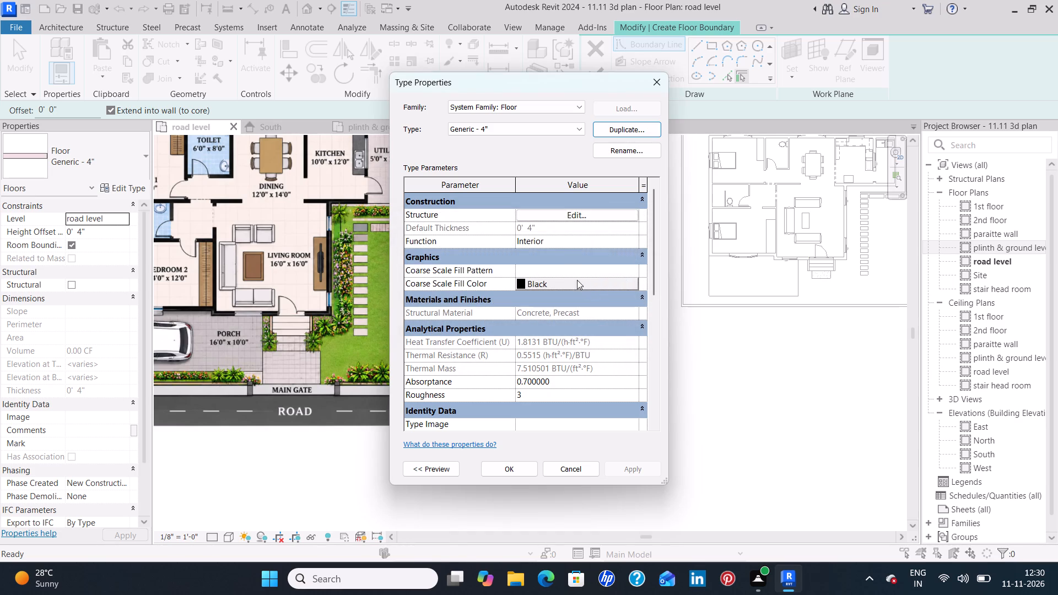
Duplicate the Generic - 4" floor type under the name Generic - 2" 6.
click(623, 131)
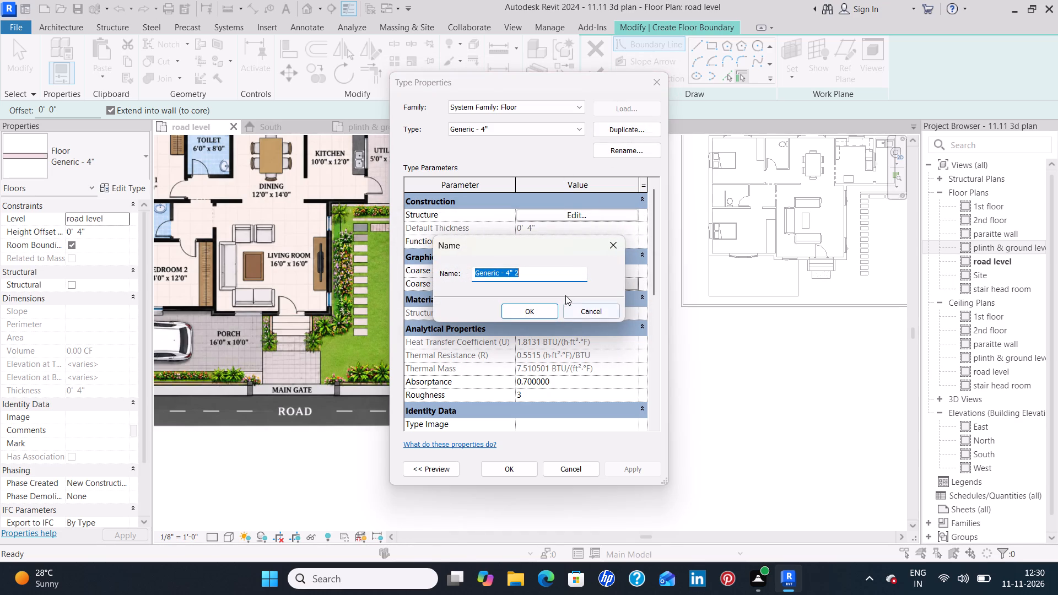
click(565, 275)
key(BackSpace)
key(BackSpace)
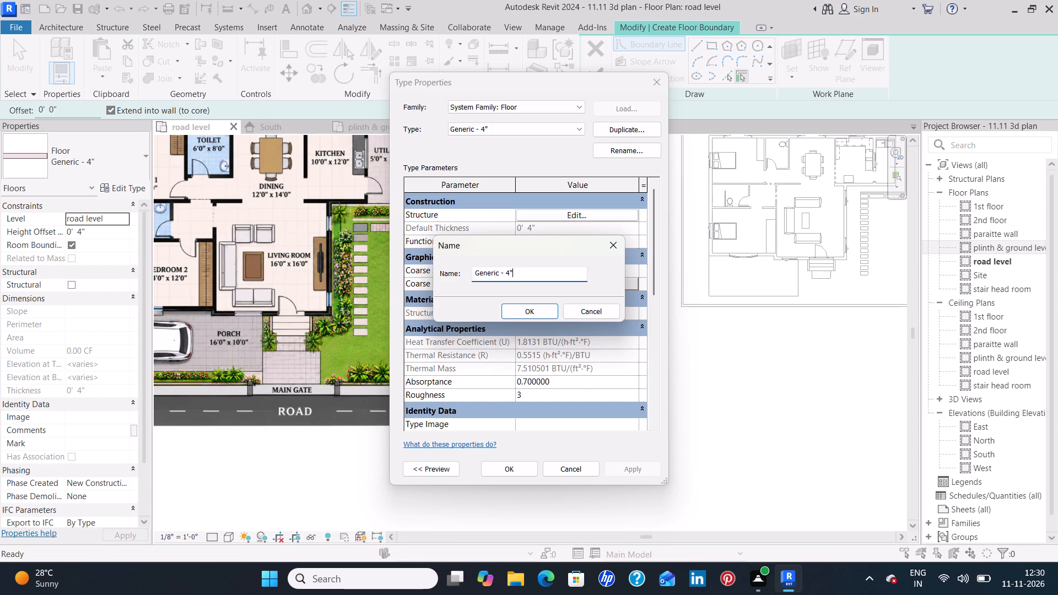
key(BackSpace)
key(BackSpace)
key(2)
text(" 6)
click(537, 314)
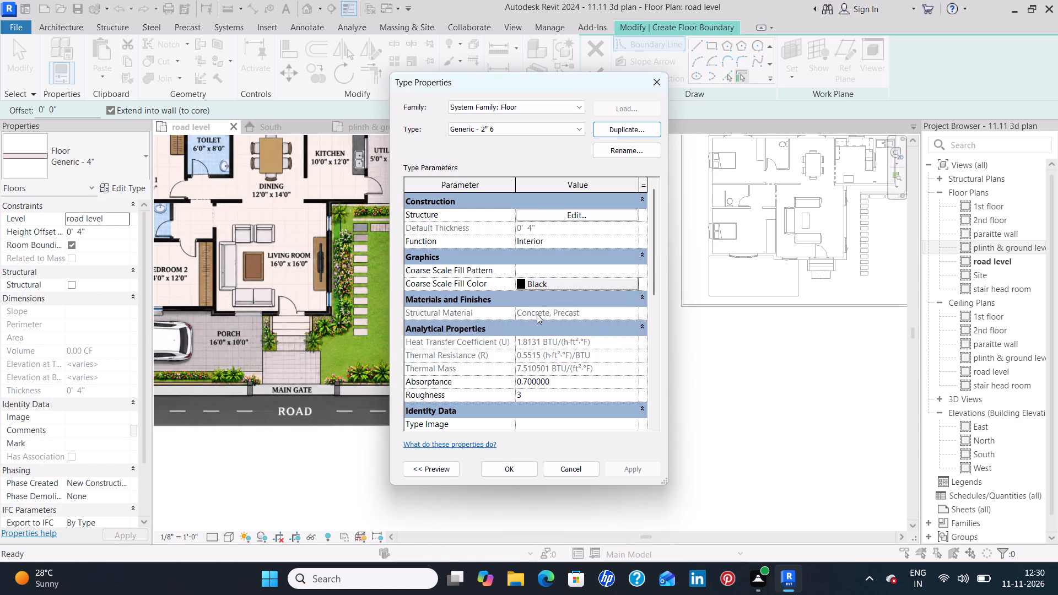
Set the new floor type's structure layer thickness to 2" and apply the type.
click(585, 209)
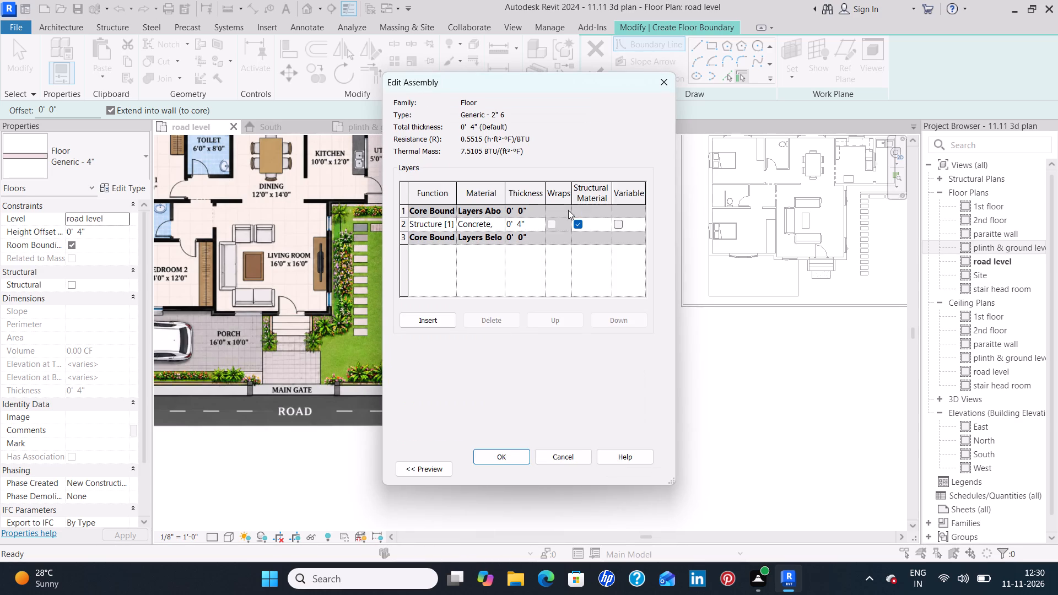
click(525, 225)
key(BackSpace)
key(BackSpace)
key(BackSpace)
key(BackSpace)
key(BackSpace)
key(BackSpace)
key(BackSpace)
text(2'')
click(510, 459)
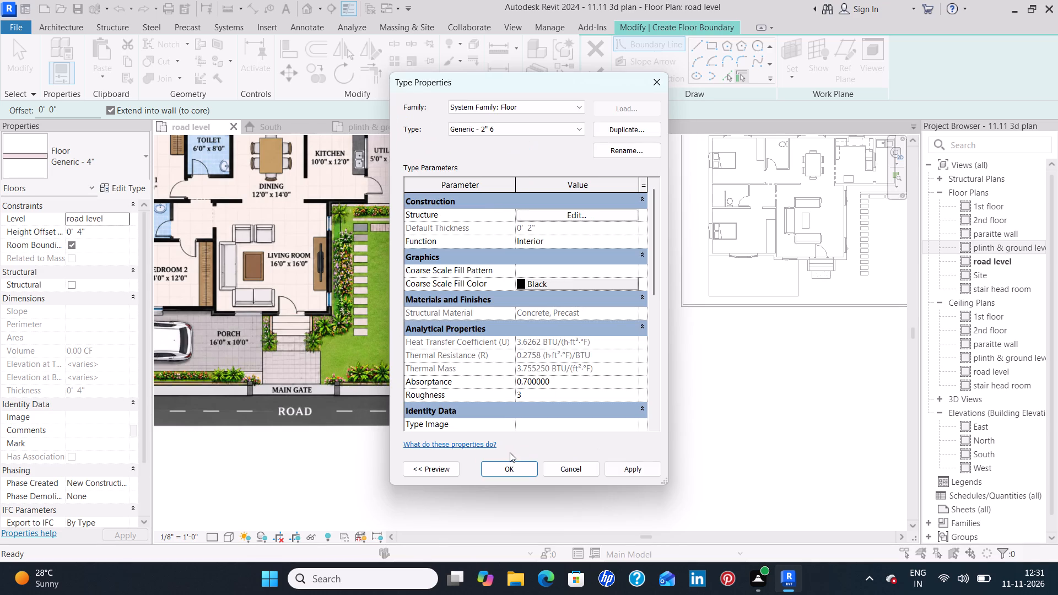
click(629, 468)
click(501, 474)
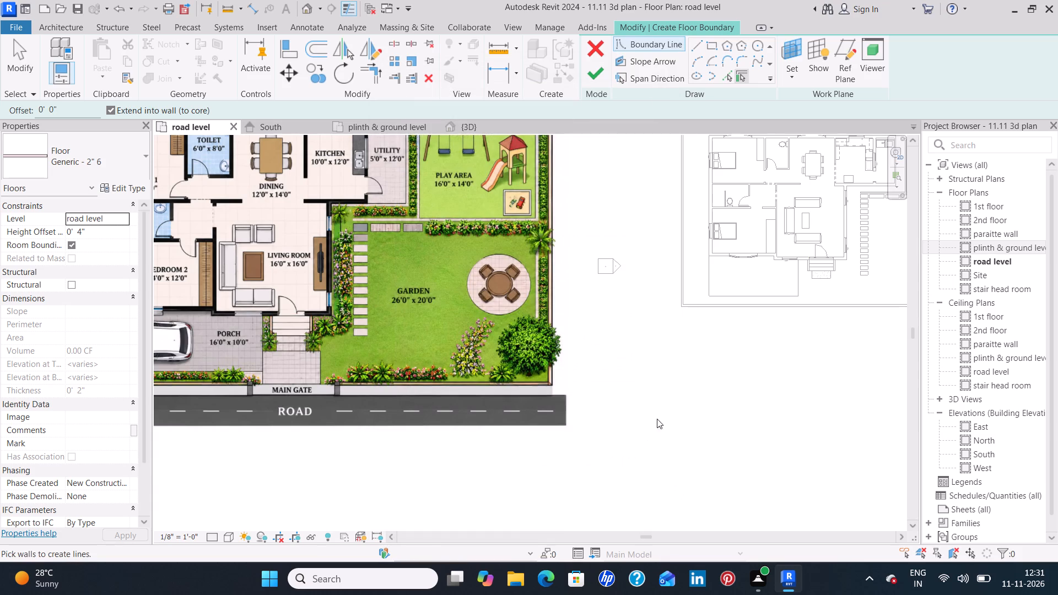
Draw the first floor boundary line from the front corner of the paving before the steps across to the porch floor's side edge.
scroll(824, 279, up, 1)
middle_drag(809, 286, 508, 396)
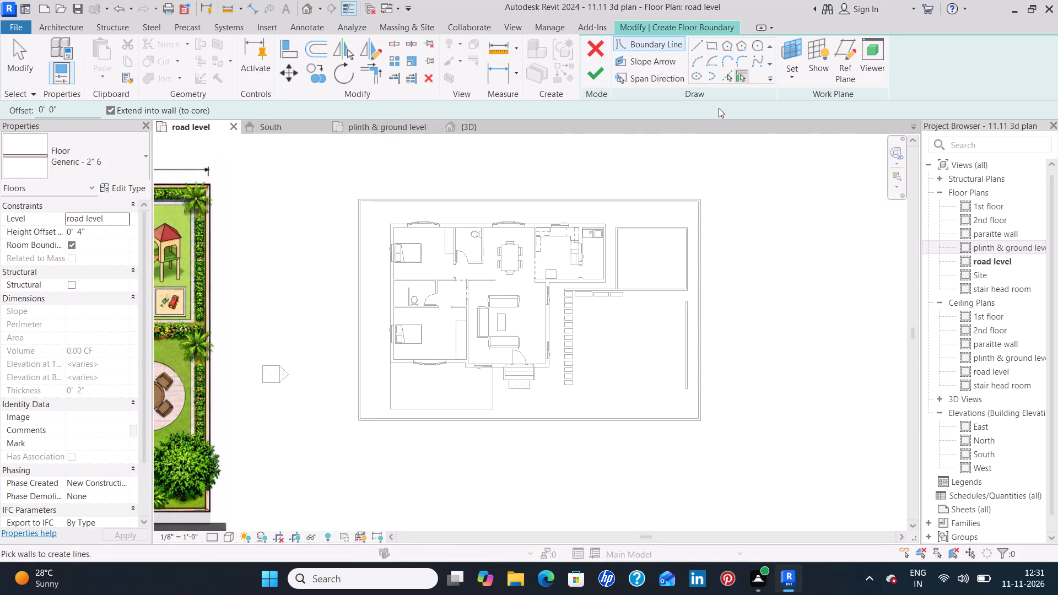
click(694, 42)
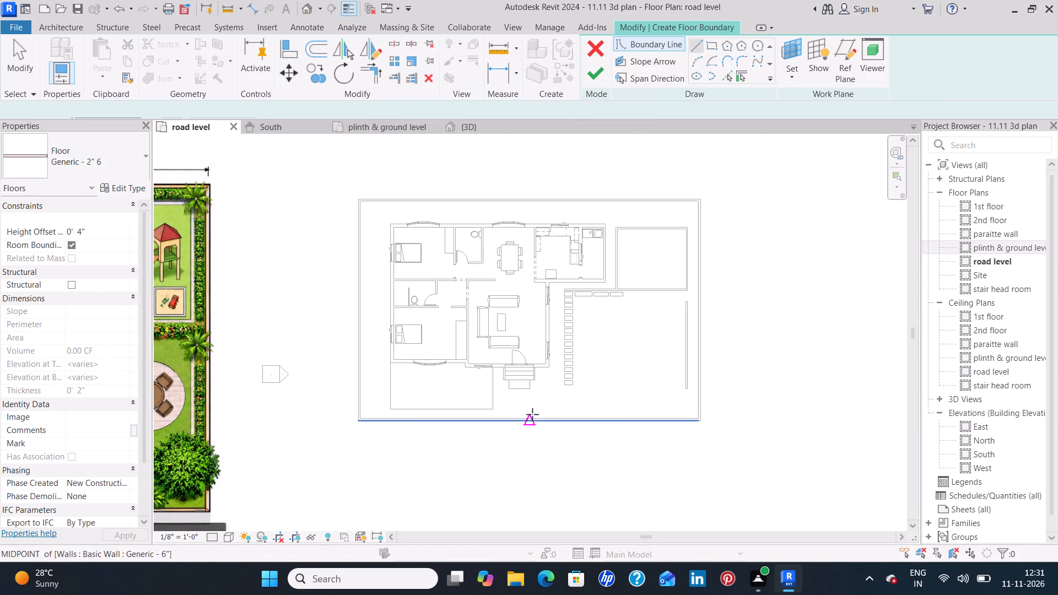
scroll(523, 391, up, 8)
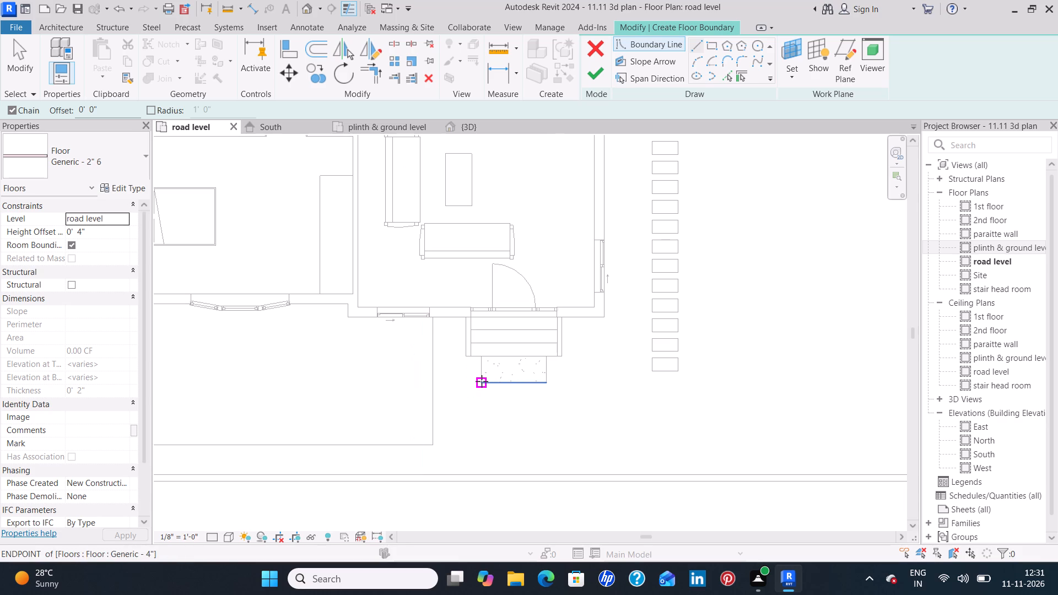
click(482, 381)
click(432, 378)
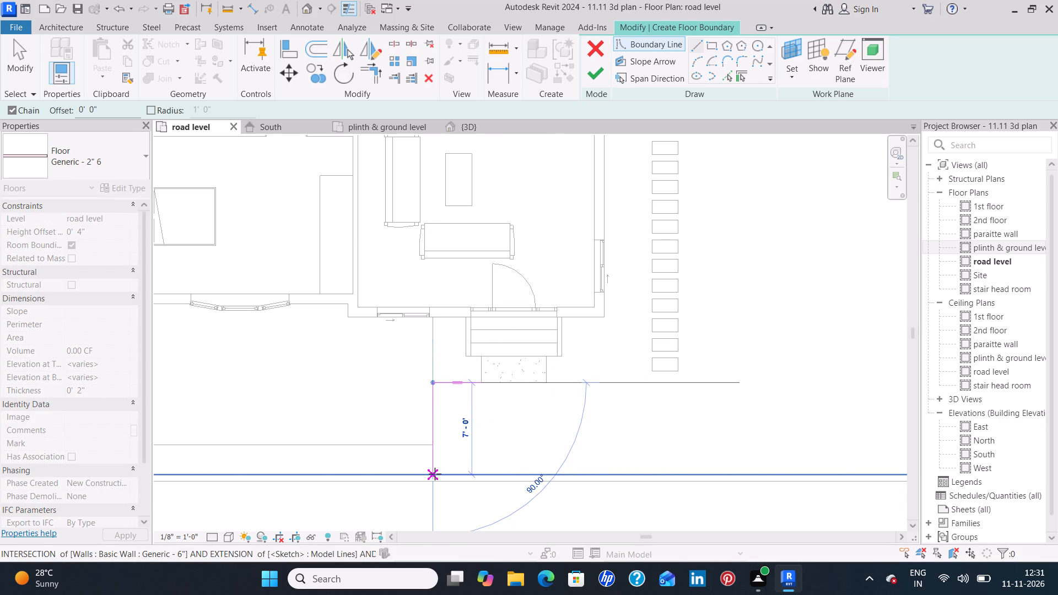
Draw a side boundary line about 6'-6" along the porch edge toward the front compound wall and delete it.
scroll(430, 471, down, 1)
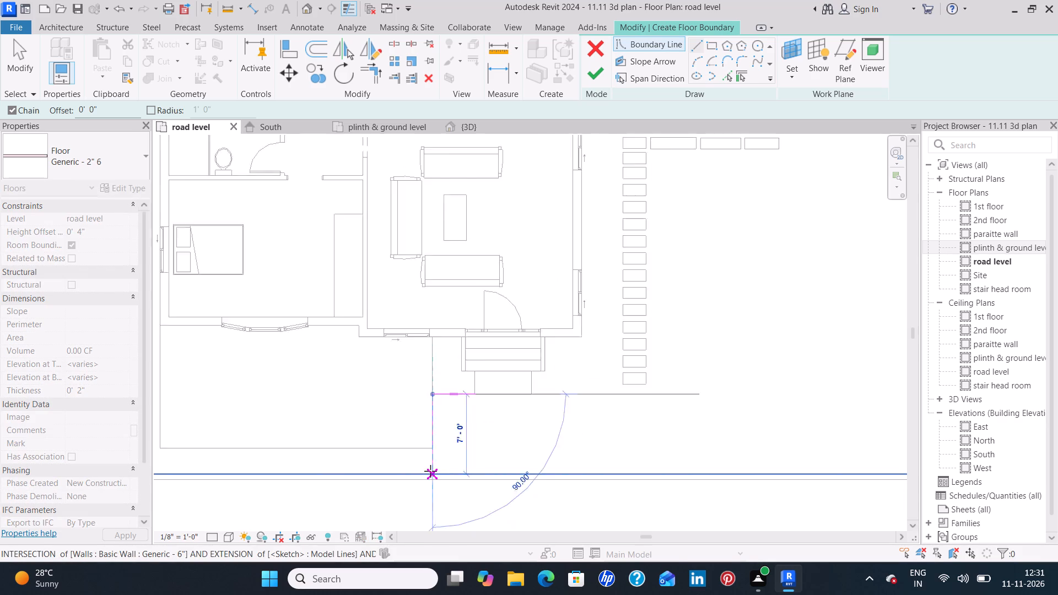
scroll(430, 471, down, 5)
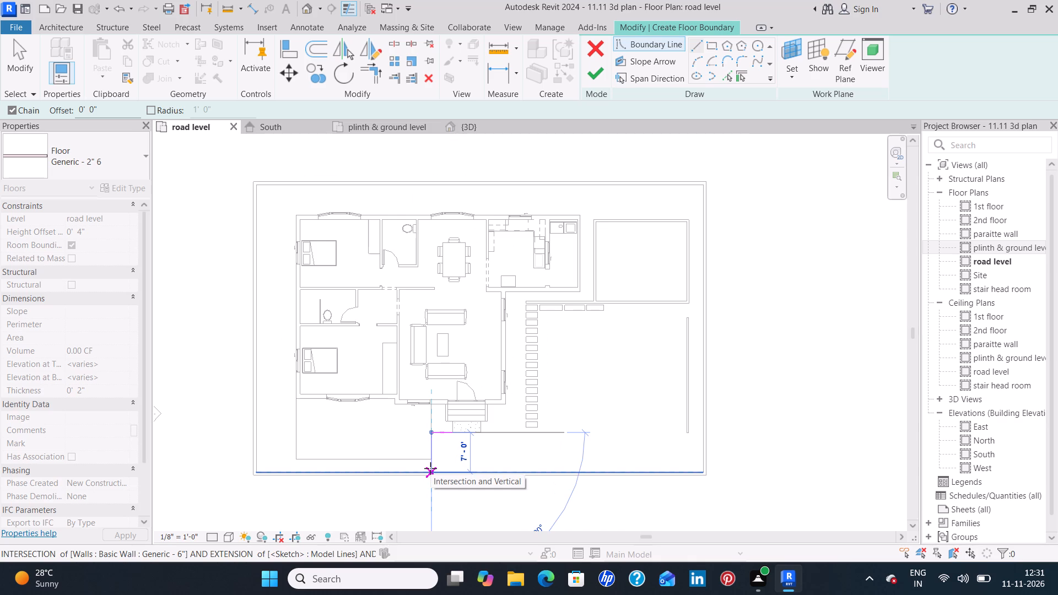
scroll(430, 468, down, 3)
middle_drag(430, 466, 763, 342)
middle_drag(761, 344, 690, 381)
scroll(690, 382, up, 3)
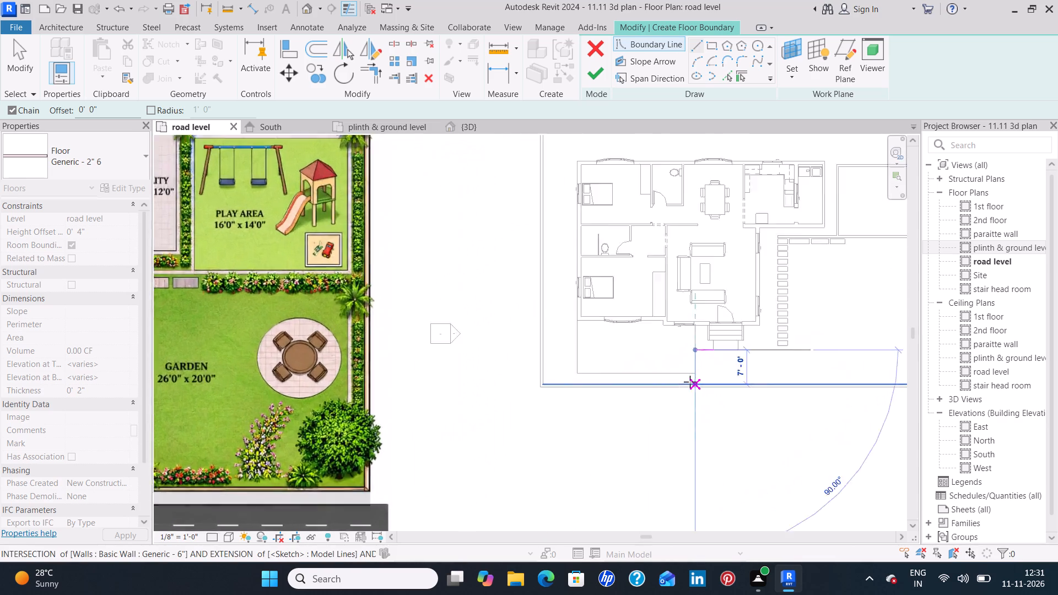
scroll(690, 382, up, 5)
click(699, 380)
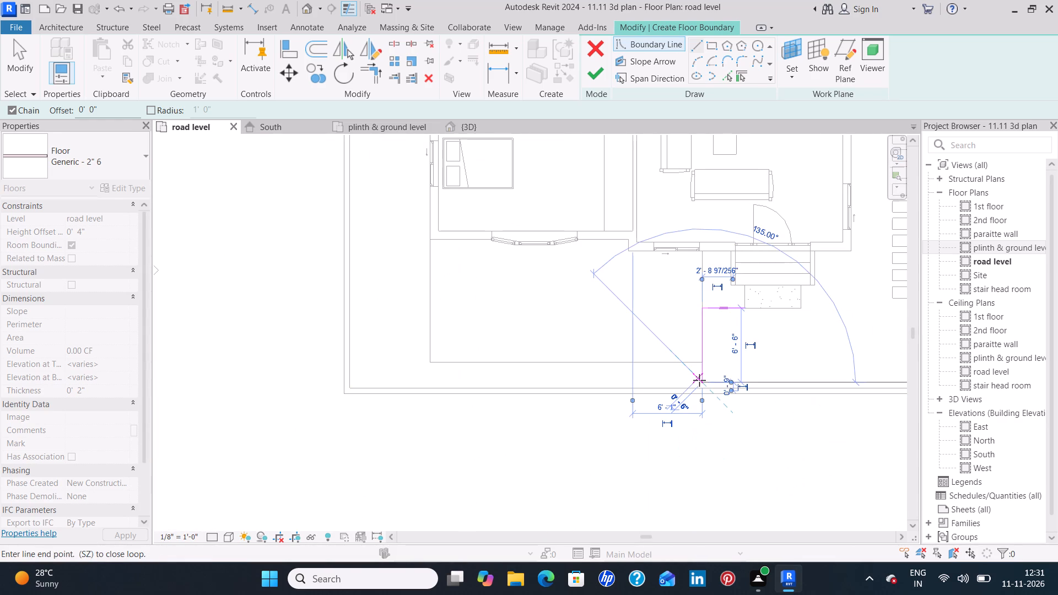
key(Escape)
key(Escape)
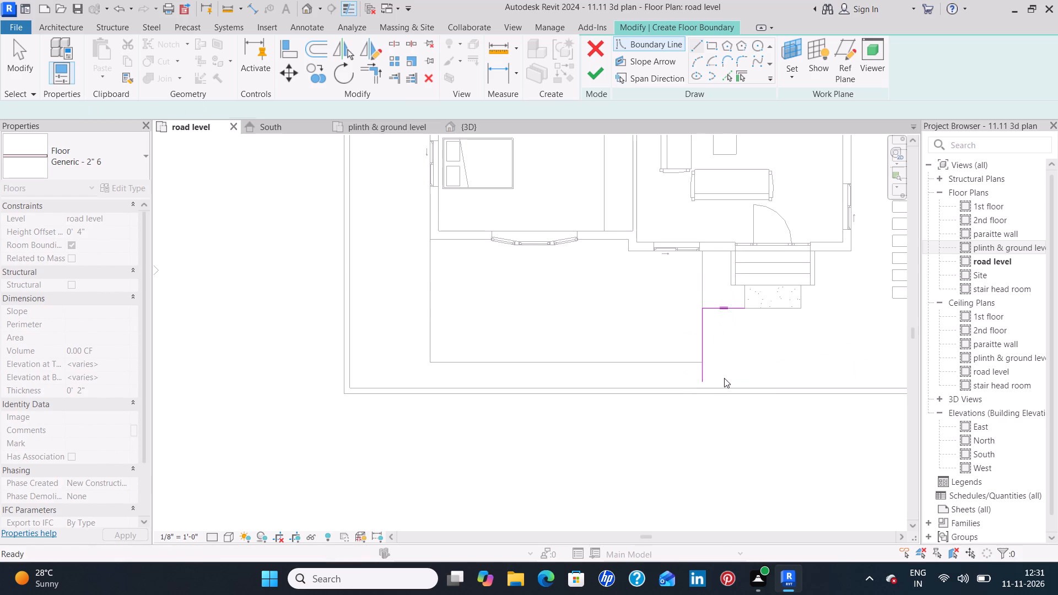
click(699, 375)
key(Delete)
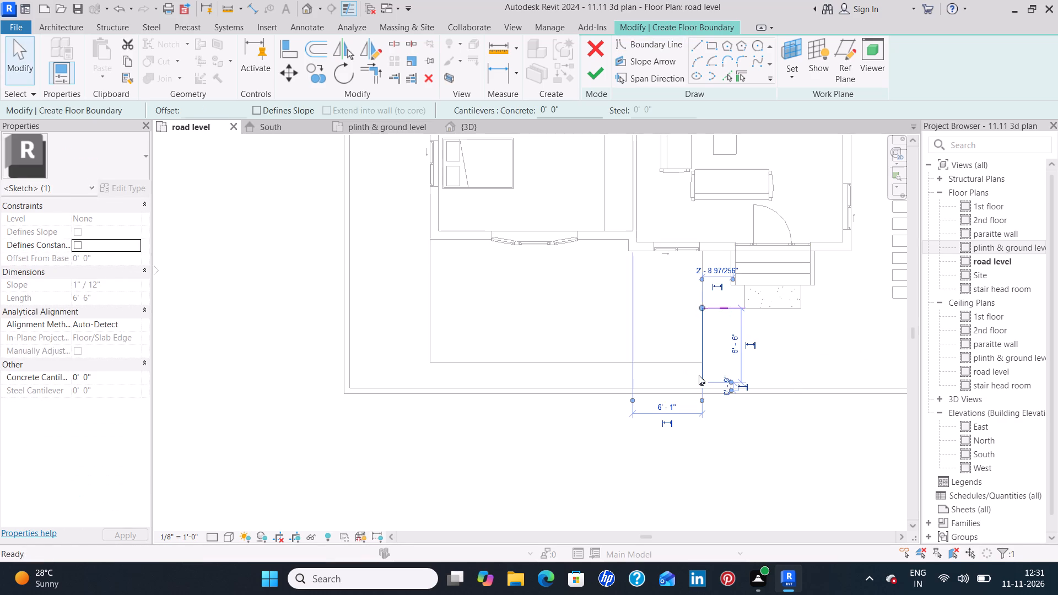
Draw the remaining floor boundary lines to the front compound wall, enclosing a rectangle about 12'-3 1/2" by 7'-0" before the entrance paving.
click(695, 46)
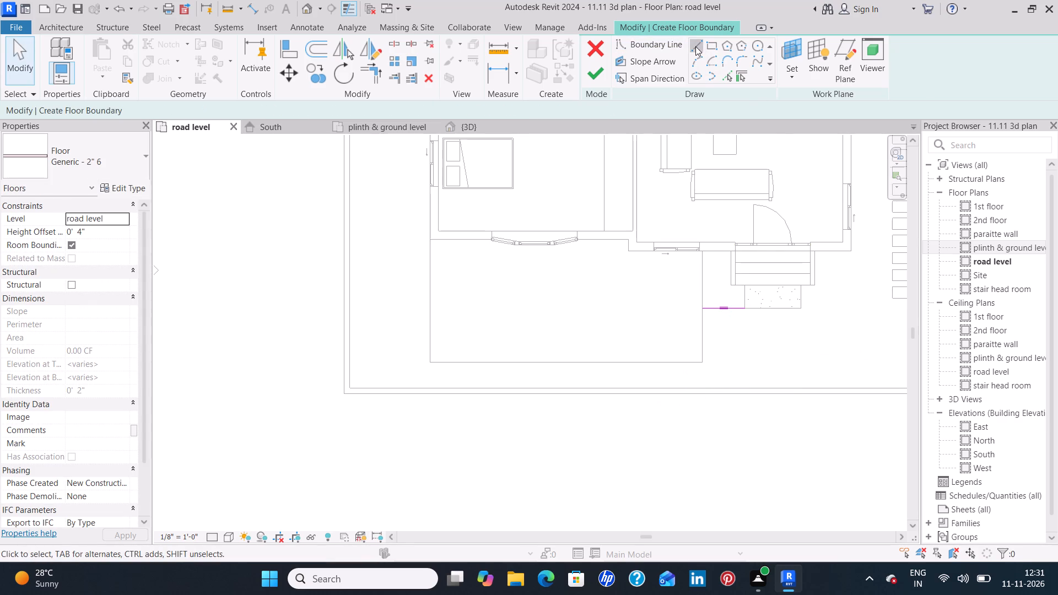
middle_drag(686, 304, 536, 349)
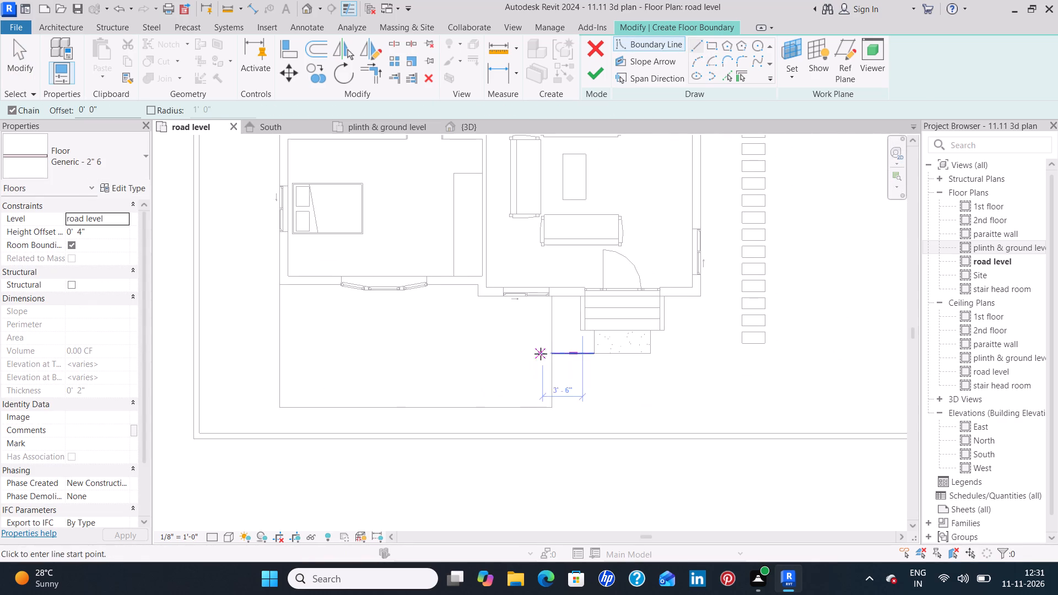
drag(551, 351, 553, 359)
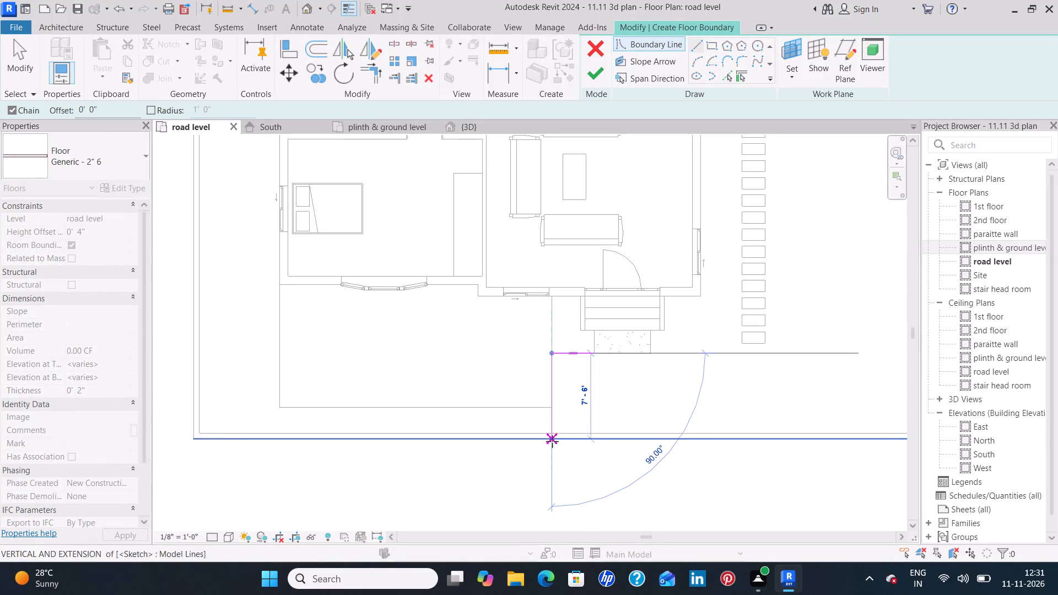
click(551, 429)
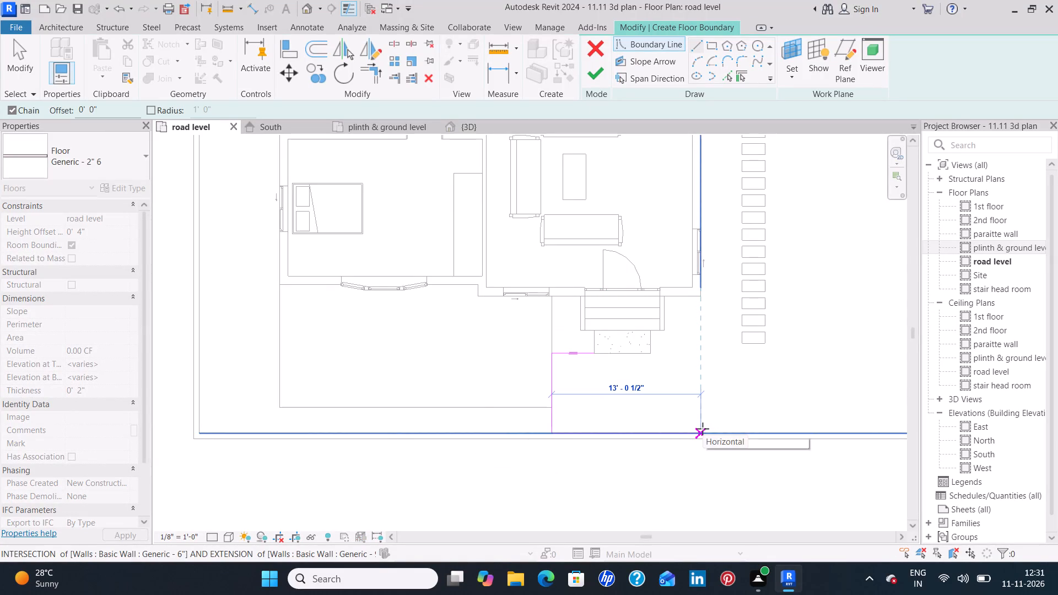
click(692, 431)
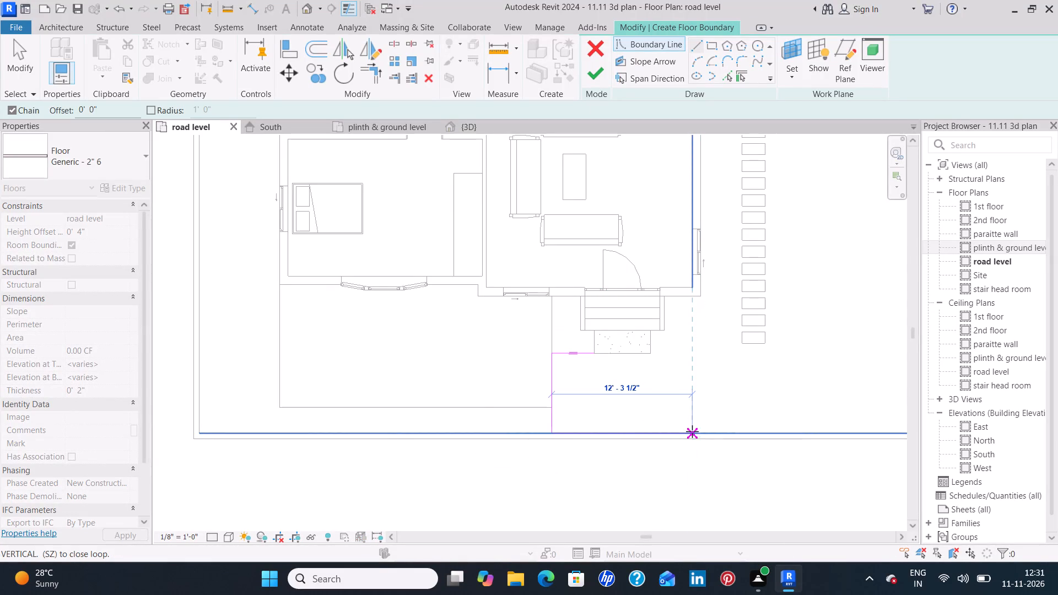
click(691, 353)
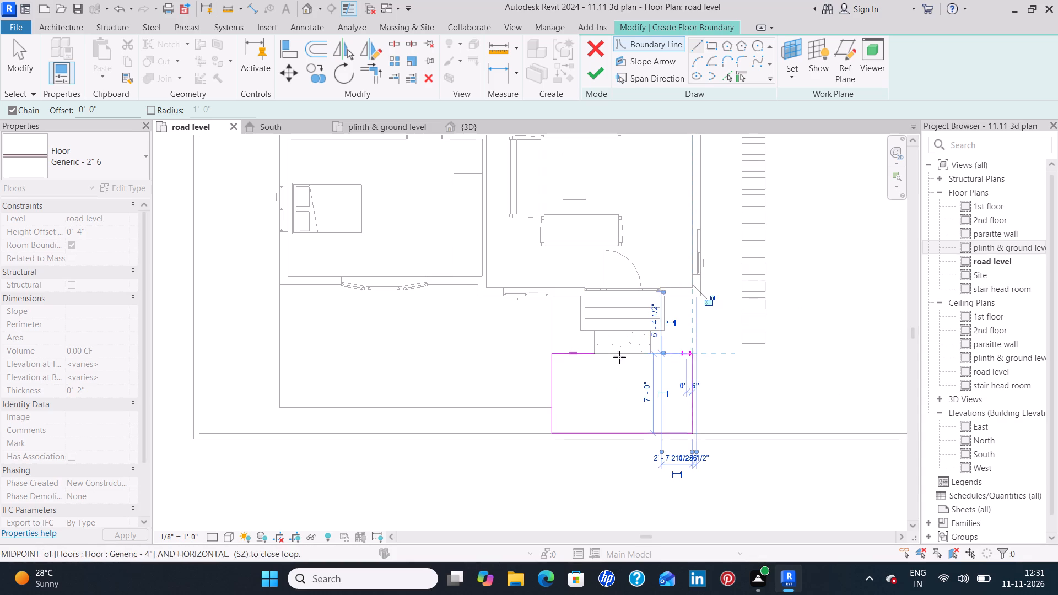
click(596, 354)
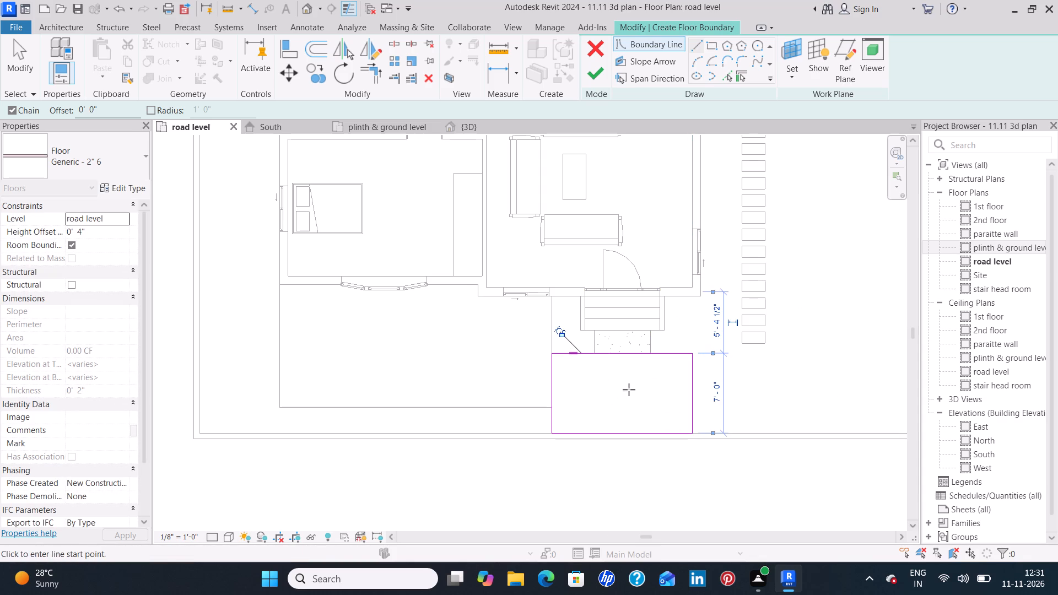
key(Escape)
key(Escape)
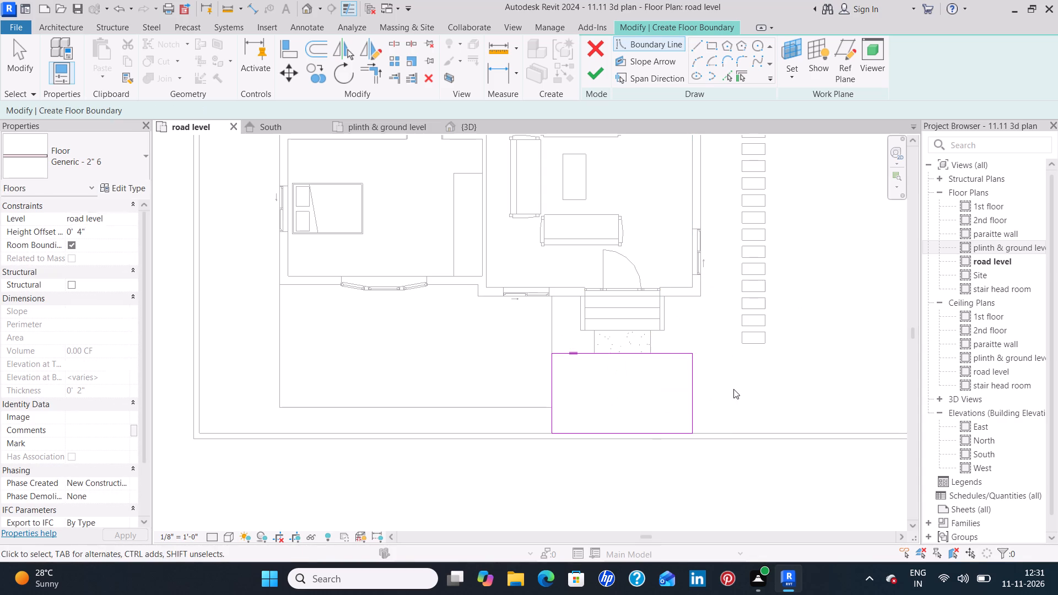
Delete the short boundary segment beside the paving, stretch the remaining collinear line to the porch-side corner, and finish the floor.
scroll(711, 371, up, 6)
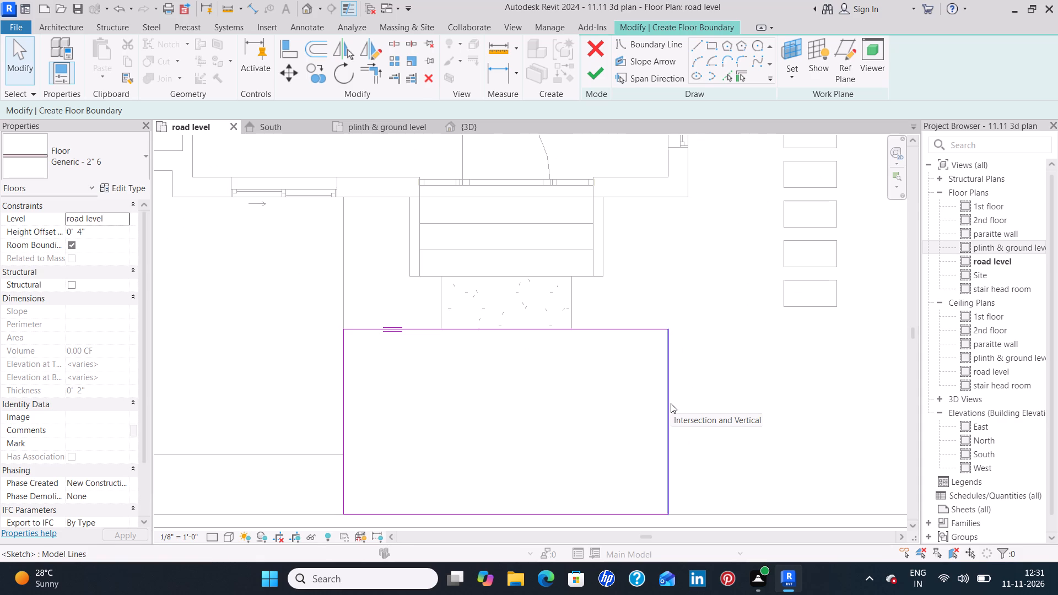
click(411, 329)
key(Delete)
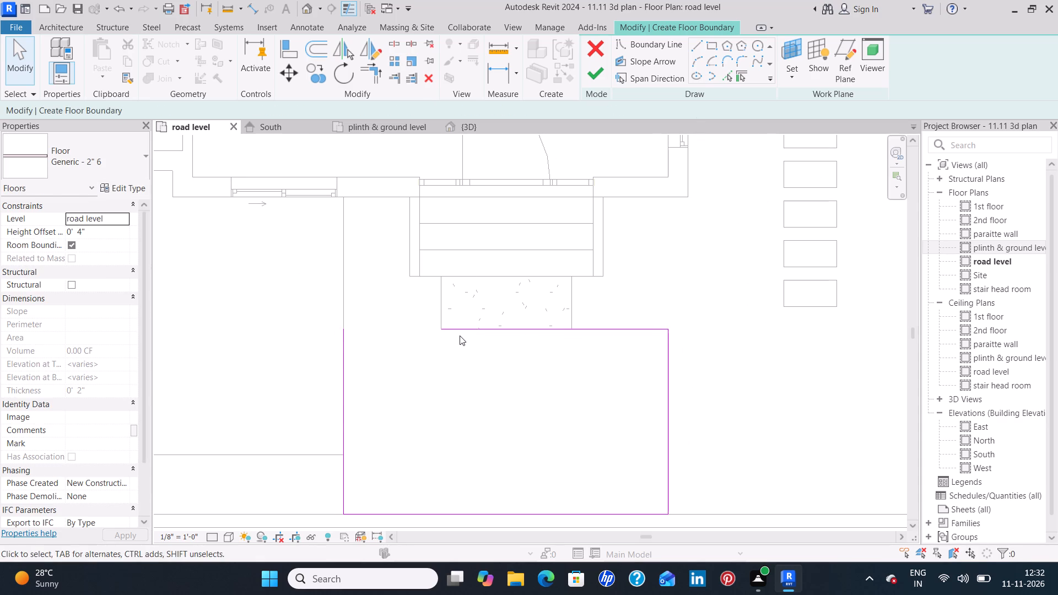
click(461, 330)
drag(441, 329, 347, 332)
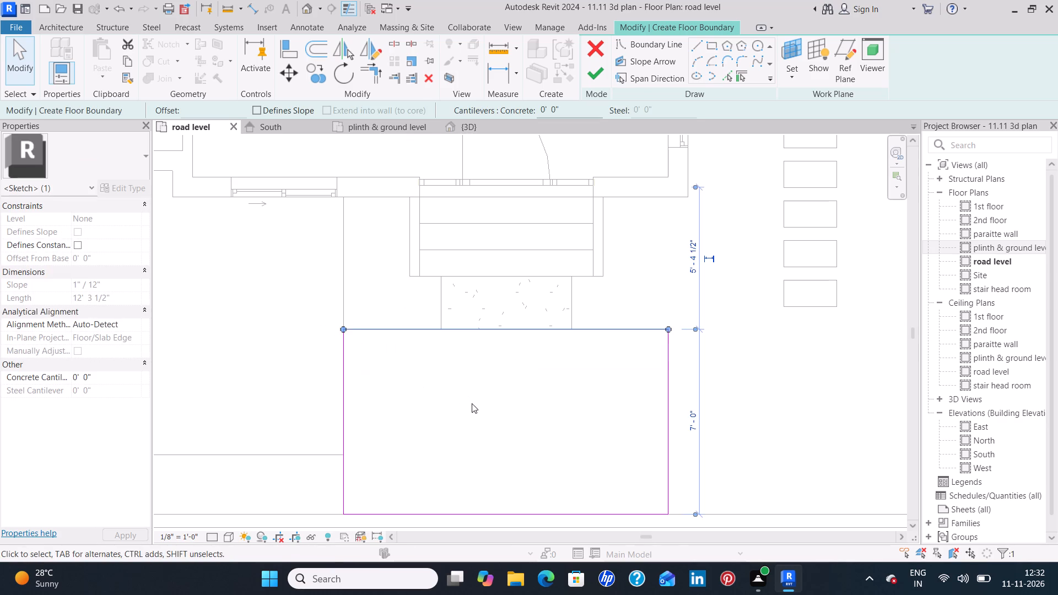
click(472, 403)
scroll(480, 410, down, 4)
middle_drag(489, 417, 481, 376)
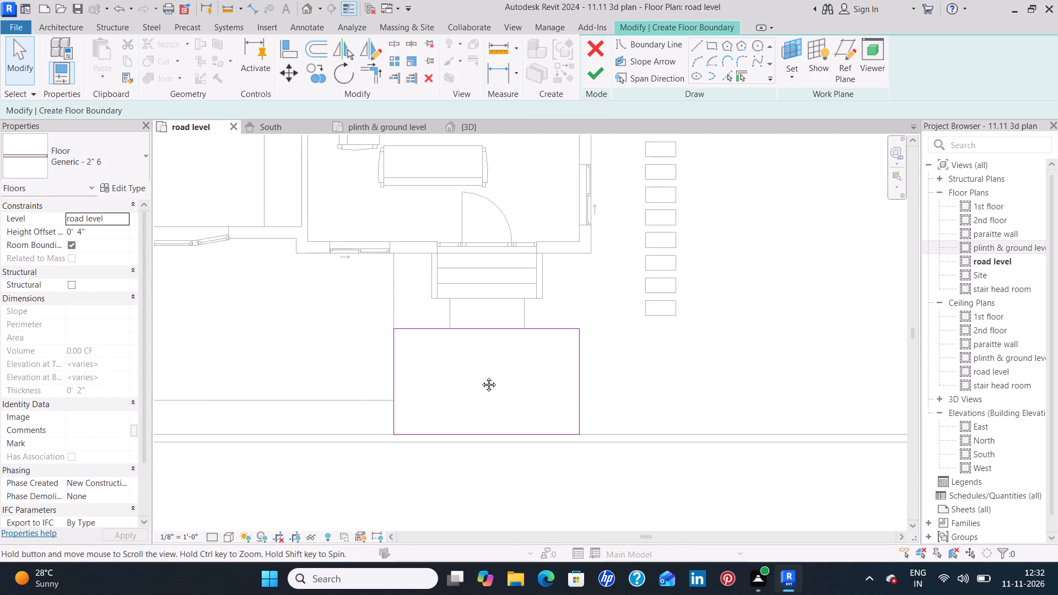
middle_drag(481, 376, 481, 374)
middle_drag(467, 375, 658, 347)
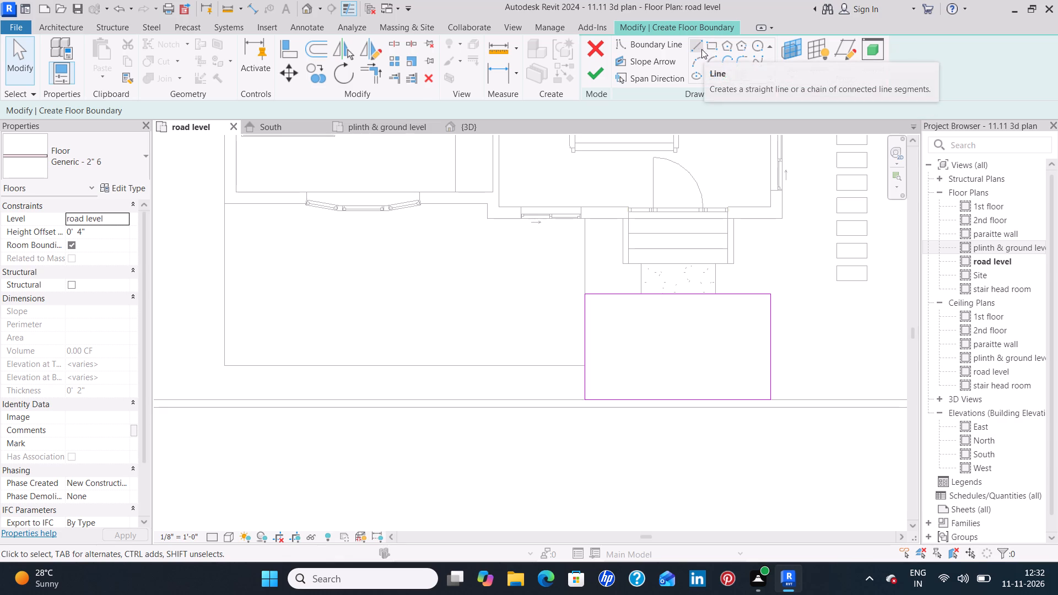
click(591, 75)
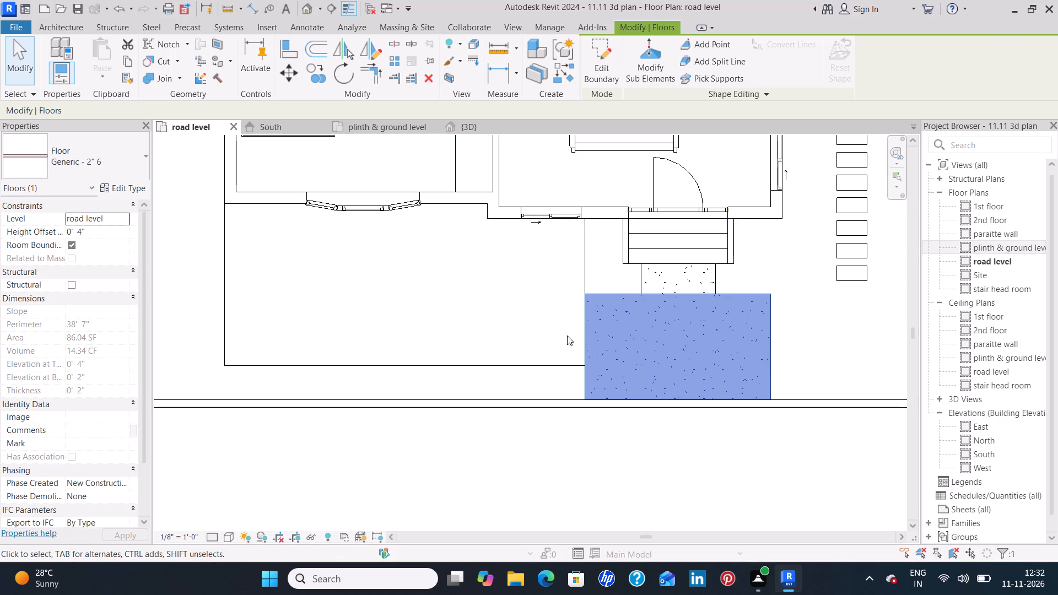
Change the structure layer material of the Generic - 2" 6 floor type to Default.
click(131, 185)
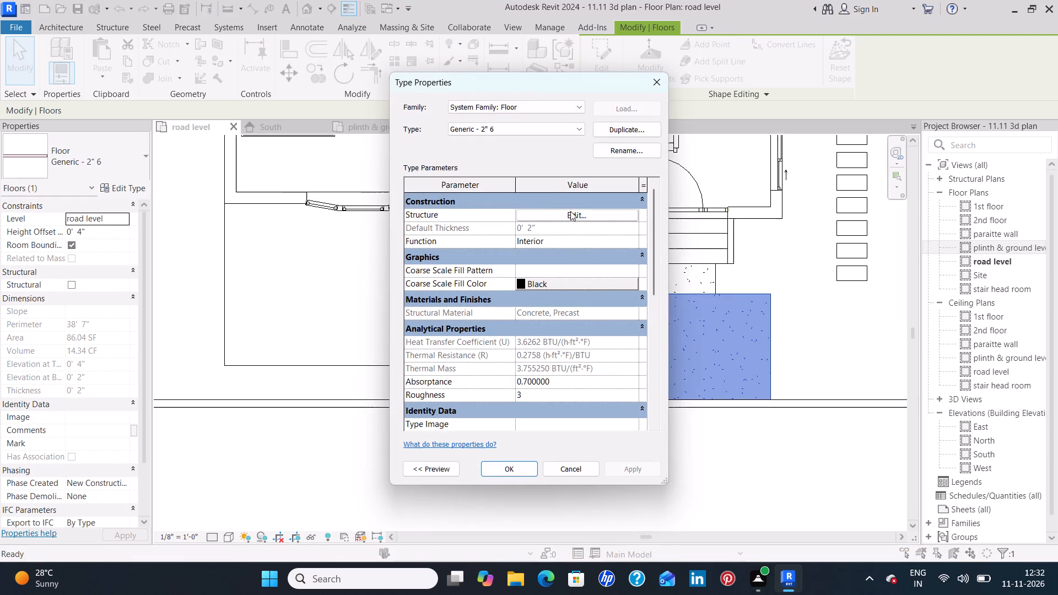
click(570, 212)
click(502, 223)
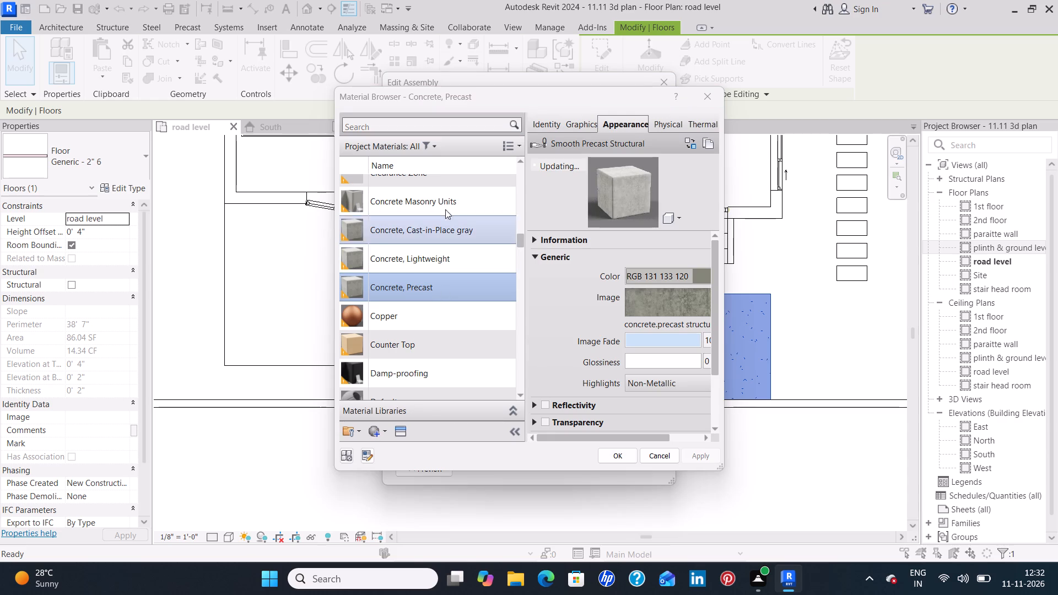
scroll(427, 204, up, 7)
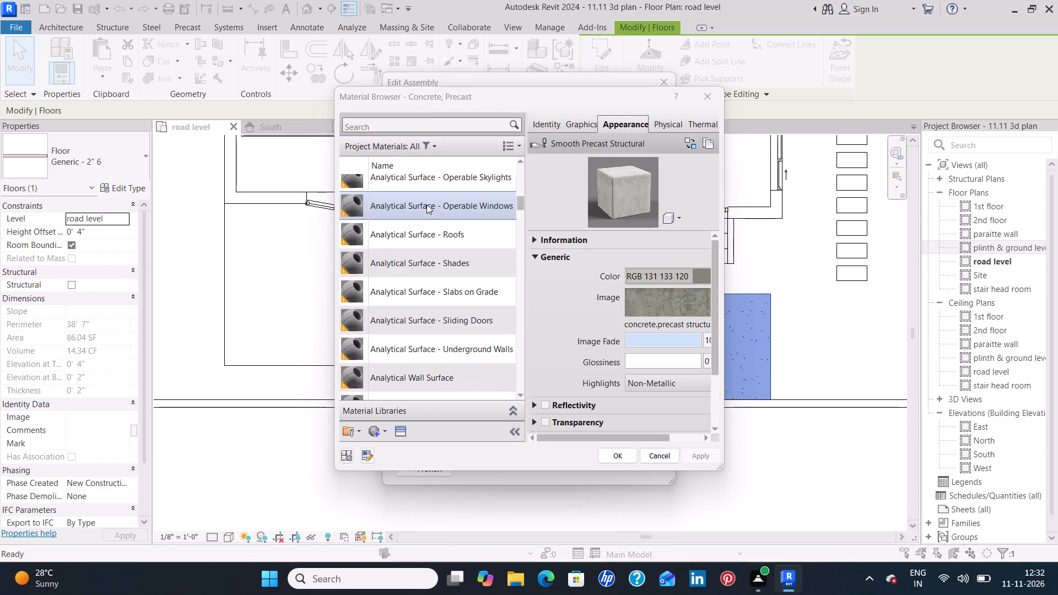
scroll(427, 204, up, 5)
scroll(427, 204, down, 8)
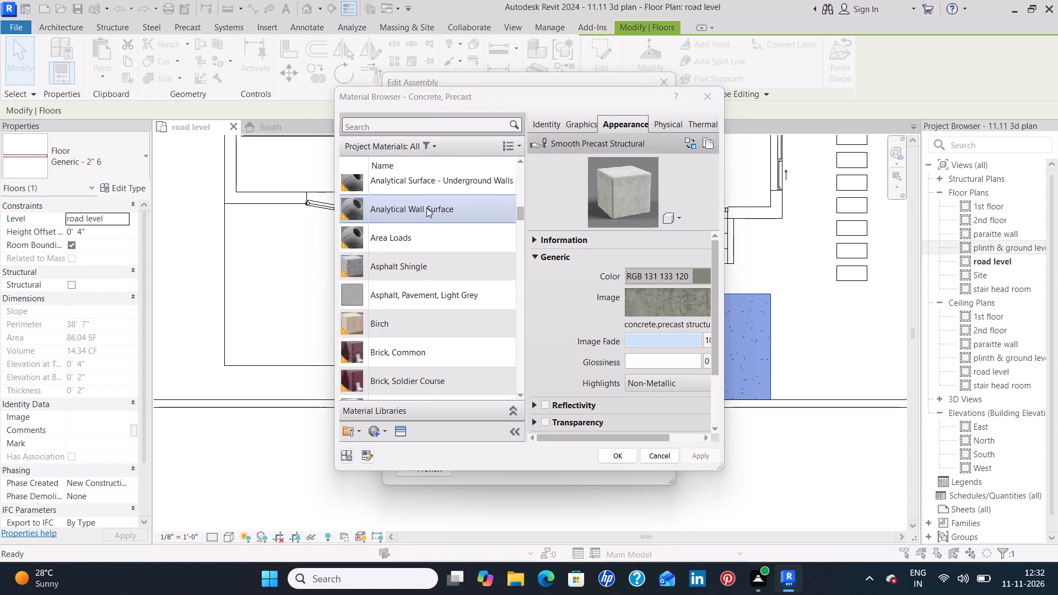
scroll(427, 208, down, 6)
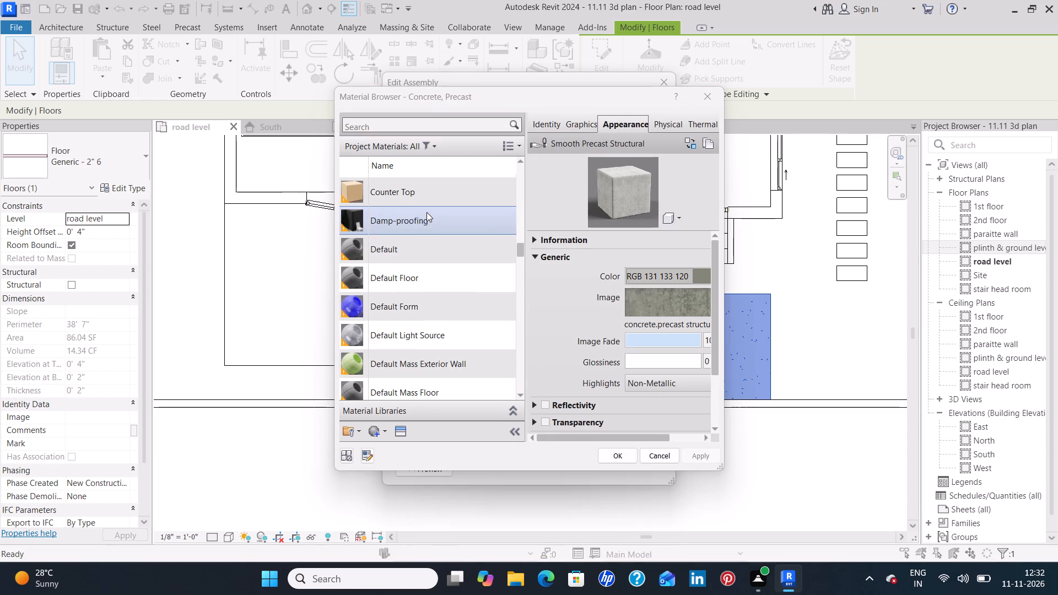
click(435, 256)
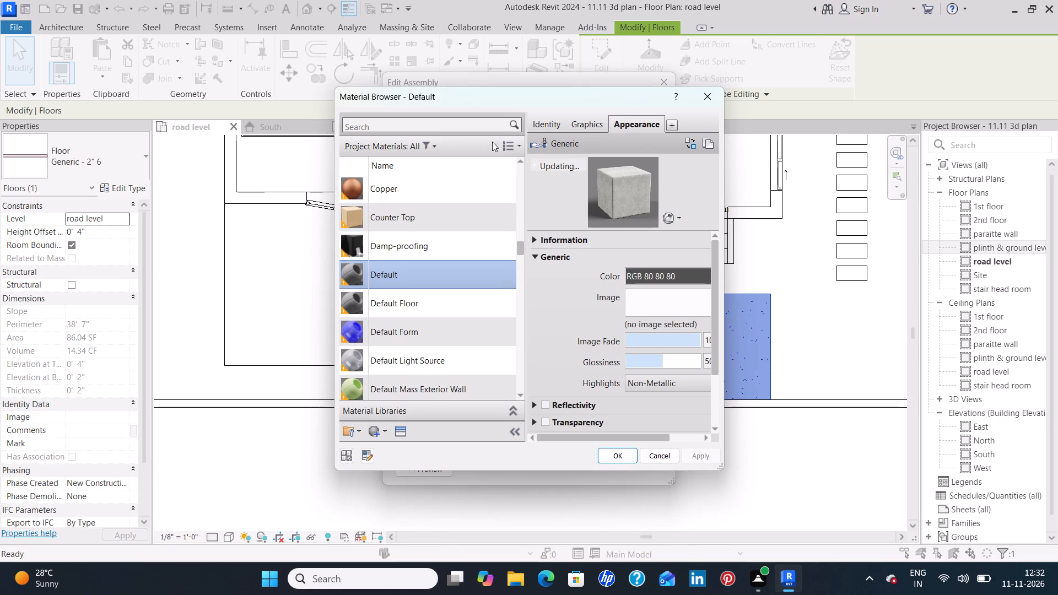
click(617, 454)
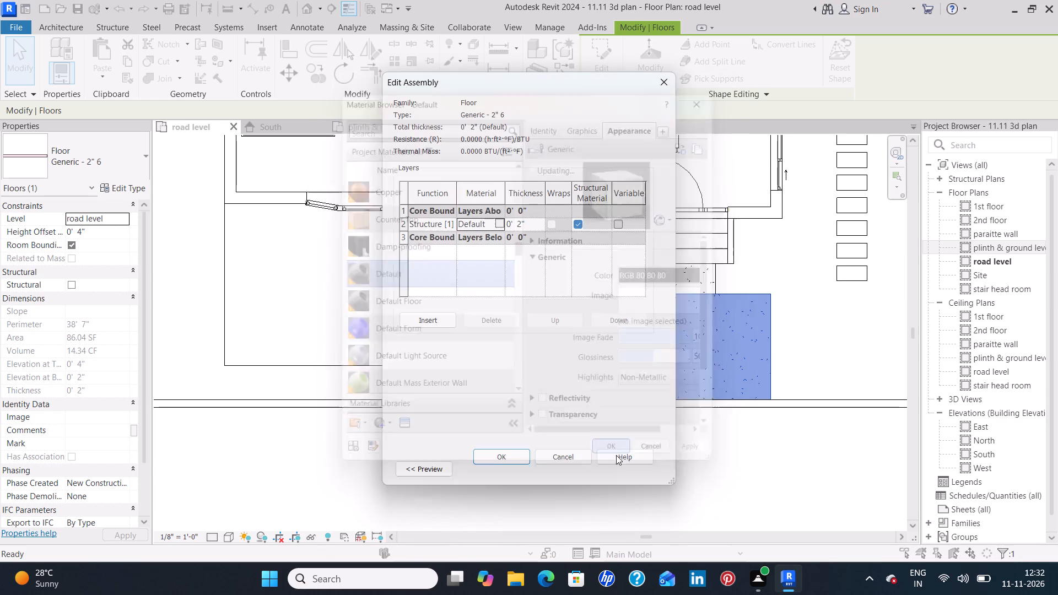
click(520, 458)
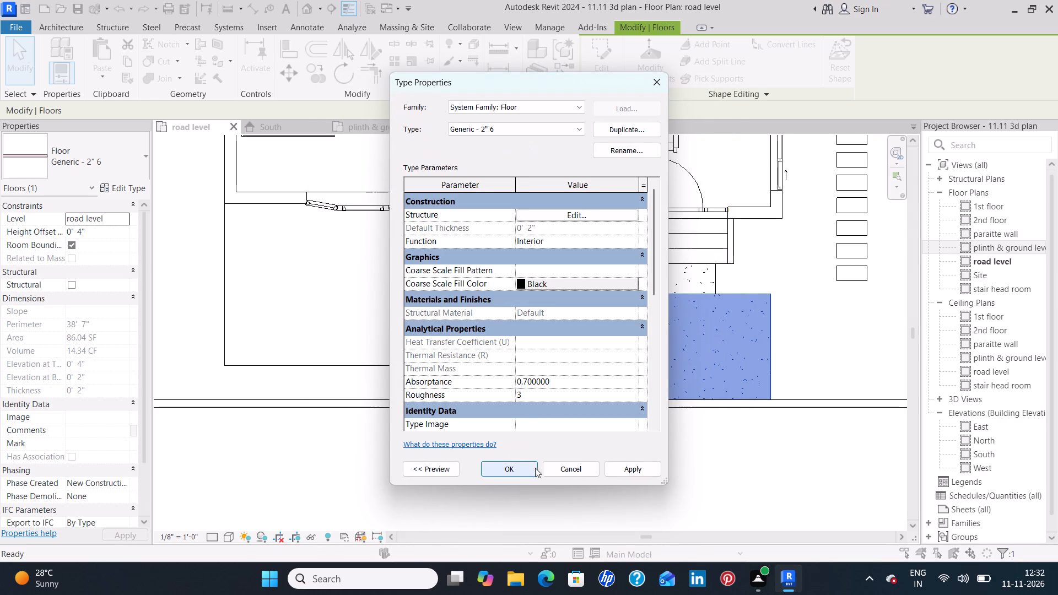
click(641, 469)
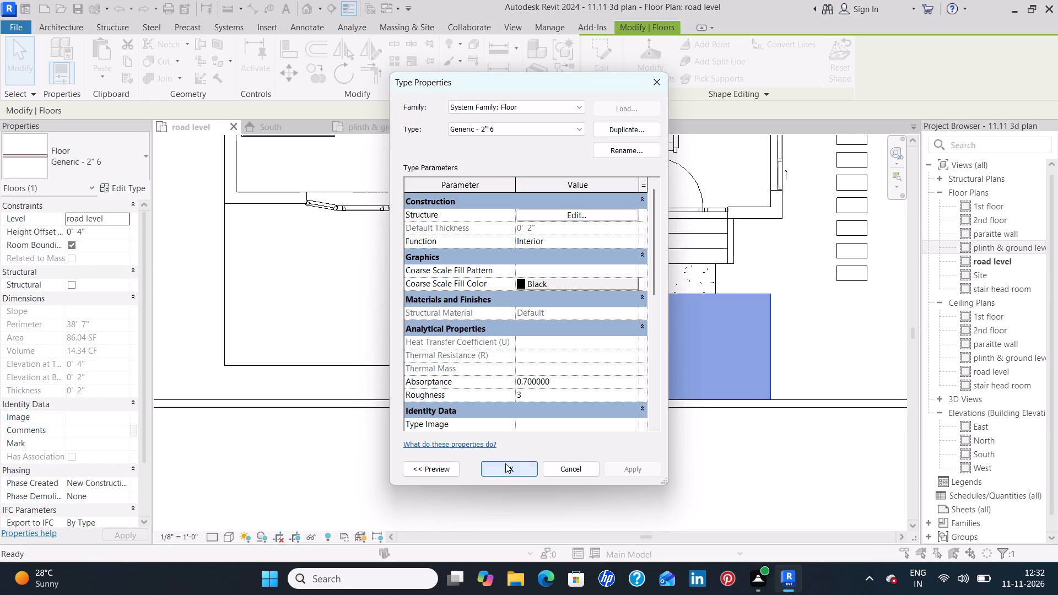
click(505, 463)
Set the new floor's height offset from road level to 2".
click(115, 231)
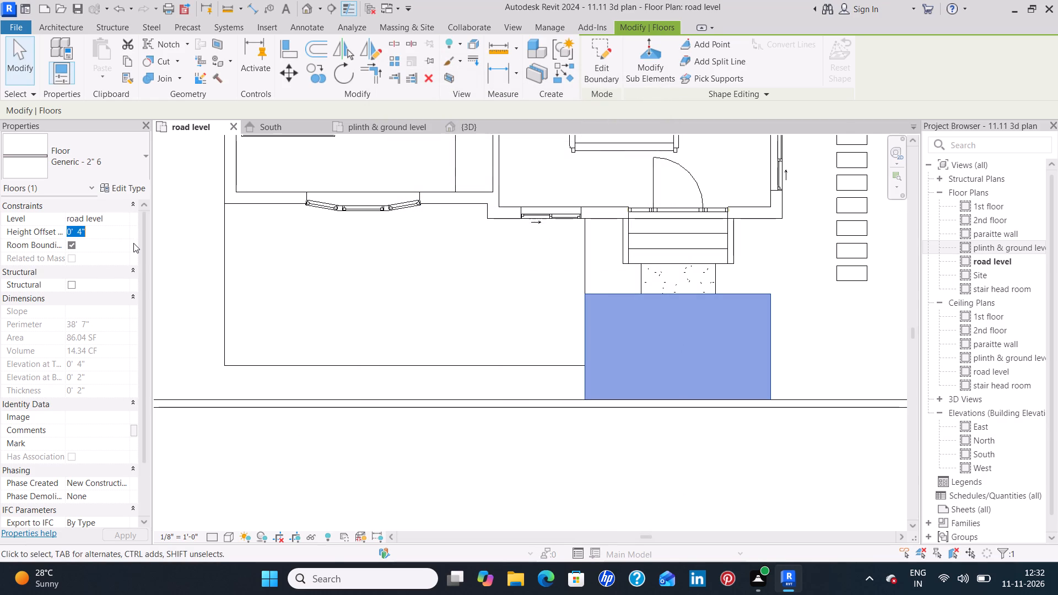
key(BackSpace)
key(BackSpace)
key(BackSpace)
key(2)
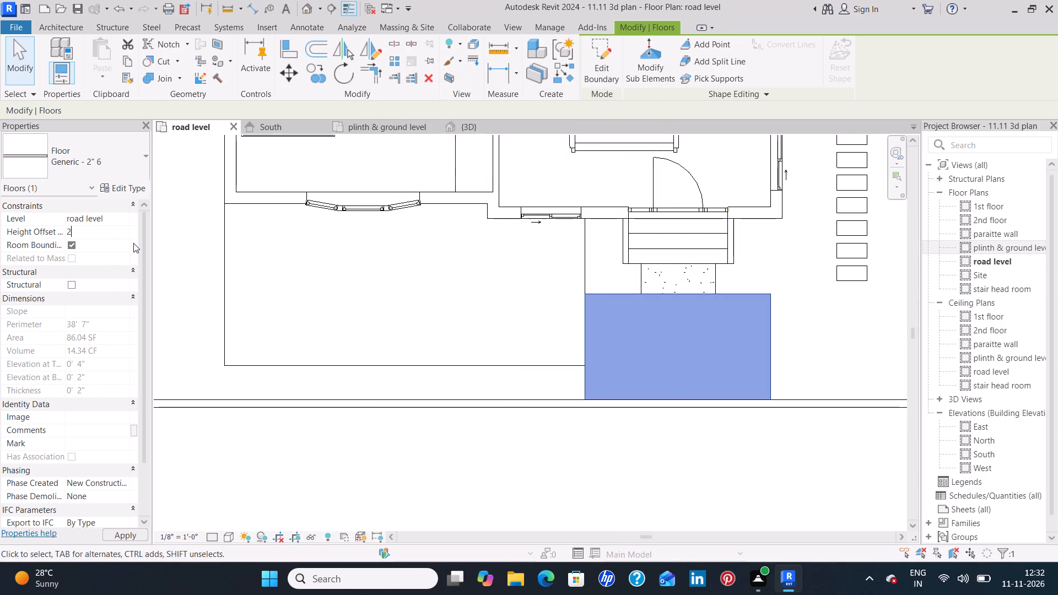
key(shift+quotedbl)
click(280, 443)
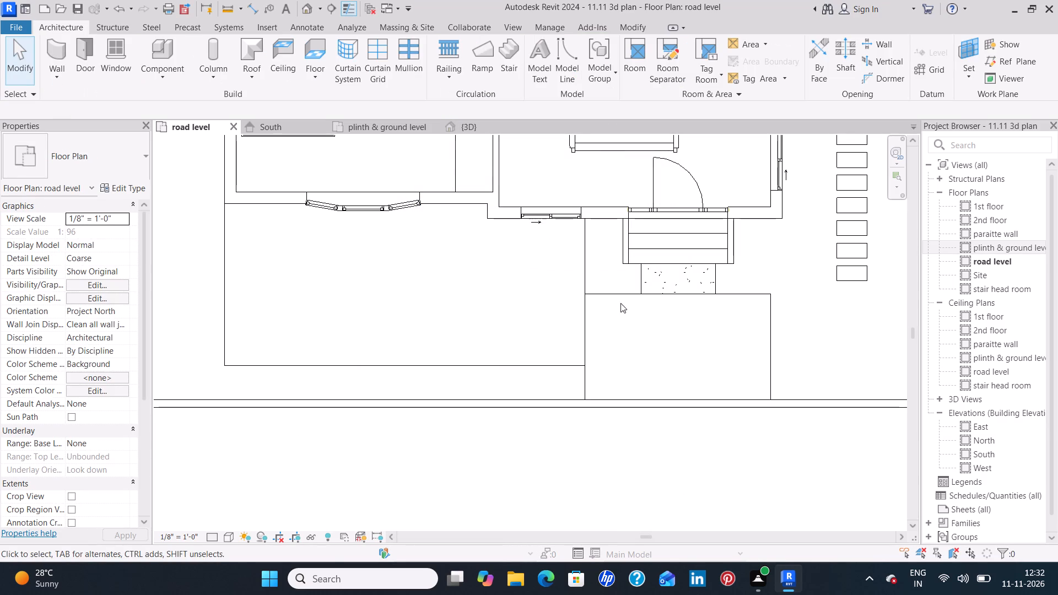
Start another floor and duplicate its type under the name Generic - 2" 7.
scroll(744, 262, down, 3)
middle_drag(751, 261, 750, 261)
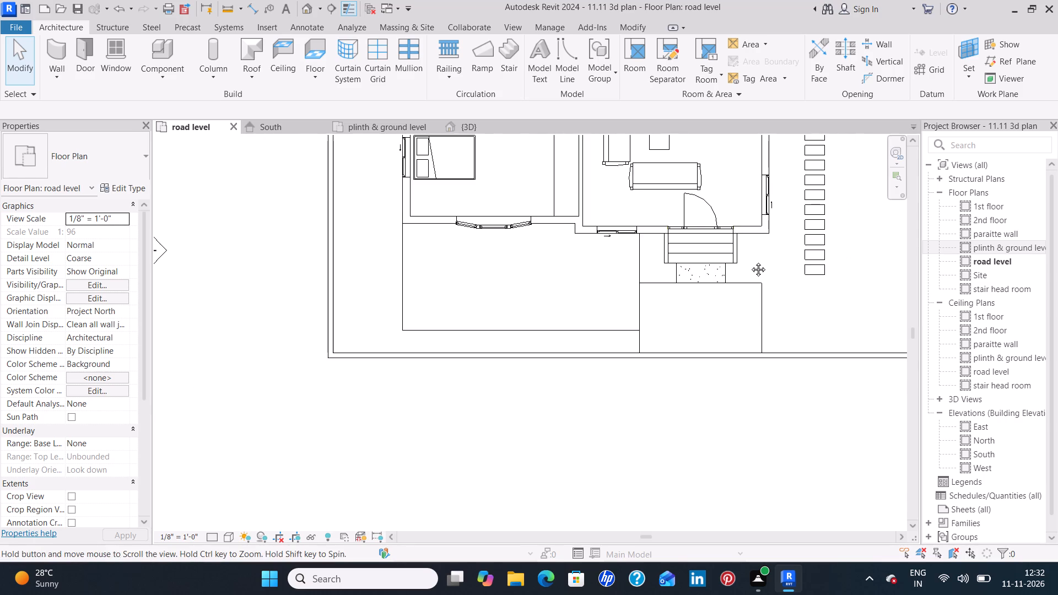
middle_drag(750, 261, 639, 333)
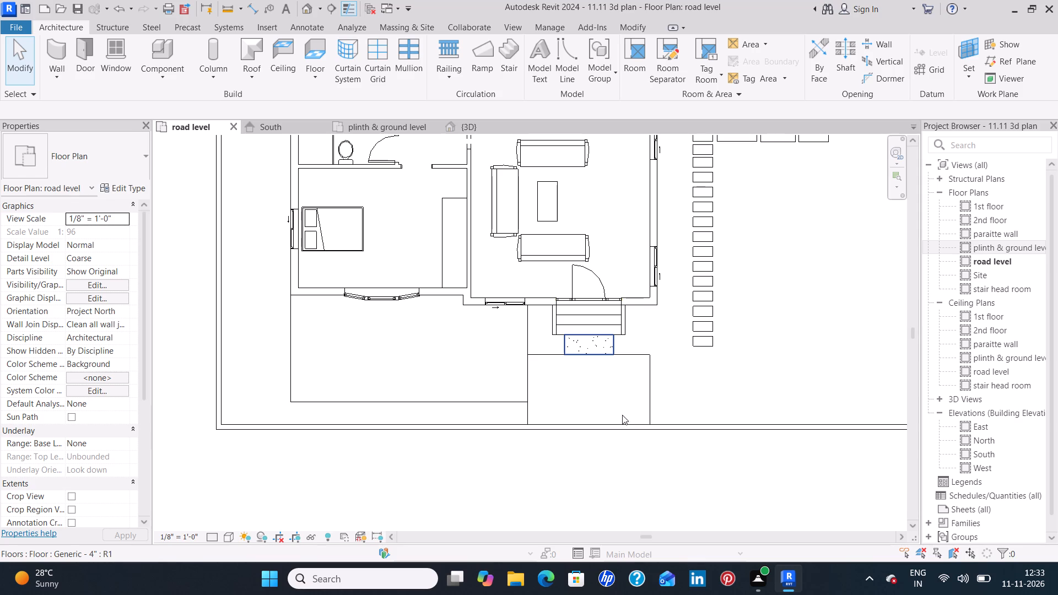
click(319, 53)
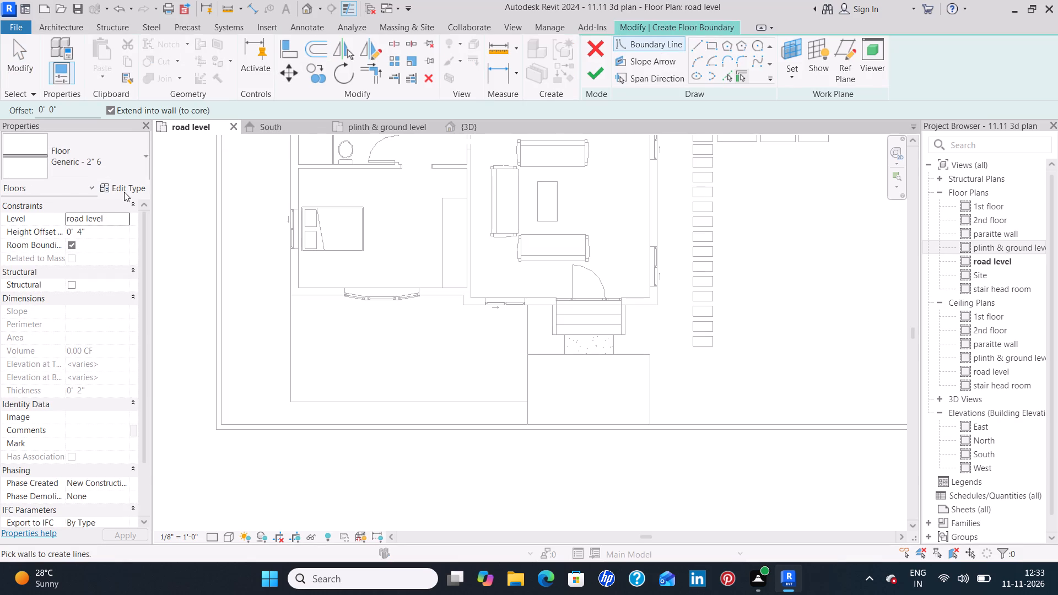
click(124, 192)
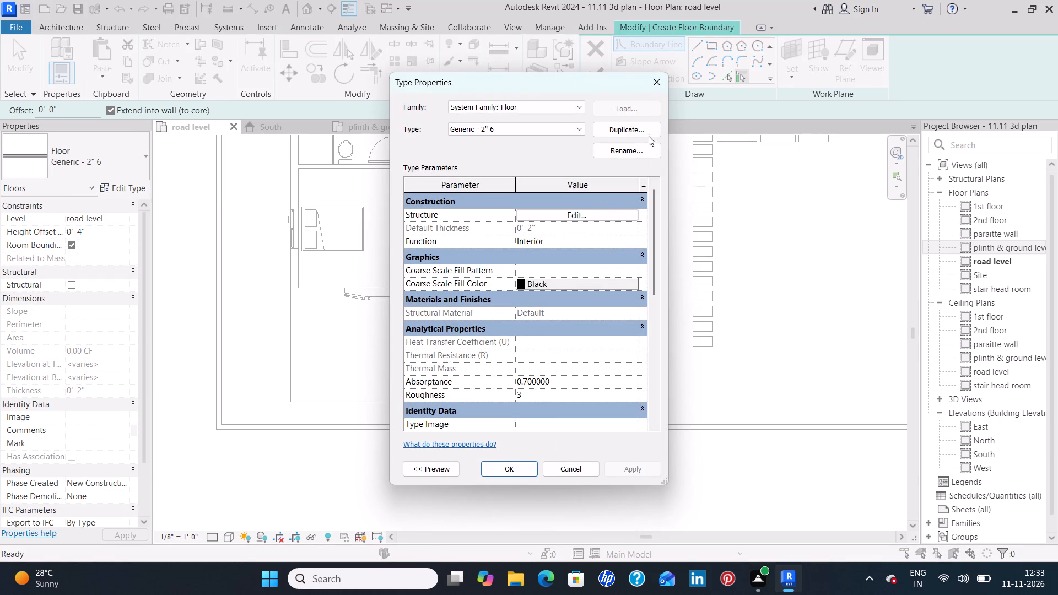
click(643, 126)
click(535, 309)
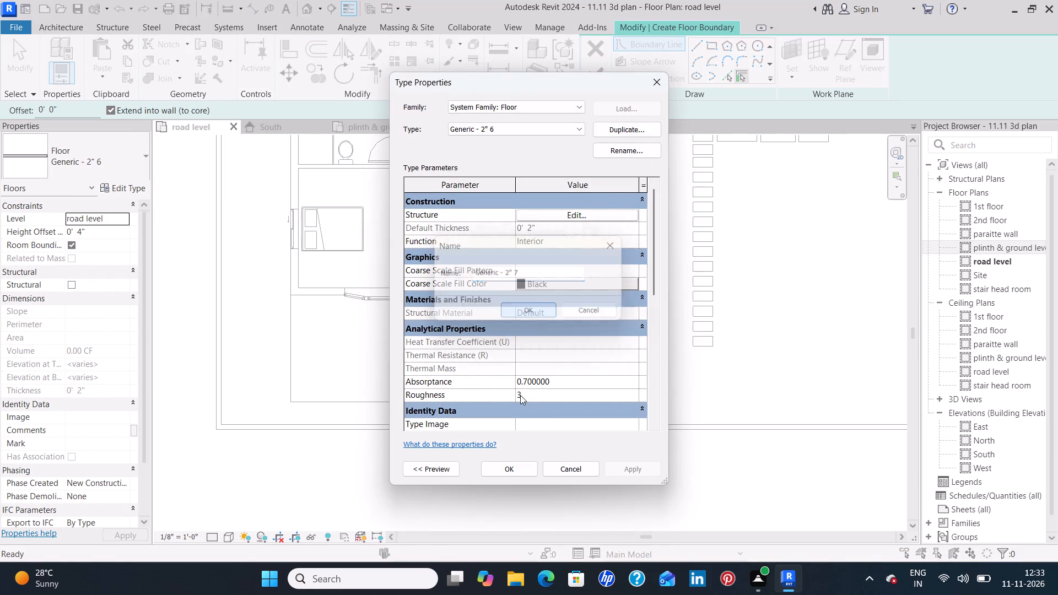
click(531, 473)
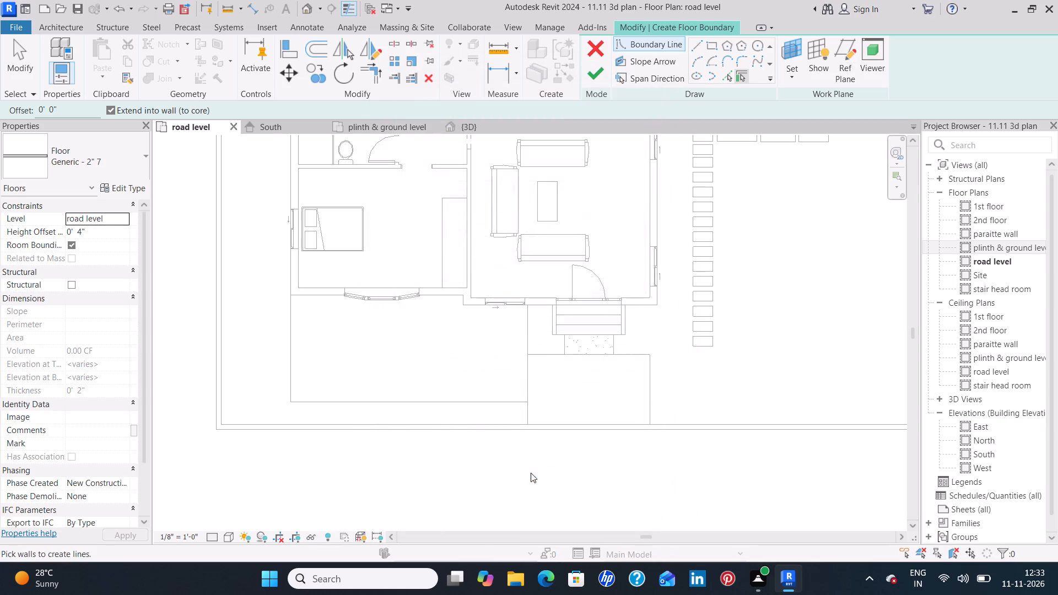
Set the Generic - 2" 7 floor's height offset from road level to 2".
click(96, 232)
key(BackSpace)
key(2)
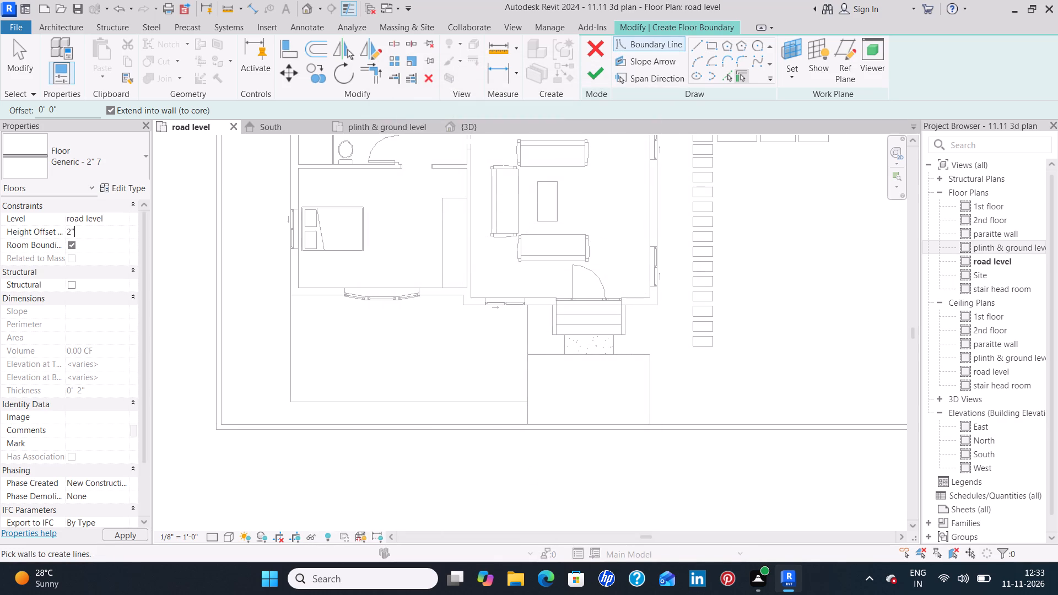
key(shift+quotedbl)
key(Return)
Sketch a rectangular boundary about 3' by 2'-3" from the large front floor's corner at the entrance paving to the compound wall.
click(710, 46)
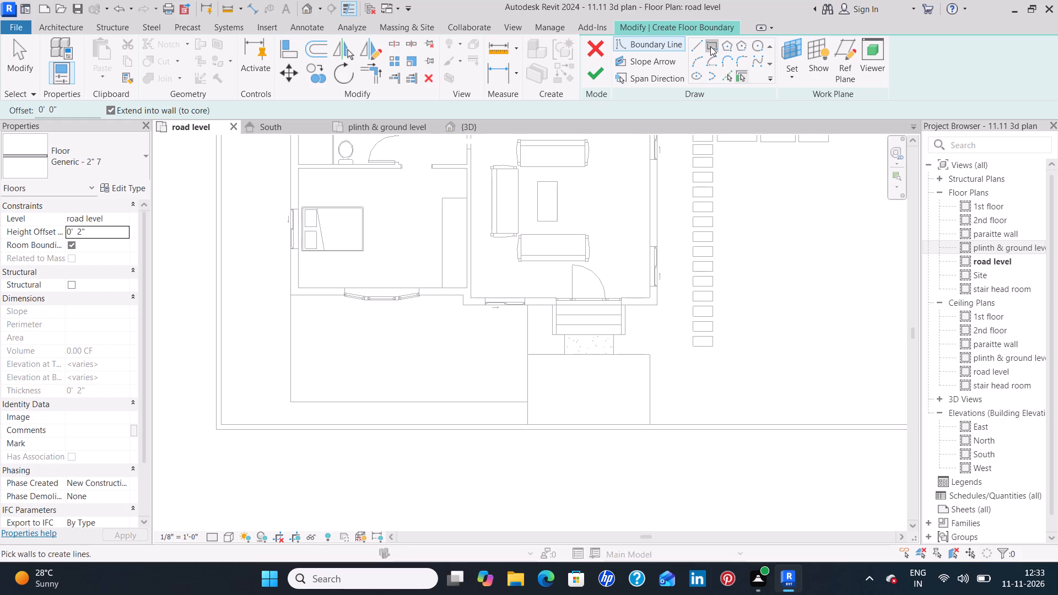
scroll(519, 410, up, 6)
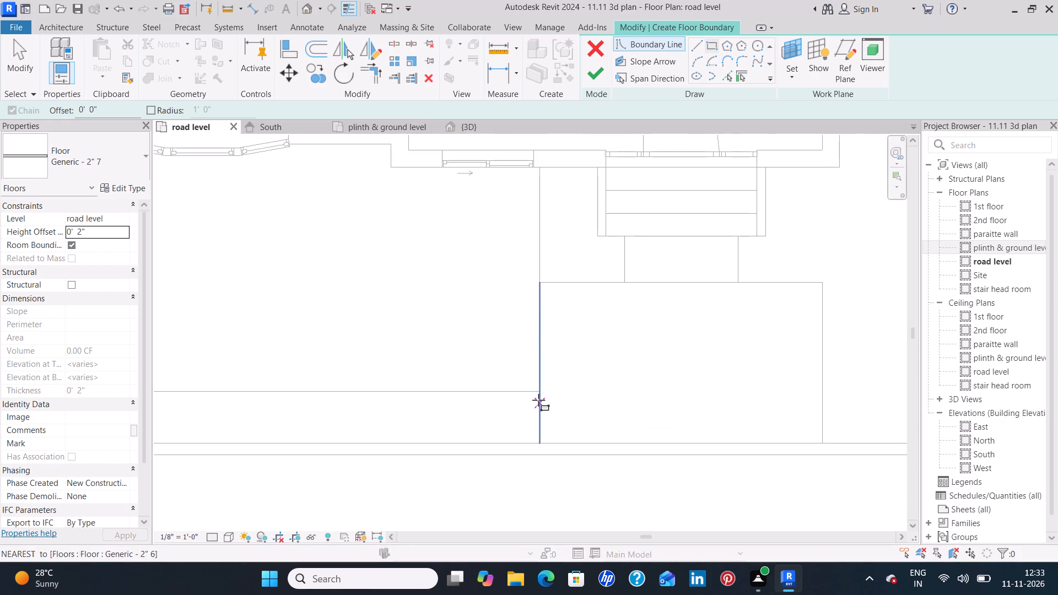
click(539, 393)
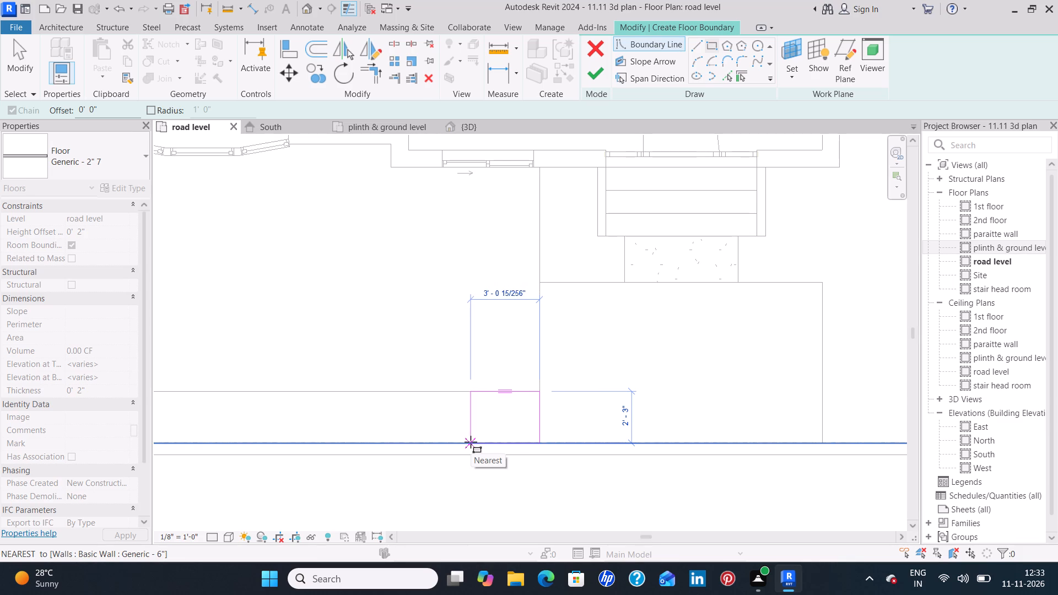
click(471, 442)
key(Escape)
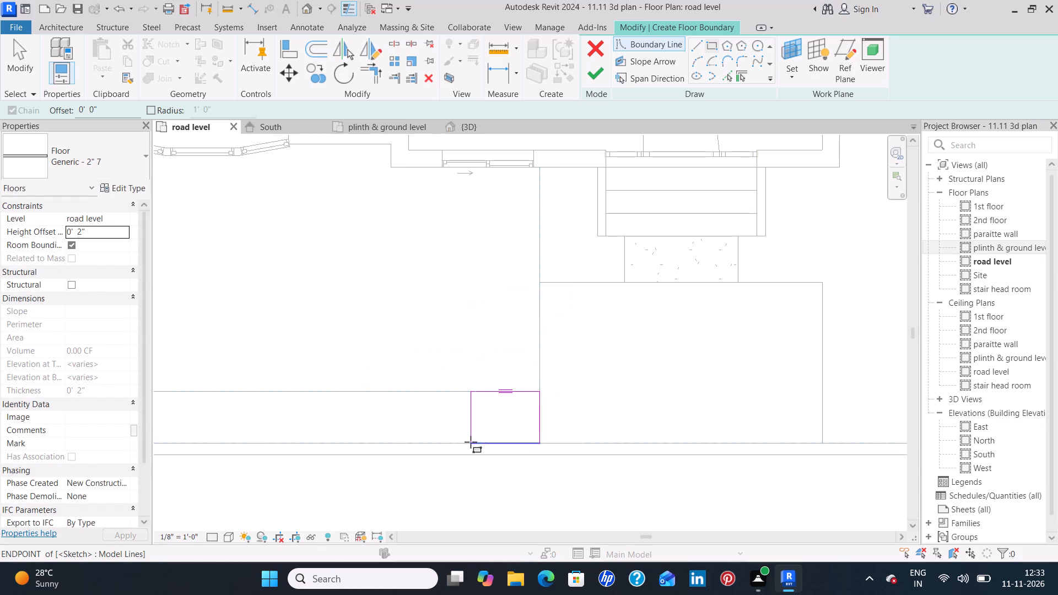
key(Escape)
Set the small rectangle's width to 3'-0" by its edge farthest from the entrance paving, and finish the floor.
click(473, 425)
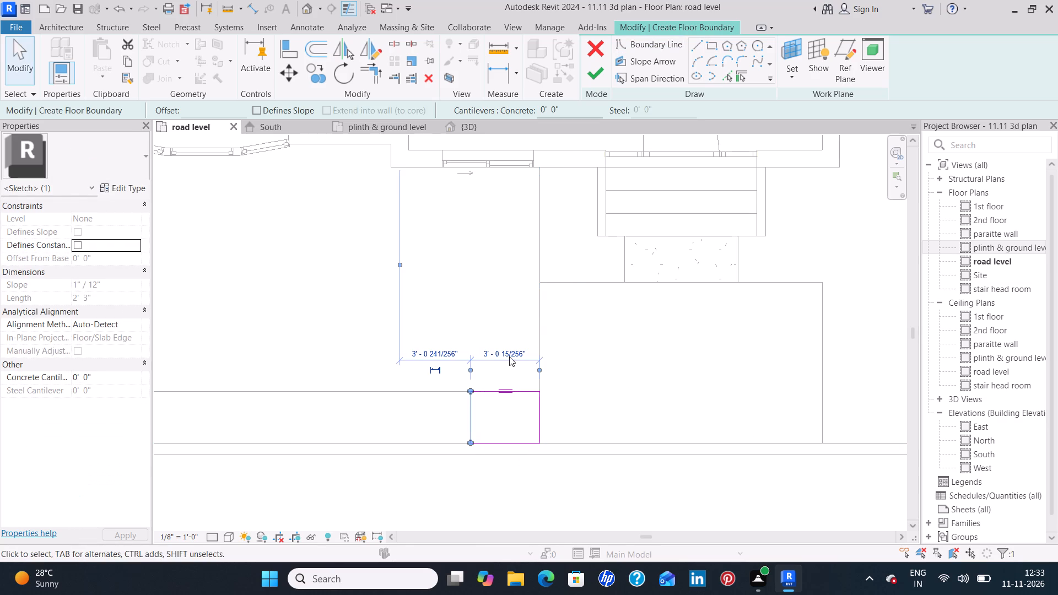
click(509, 356)
key(BackSpace)
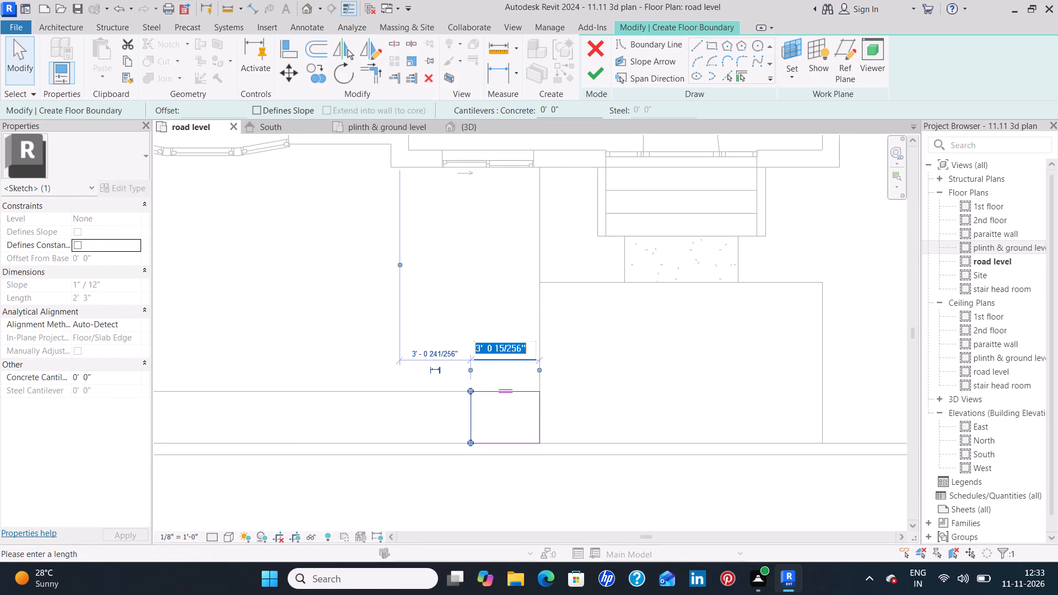
text(3')
key(Return)
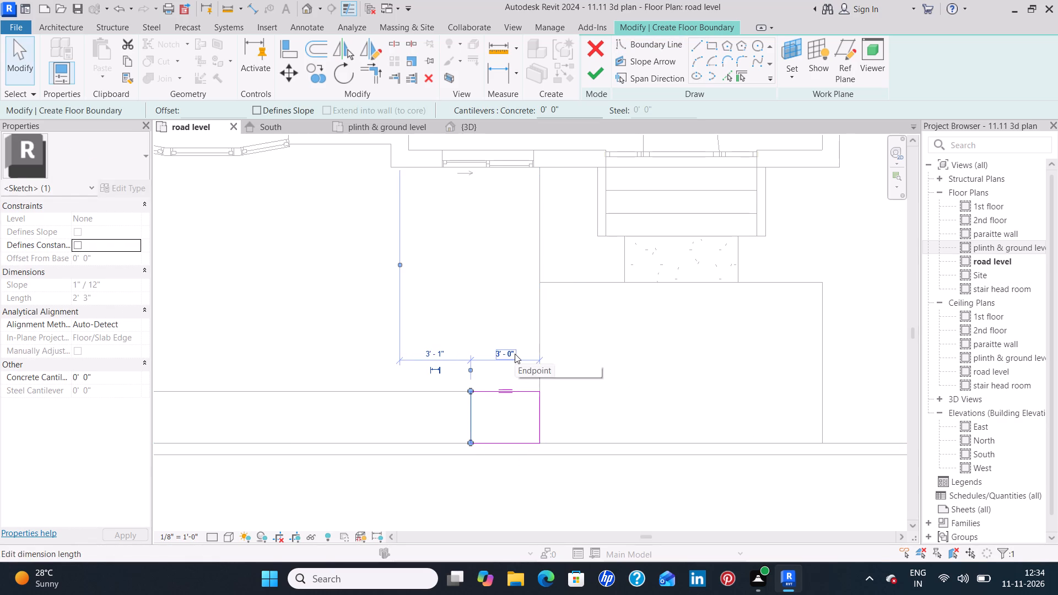
click(663, 418)
scroll(657, 371, down, 3)
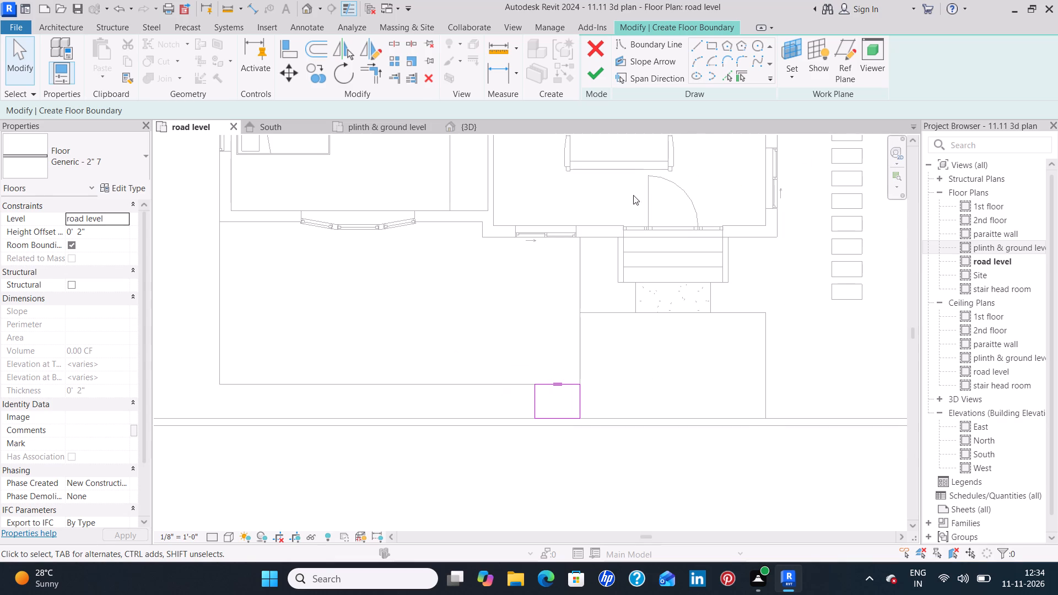
click(600, 72)
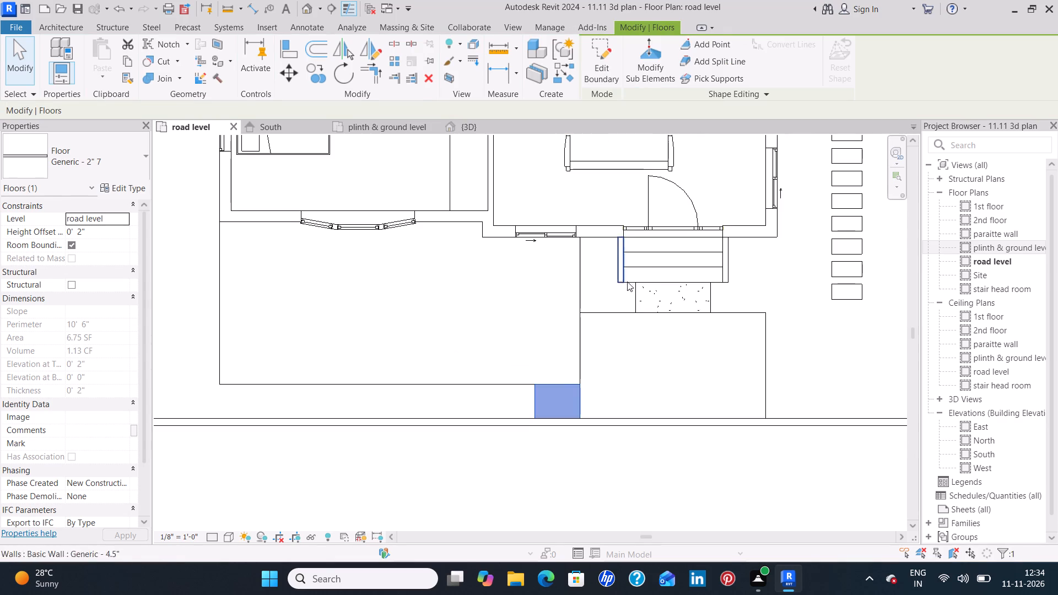
click(508, 350)
Examine the road level plan around the house, the side yard with stepping slabs, and the compound wall.
scroll(674, 372, down, 4)
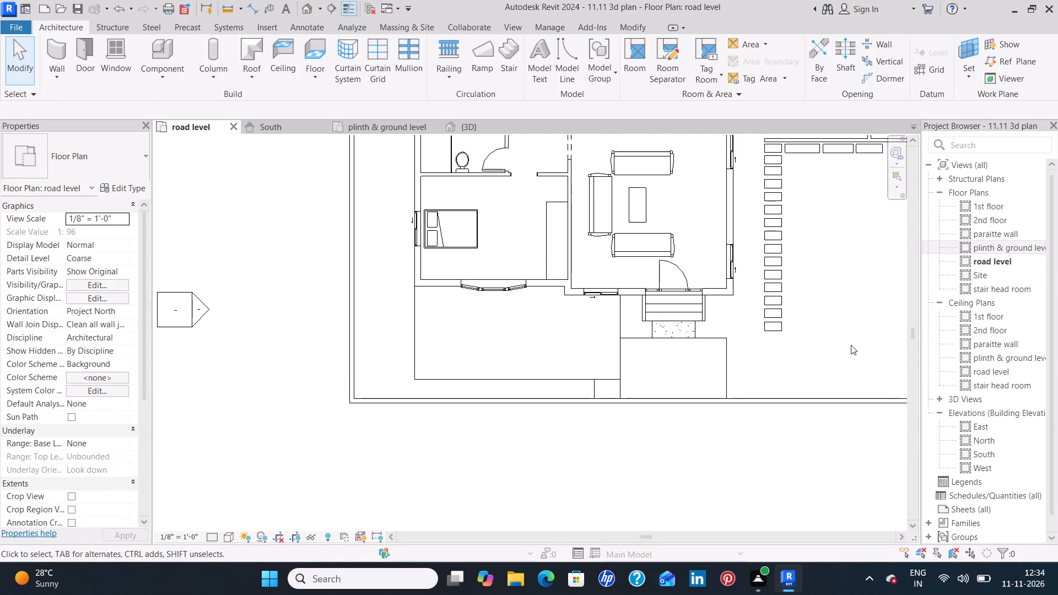
middle_drag(831, 348, 572, 433)
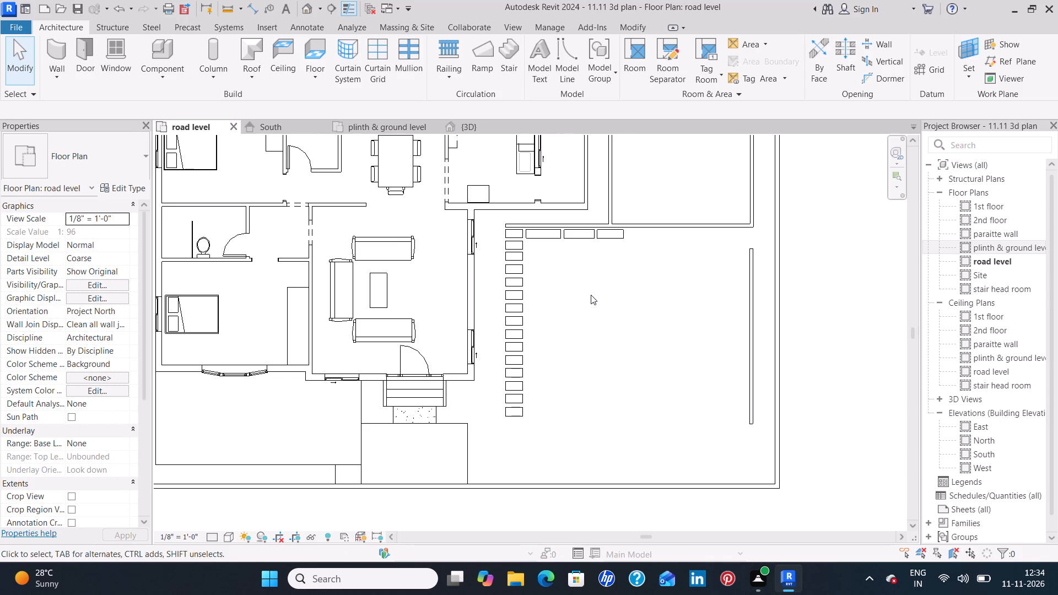
middle_drag(593, 305, 588, 357)
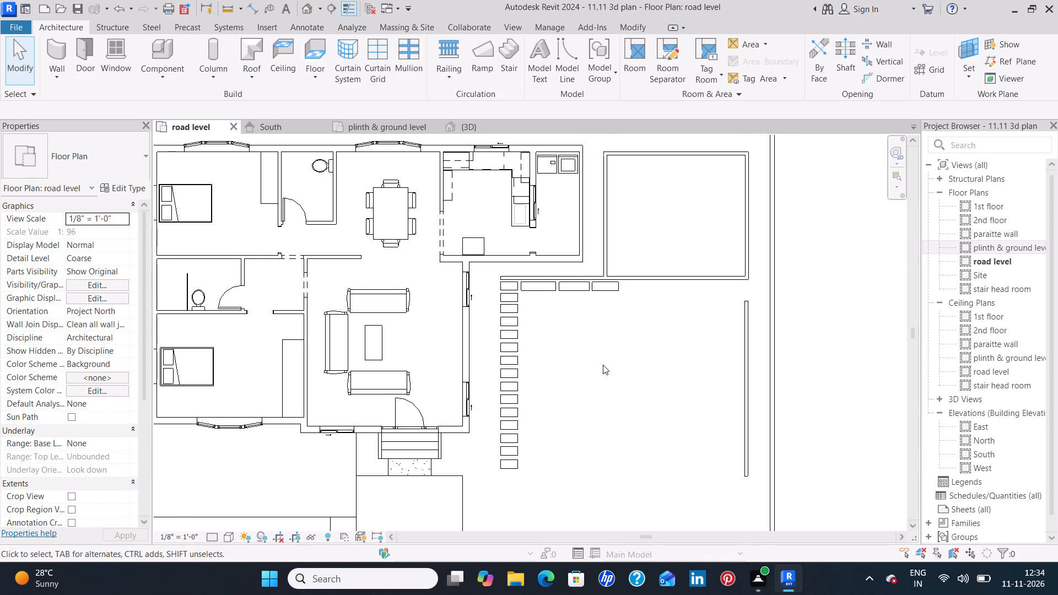
middle_click(624, 508)
middle_drag(571, 387, 626, 506)
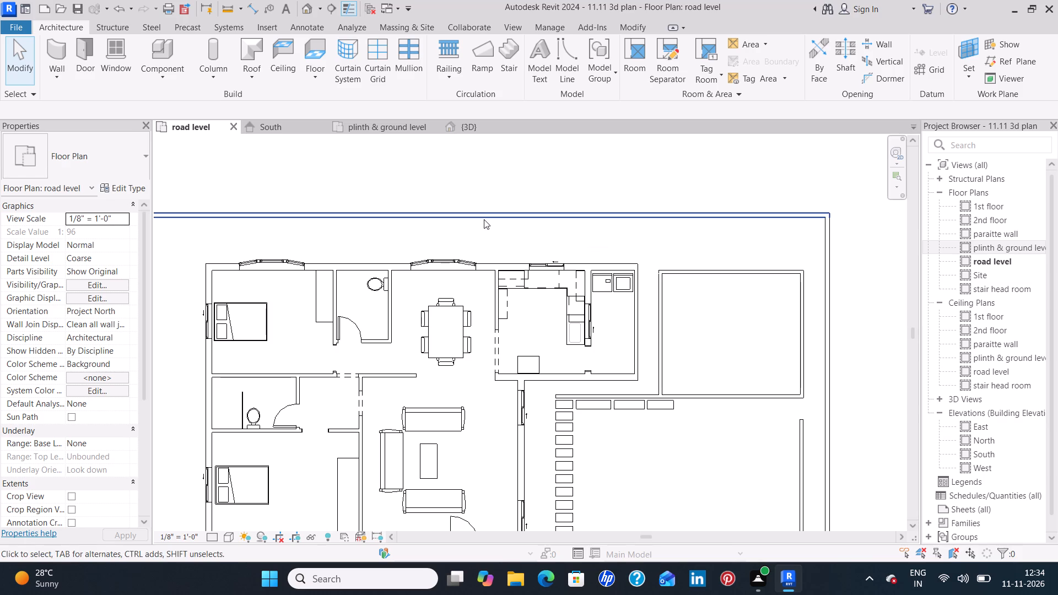
middle_drag(484, 219, 513, 321)
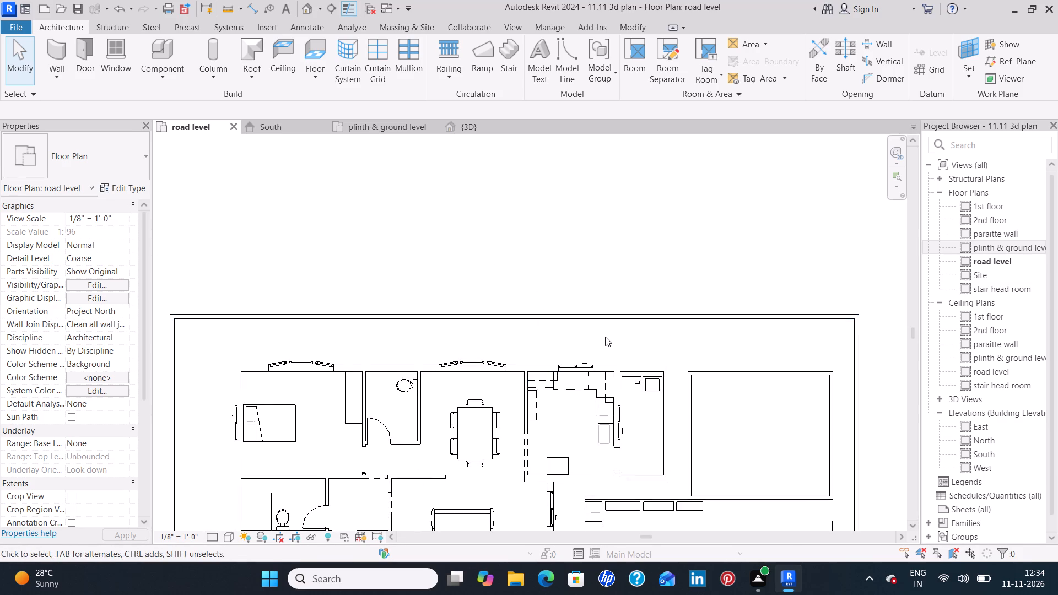
middle_drag(667, 342, 596, 121)
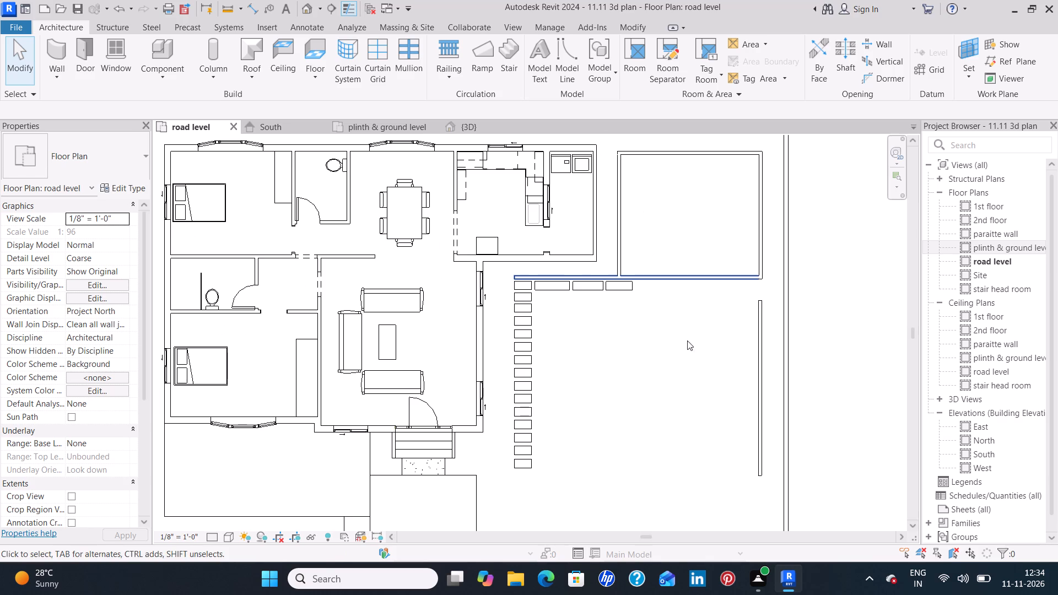
middle_drag(687, 348, 678, 286)
middle_drag(678, 286, 679, 322)
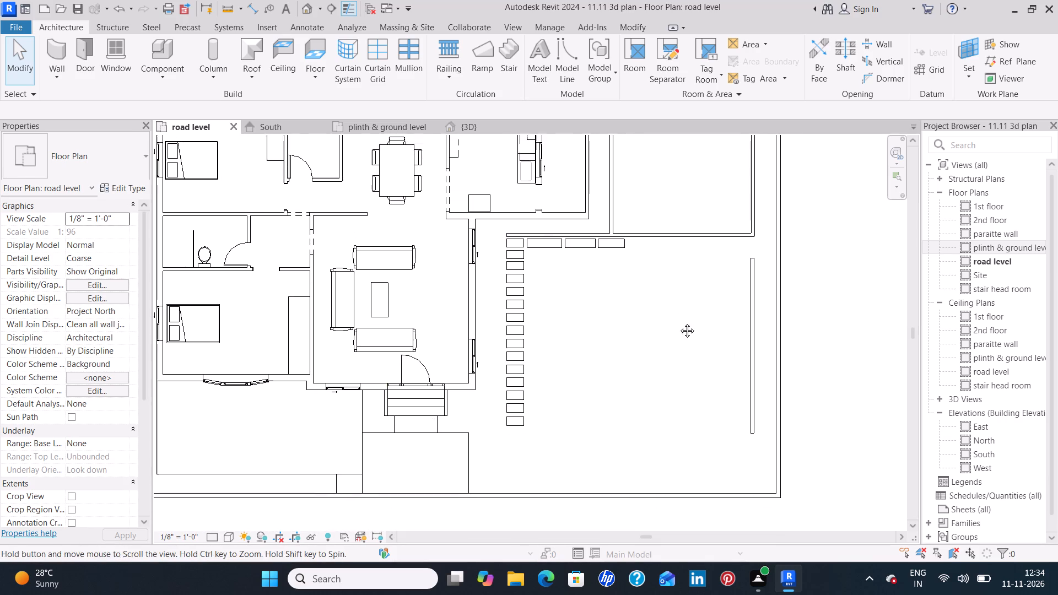
middle_drag(679, 322, 679, 366)
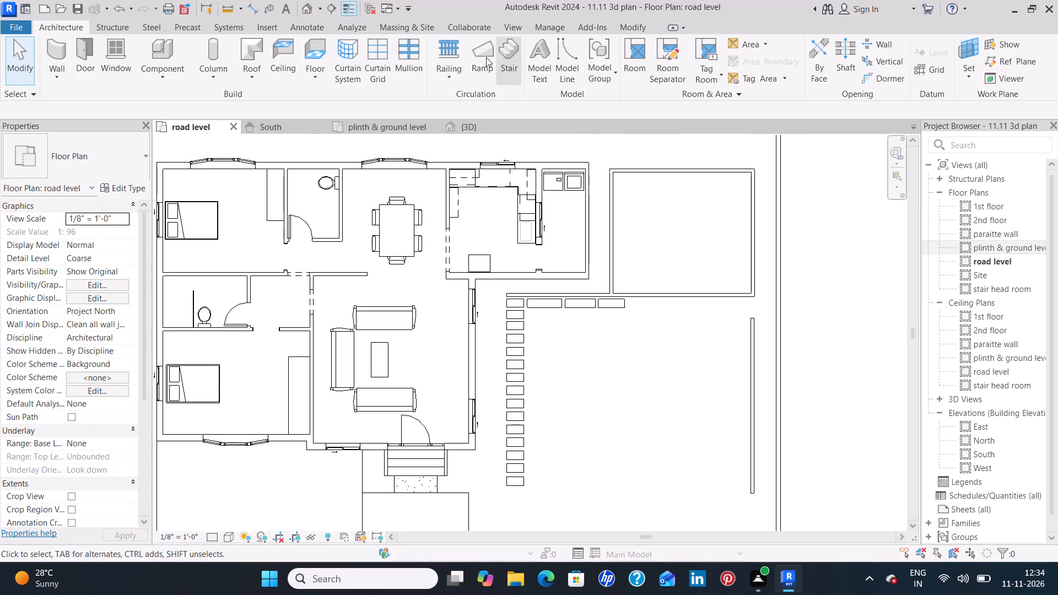
Start another floor and duplicate its type under the name Generic - 6" 3.
click(320, 55)
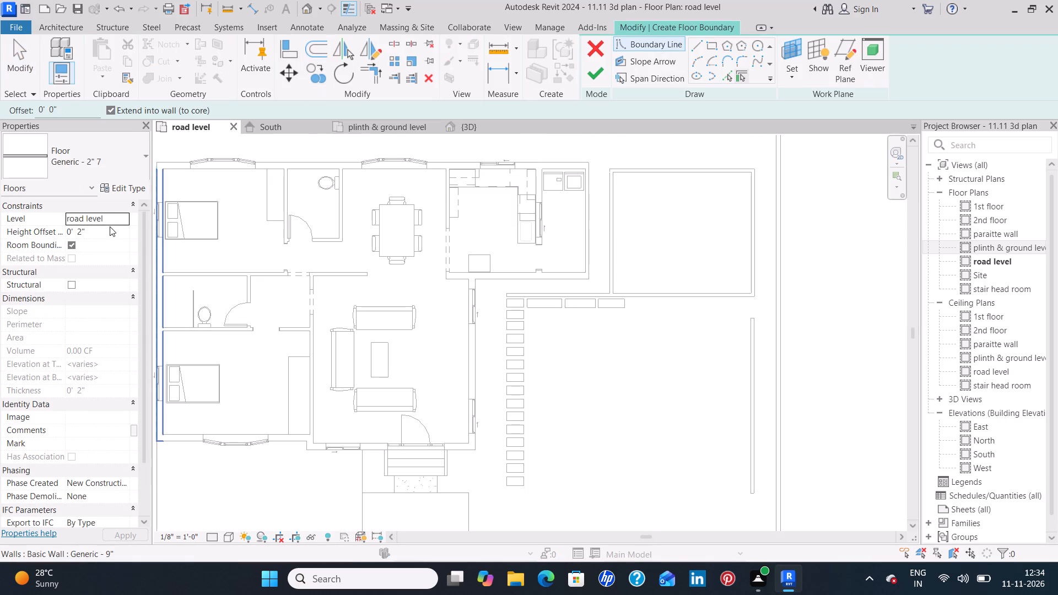
click(122, 187)
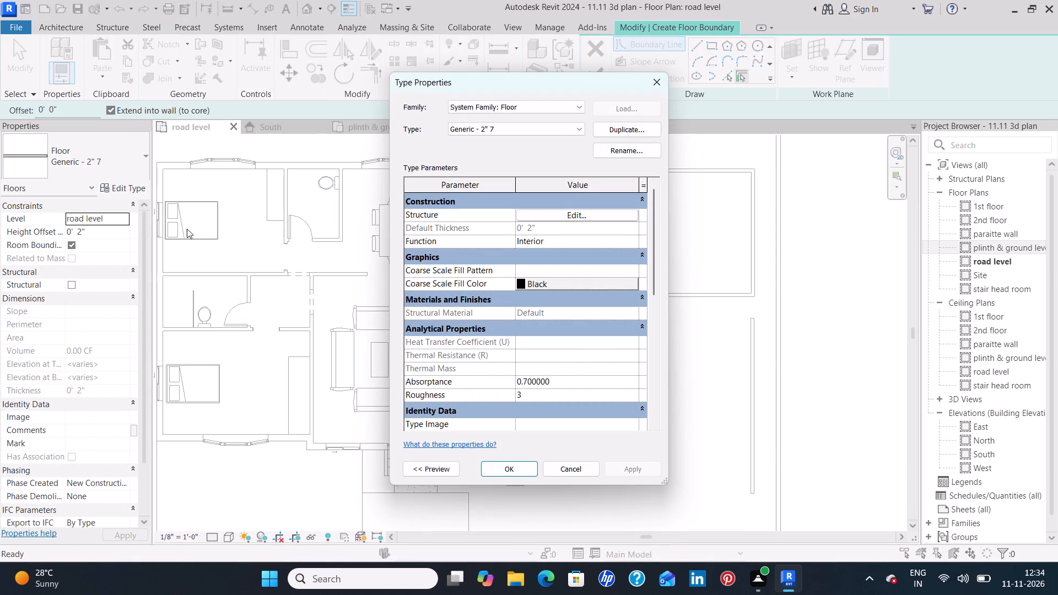
click(612, 125)
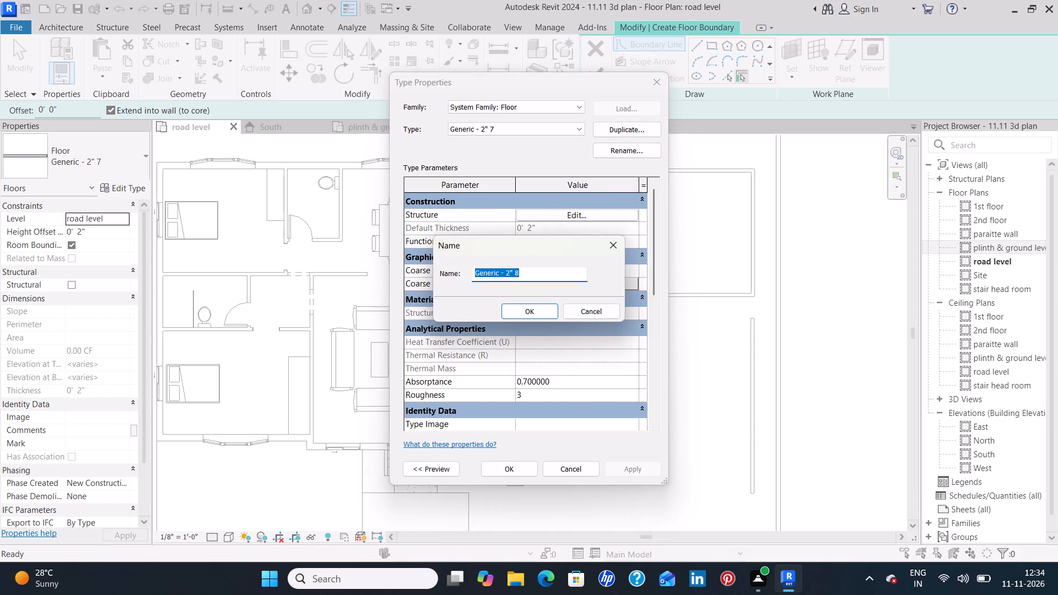
click(531, 277)
key(BackSpace)
key(BackSpace)
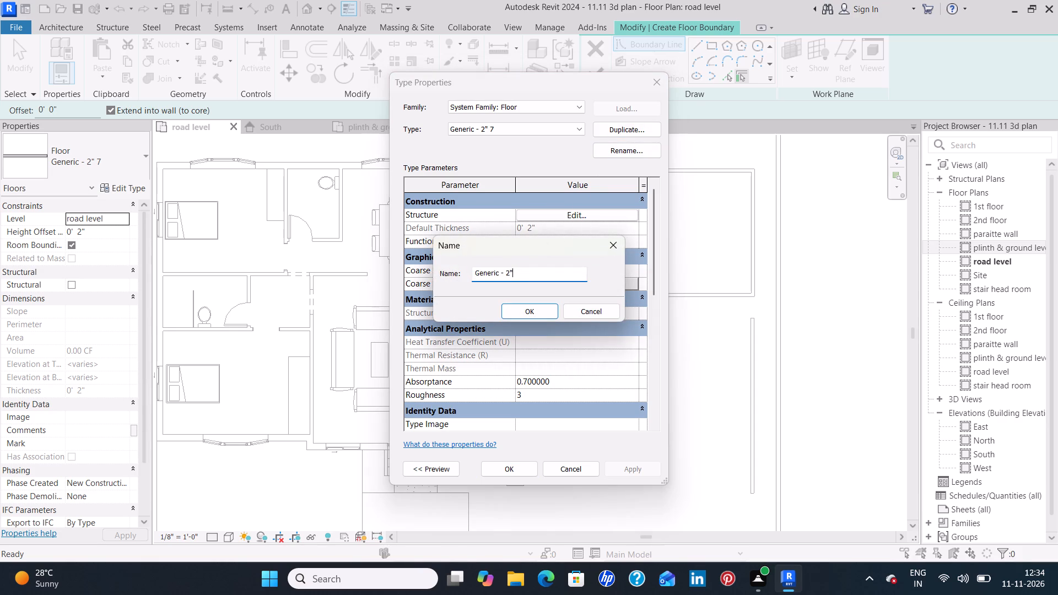
key(BackSpace)
key(BackSpace)
key(6)
key(shift+quotedbl)
key(space)
key(3)
click(554, 316)
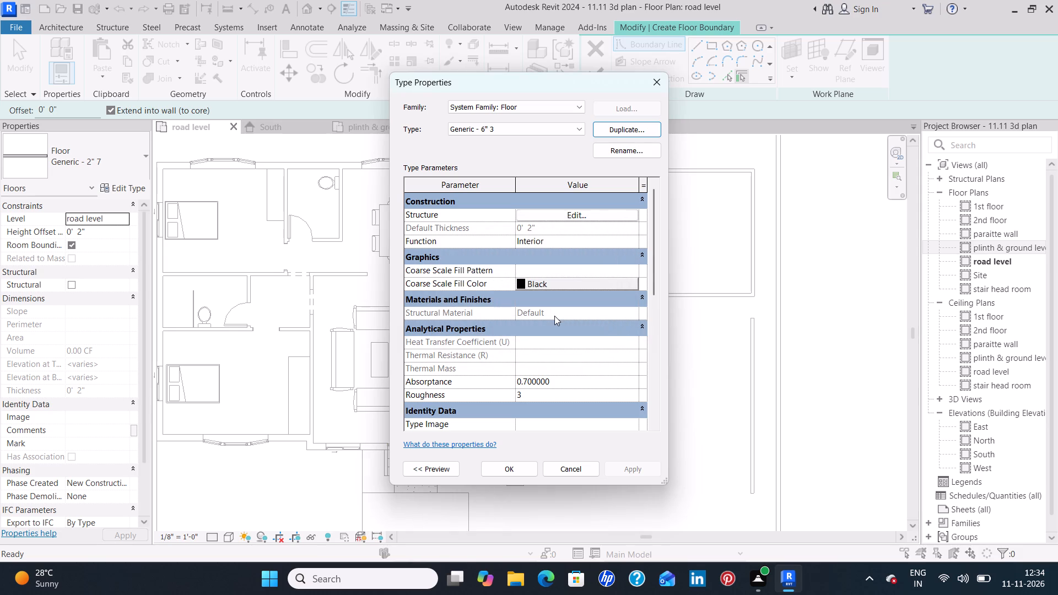
Set the structure layer thickness of the Generic - 6" 3 floor type to 6" and apply it.
click(571, 215)
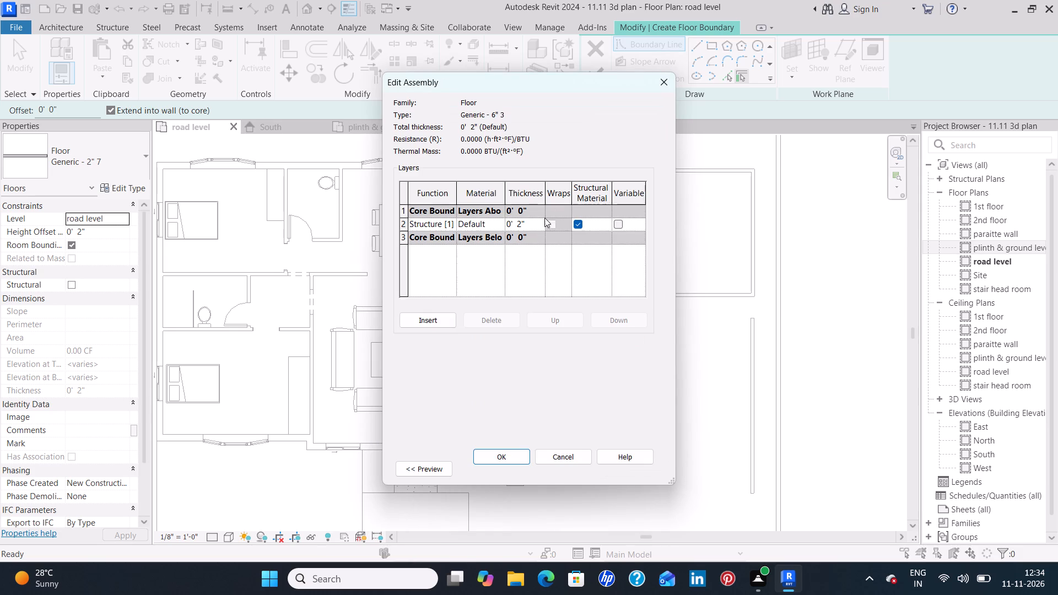
click(527, 228)
key(BackSpace)
key(BackSpace)
key(6)
text('')
click(503, 459)
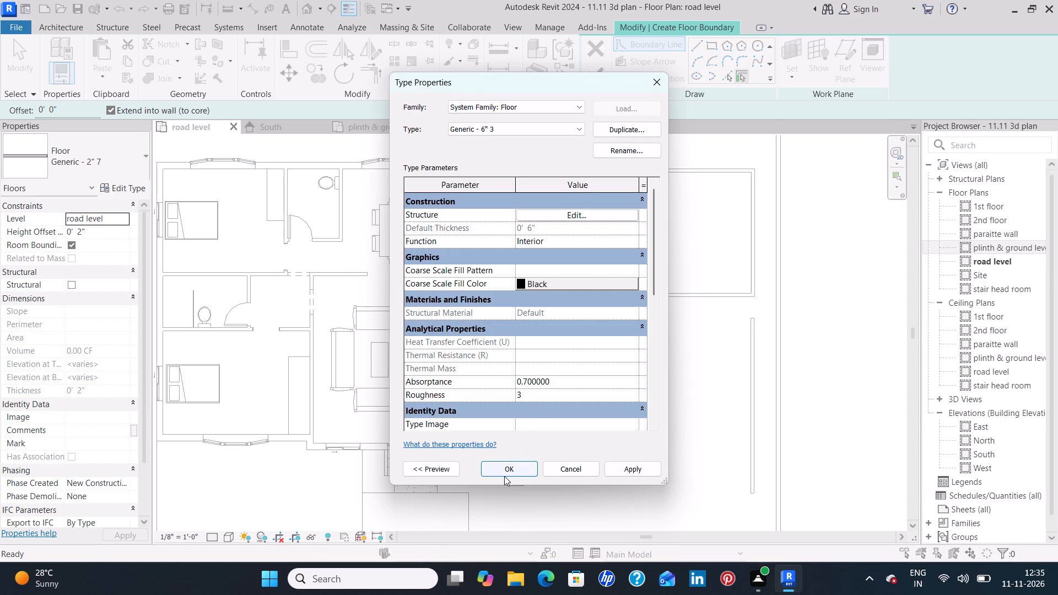
click(625, 469)
Assign the Grass material to the structure layer of the Generic - 6" 3 floor type and accept the type.
click(549, 210)
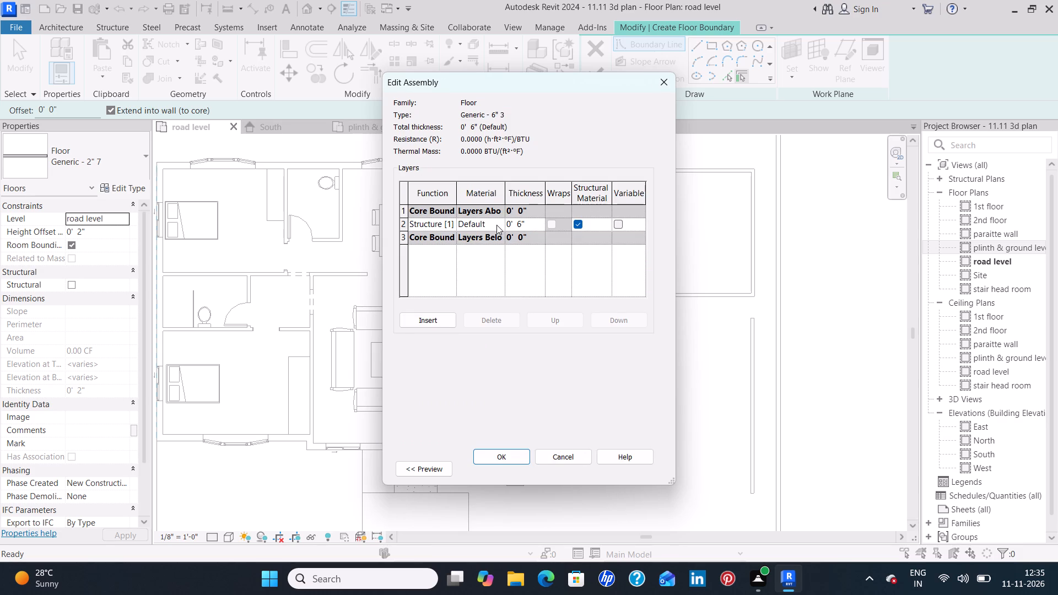
click(501, 225)
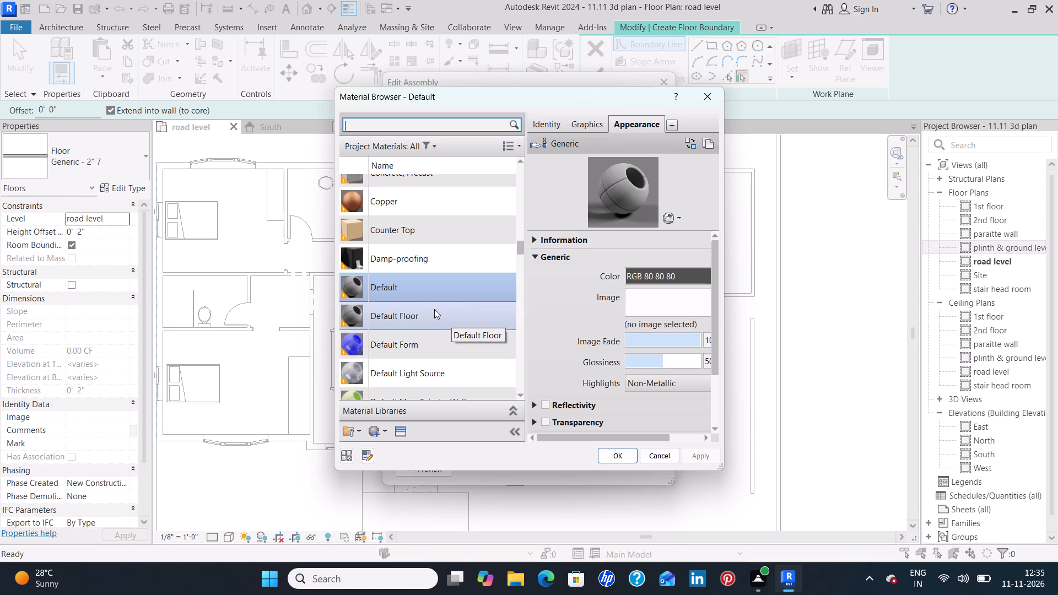
scroll(430, 309, down, 4)
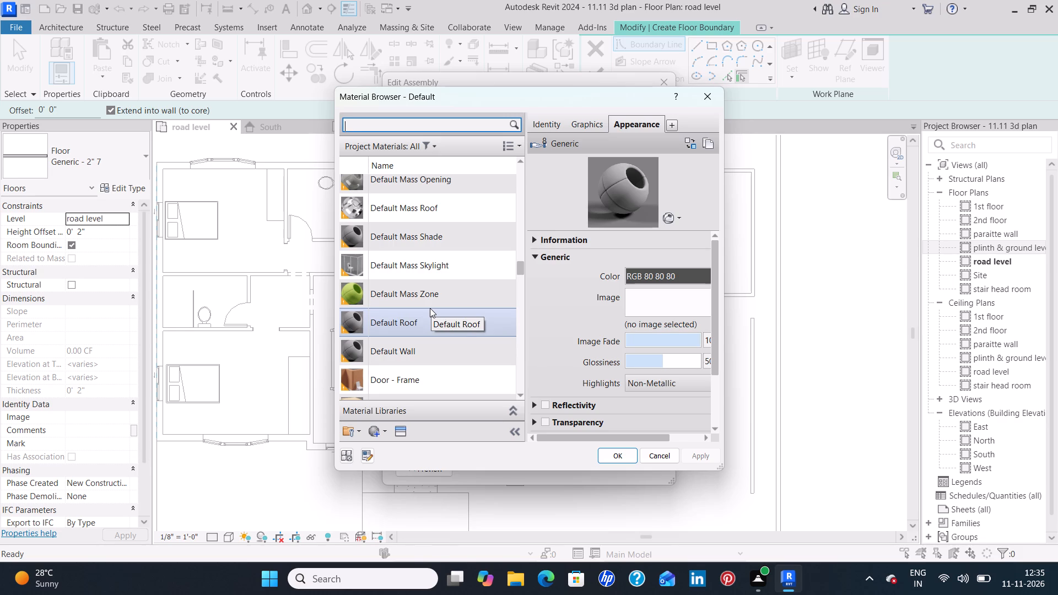
scroll(430, 308, down, 2)
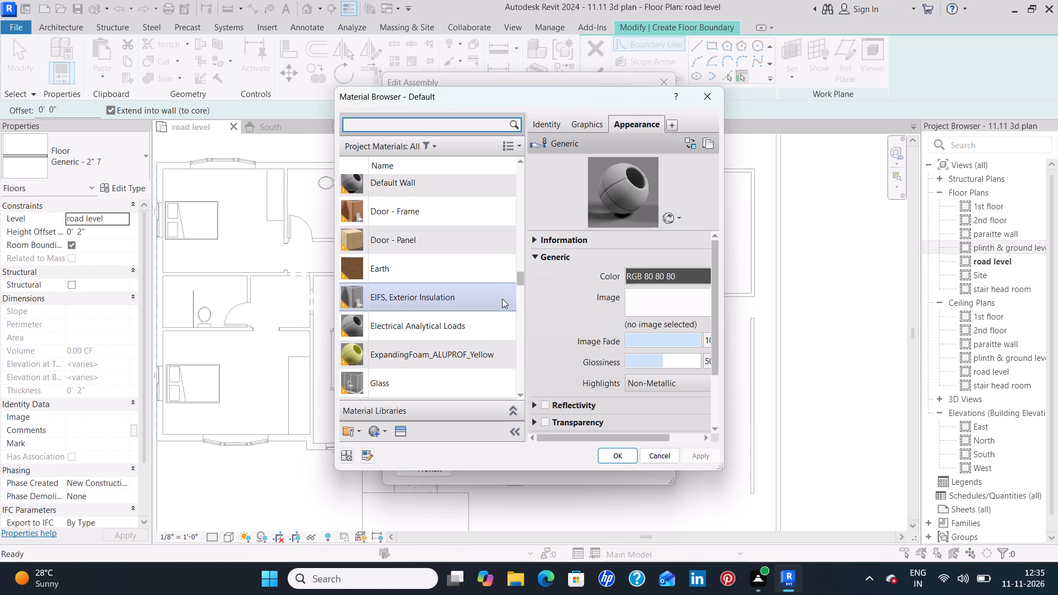
scroll(426, 345, down, 2)
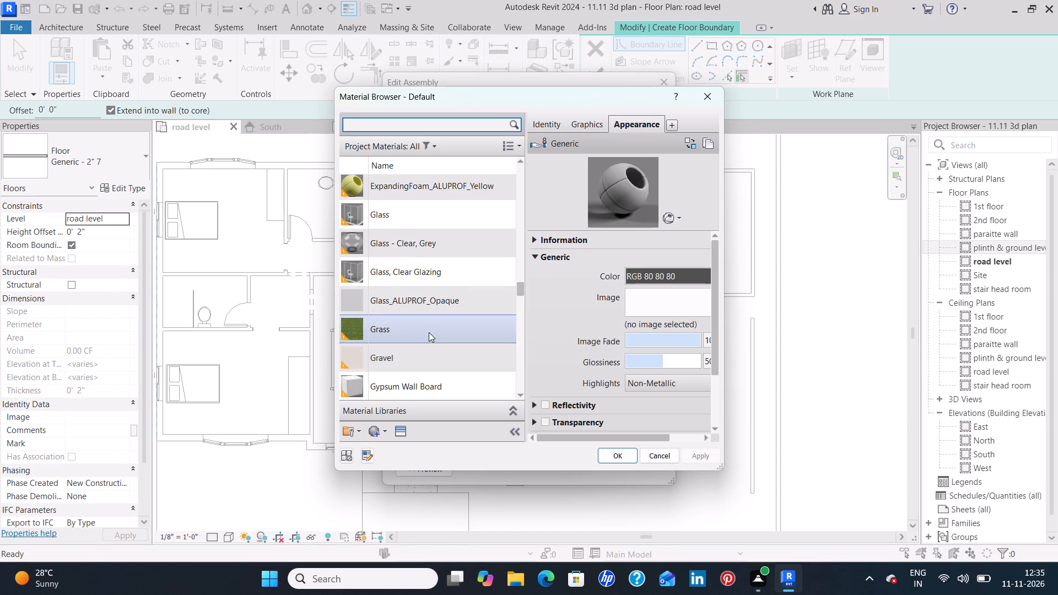
click(429, 331)
click(625, 459)
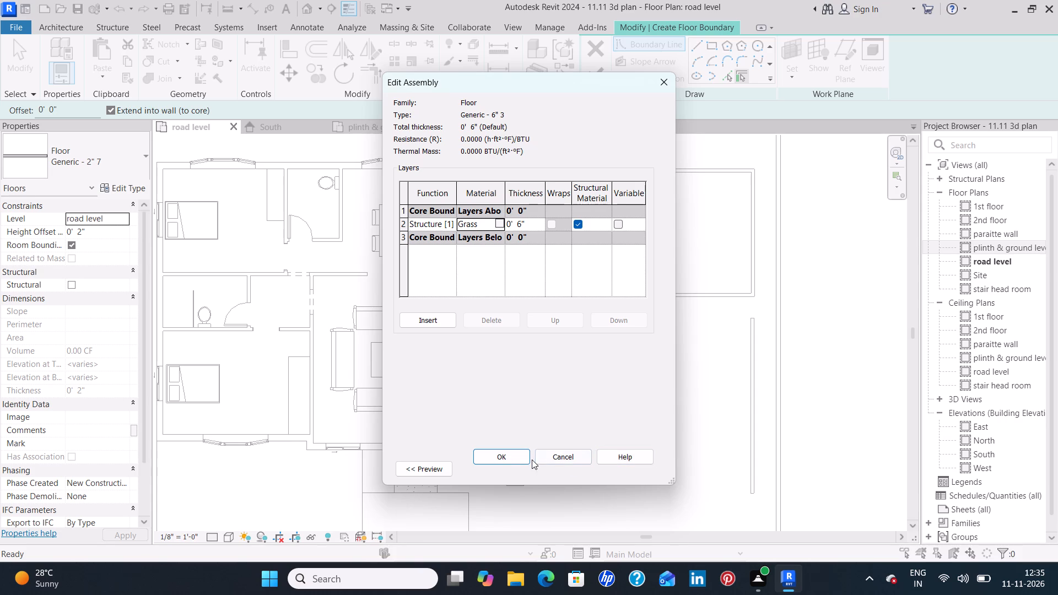
click(501, 461)
click(628, 461)
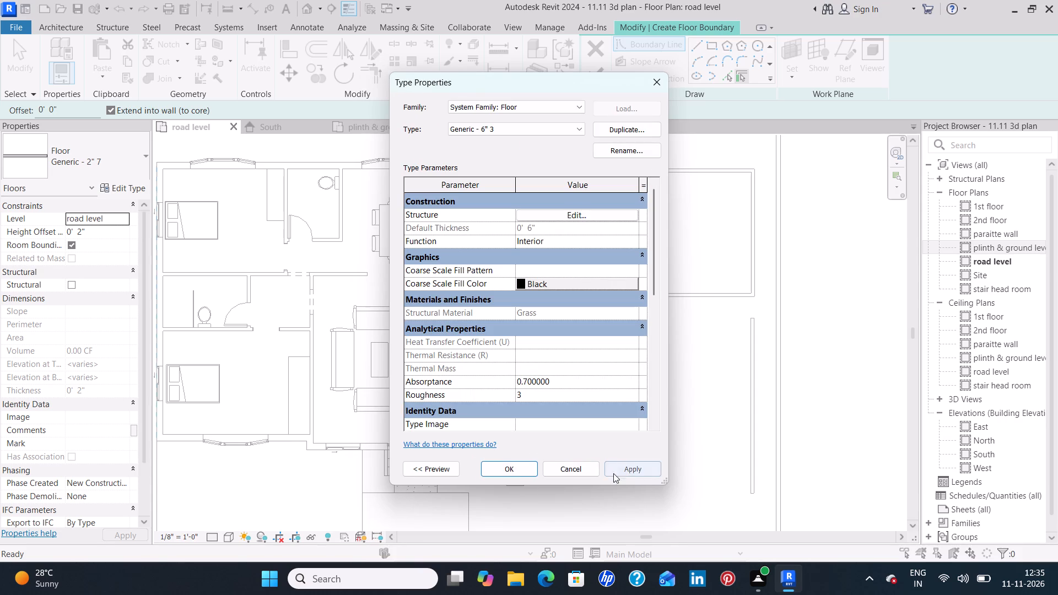
click(516, 469)
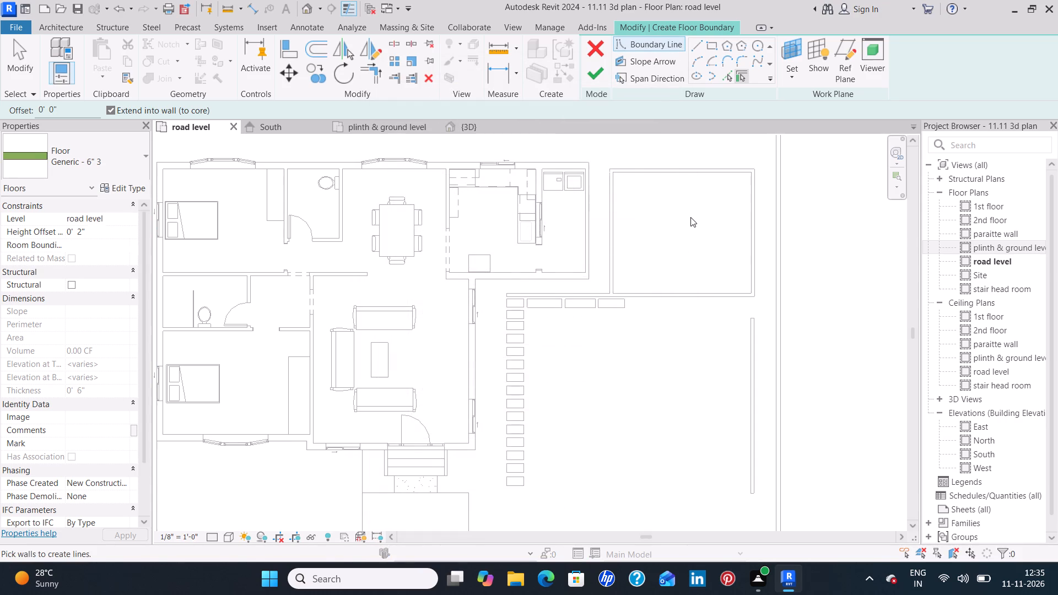
Sketch a 16'-0" by 14'-0" rectangular floor along the inner faces of the walled side-yard enclosure and finish it.
middle_drag(689, 217, 607, 304)
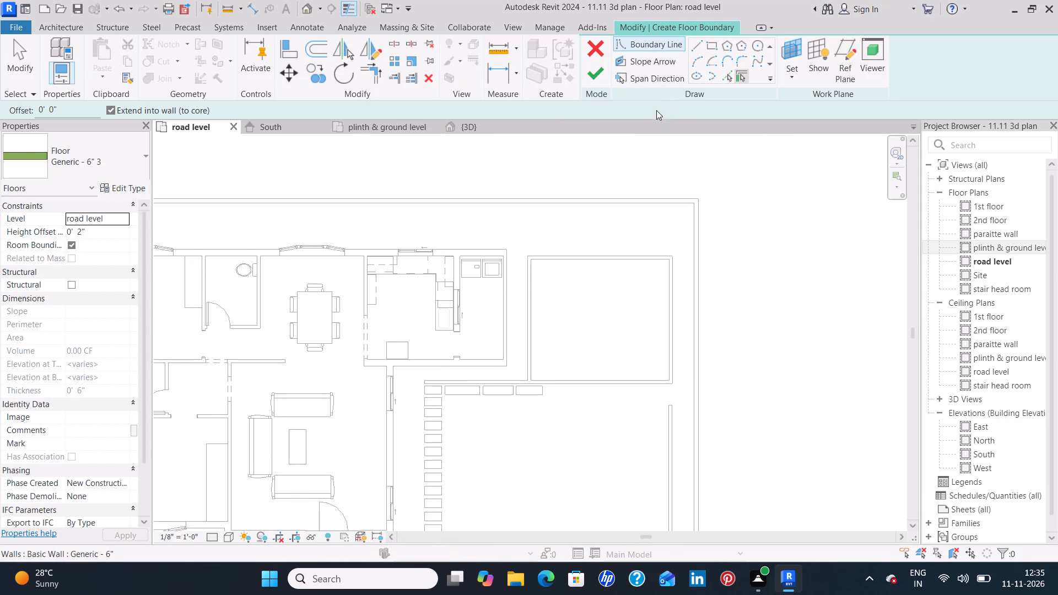
click(712, 42)
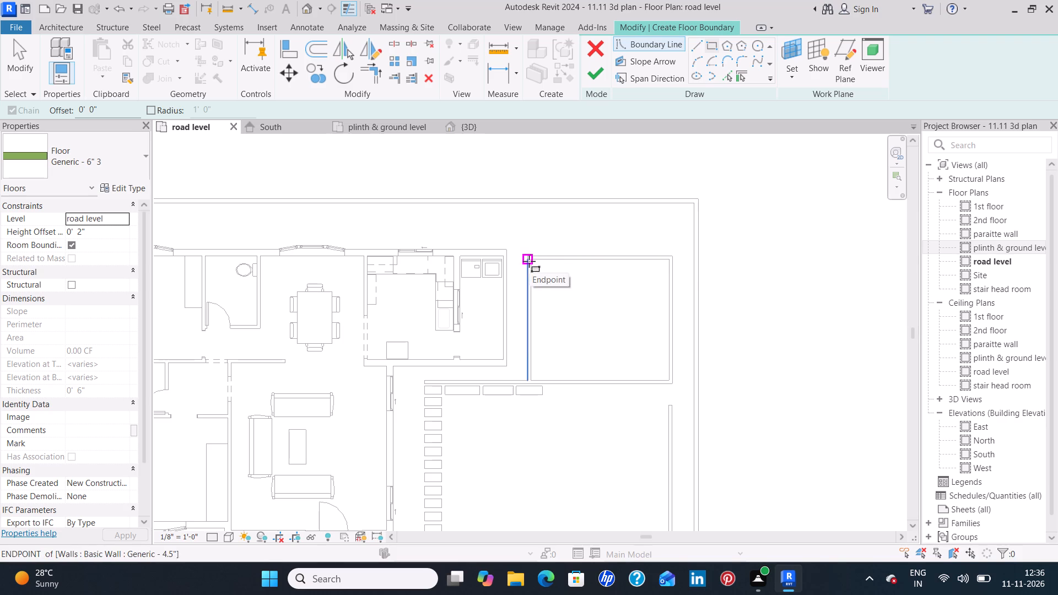
click(531, 260)
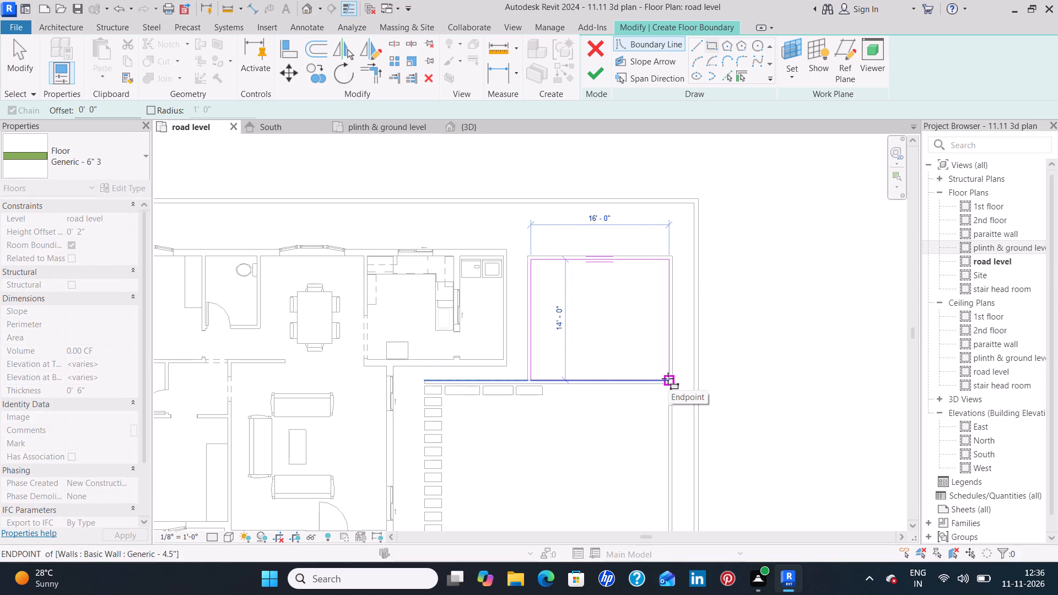
click(668, 378)
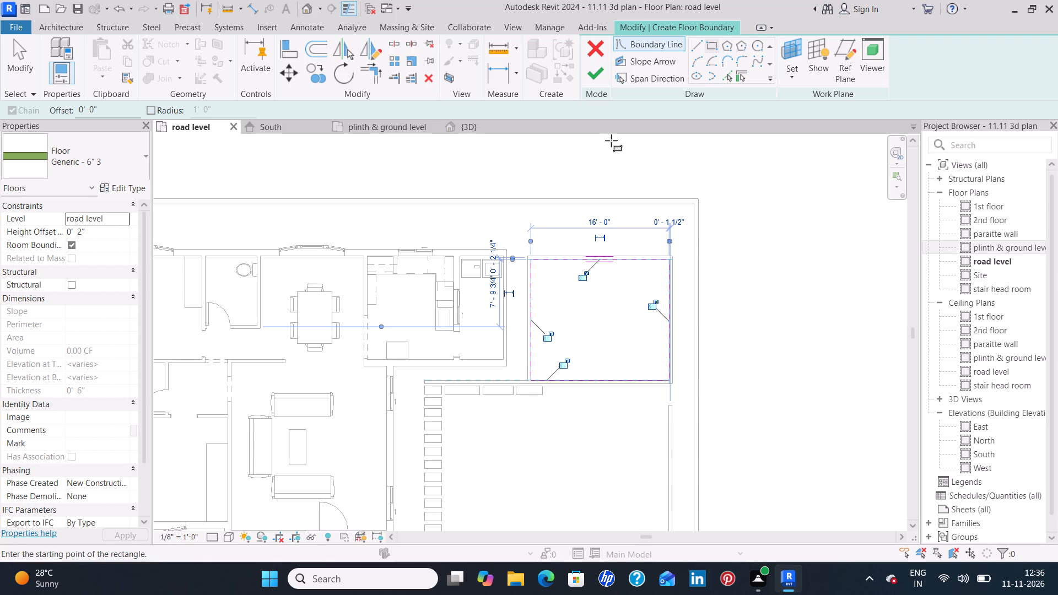
click(598, 78)
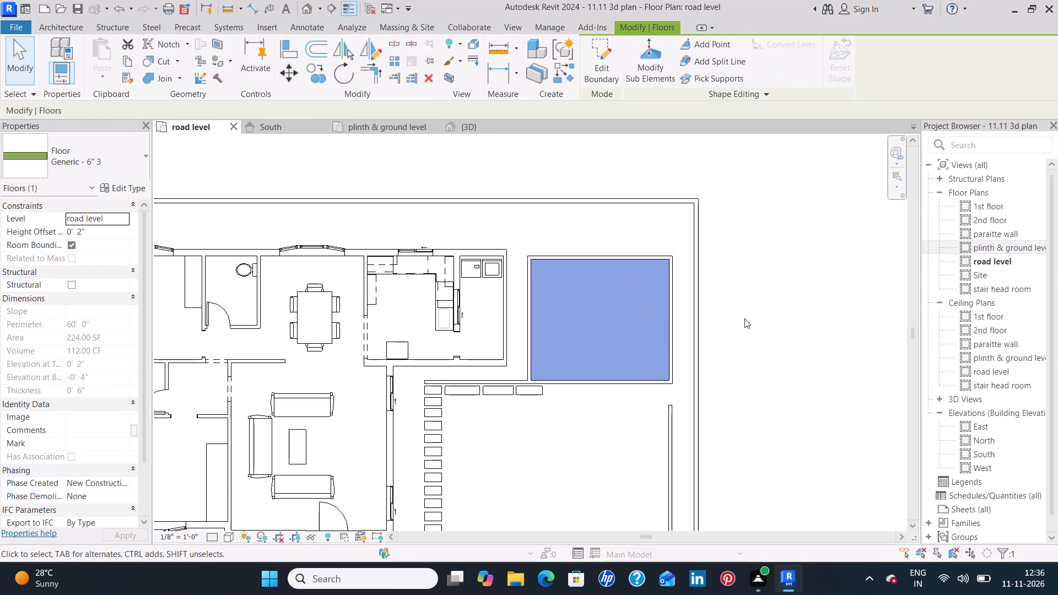
click(744, 318)
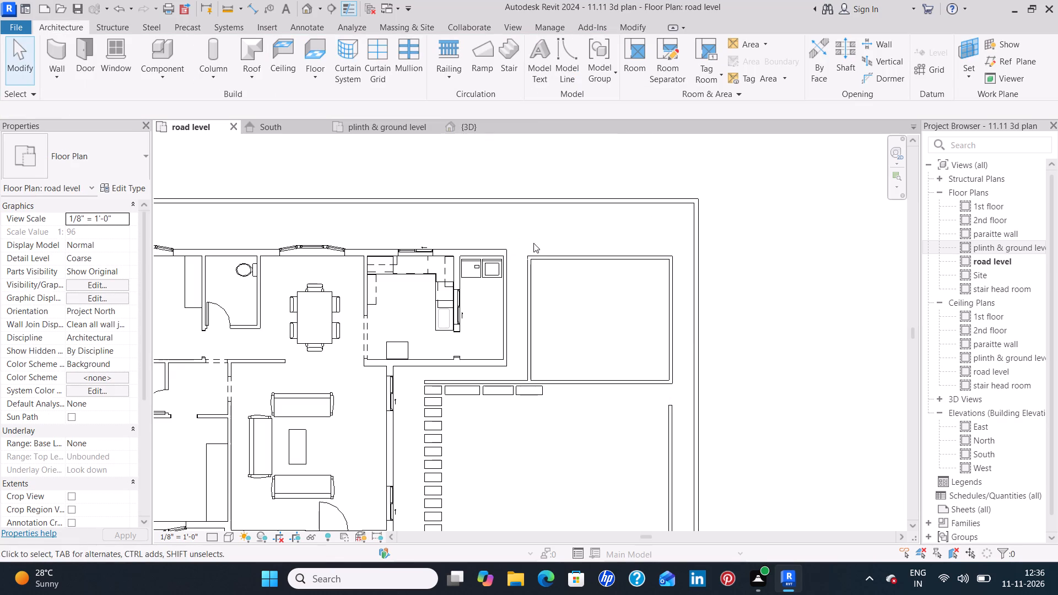
In the 3D view, set the grass floor's height offset from road level to 0.
click(478, 123)
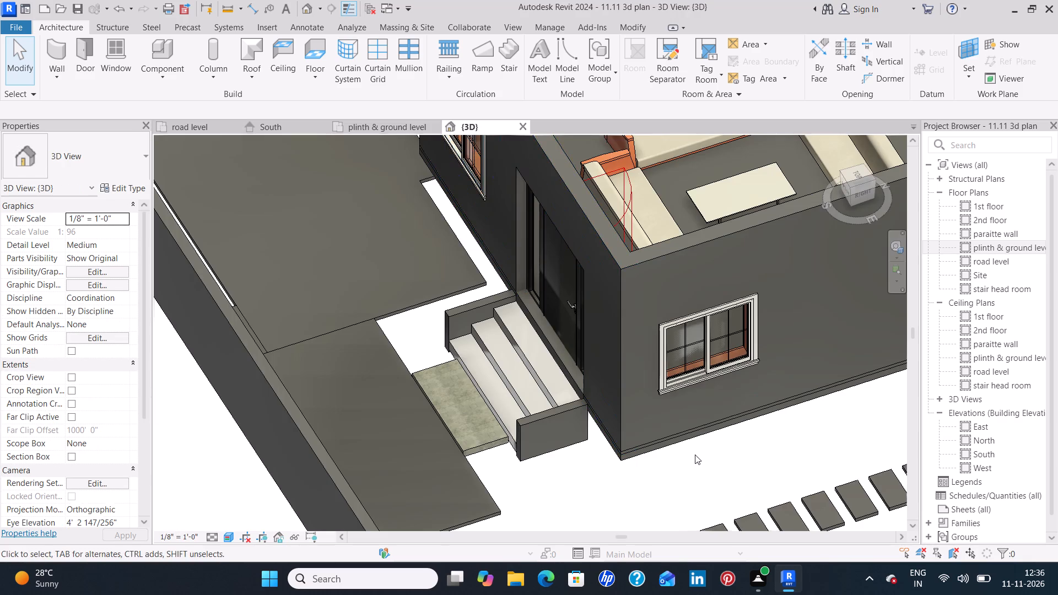
scroll(697, 454, down, 5)
middle_drag(716, 457, 415, 327)
middle_click(400, 314)
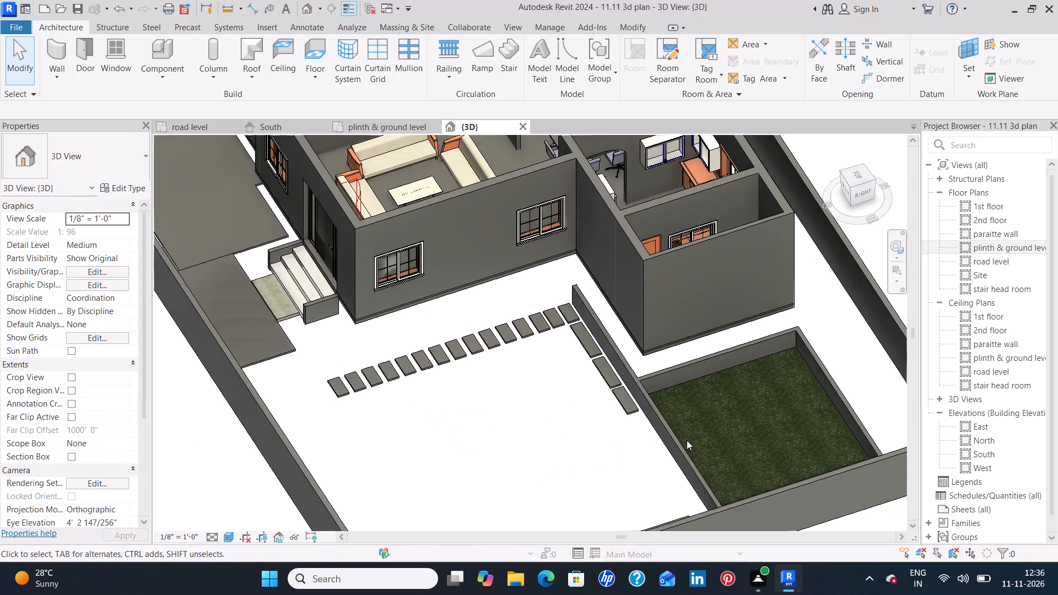
middle_drag(687, 439, 635, 344)
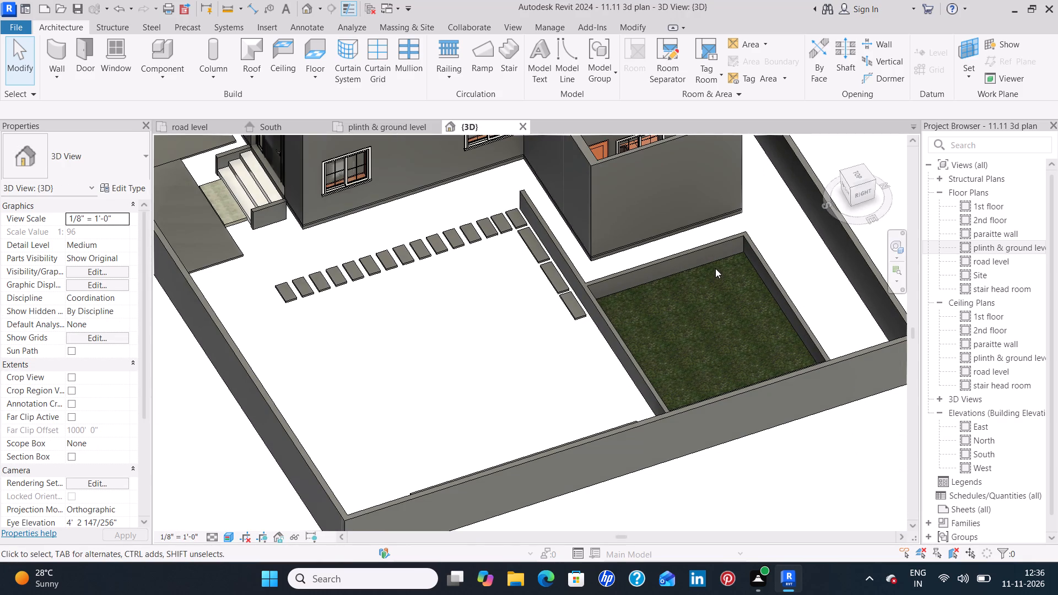
click(717, 263)
click(112, 232)
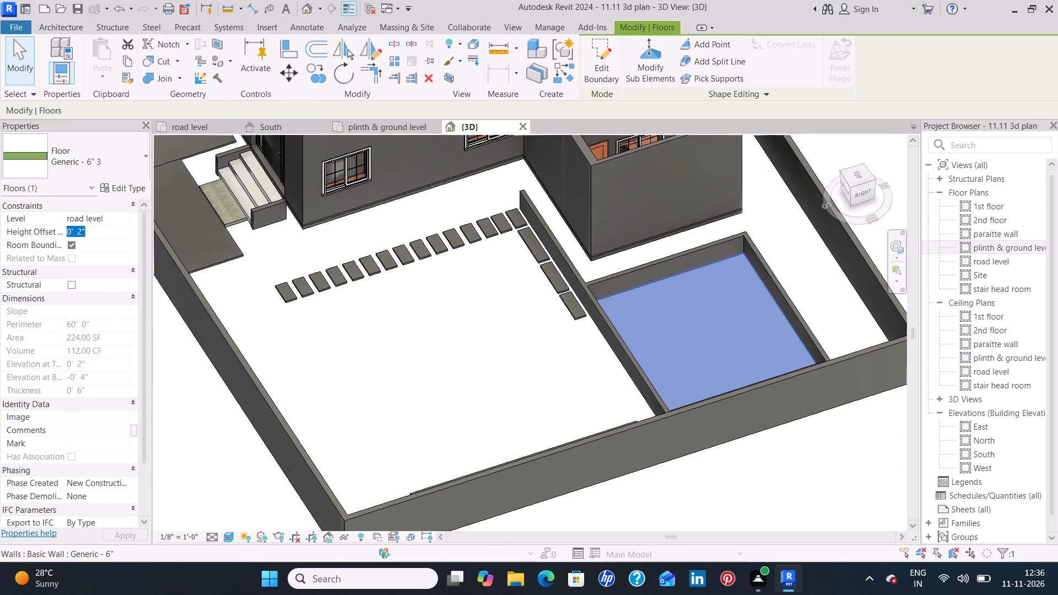
key(BackSpace)
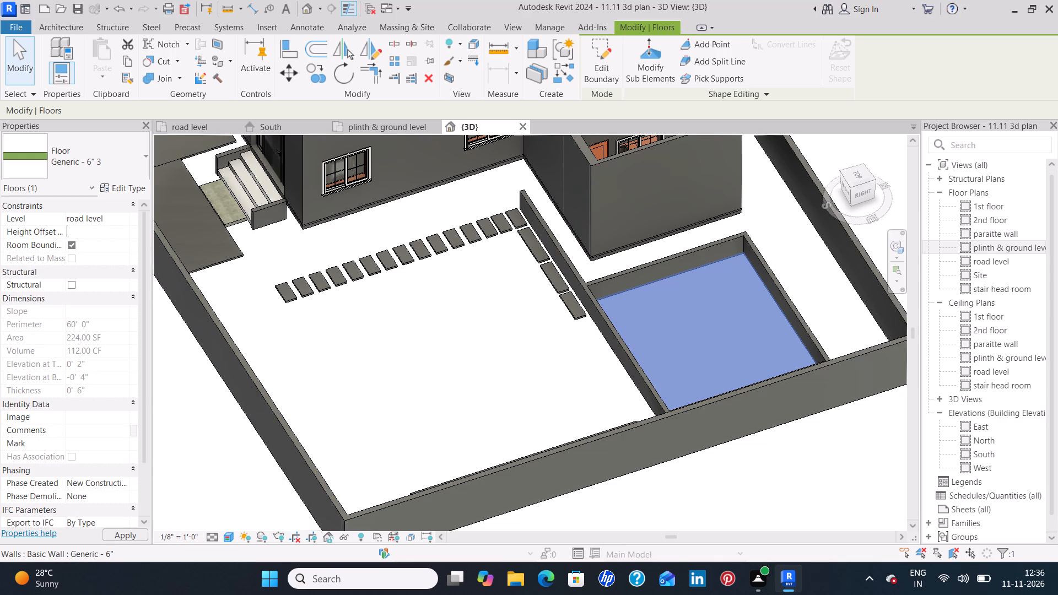
key(0)
key(Return)
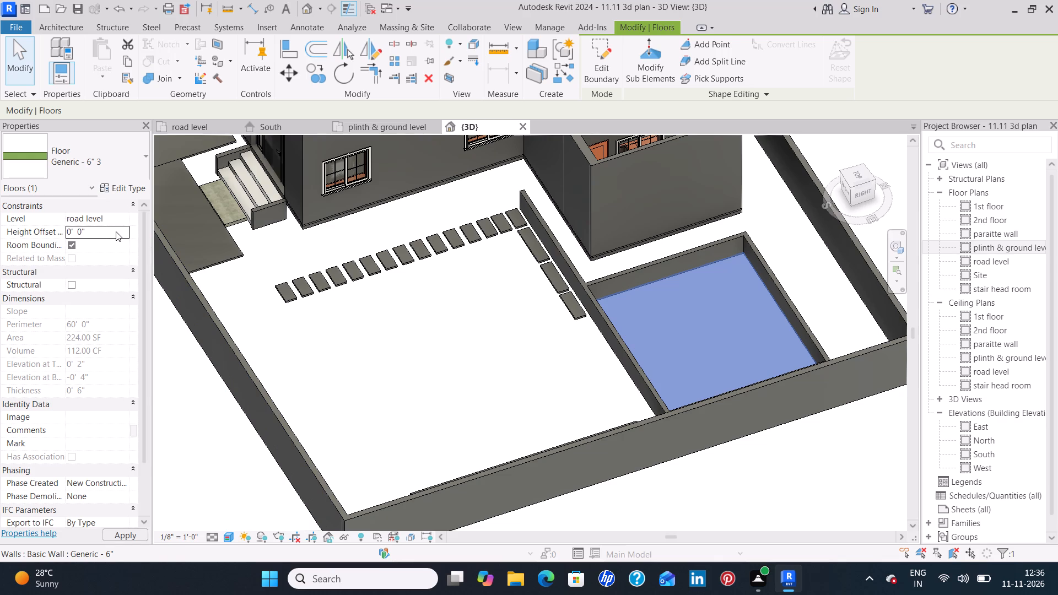
click(378, 355)
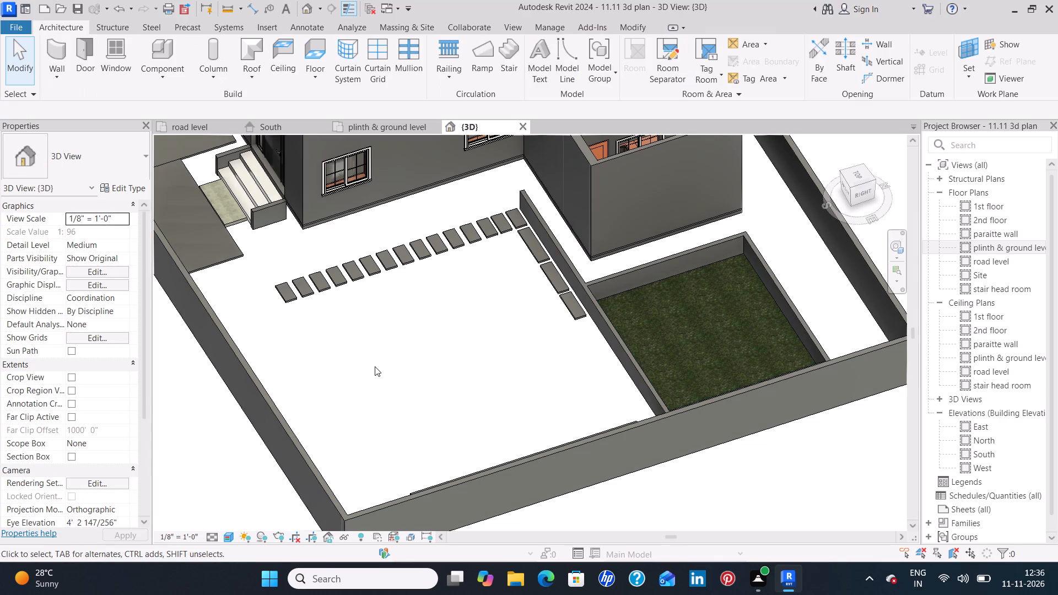
In the road level plan, set the unconnected height of the four grass enclosure walls and the separate side-yard wall to 1'.
middle_drag(688, 325, 579, 389)
scroll(579, 393, down, 3)
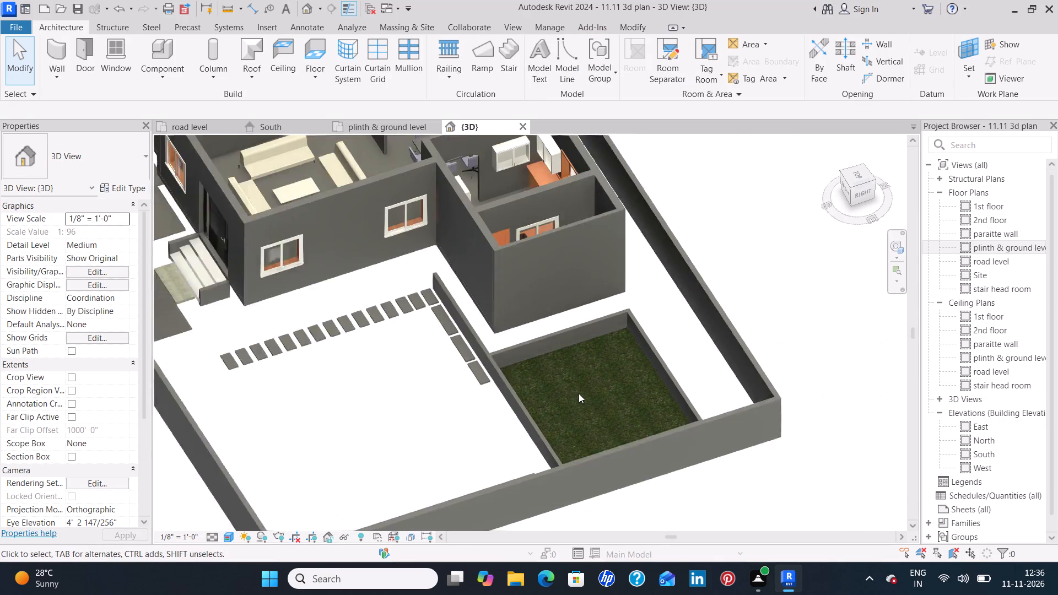
middle_drag(585, 393, 627, 344)
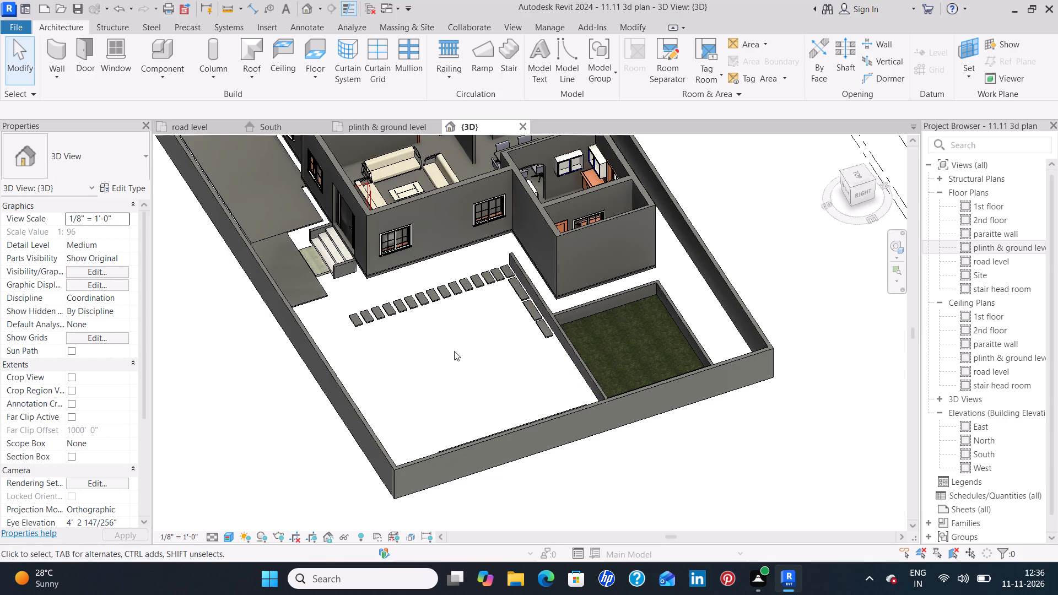
click(166, 126)
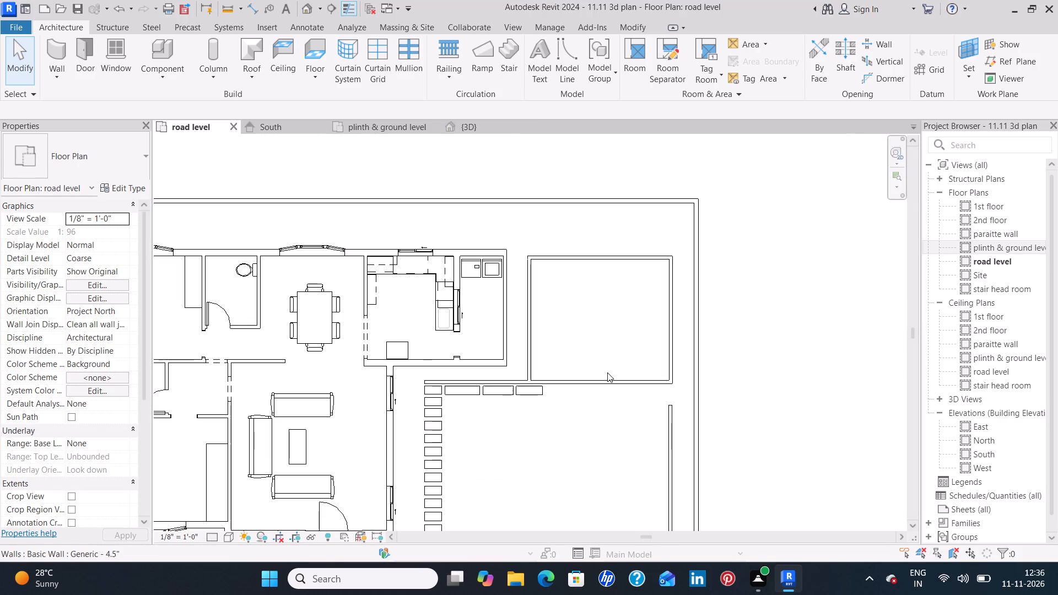
click(604, 385)
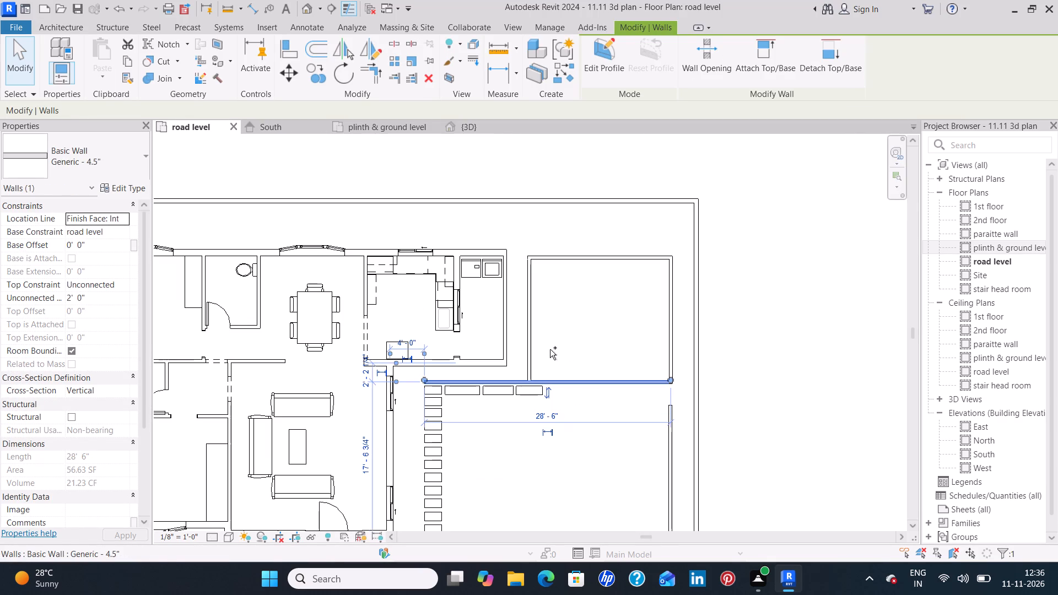
ctrl+drag(530, 336, 530, 331)
ctrl+click(573, 256)
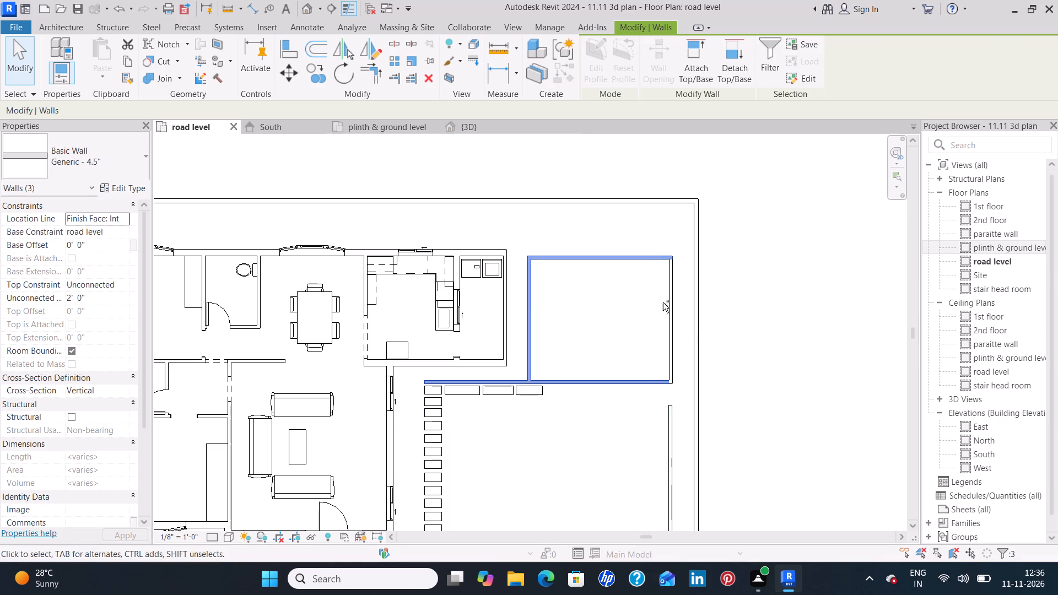
ctrl+drag(668, 331, 668, 342)
ctrl+click(670, 466)
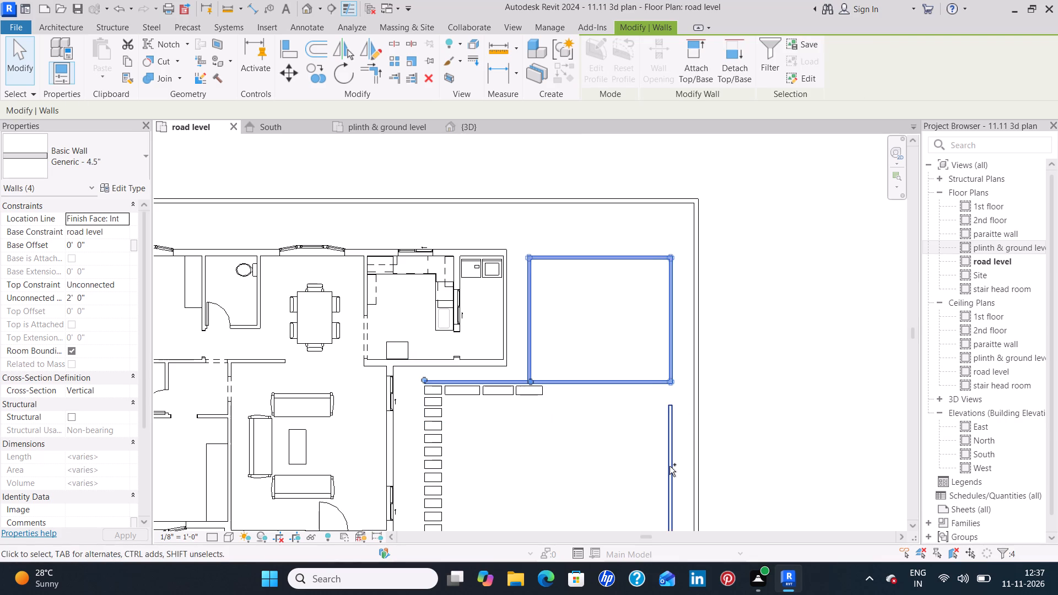
click(100, 292)
key(BackSpace)
text(1')
key(Return)
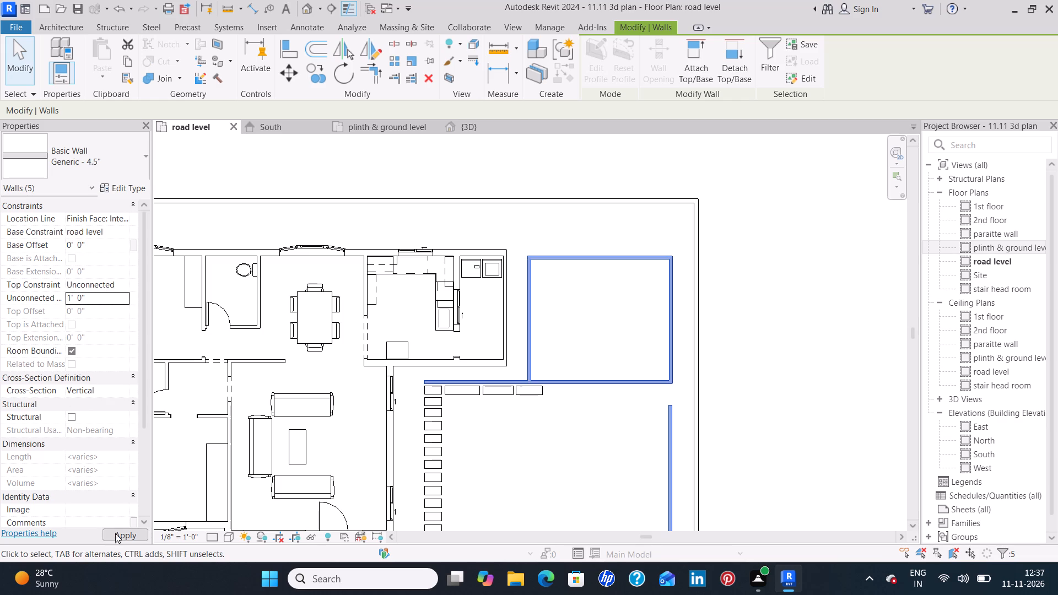
click(120, 547)
click(554, 450)
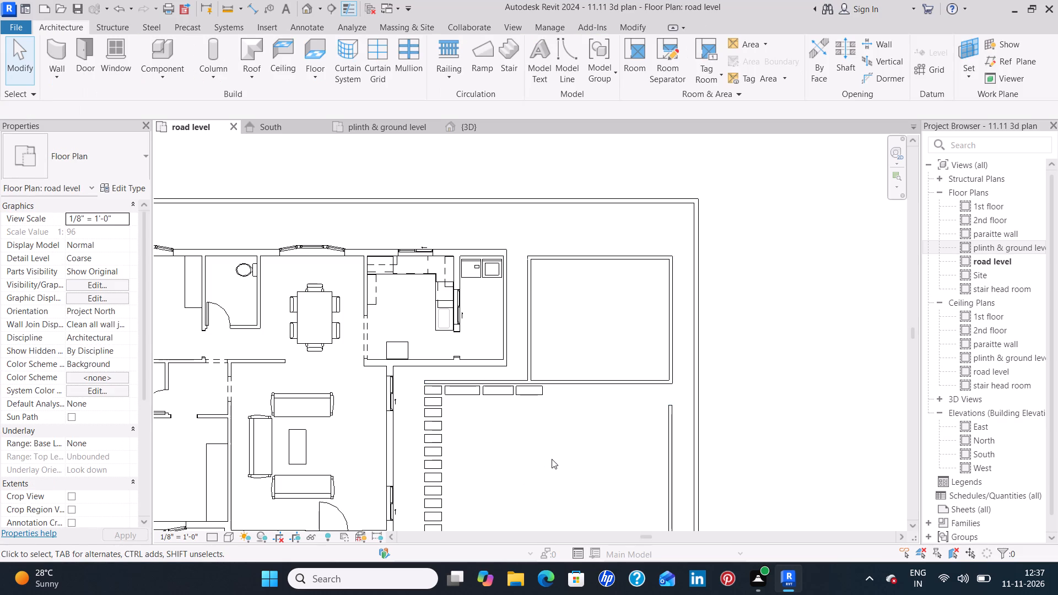
In the road level plan, set the unconnected height of the four grass enclosure walls and the separate side-yard wall to 6".
scroll(552, 459, down, 1)
click(471, 120)
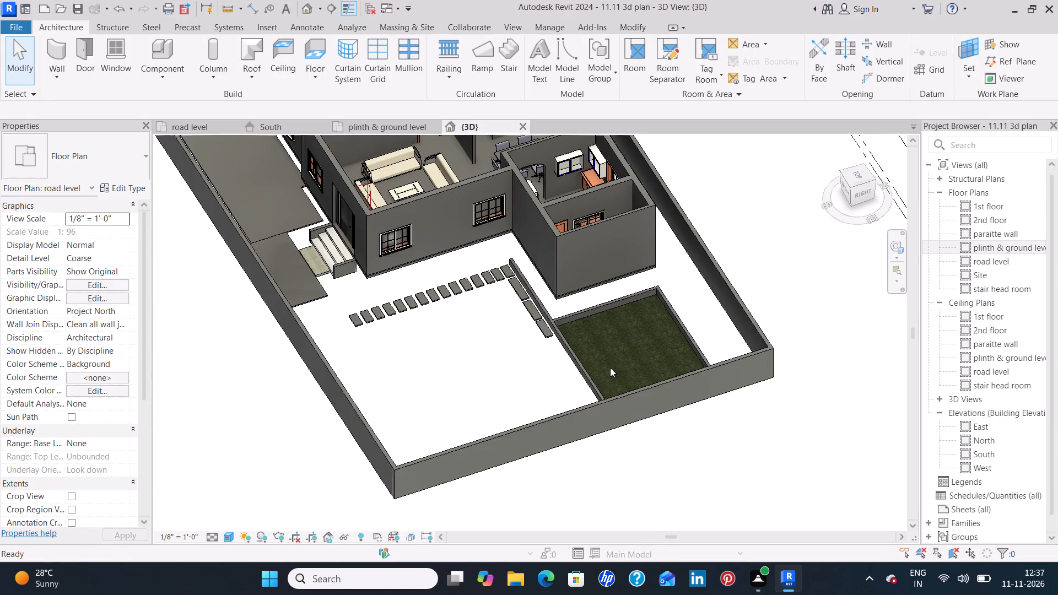
scroll(618, 349, up, 5)
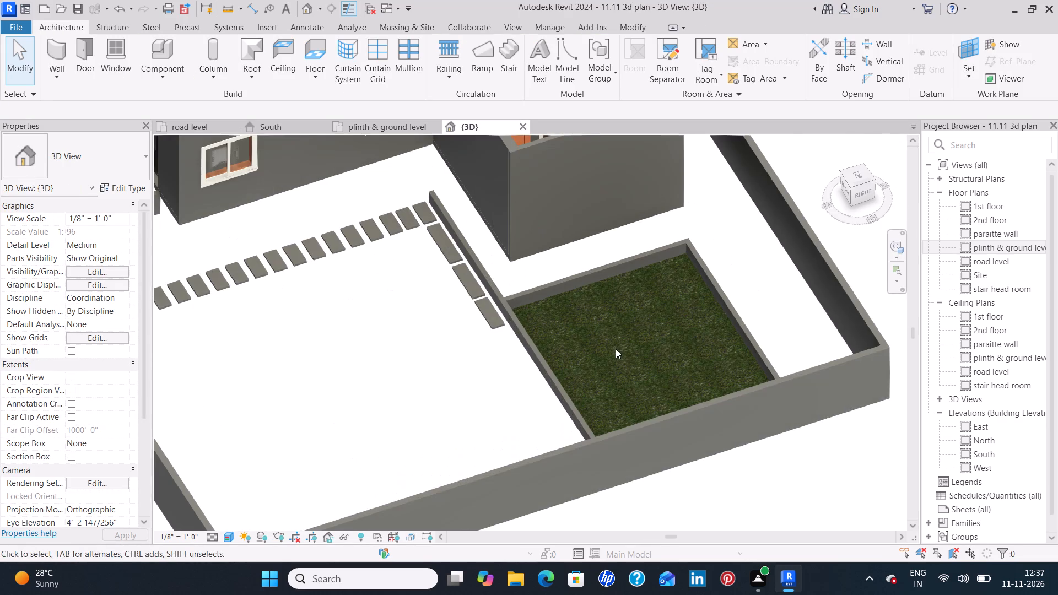
scroll(616, 349, up, 3)
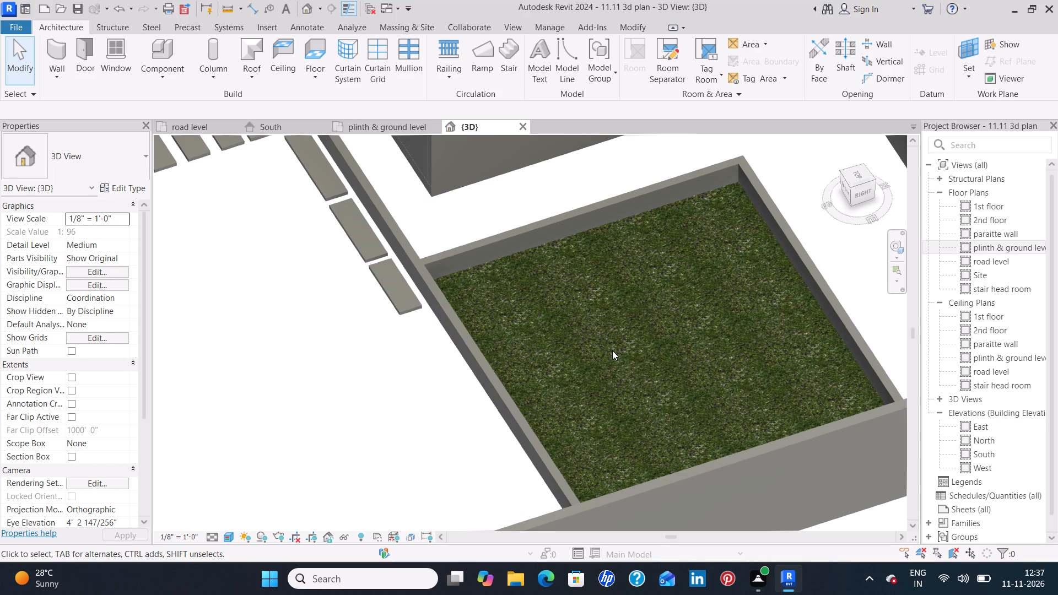
scroll(612, 350, down, 4)
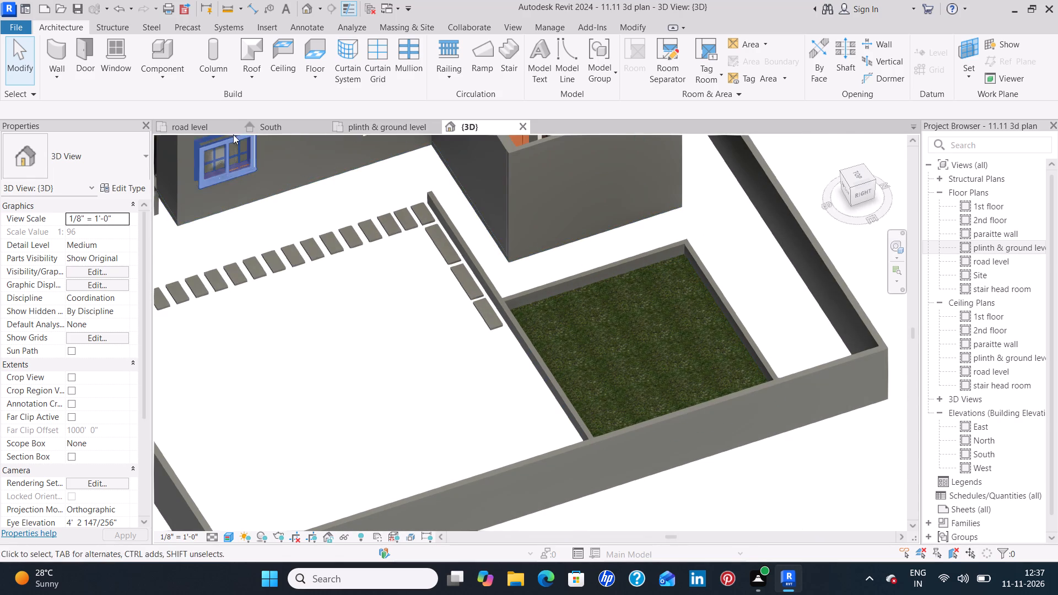
click(208, 121)
click(593, 390)
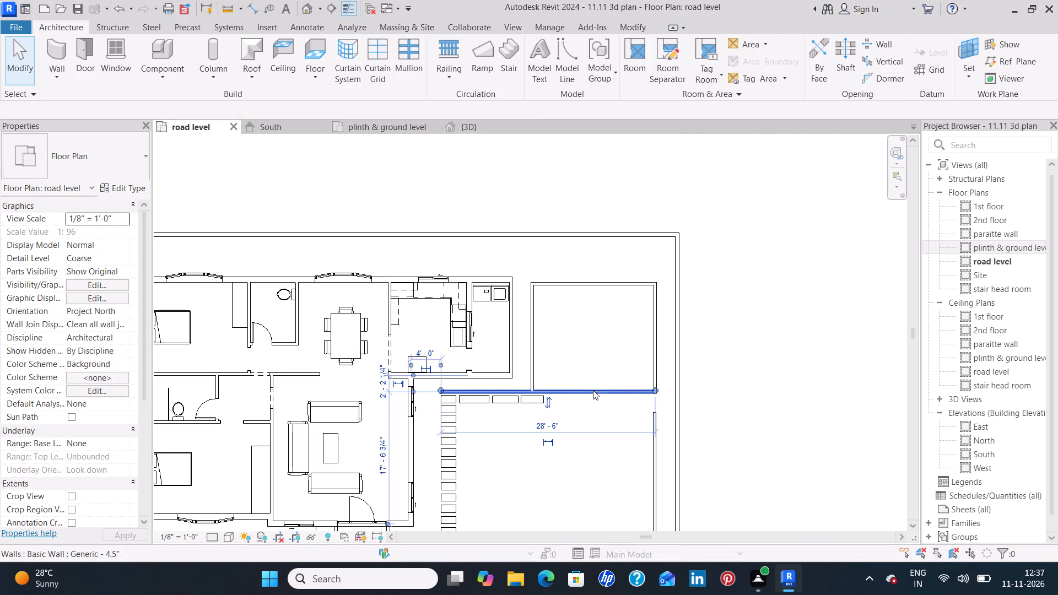
ctrl+drag(529, 354, 529, 336)
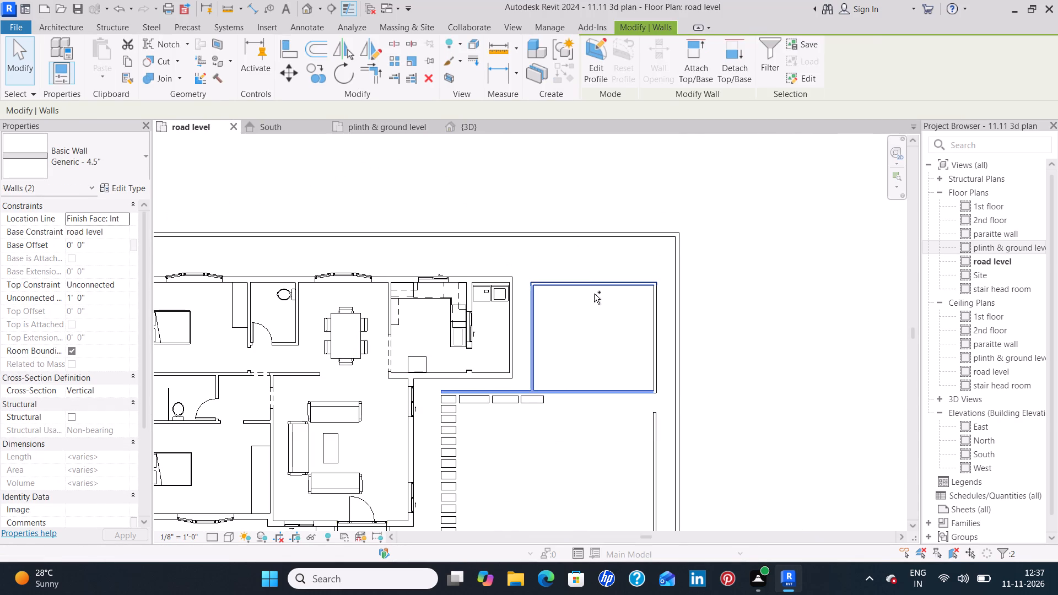
ctrl+click(596, 284)
ctrl+drag(656, 342, 661, 358)
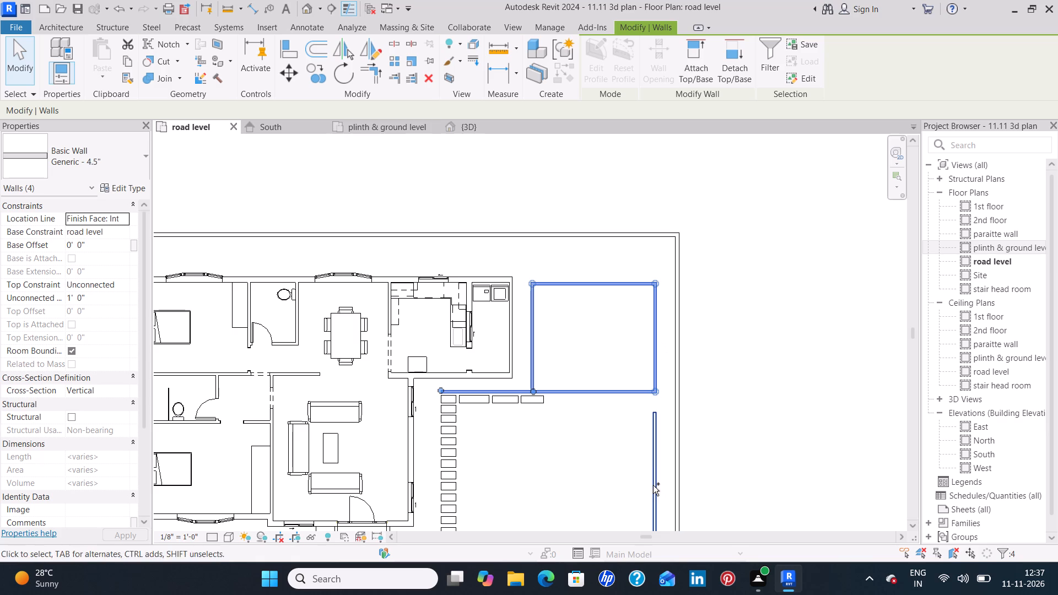
ctrl+click(652, 487)
click(107, 300)
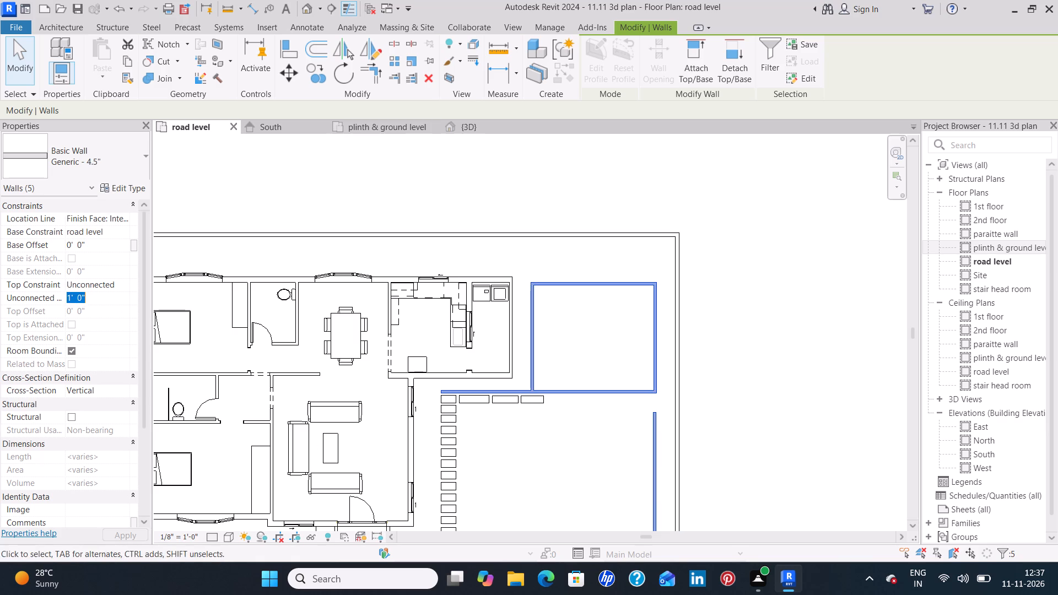
key(BackSpace)
text(6")
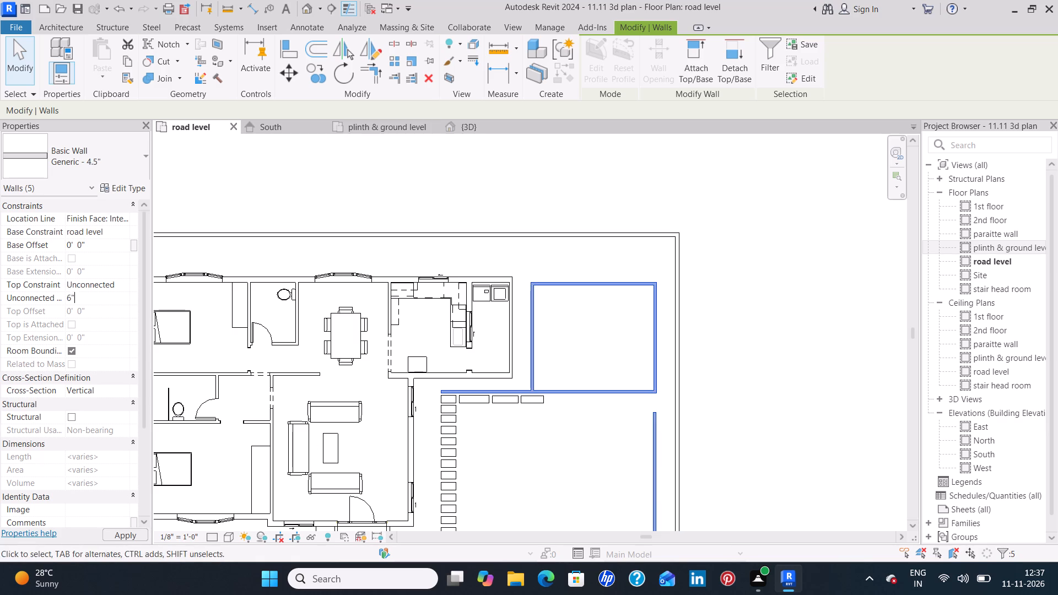
key(Return)
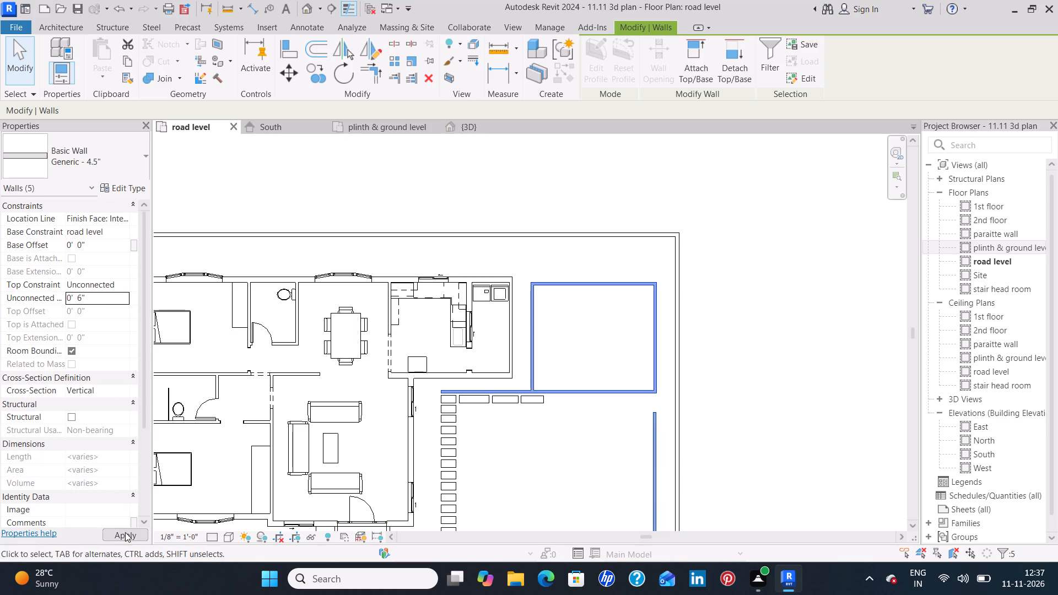
click(126, 535)
click(528, 469)
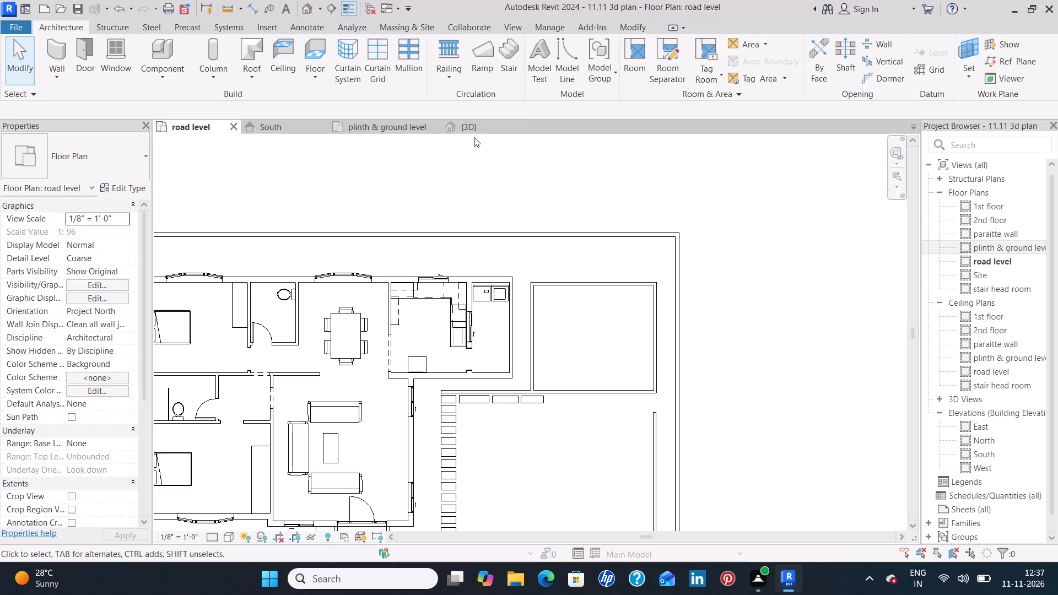
Examine the low walls around the grass floor and the neighbouring stepping slabs up close in the 3D view.
click(471, 127)
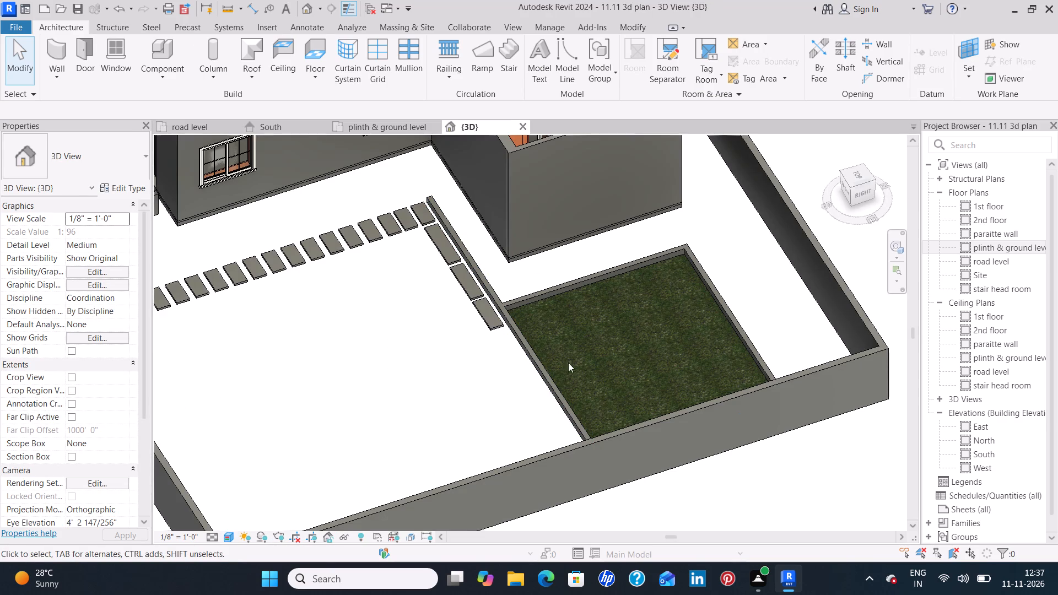
scroll(496, 318, up, 9)
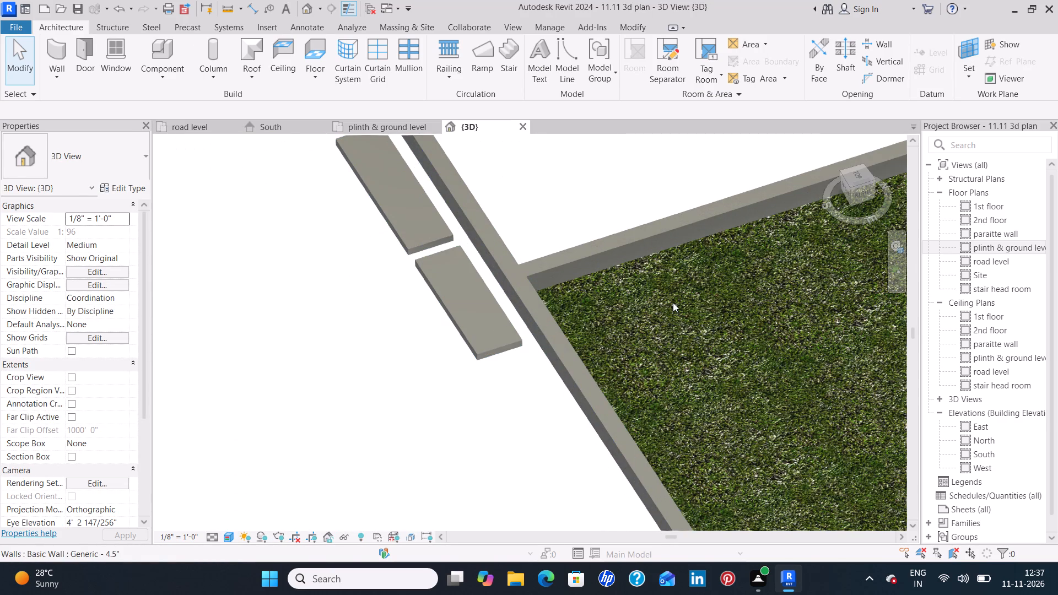
scroll(673, 302, down, 7)
middle_drag(711, 346, 615, 392)
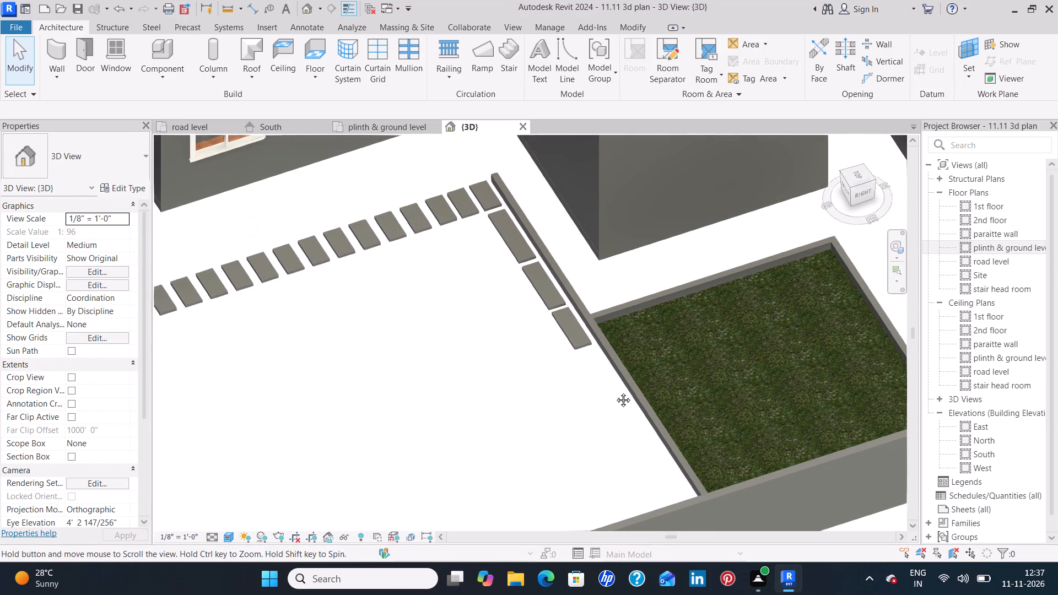
middle_drag(615, 392, 604, 398)
scroll(649, 408, up, 4)
scroll(415, 342, up, 6)
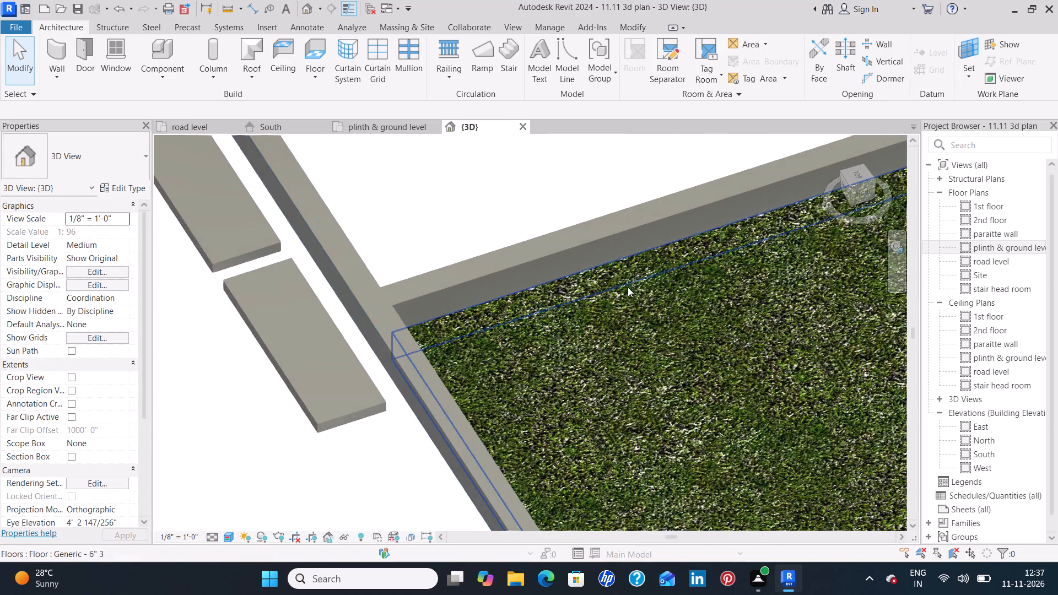
scroll(624, 286, up, 1)
scroll(628, 293, down, 9)
middle_drag(707, 351, 591, 403)
scroll(583, 405, up, 2)
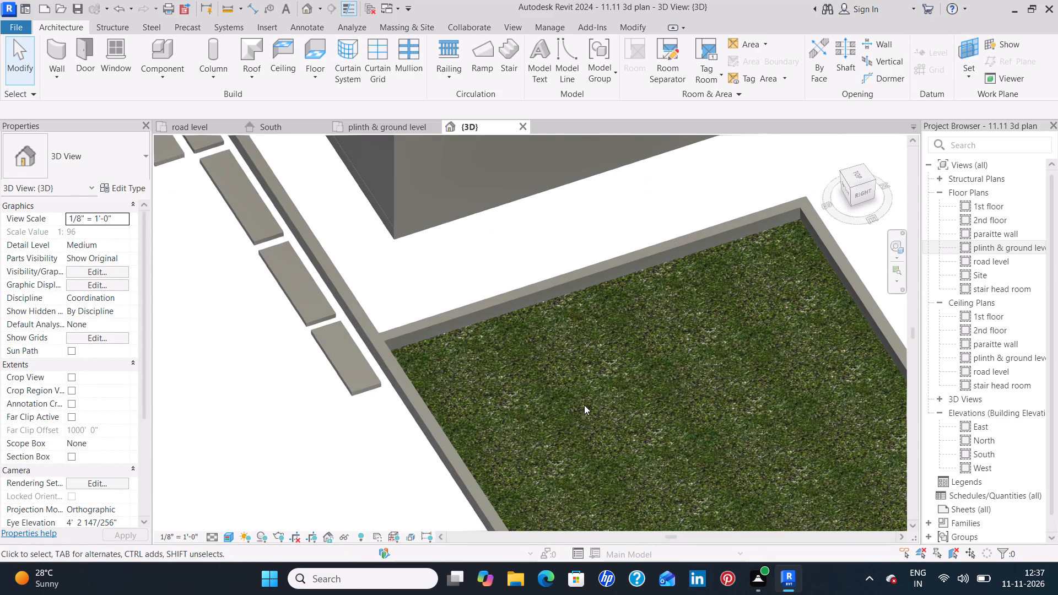
scroll(587, 404, down, 7)
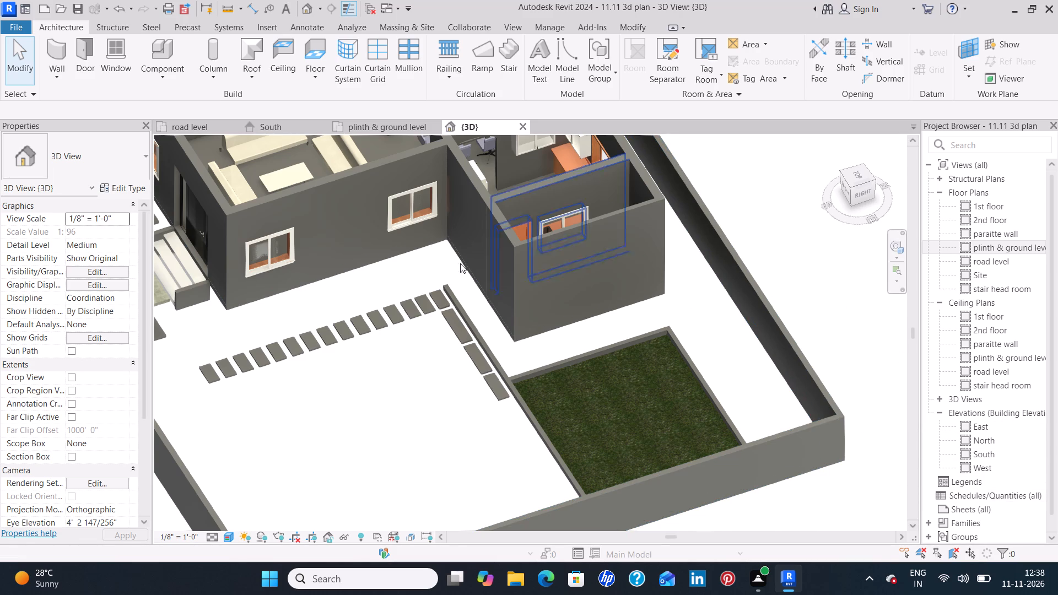
Start a new floor in the road level plan and duplicate its type as Generic - 6" 4.
click(205, 131)
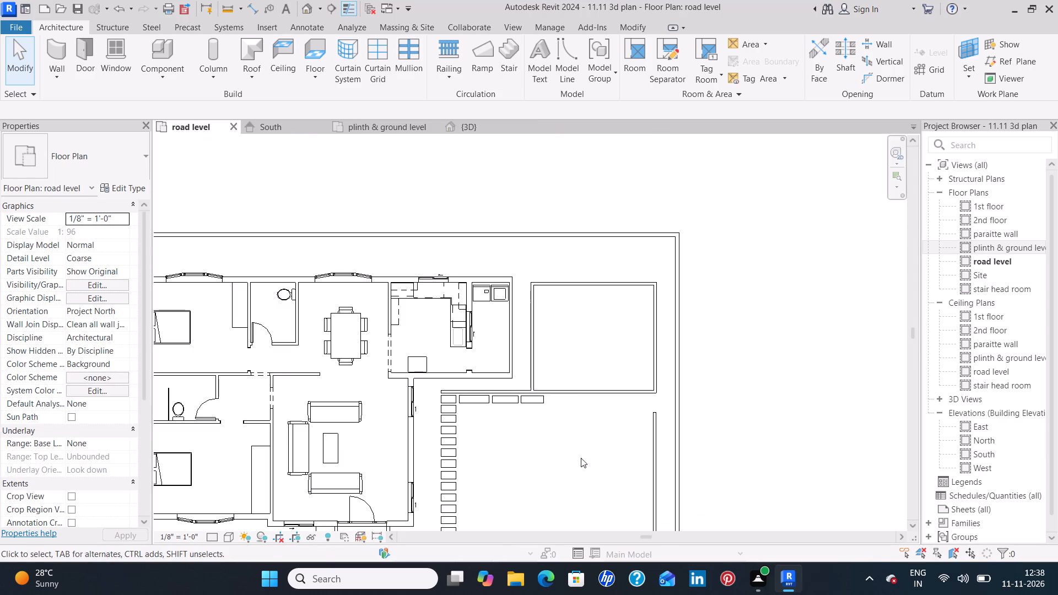
middle_drag(571, 450, 580, 343)
scroll(575, 350, down, 2)
middle_drag(557, 376, 603, 420)
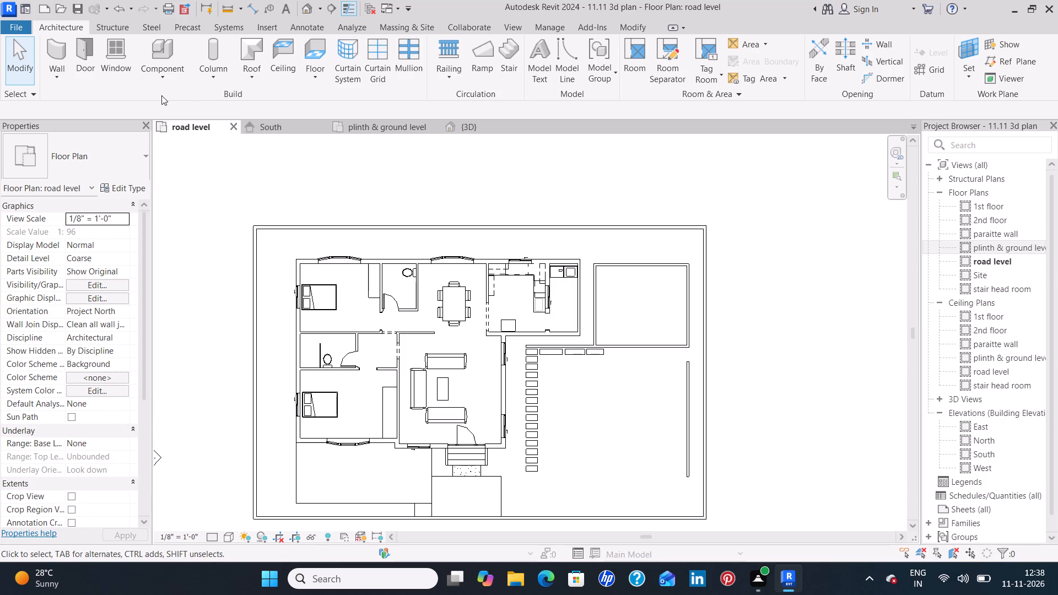
click(316, 55)
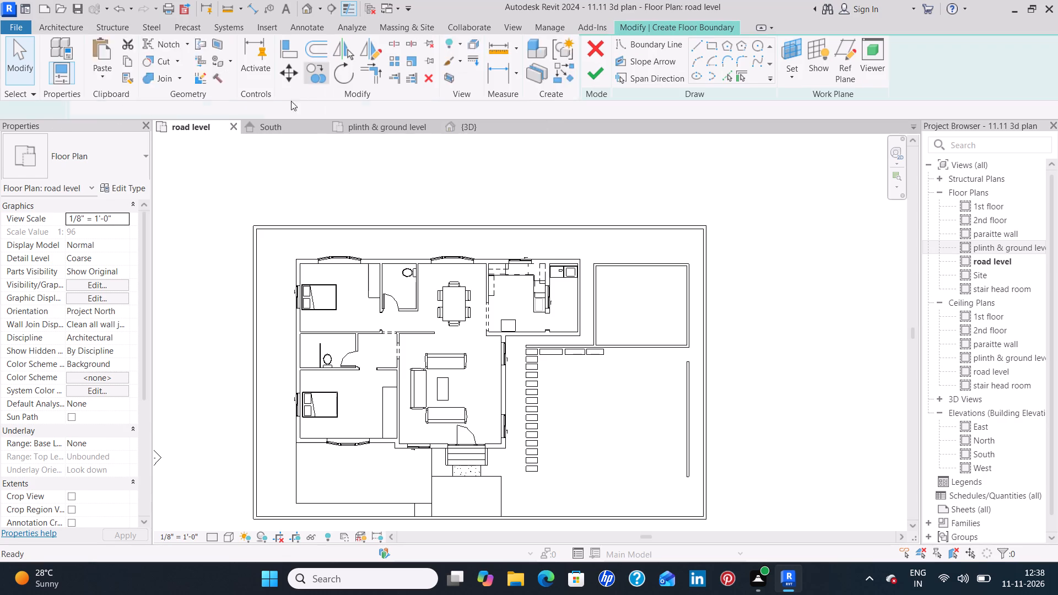
click(139, 188)
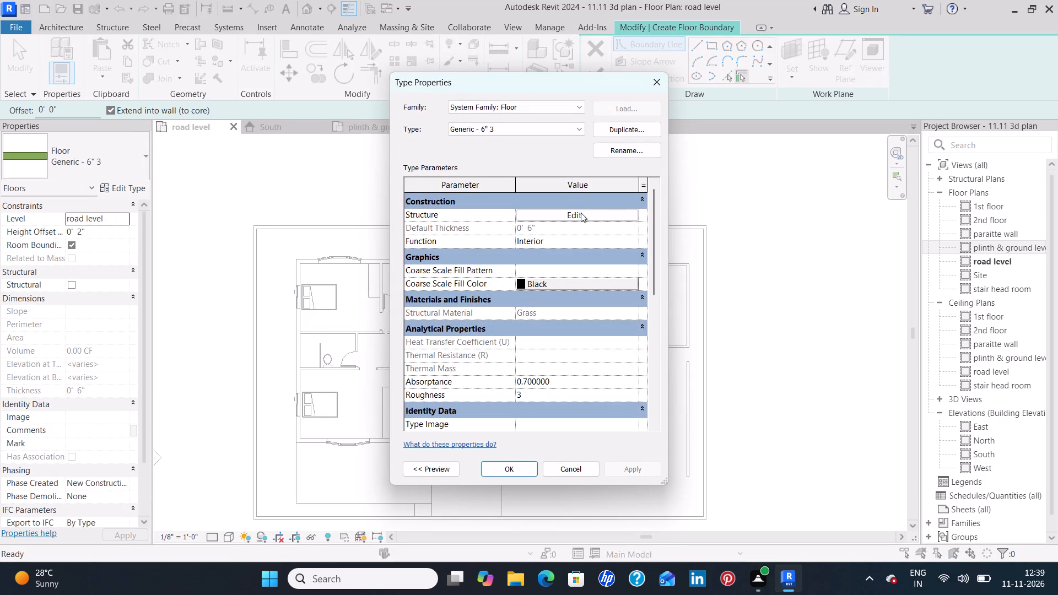
click(612, 128)
click(529, 313)
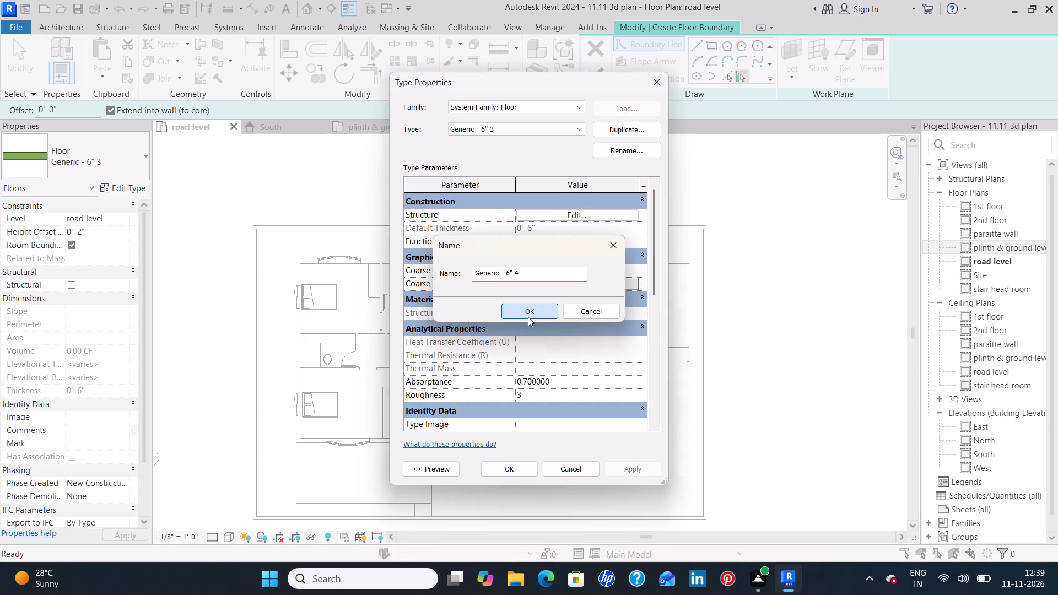
click(504, 473)
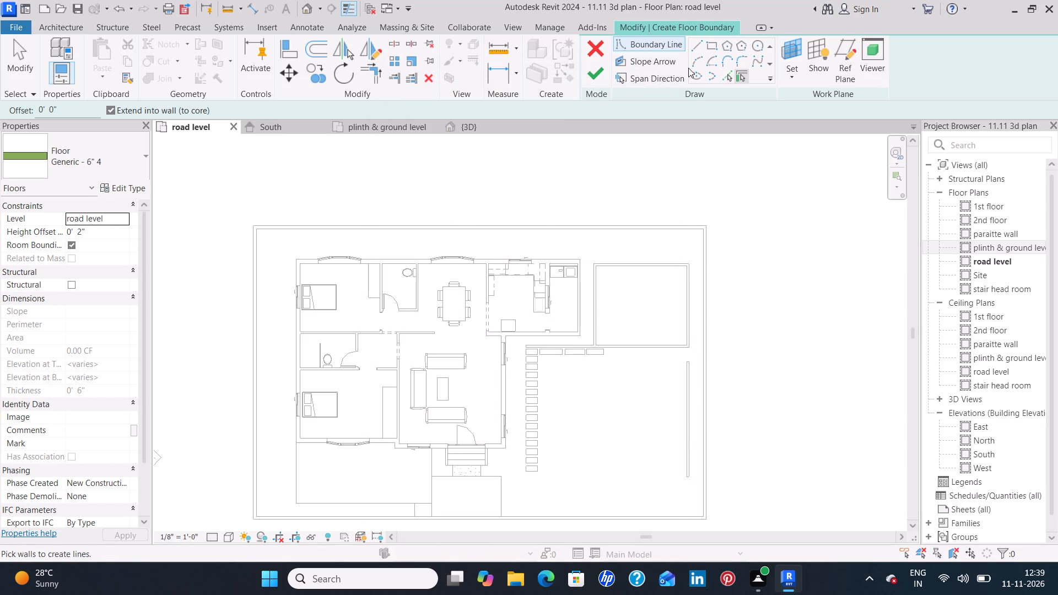
Sketch the floor's closed outer boundary with straight lines along the outer faces of the compound wall, 51'-7 1/2" deep.
click(696, 43)
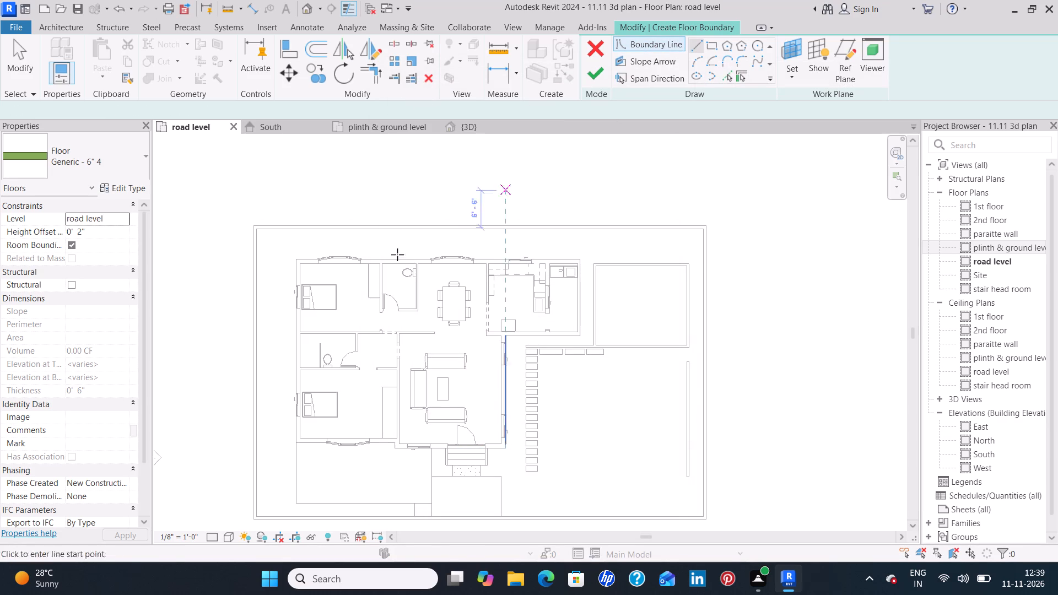
click(253, 224)
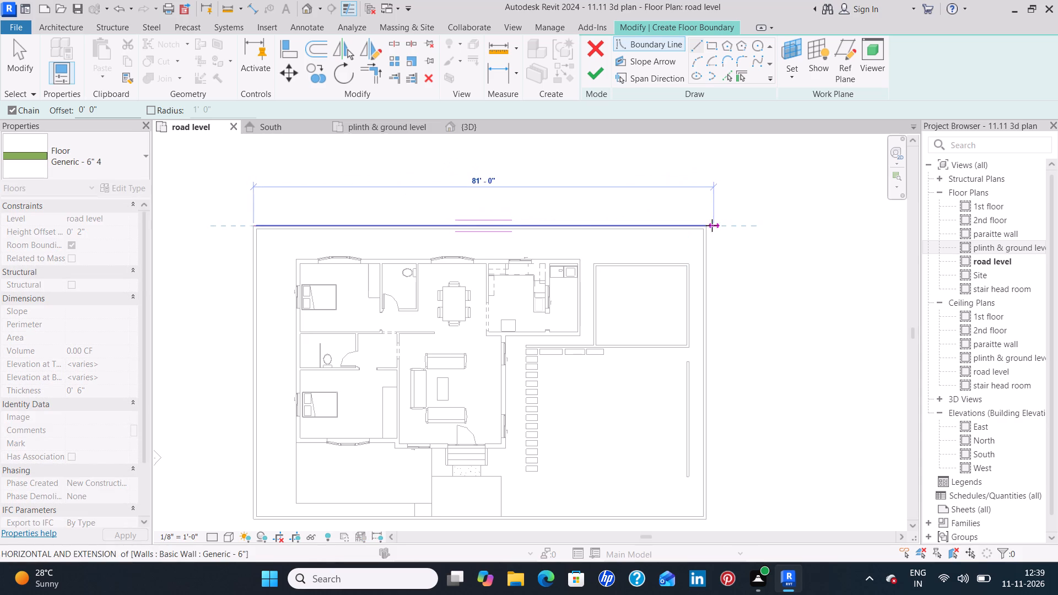
click(706, 225)
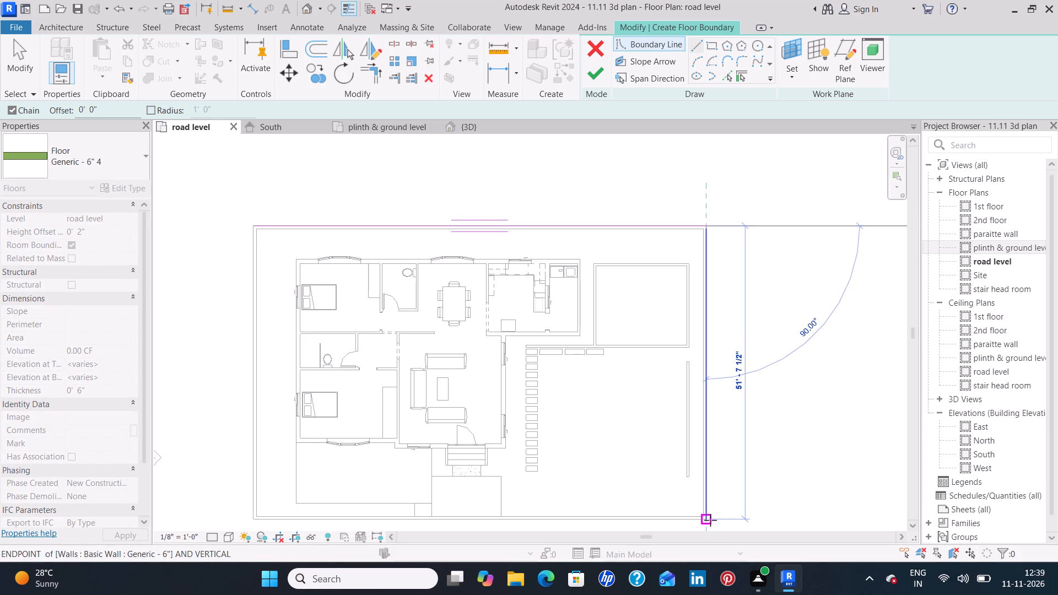
click(710, 520)
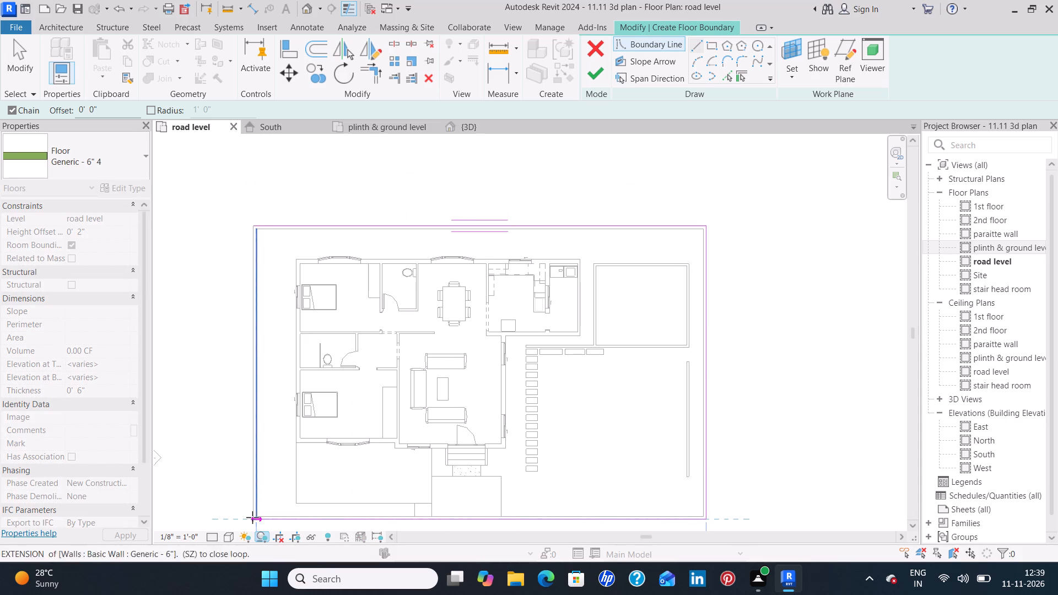
drag(251, 522, 247, 503)
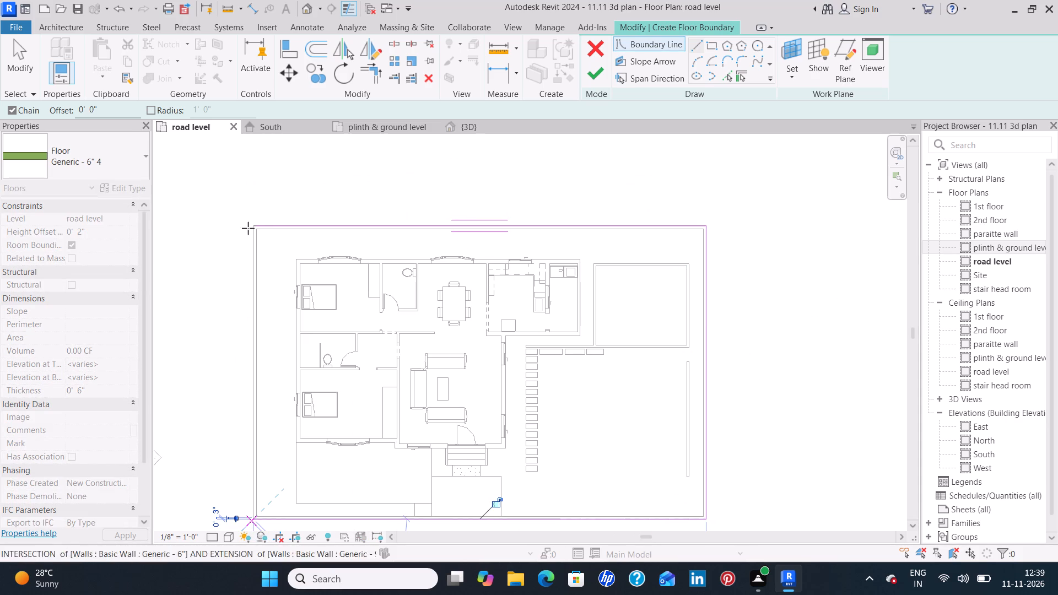
click(252, 225)
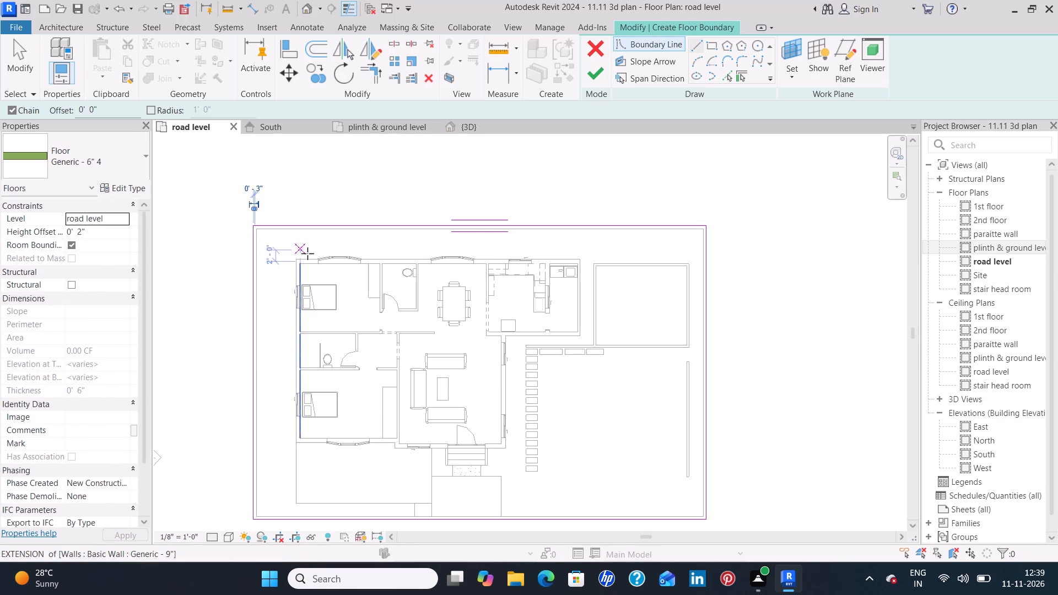
Sketch inner boundary lines along the house's outer walls: 50'-0" across the rear, around the kitchen, and 19'-6" along the living room front.
click(291, 257)
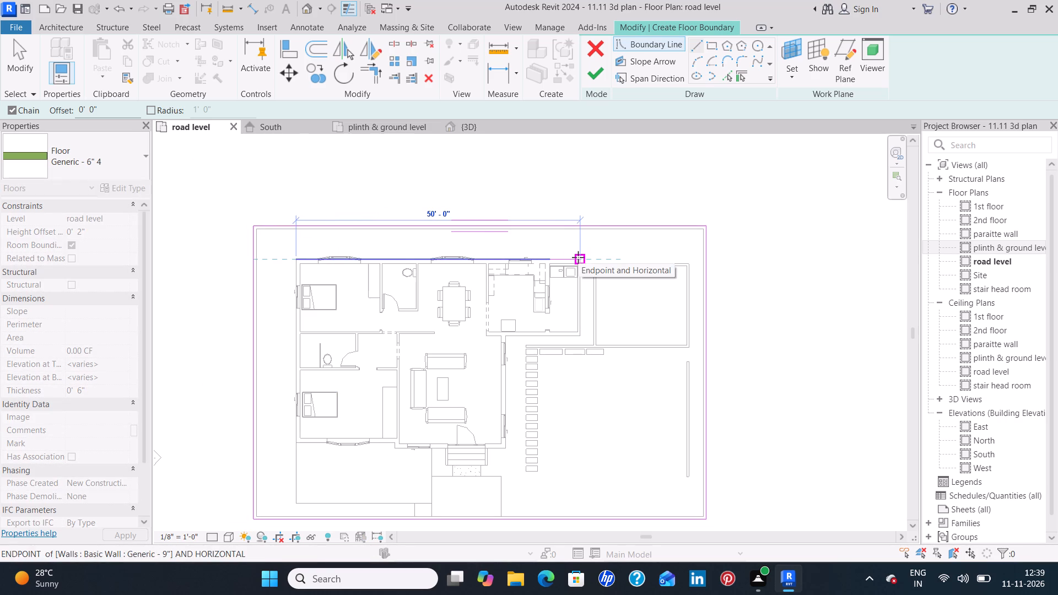
drag(578, 257, 583, 265)
click(579, 336)
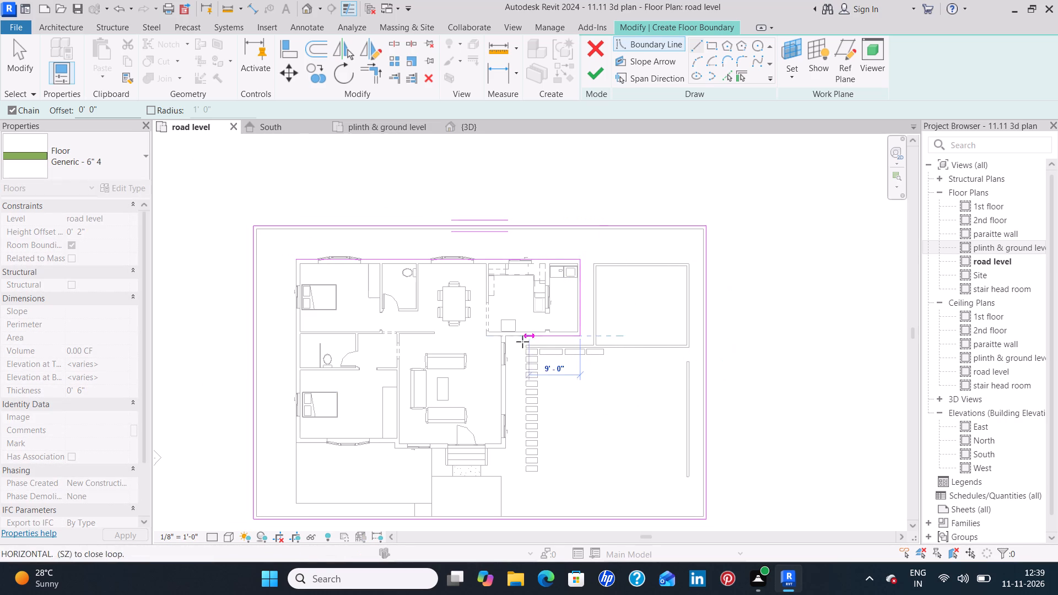
click(509, 337)
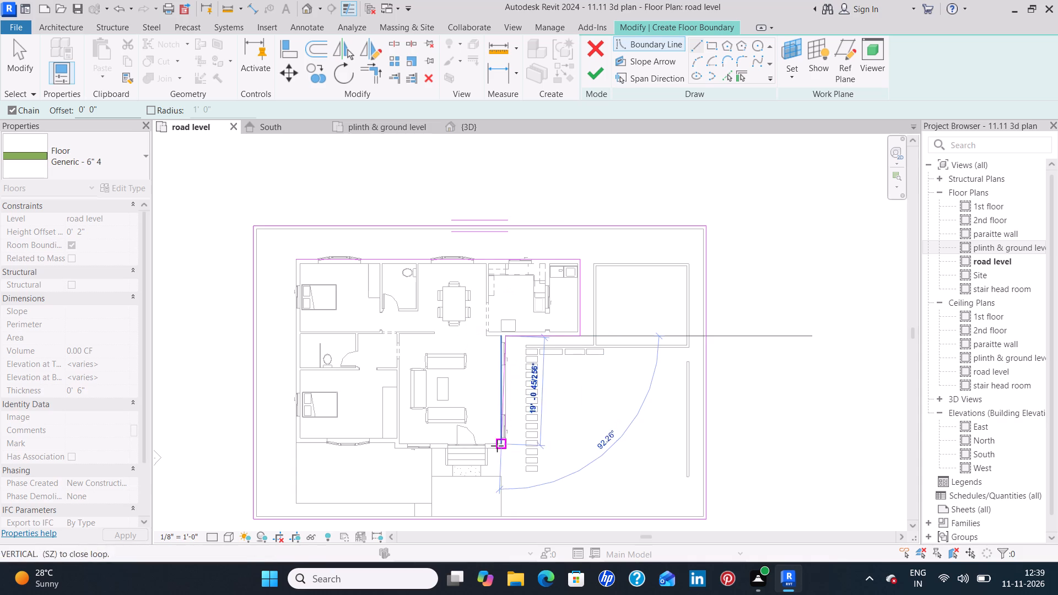
click(506, 448)
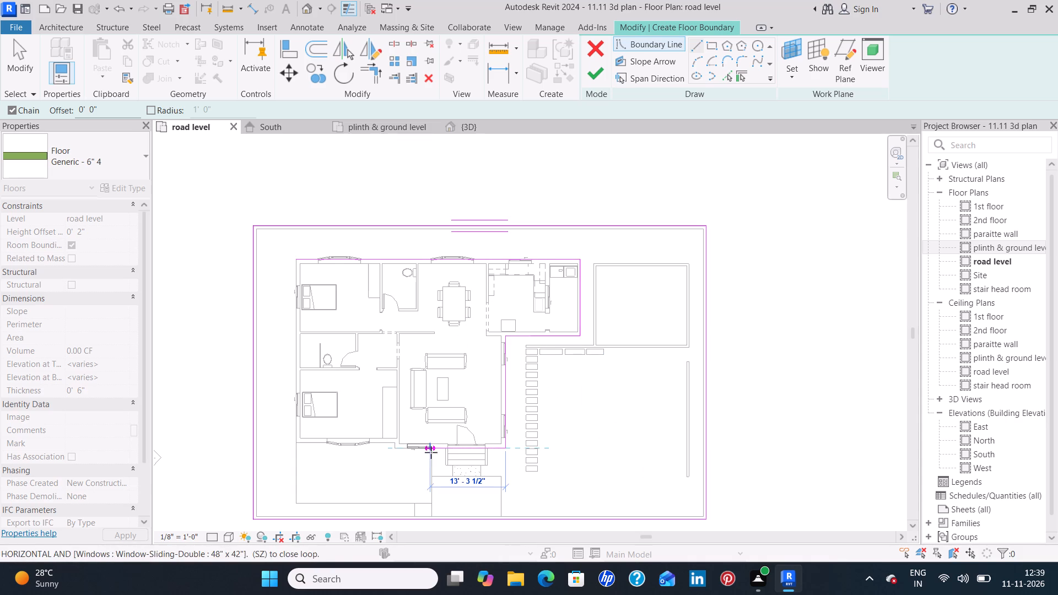
click(396, 453)
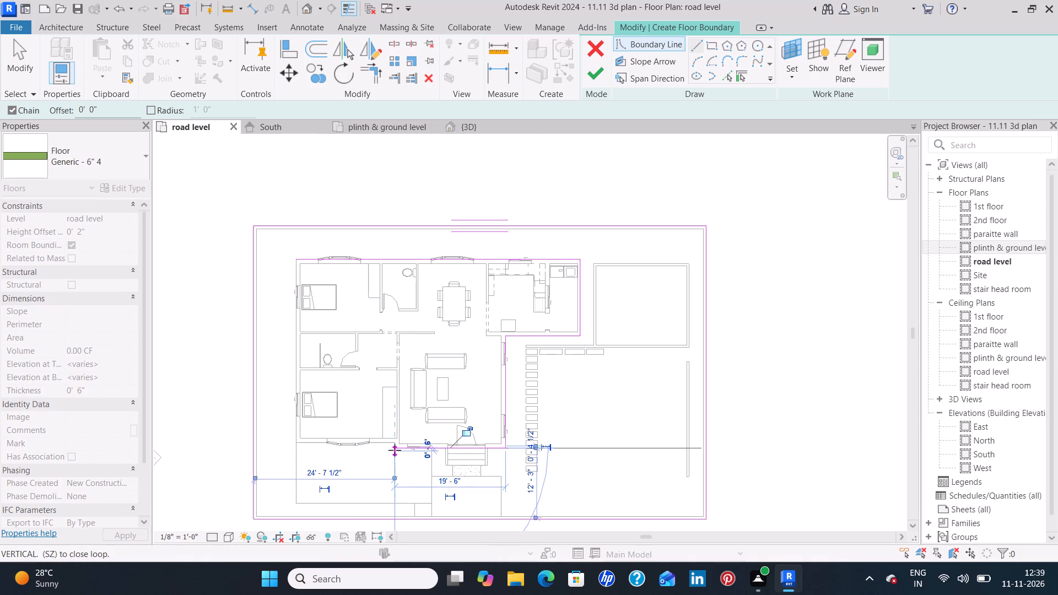
click(395, 446)
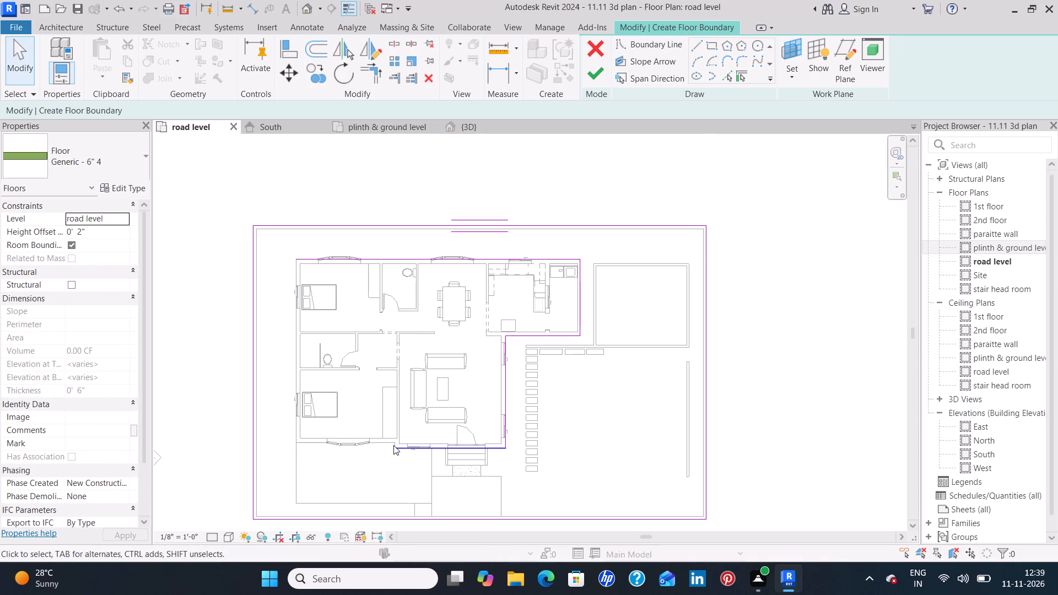
Close the house outline with boundary lines along the front bedroom wall, 17'-4 1/2", and up the bedroom side wall, 32'-3".
scroll(393, 445, up, 7)
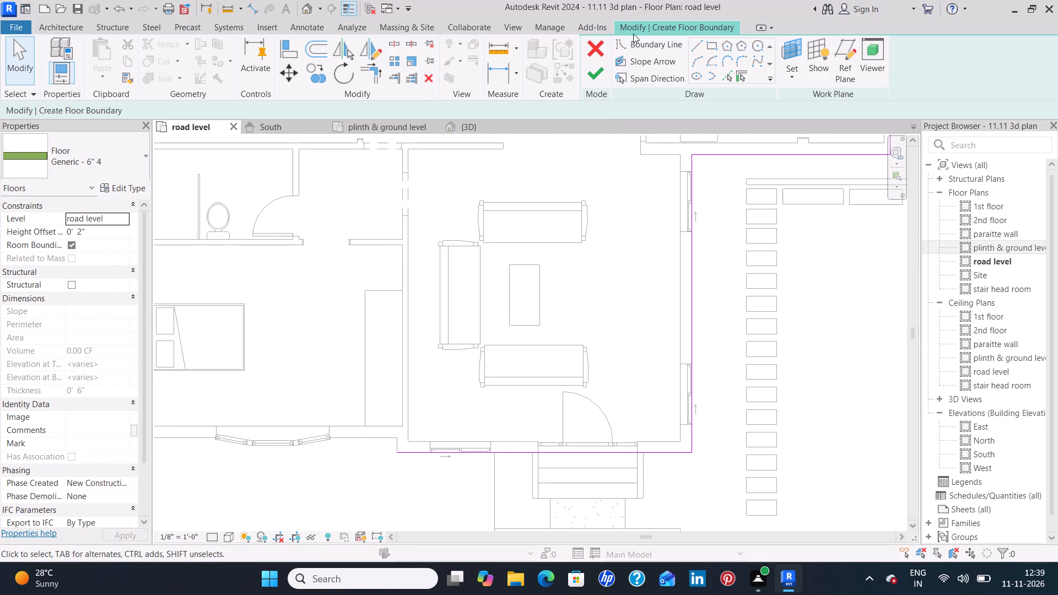
click(699, 42)
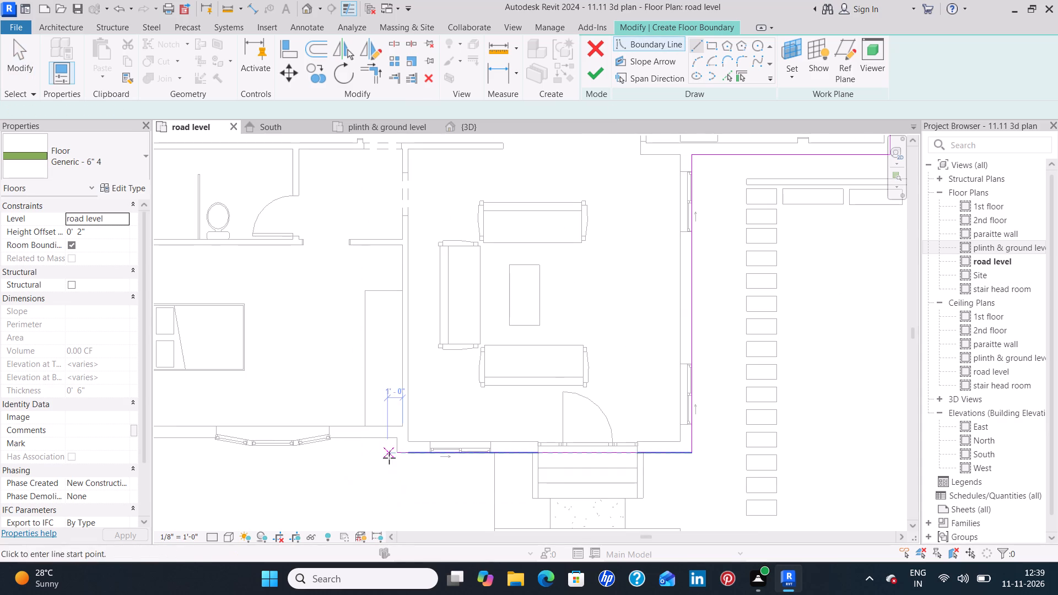
click(398, 450)
click(398, 440)
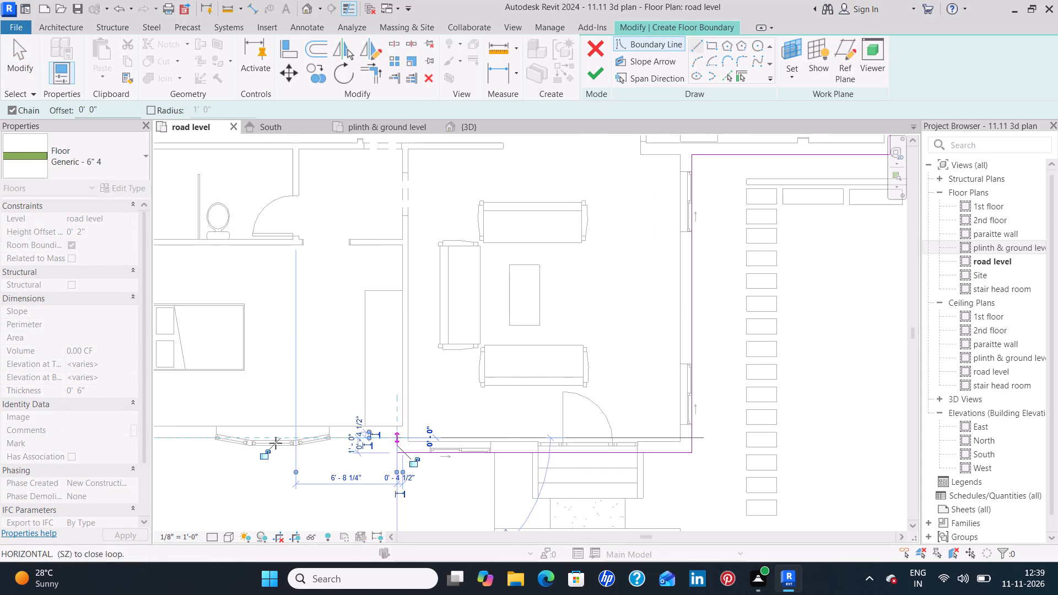
middle_drag(203, 448, 468, 446)
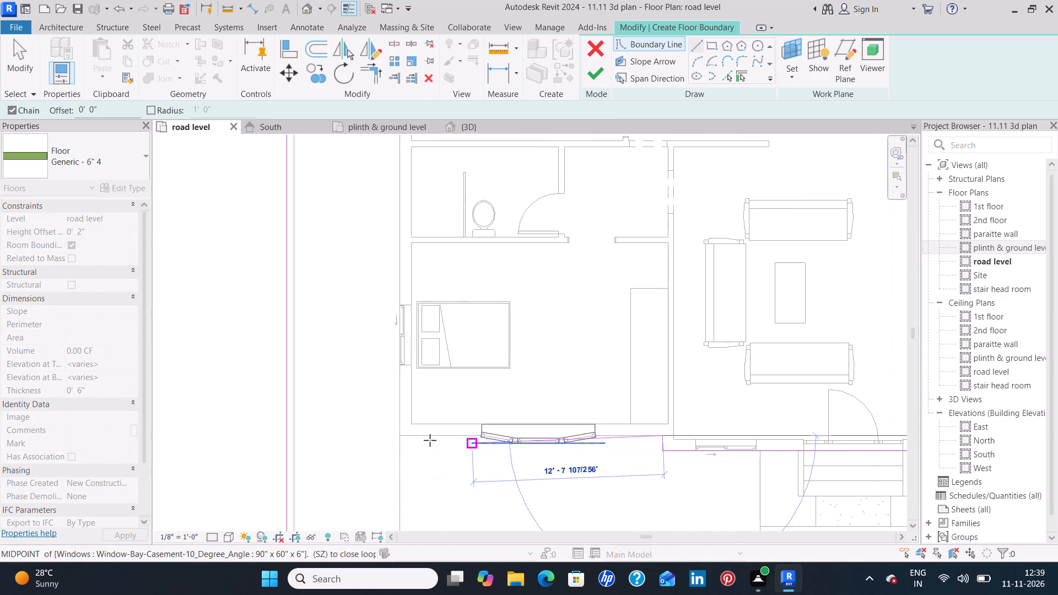
click(400, 436)
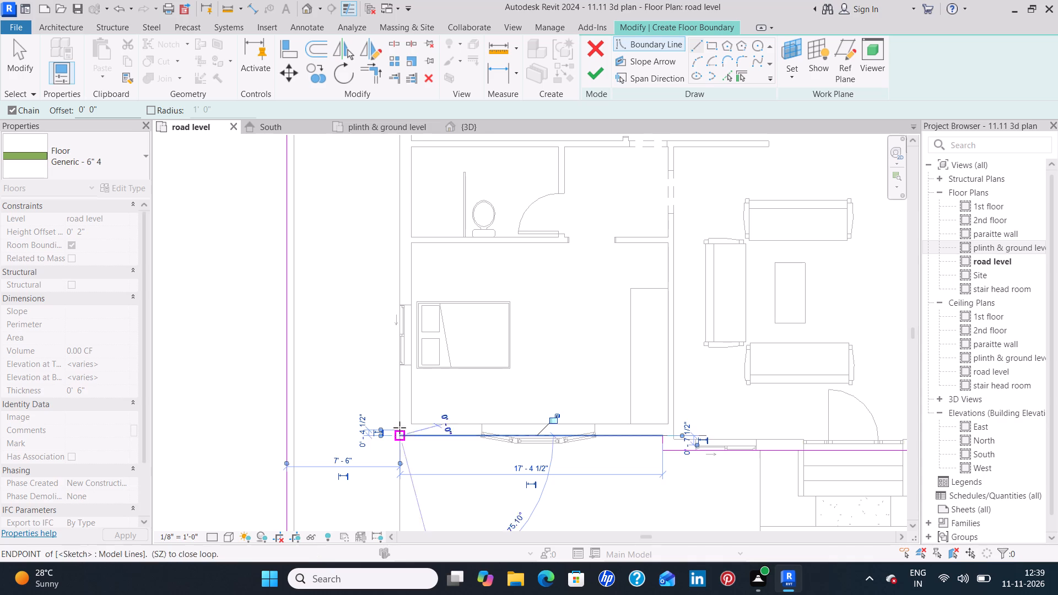
middle_drag(399, 188, 399, 189)
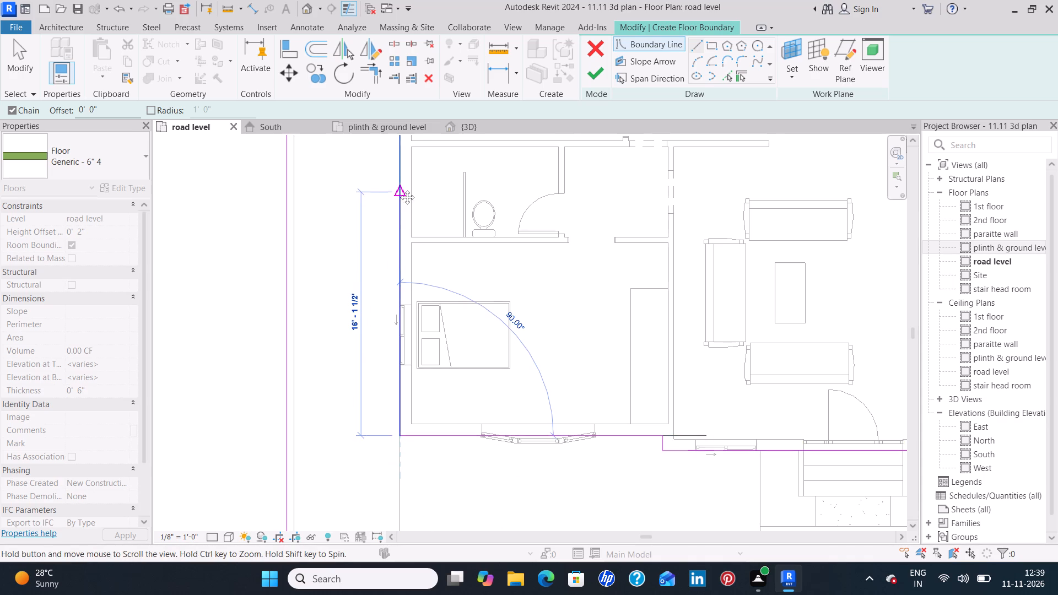
middle_drag(399, 189, 382, 428)
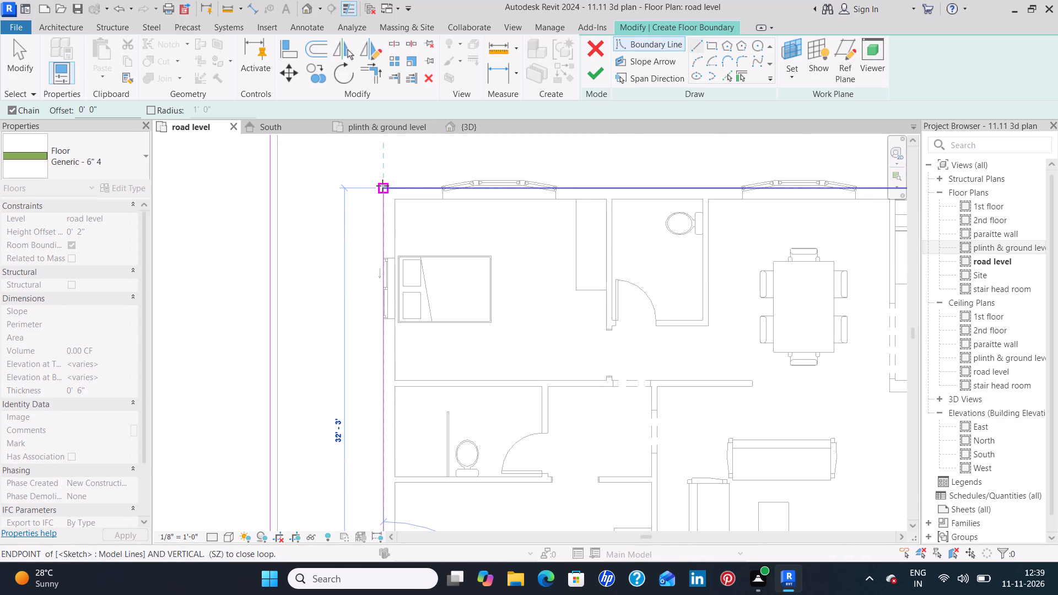
click(382, 186)
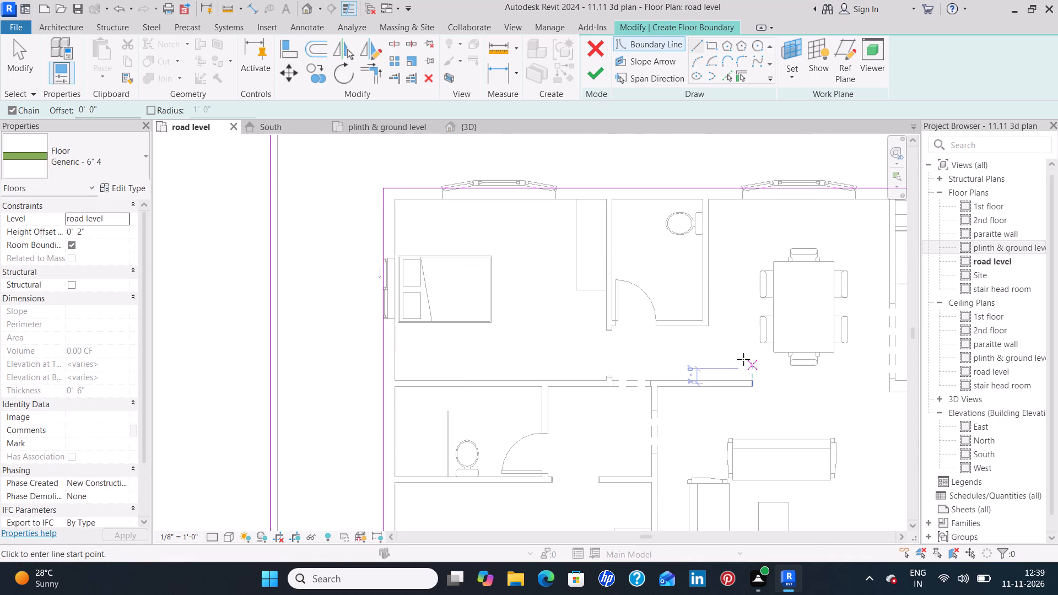
Sketch three boundary lines along the outer faces of the grass enclosure walls beside the kitchen, leaving the house-side edge open.
middle_drag(623, 320, 296, 276)
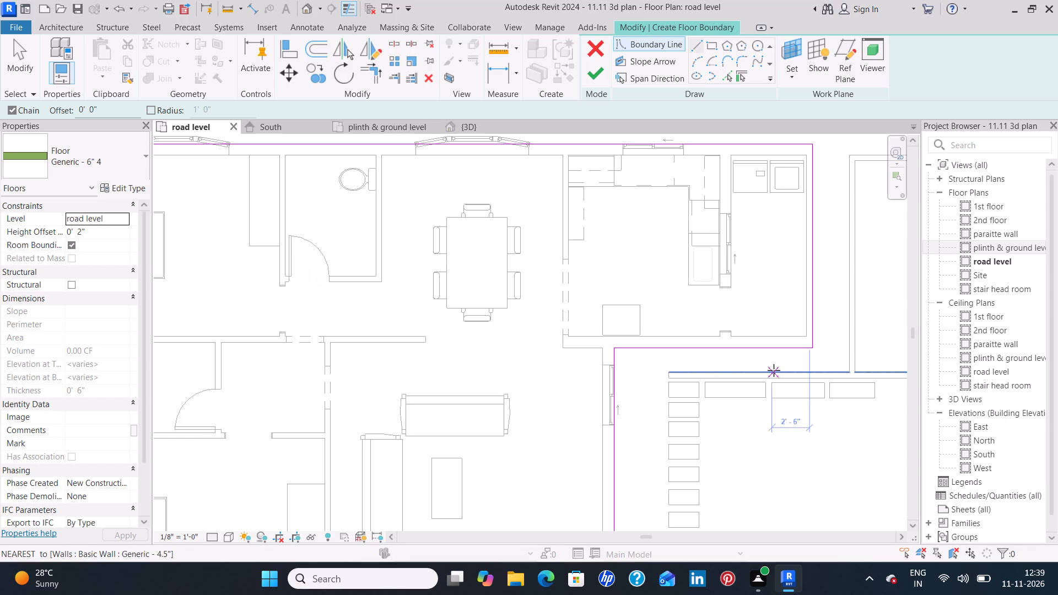
middle_drag(772, 370, 552, 305)
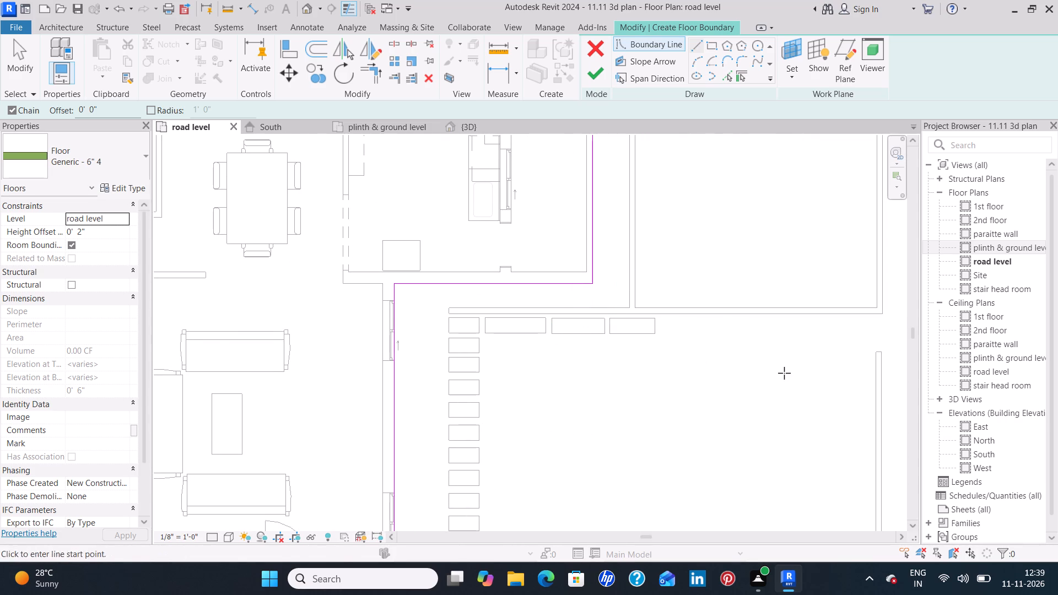
middle_drag(784, 377, 693, 310)
middle_drag(683, 328, 622, 523)
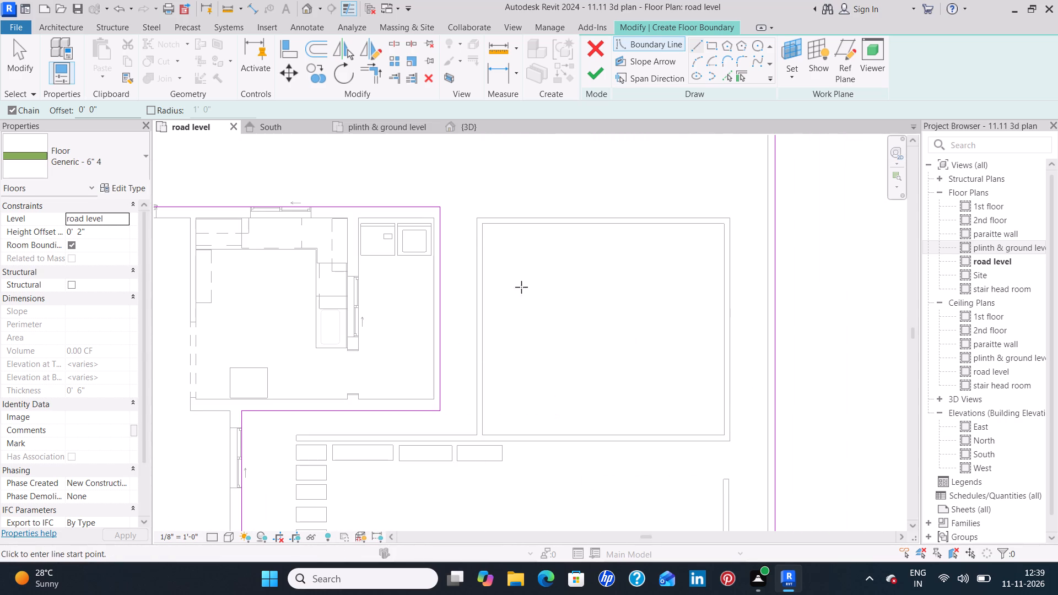
click(478, 217)
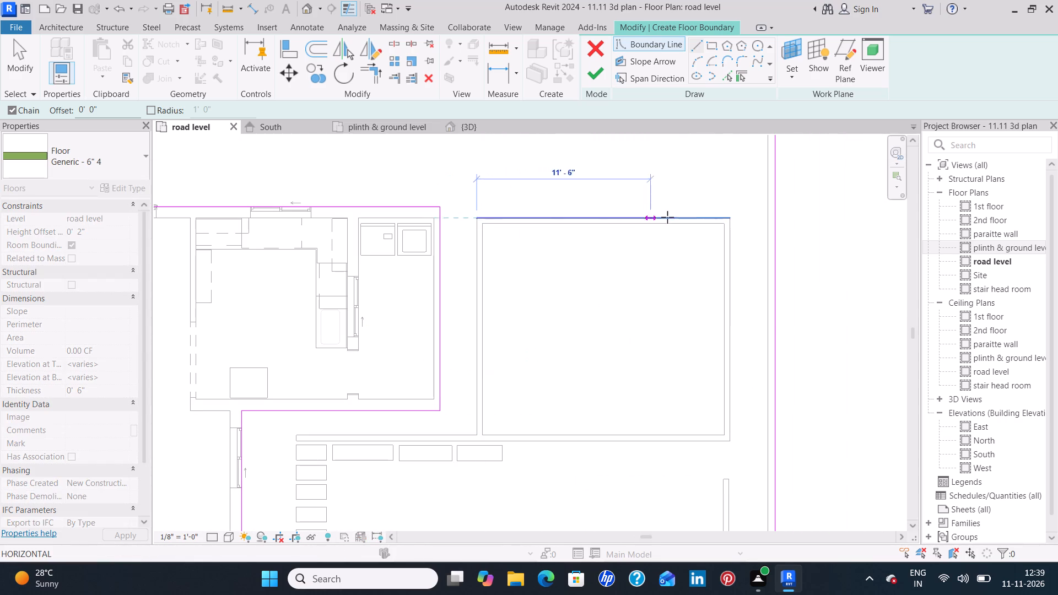
click(731, 217)
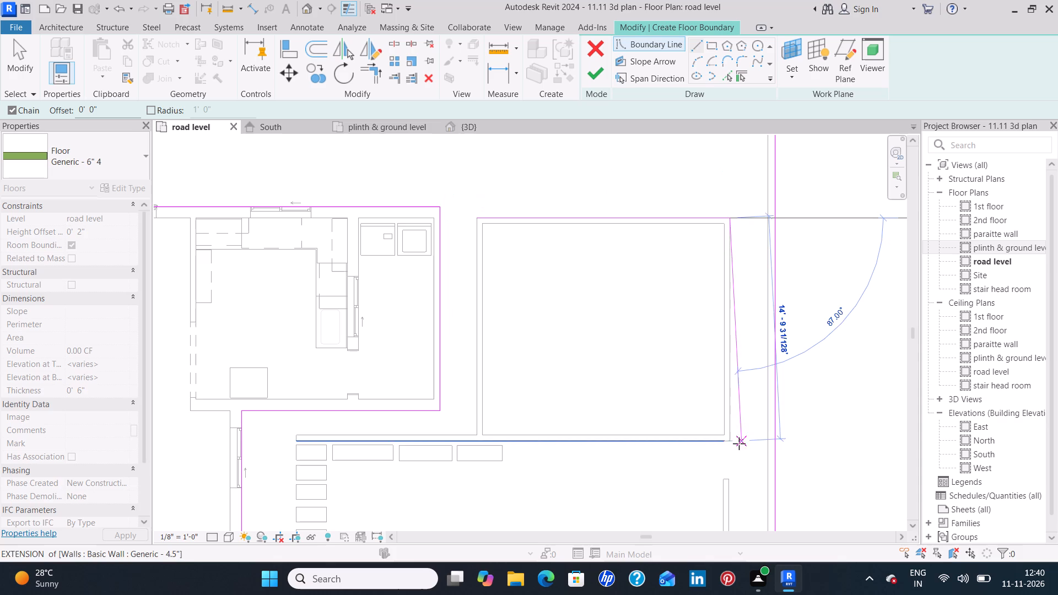
click(729, 440)
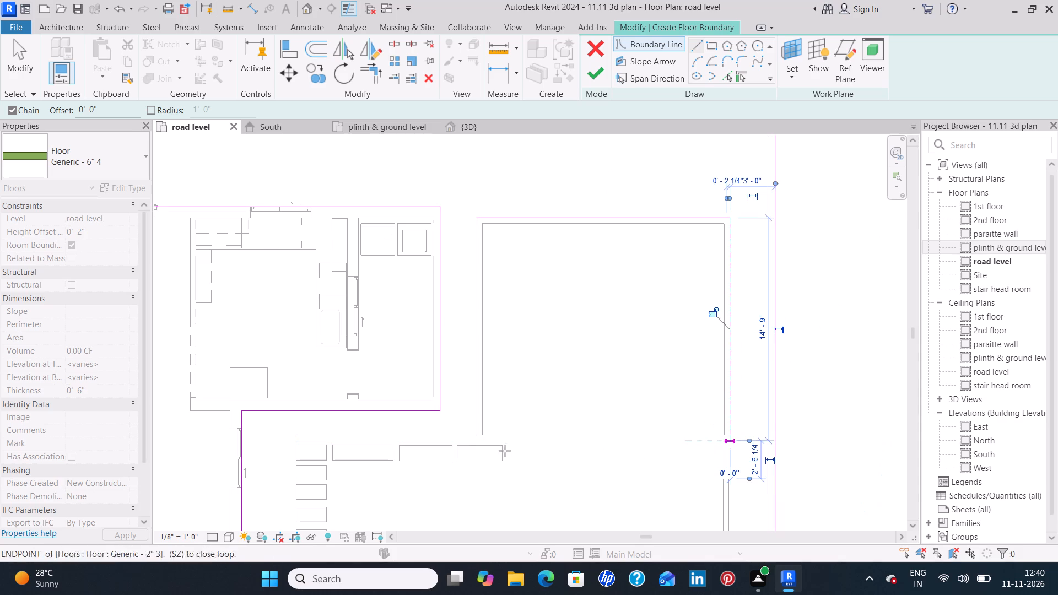
click(477, 442)
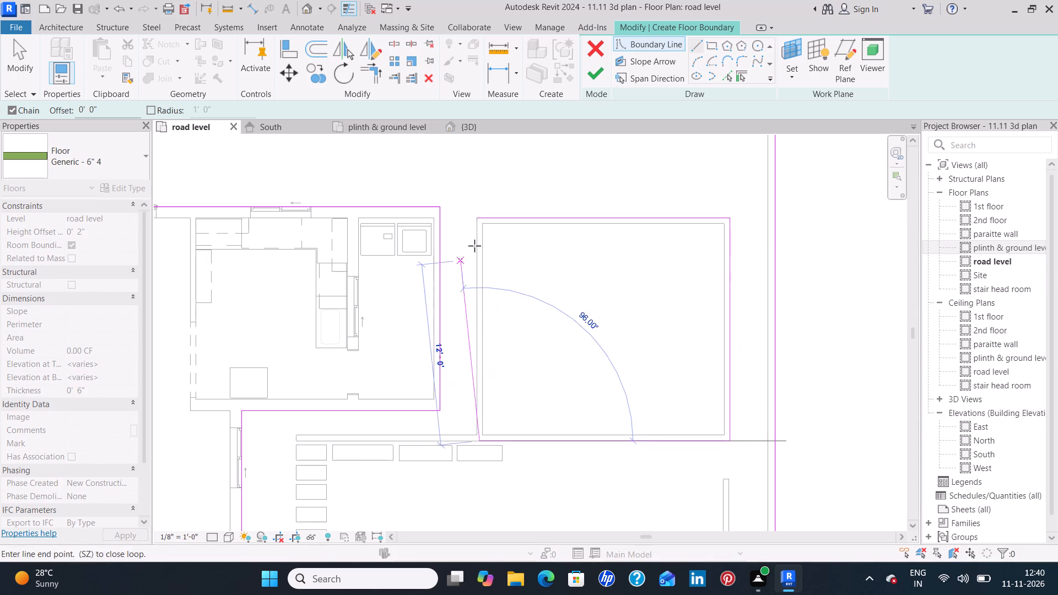
key(Escape)
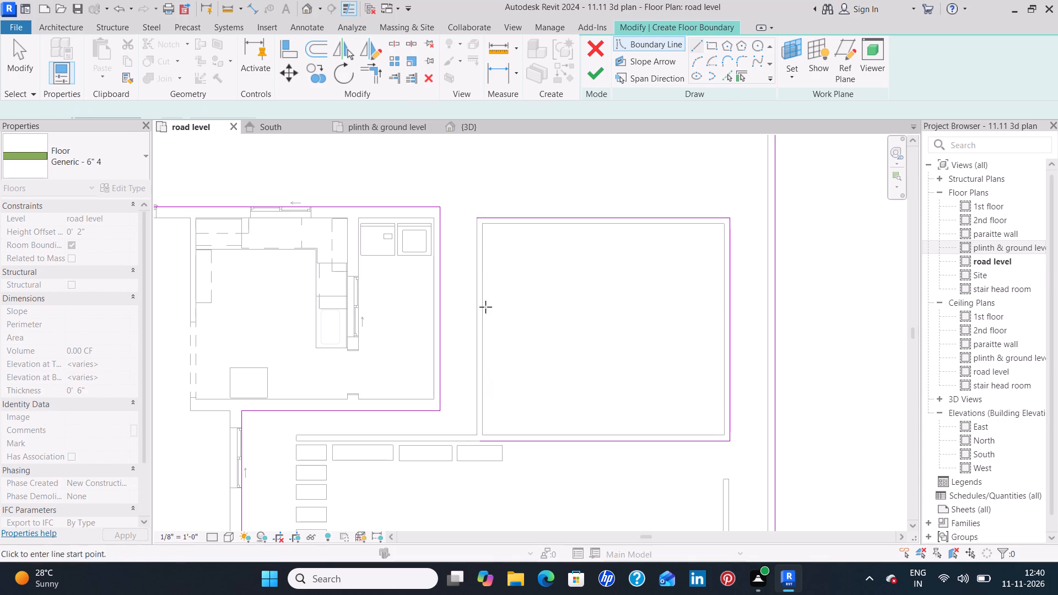
Close the grass enclosure loop with a line along its house-side wall and extend the 16'-6 3/4" line to meet it.
click(477, 218)
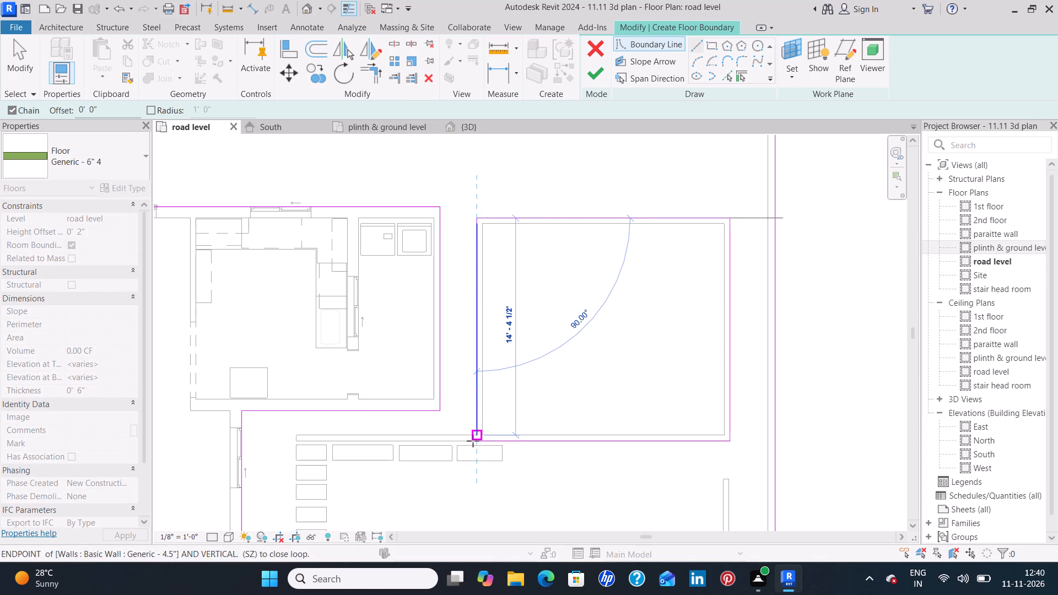
scroll(480, 441, up, 8)
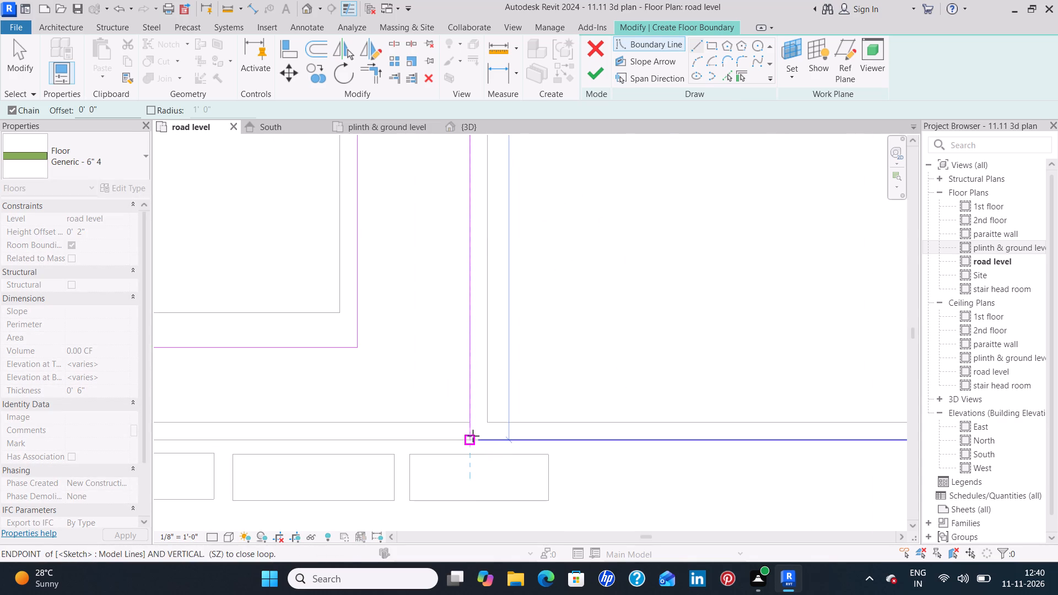
click(471, 439)
key(Escape)
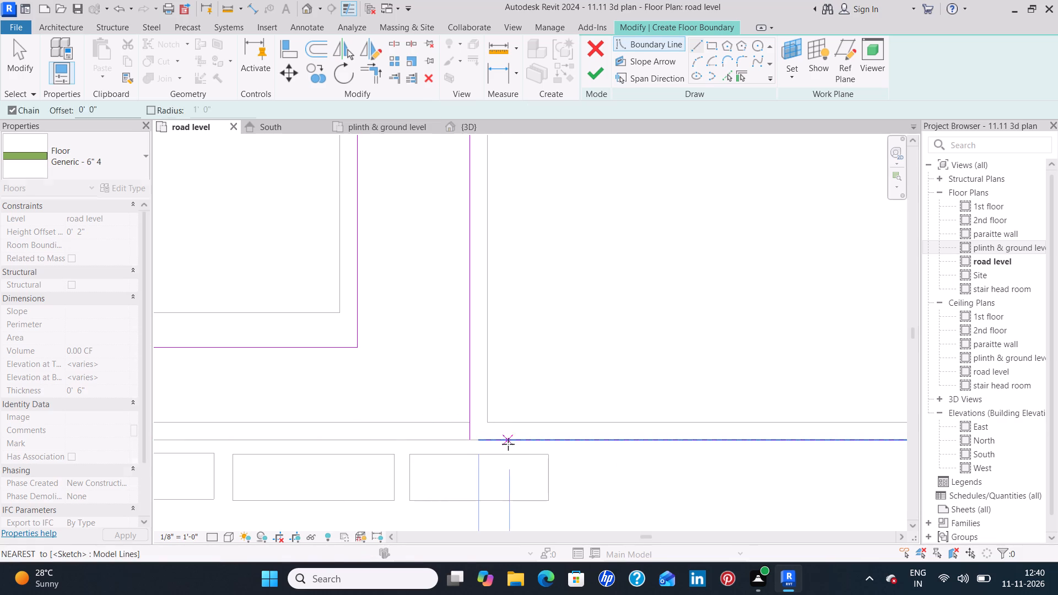
key(Escape)
click(509, 439)
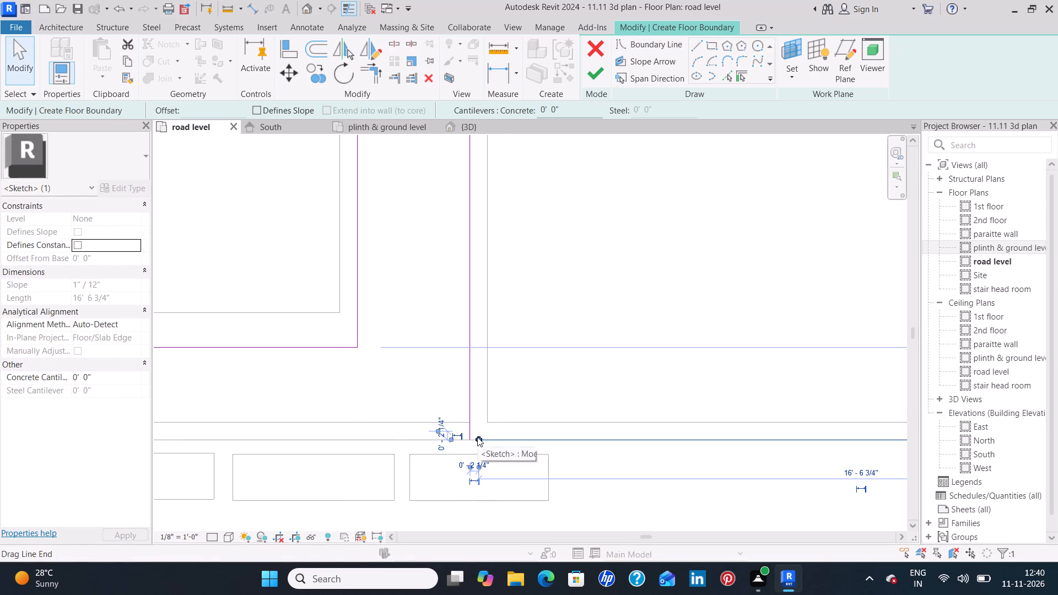
drag(477, 437, 469, 439)
key(Escape)
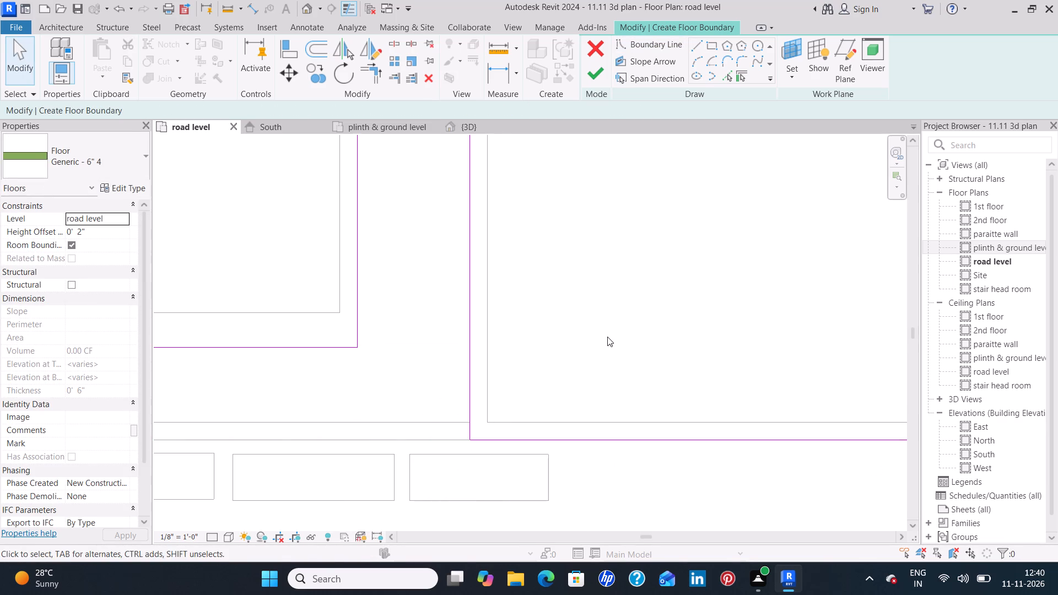
Set the new floor's height offset from the road level to 0.
scroll(607, 337, down, 8)
middle_drag(591, 446, 585, 289)
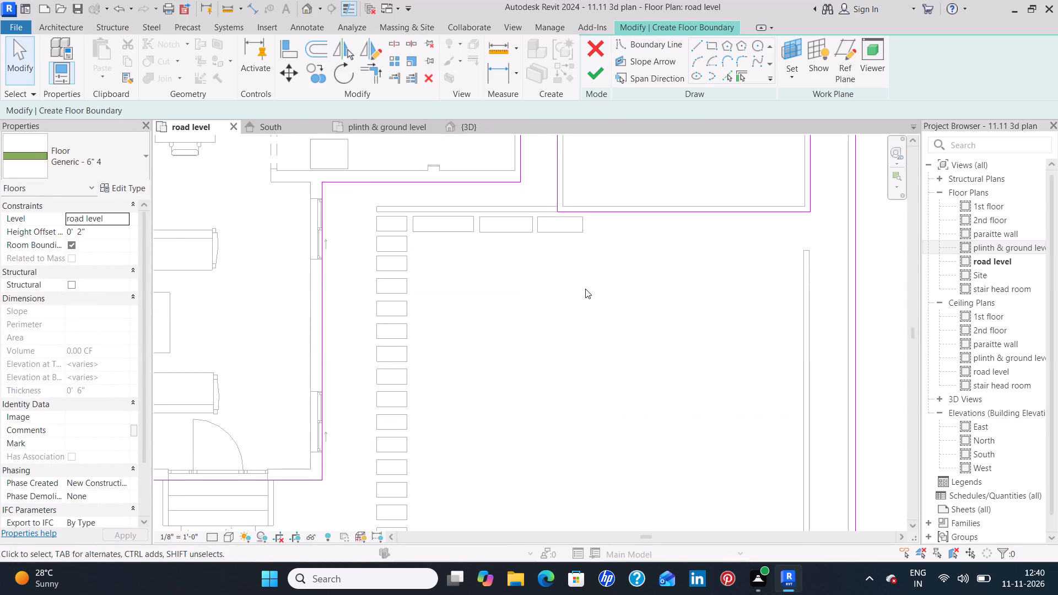
scroll(585, 289, down, 2)
middle_drag(592, 368, 625, 251)
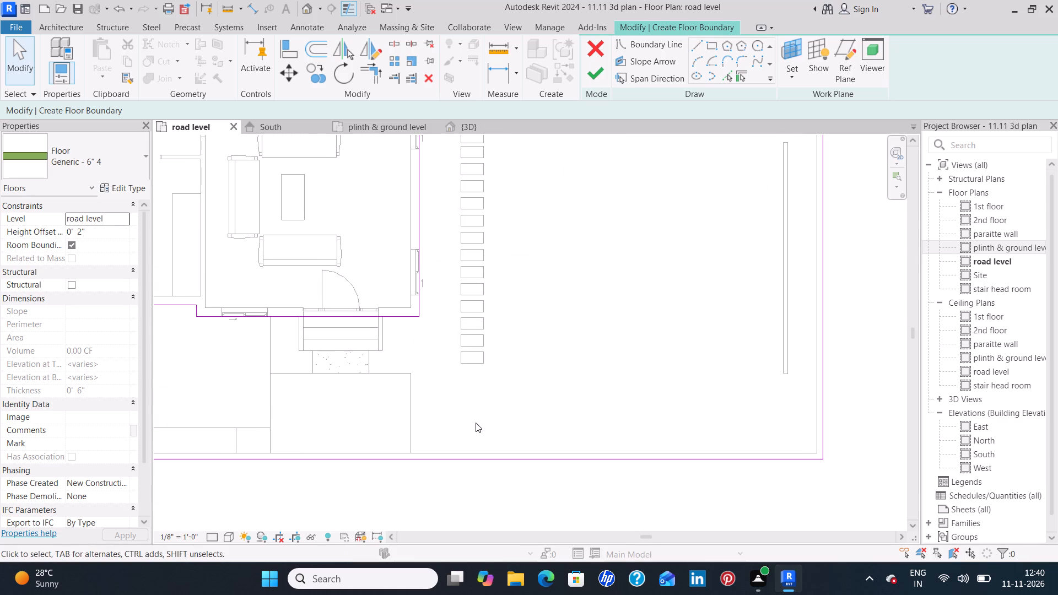
middle_drag(474, 415, 579, 397)
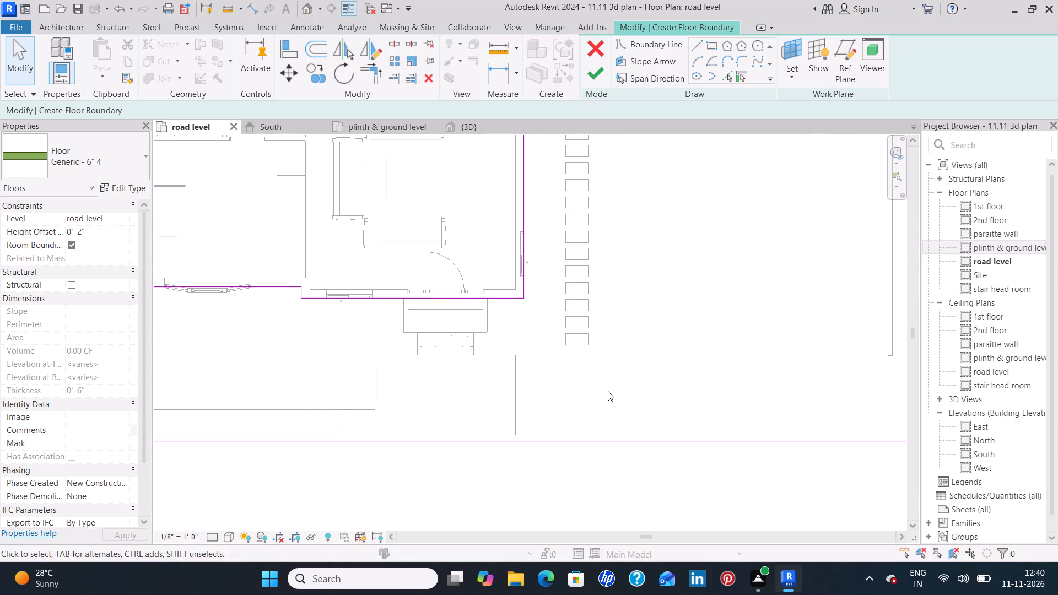
click(115, 233)
key(BackSpace)
key(0)
key(Return)
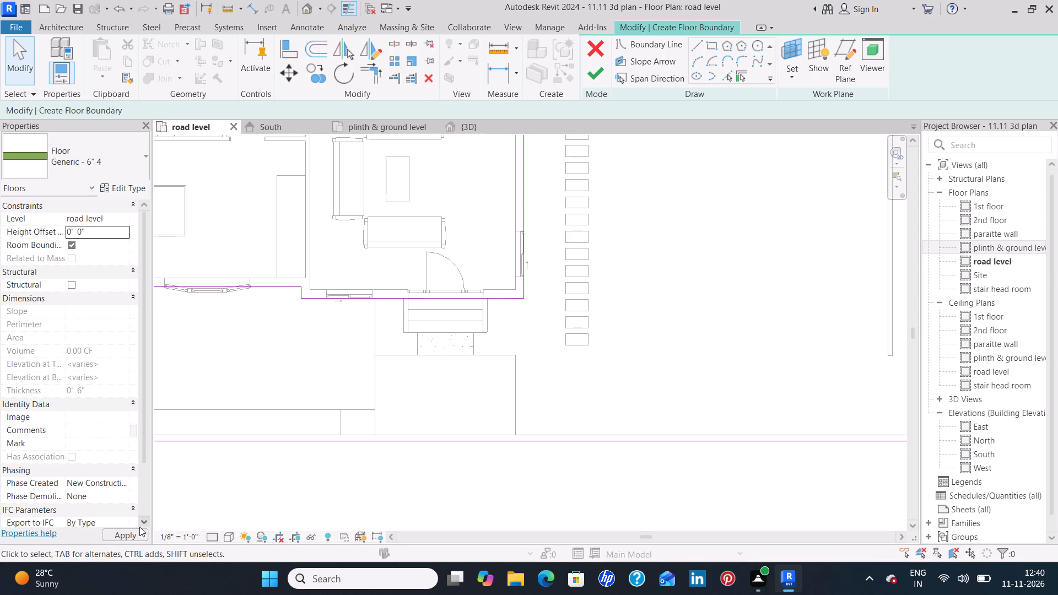
scroll(681, 291, down, 3)
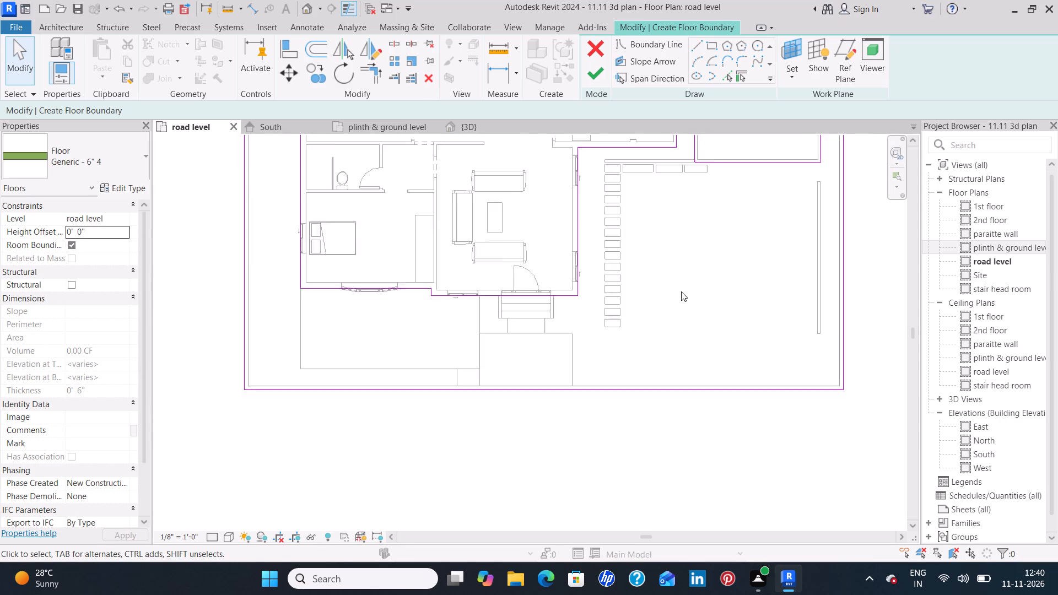
scroll(681, 291, down, 1)
middle_drag(714, 277, 684, 381)
middle_drag(659, 394, 673, 329)
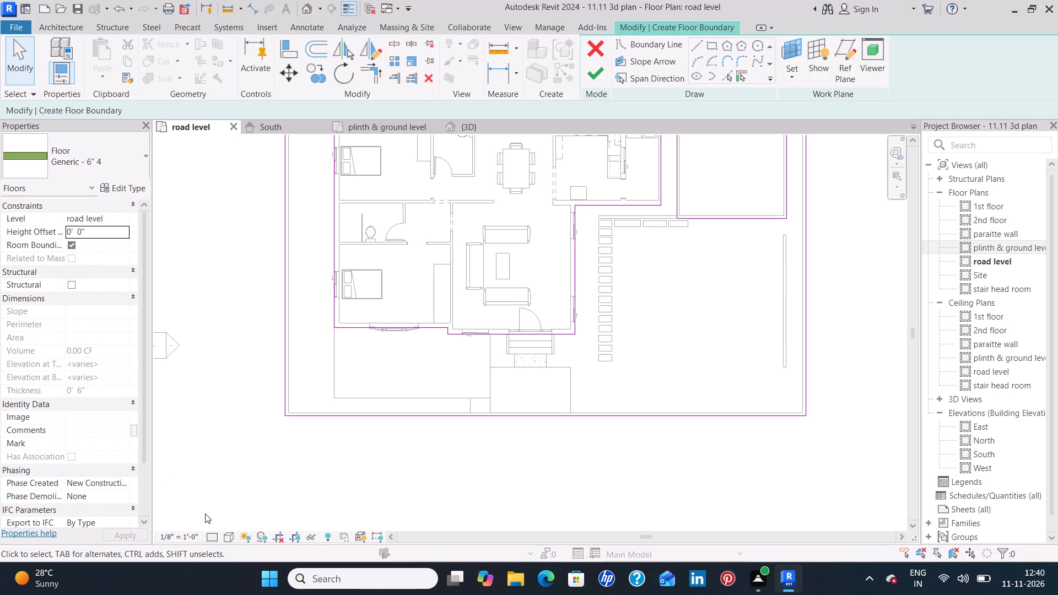
click(278, 480)
Finish the road-level floor boundary sketch covering the compound around the house and the grass enclosure.
click(596, 72)
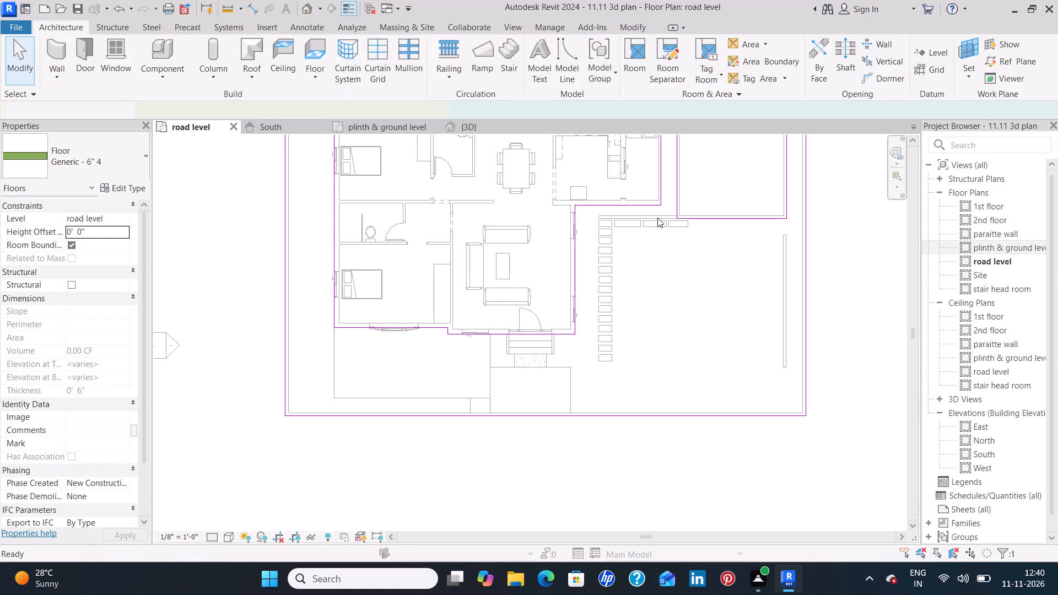
click(821, 338)
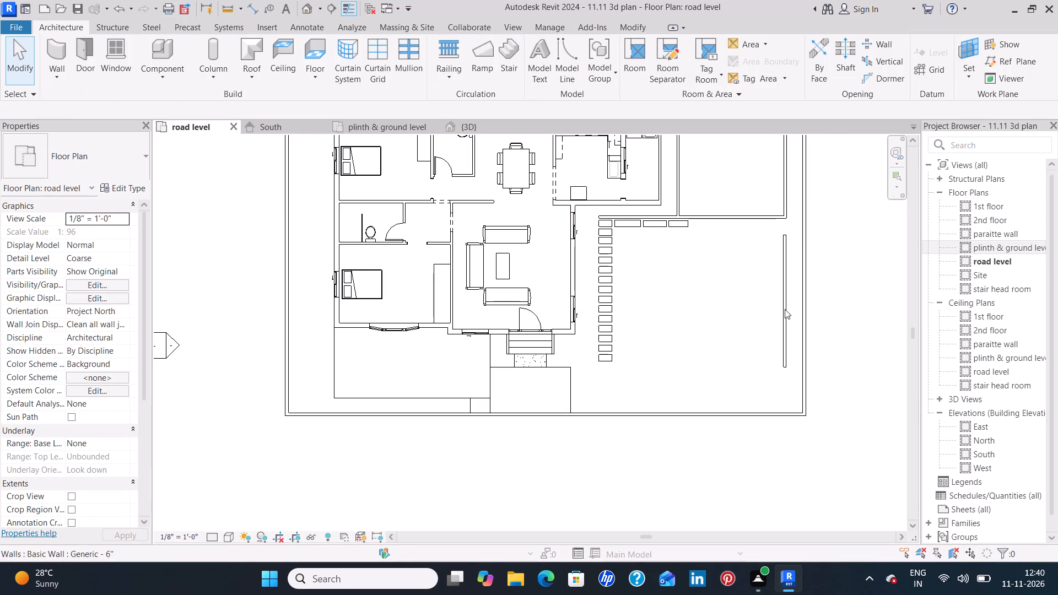
In the 3D view, open the structure layer material of the floor inside the low-walled grass enclosure for editing.
click(498, 131)
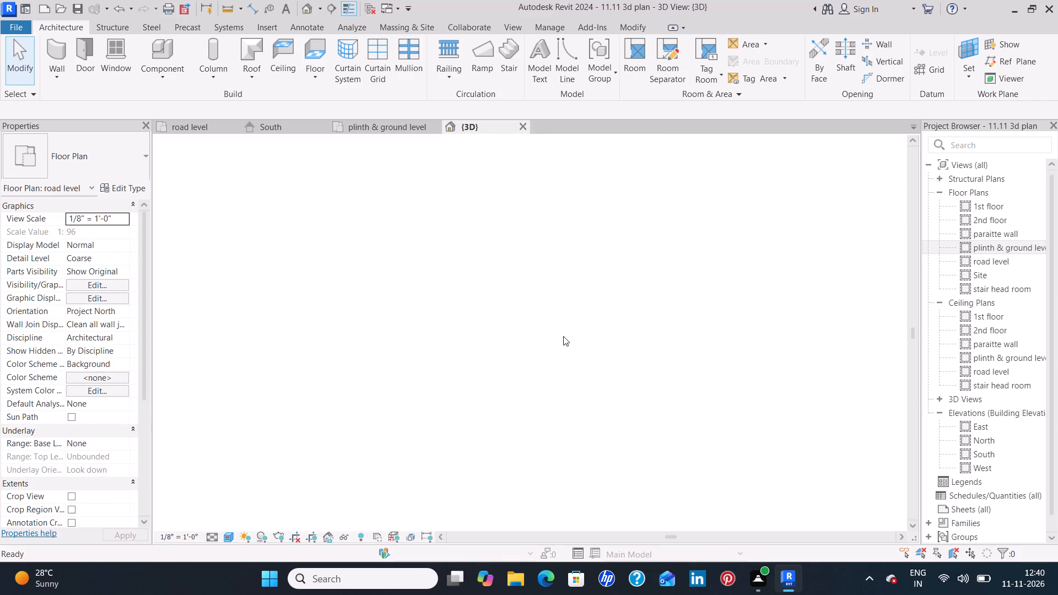
middle_drag(462, 437, 463, 433)
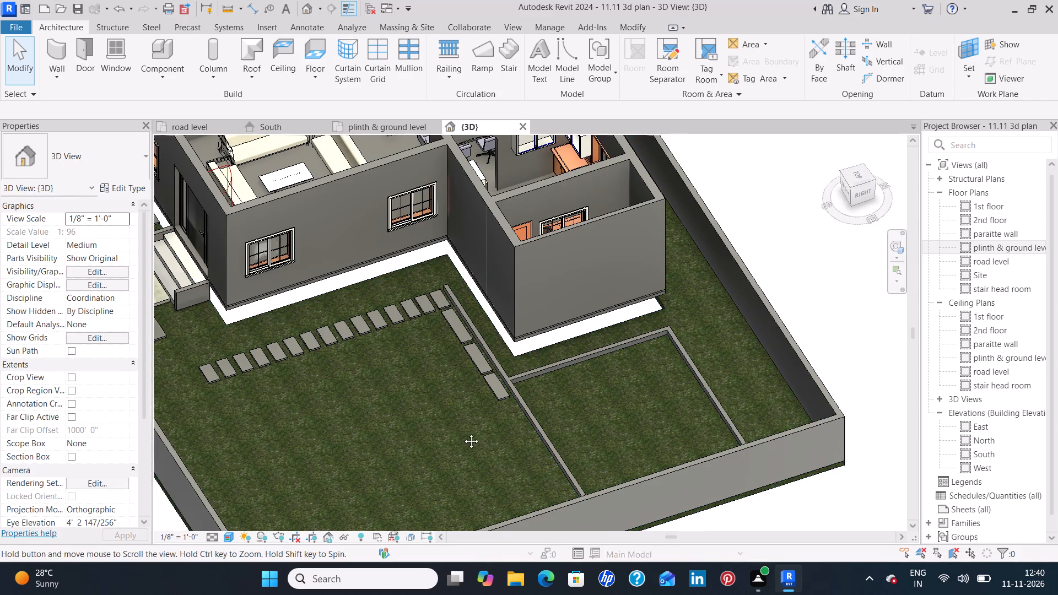
middle_drag(463, 433, 533, 337)
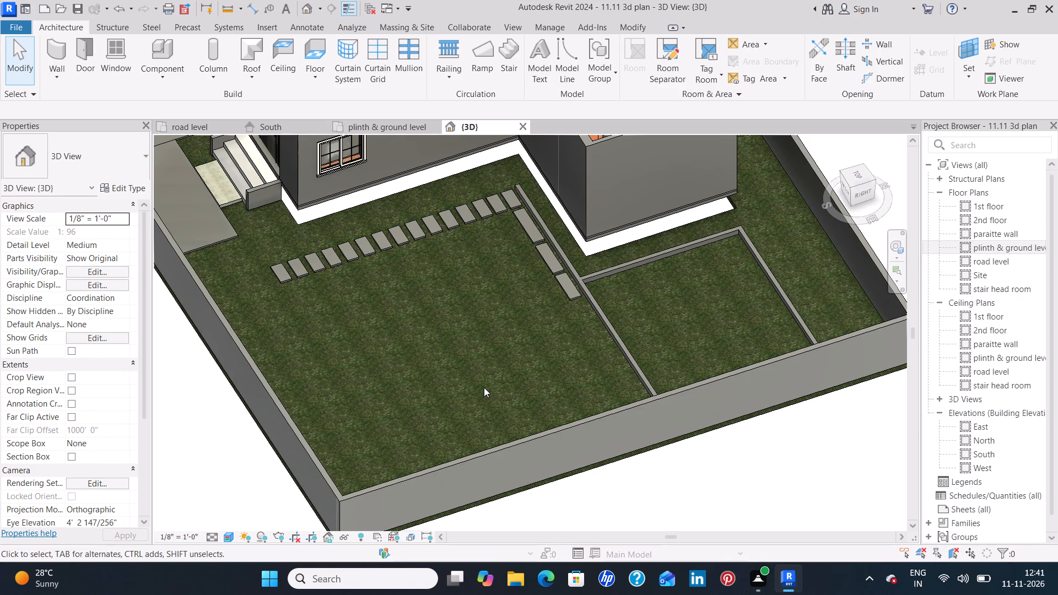
click(731, 239)
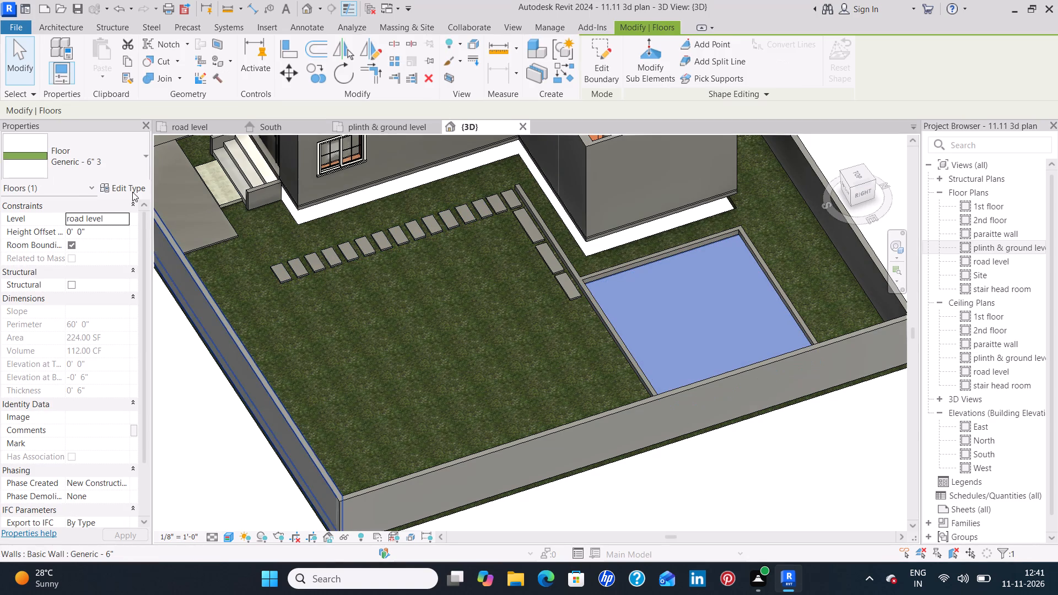
click(132, 185)
click(562, 213)
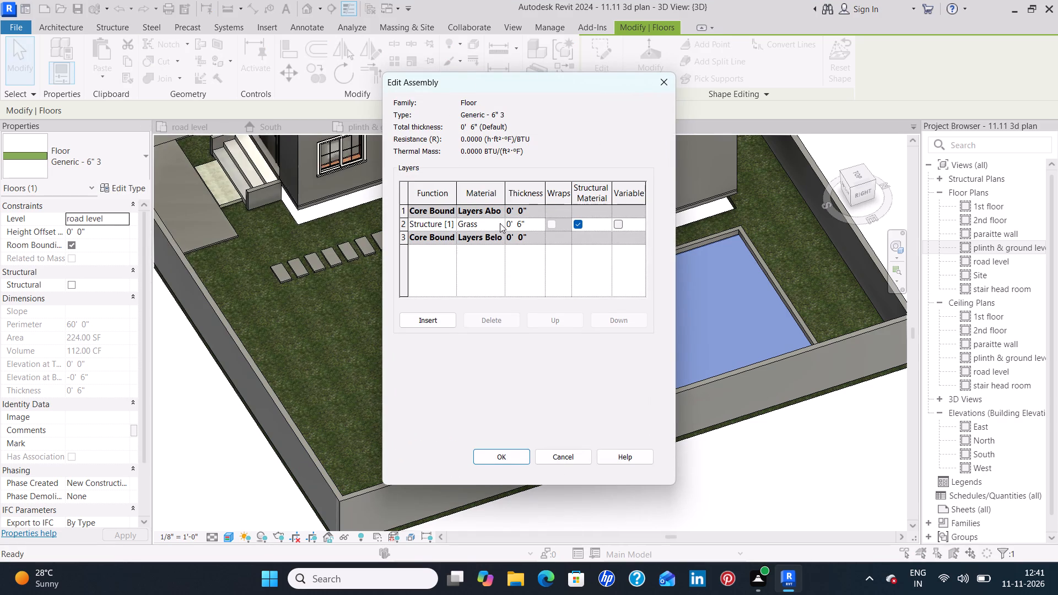
click(501, 223)
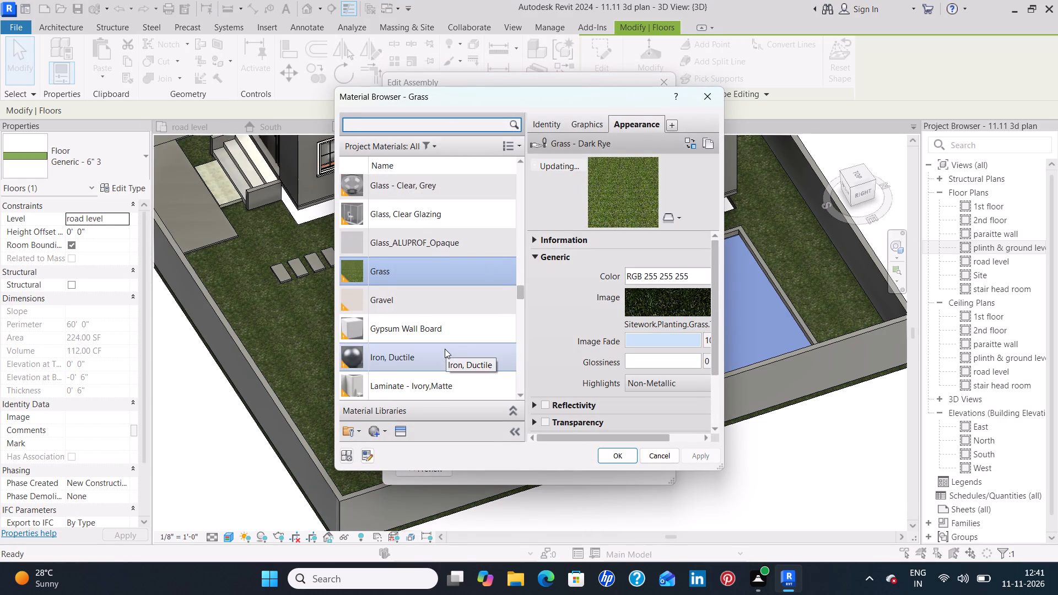
Look through the project materials for one suited to the grass enclosure floor.
scroll(445, 349, down, 3)
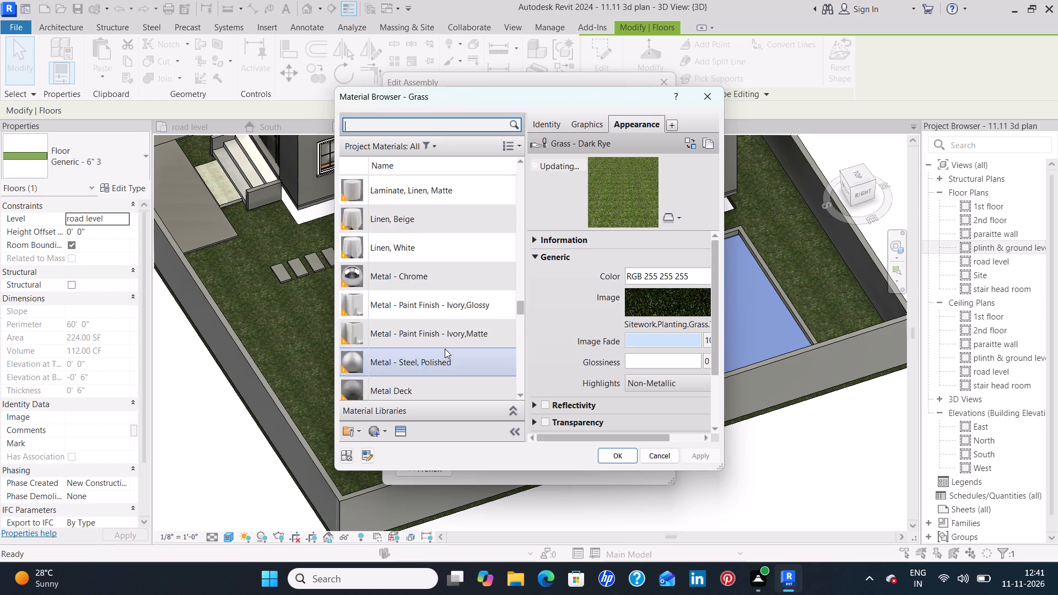
scroll(445, 349, down, 5)
scroll(445, 349, up, 2)
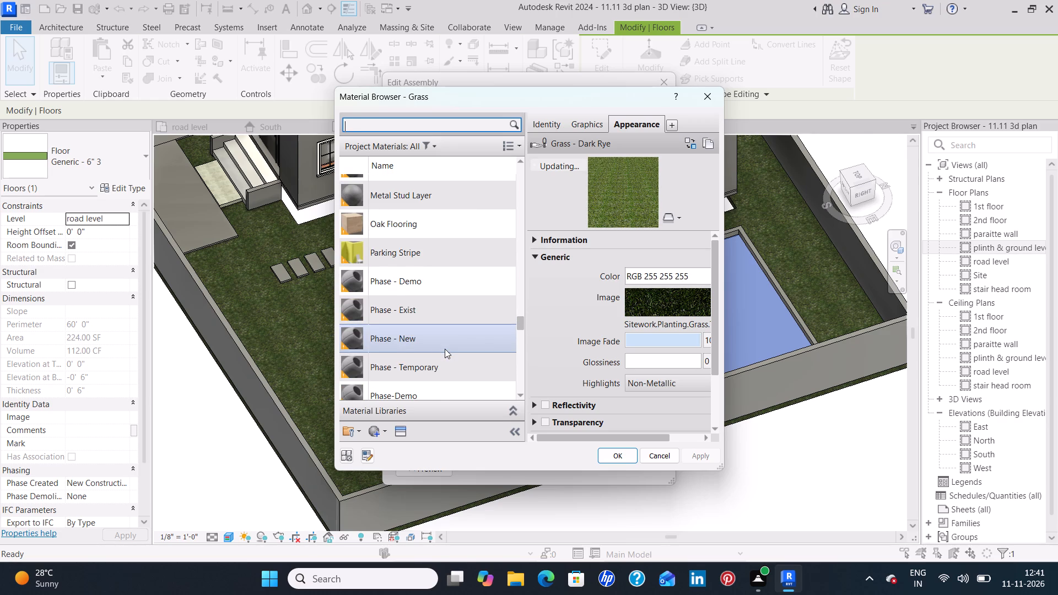
scroll(445, 349, down, 12)
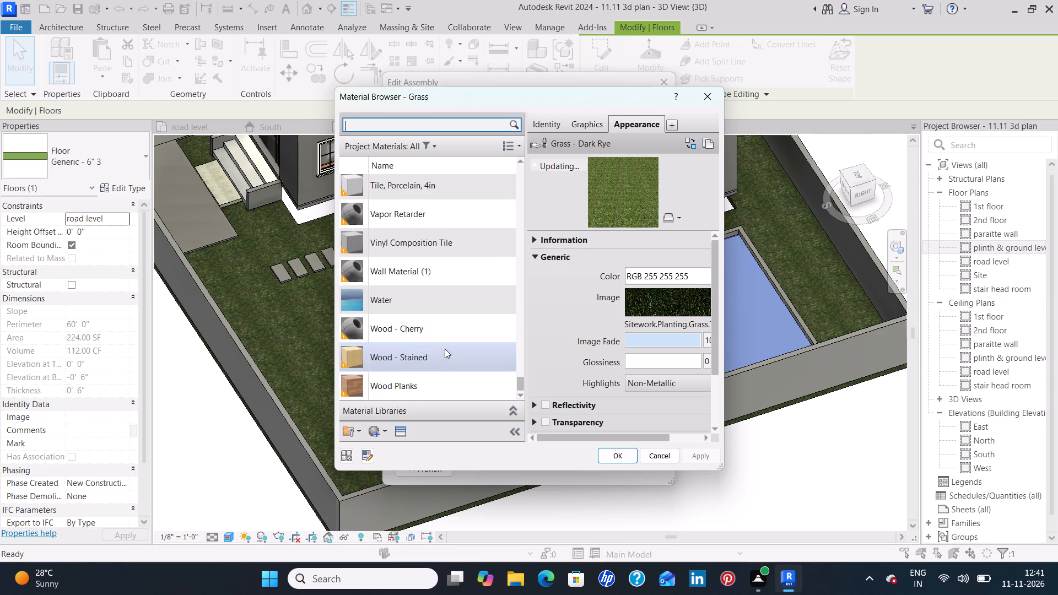
scroll(445, 349, down, 6)
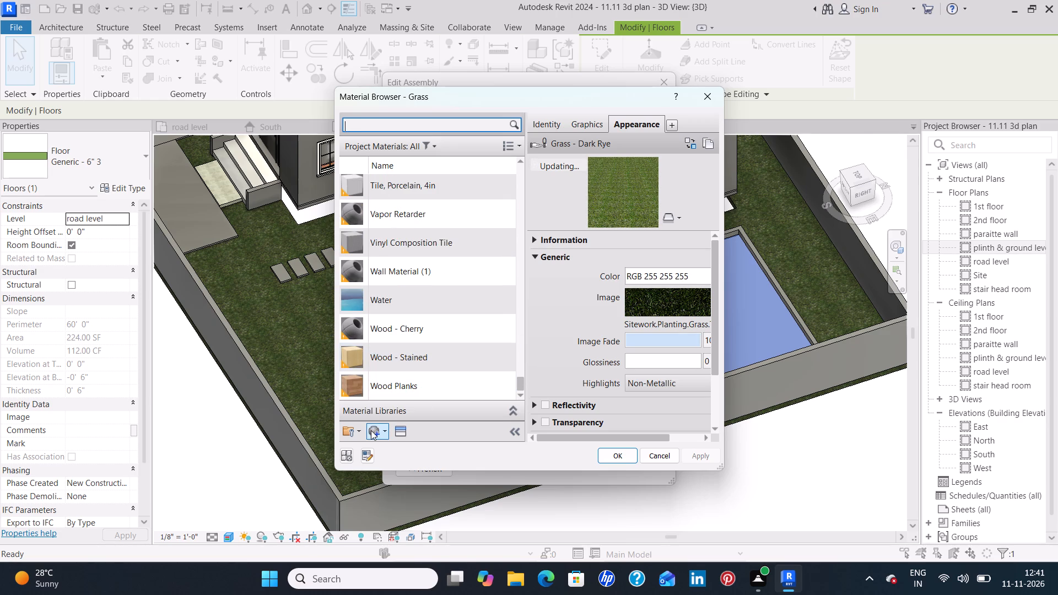
Create a new material for the enclosure floor and name it grass 2.
click(371, 430)
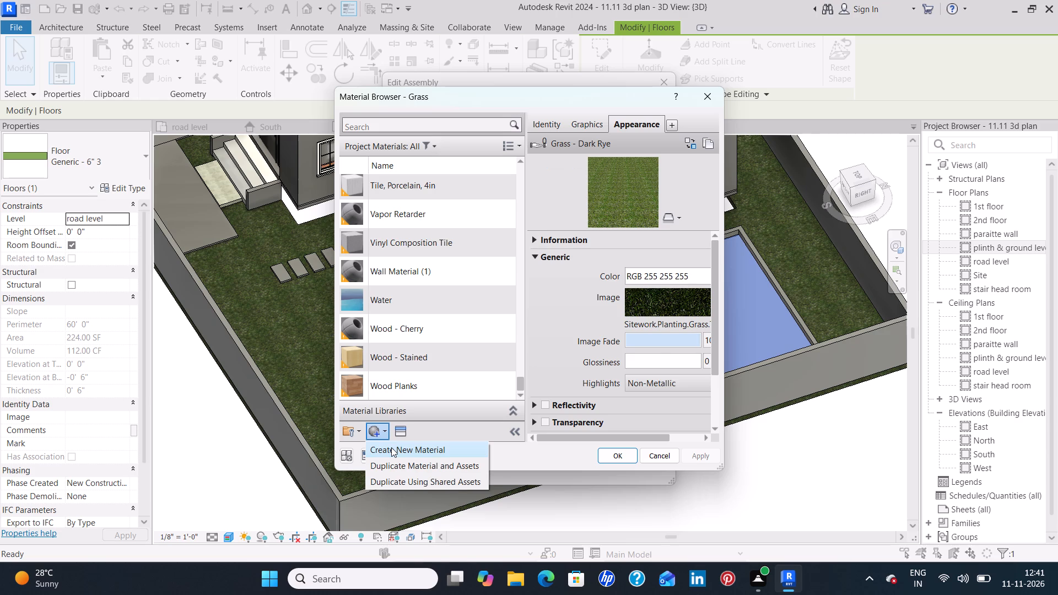
click(391, 447)
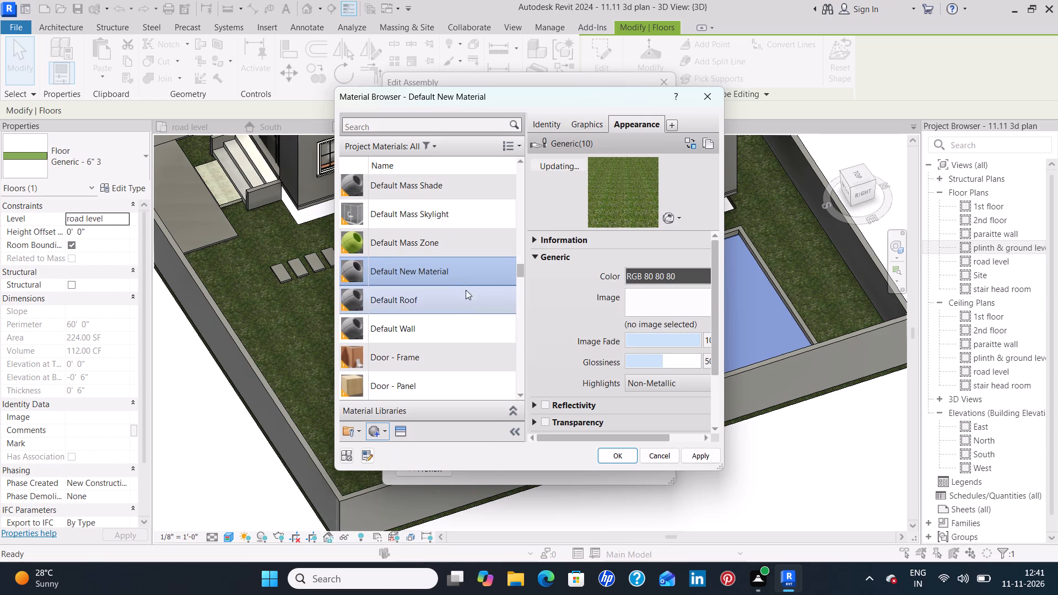
right_click(470, 264)
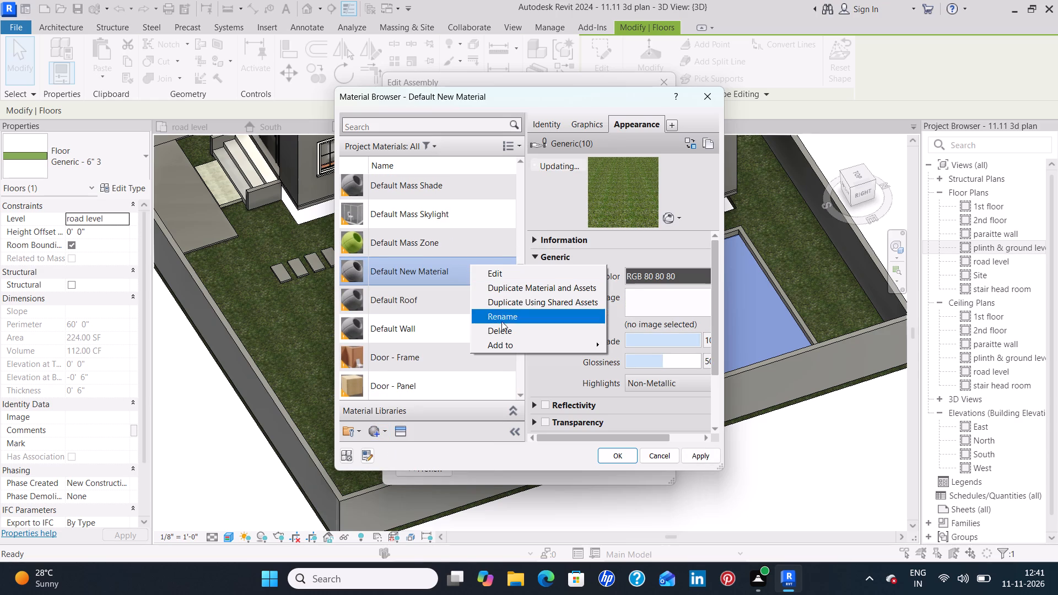
click(508, 318)
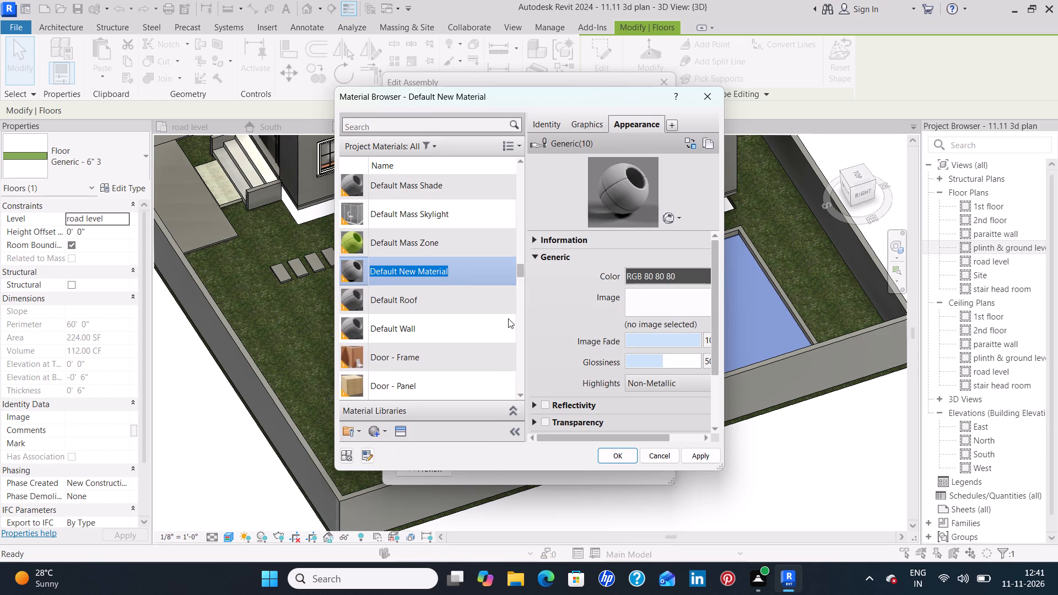
key(BackSpace)
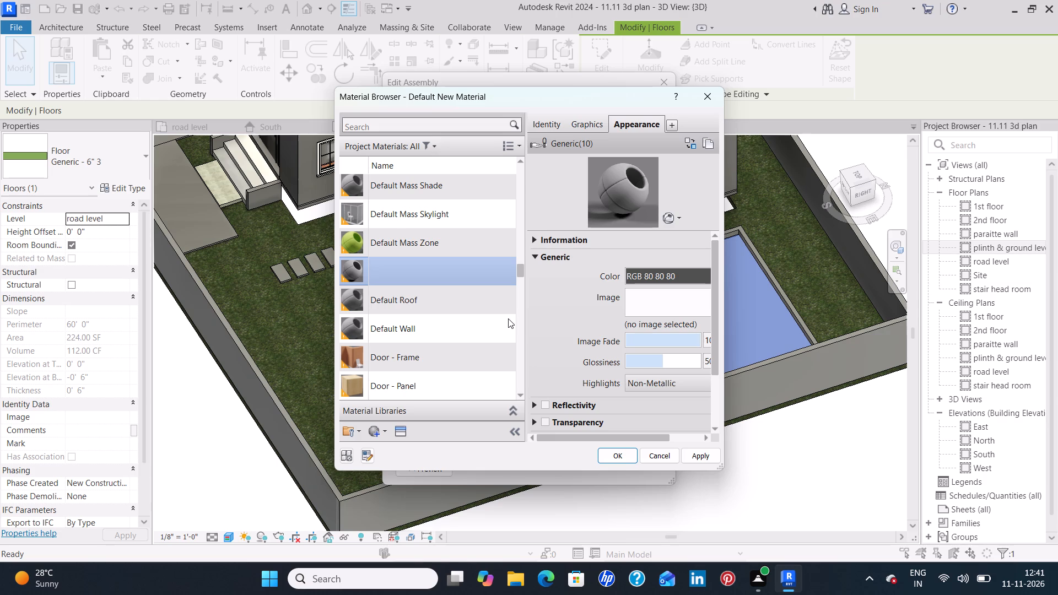
text(grass)
key(space)
text(2)
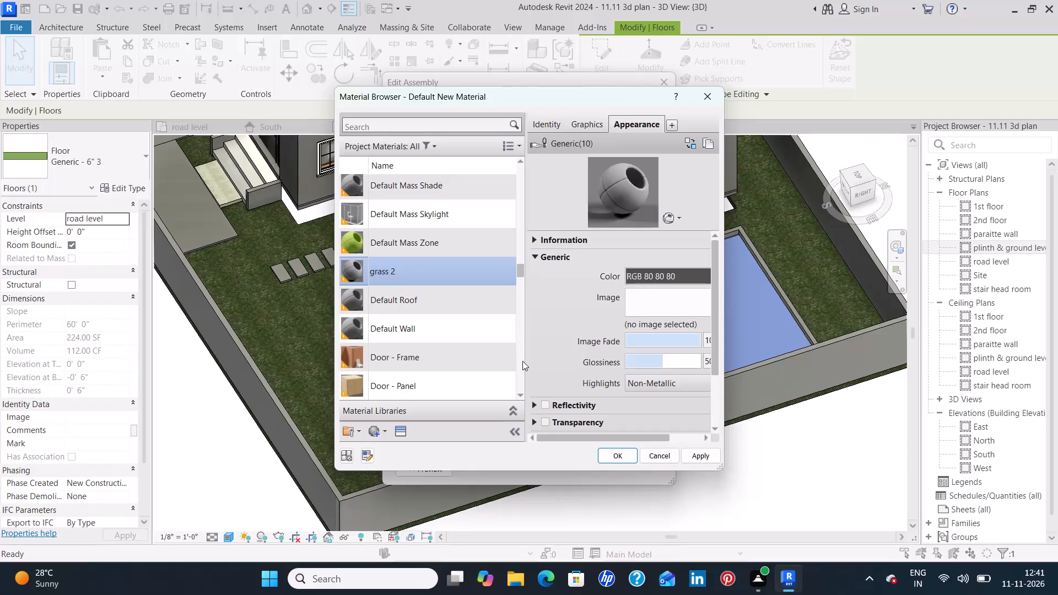
click(547, 328)
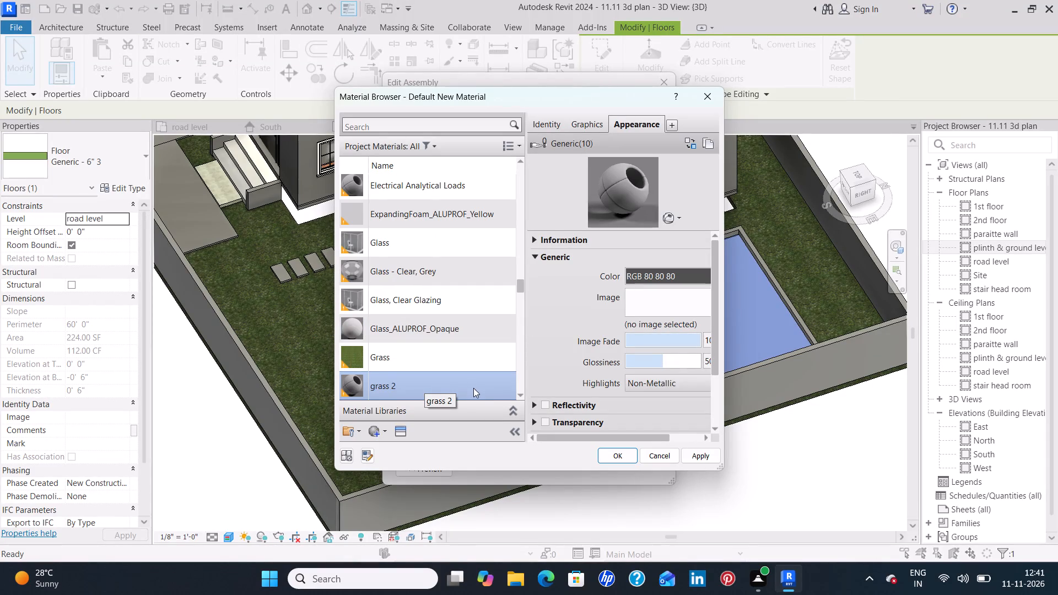
Open the image file selection for the grass 2 material's appearance.
click(662, 299)
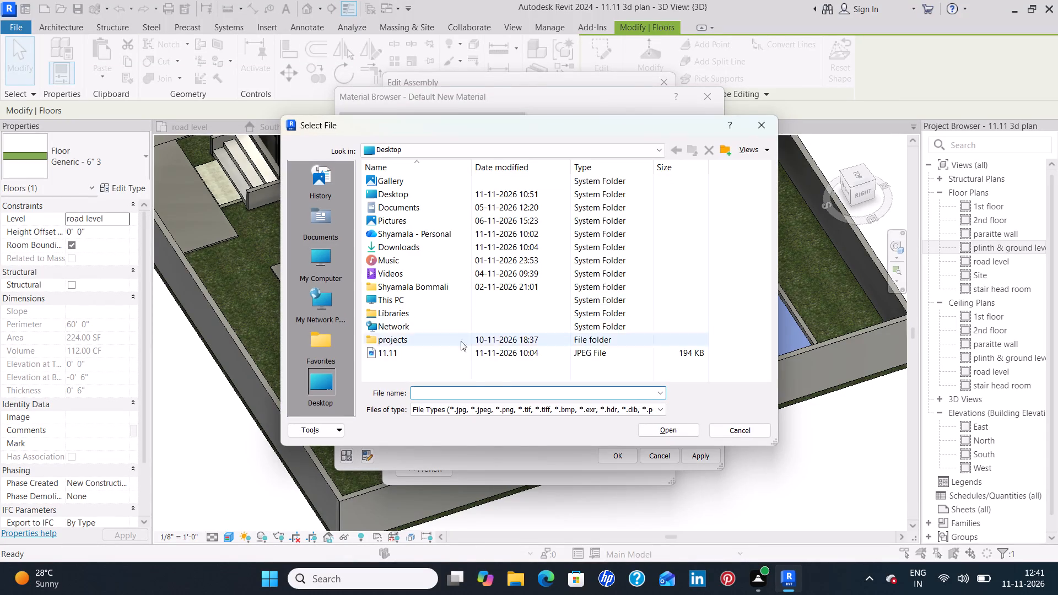
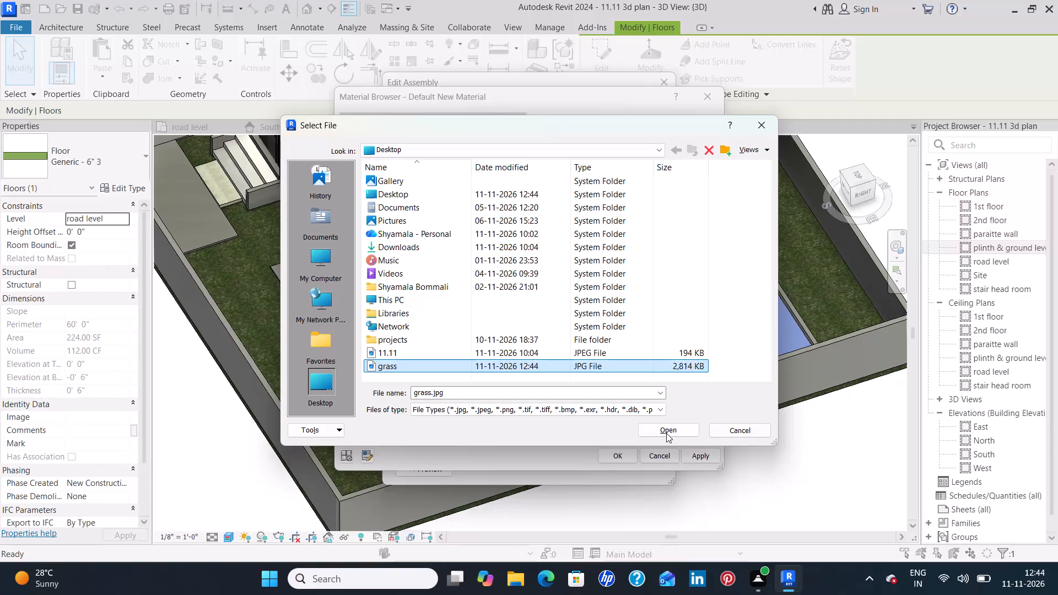
Use grass.jpg as the grass 2 appearance image and apply the material to the Generic - 6" 3 enclosure floor type.
click(666, 433)
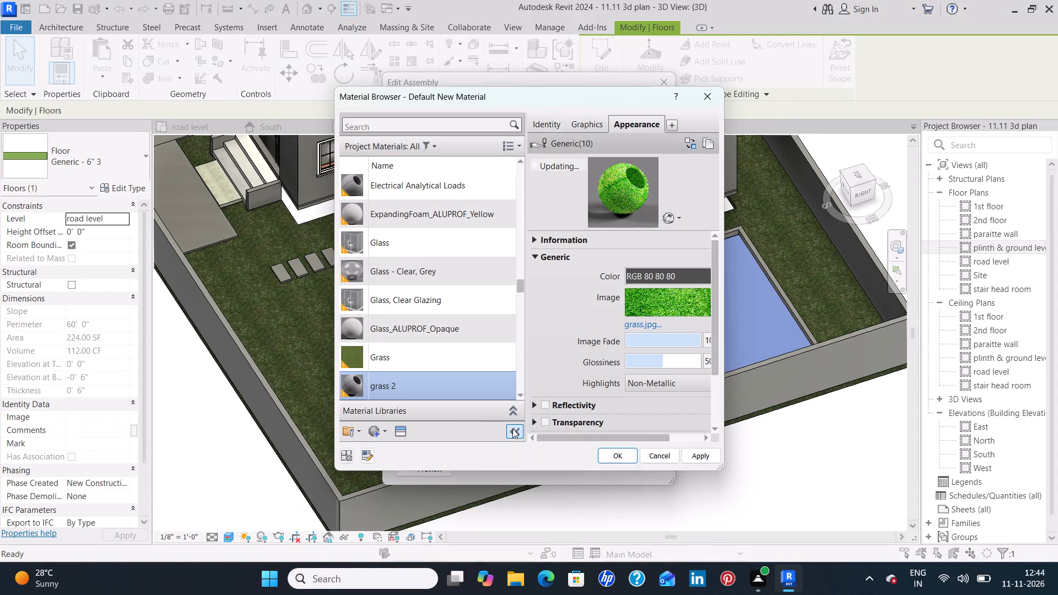
click(695, 452)
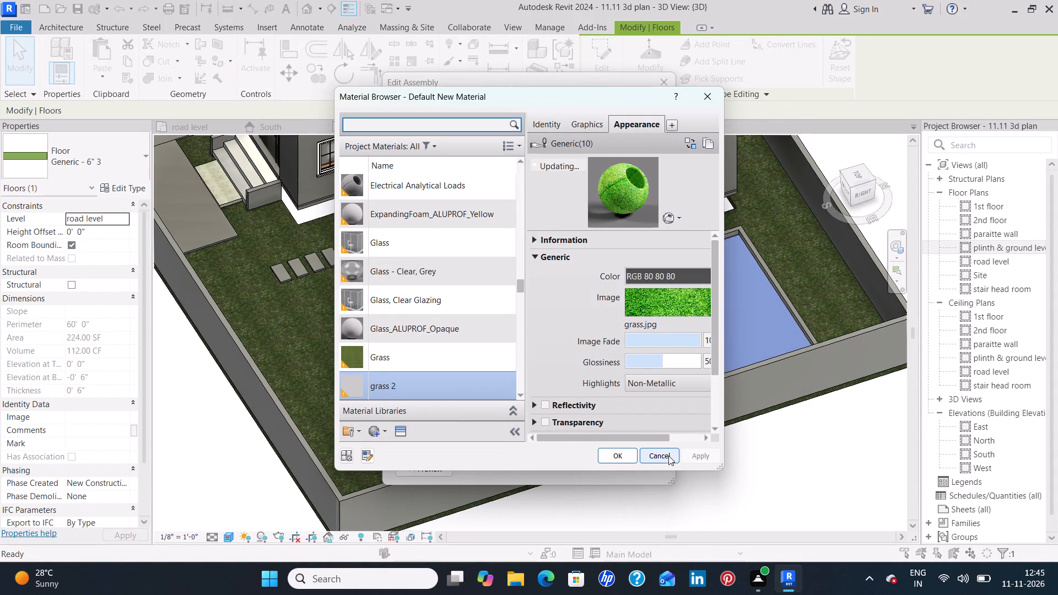
click(615, 458)
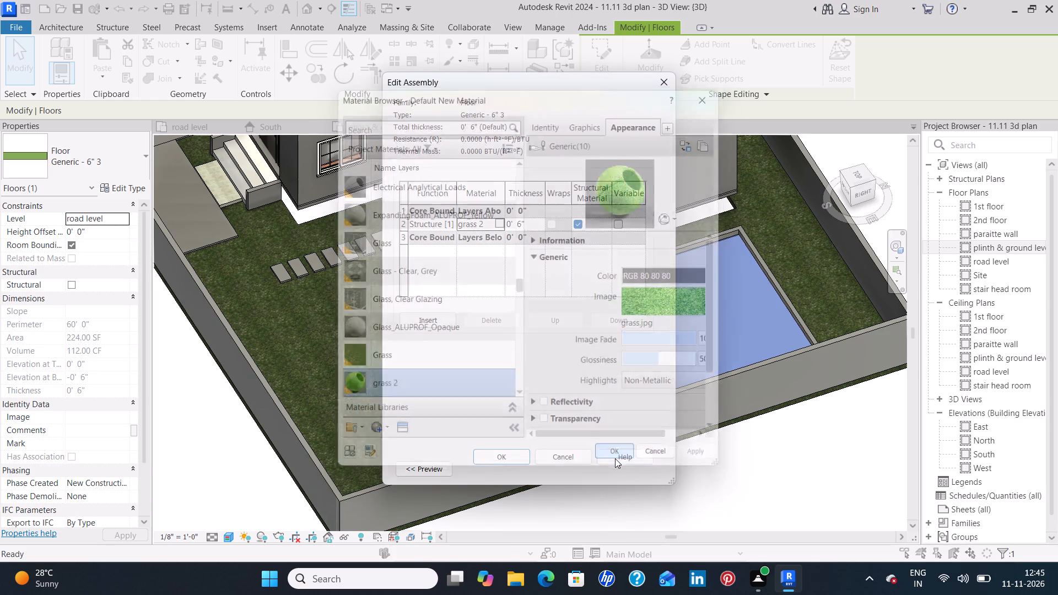
click(502, 459)
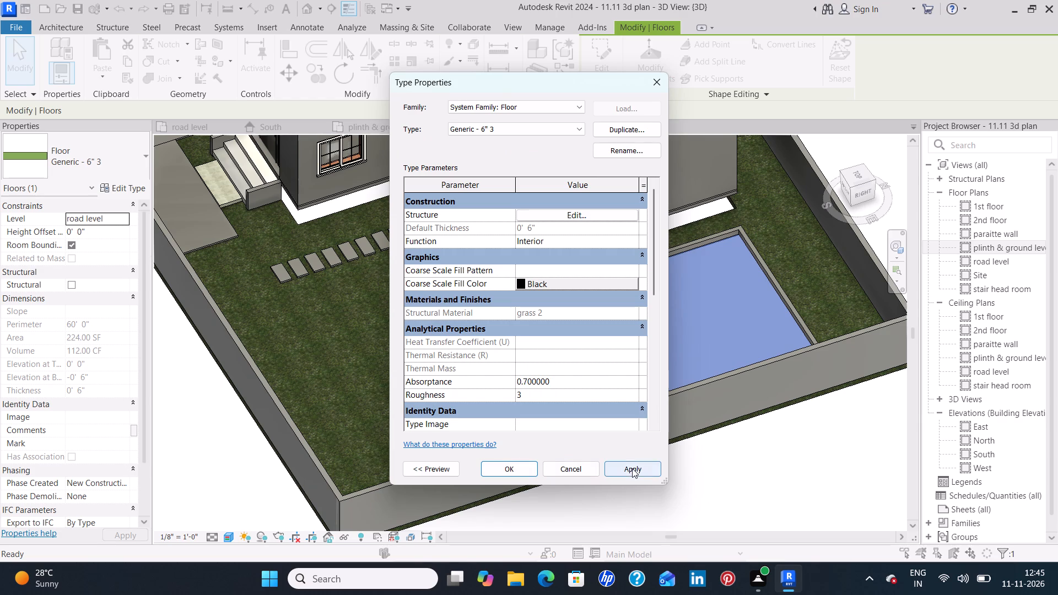
click(632, 468)
click(521, 467)
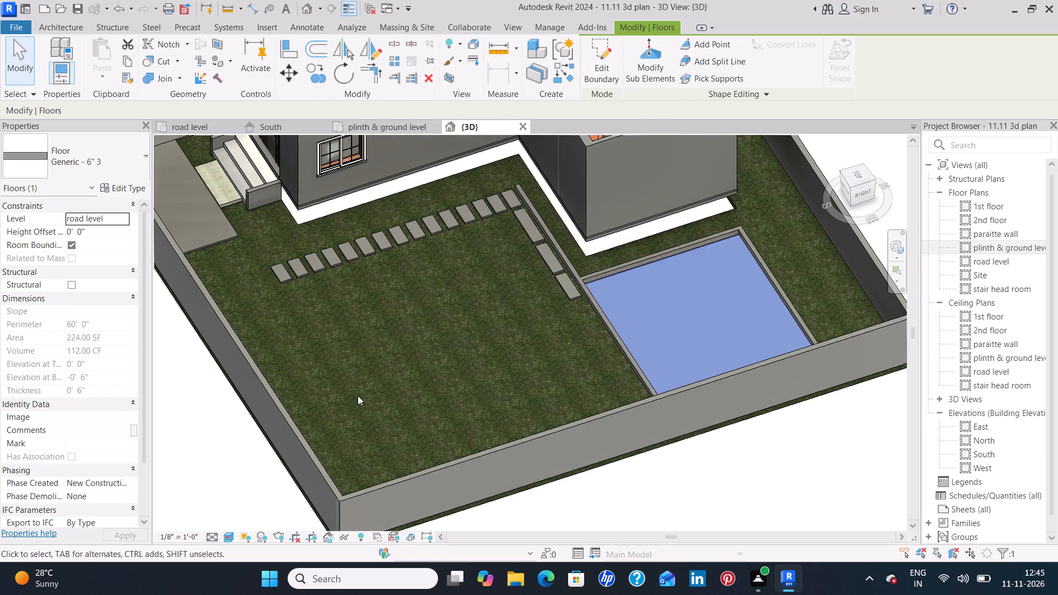
click(352, 386)
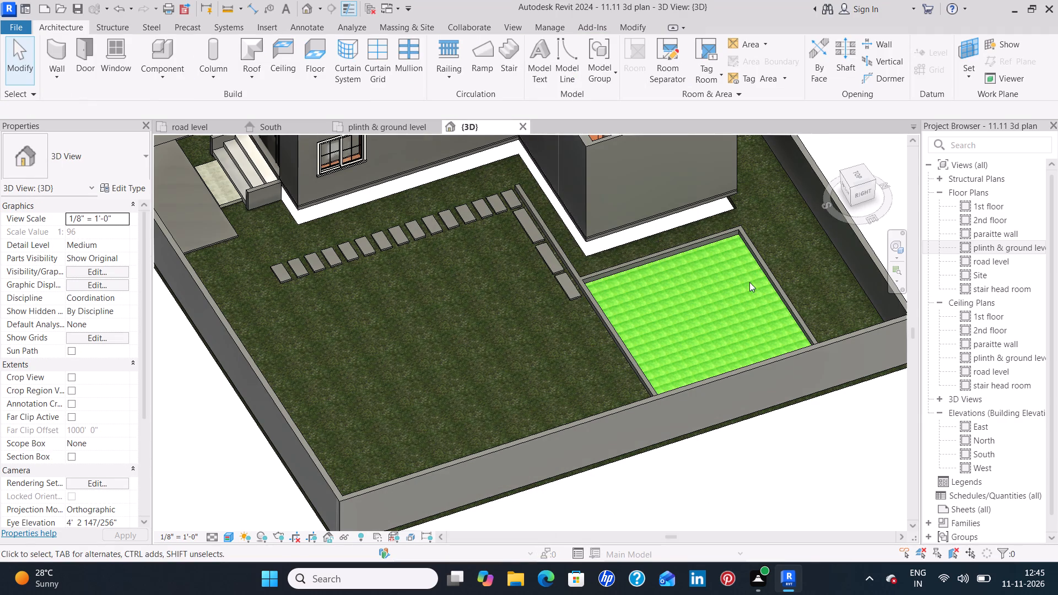
Inspect the enclosure floor's new grass texture up close and compare it with the surrounding compound grass in the 3D view.
scroll(747, 282, up, 10)
scroll(580, 350, down, 8)
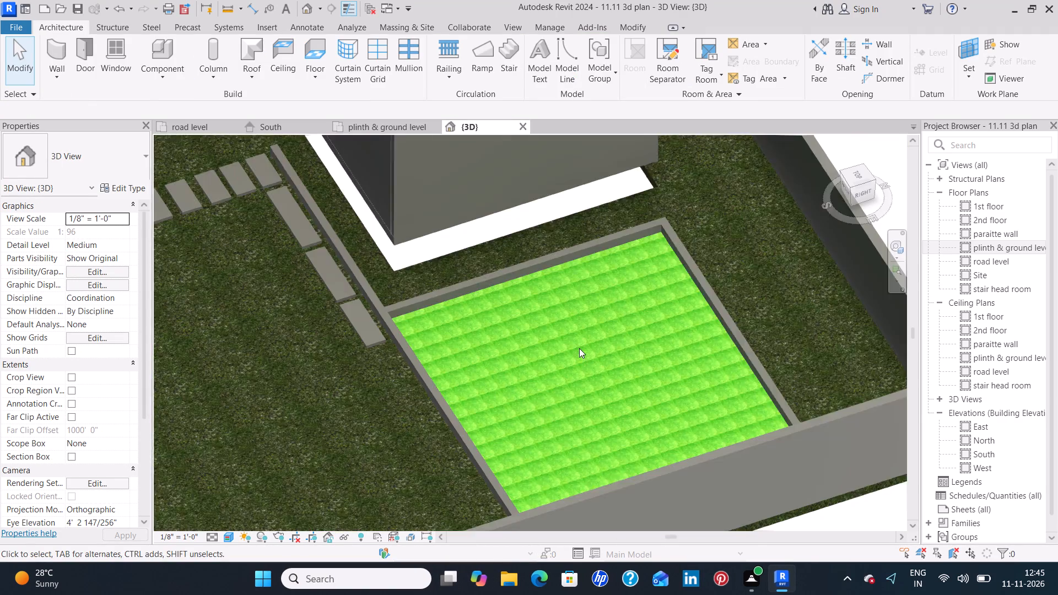
scroll(579, 348, down, 2)
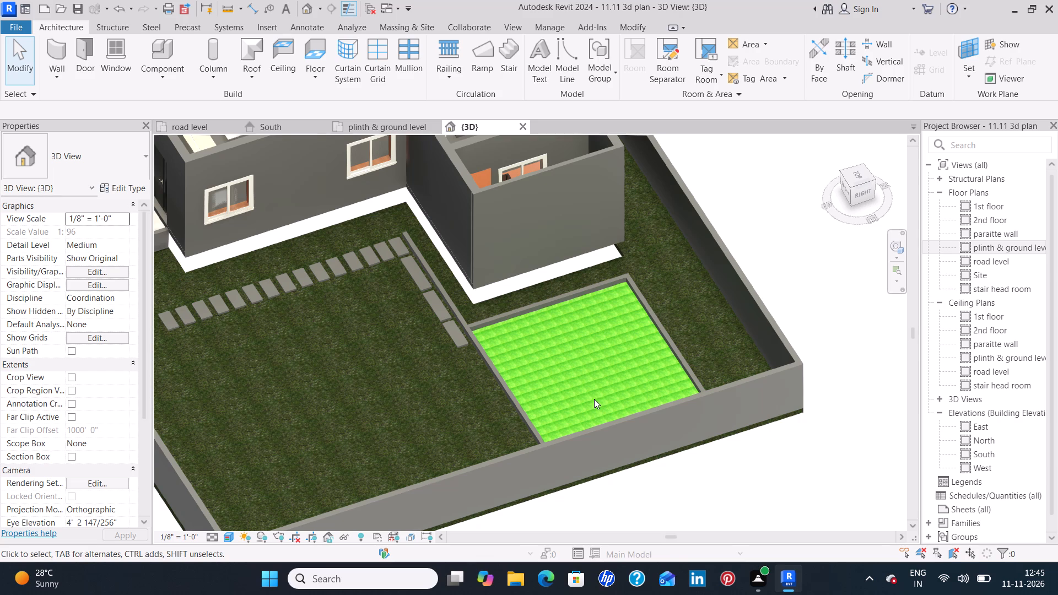
scroll(594, 401, up, 14)
scroll(558, 354, up, 10)
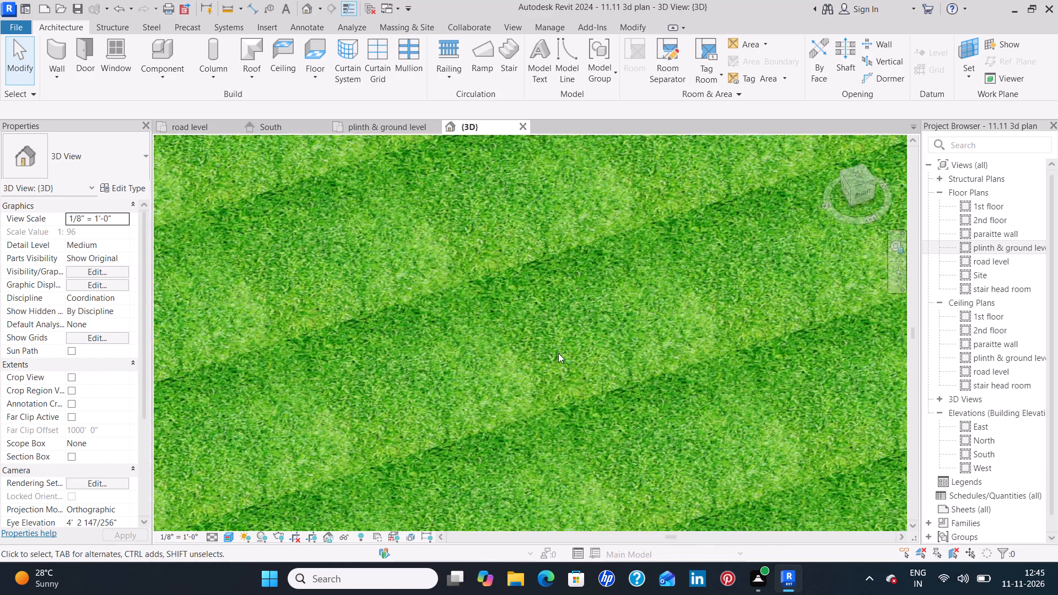
scroll(558, 352, up, 15)
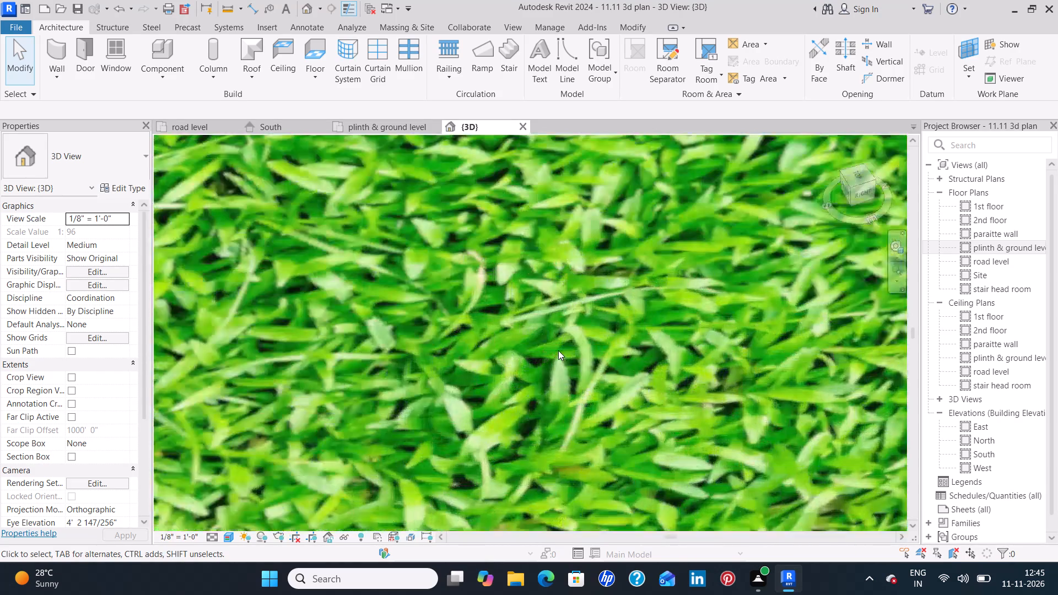
scroll(558, 350, down, 11)
scroll(558, 350, down, 15)
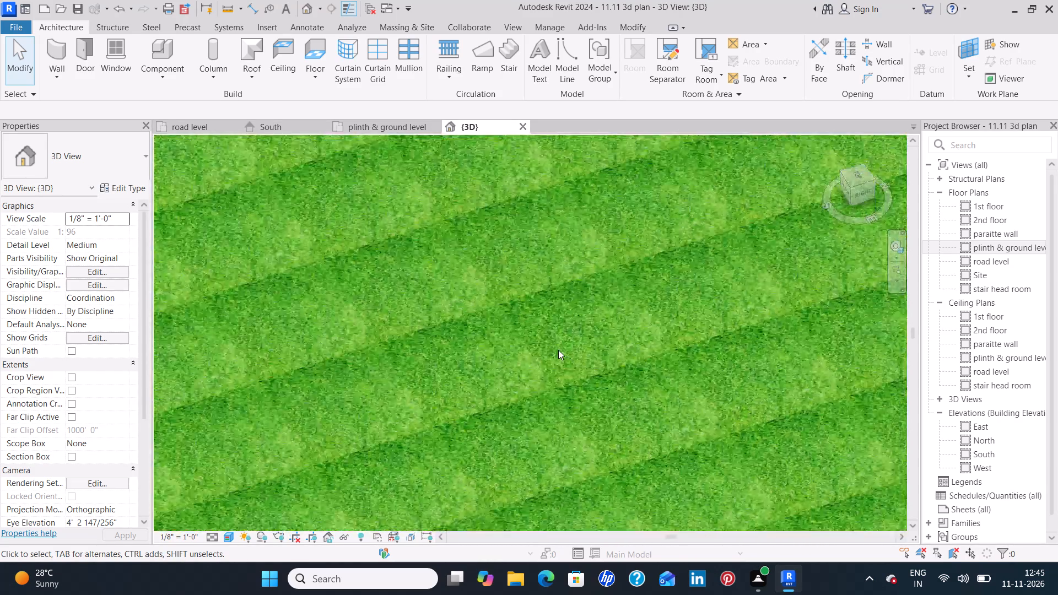
scroll(558, 350, down, 10)
scroll(271, 418, up, 11)
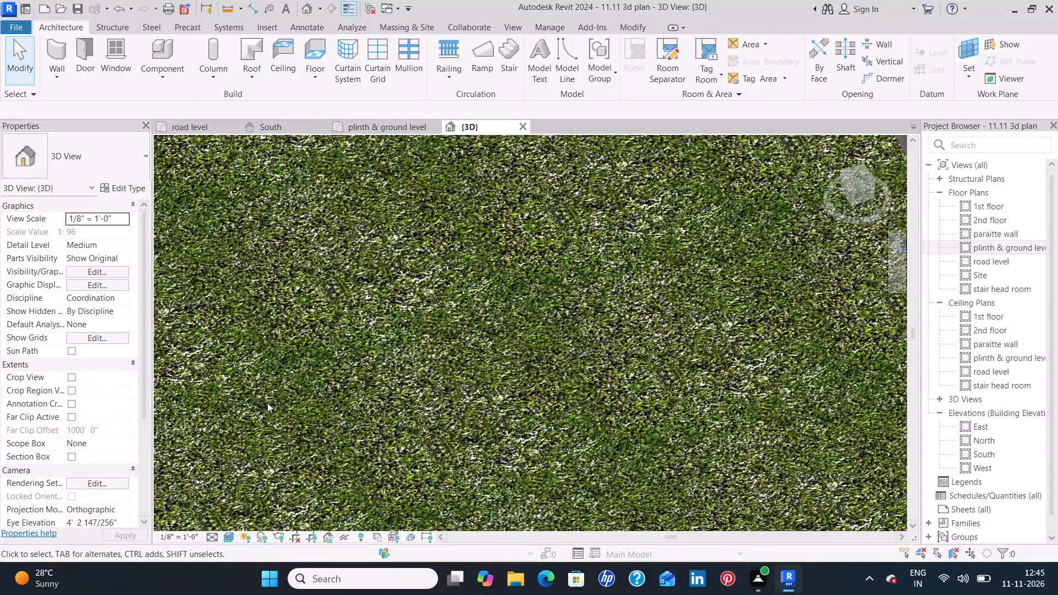
scroll(267, 403, up, 16)
scroll(267, 387, down, 5)
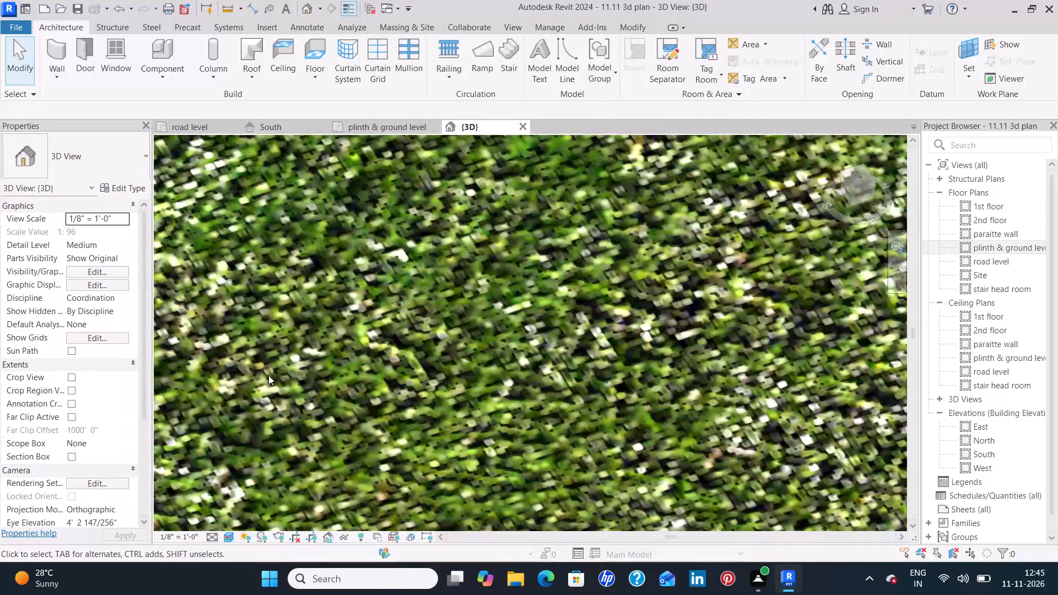
scroll(268, 375, down, 20)
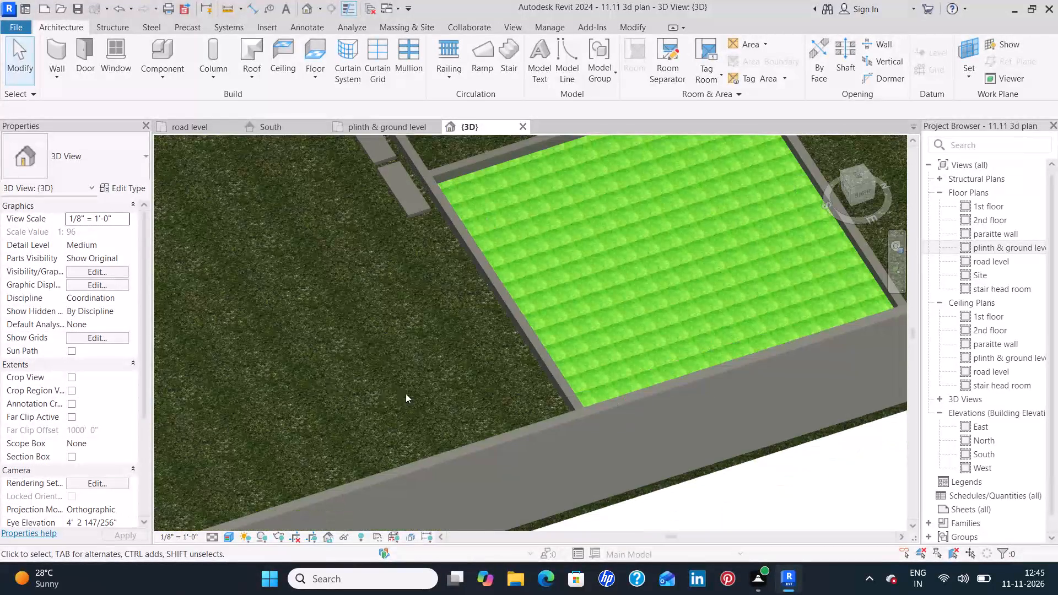
Examine the garden, stepping-stone path, entrance steps and paved front area from several angles in the 3D view.
shift+middle_drag(398, 396, 519, 321)
middle_drag(519, 321, 532, 501)
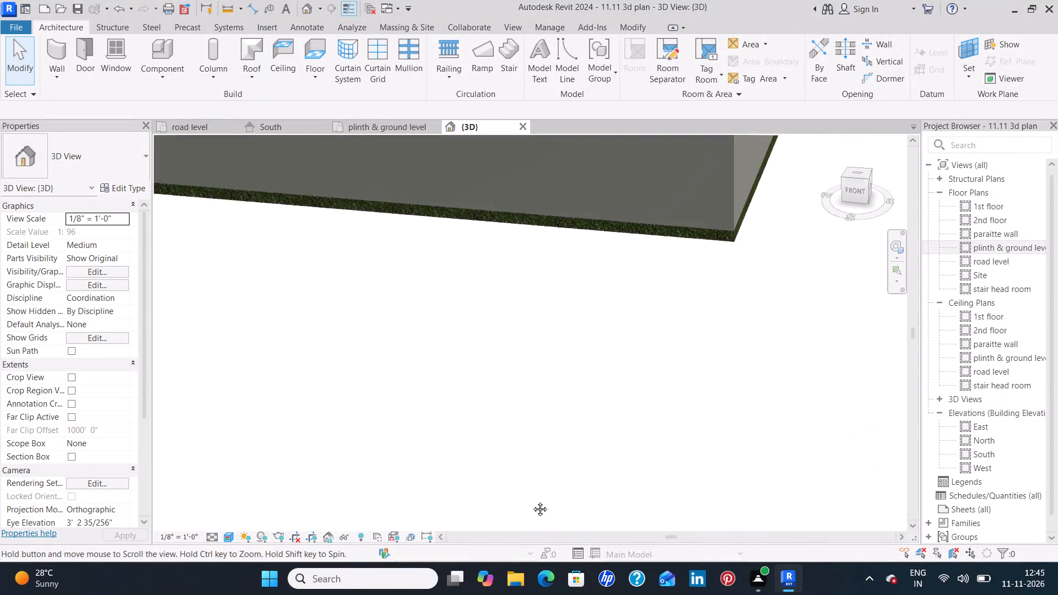
middle_drag(532, 501, 532, 507)
middle_drag(535, 276, 512, 481)
middle_drag(496, 329, 512, 471)
scroll(481, 468, up, 3)
scroll(480, 461, down, 4)
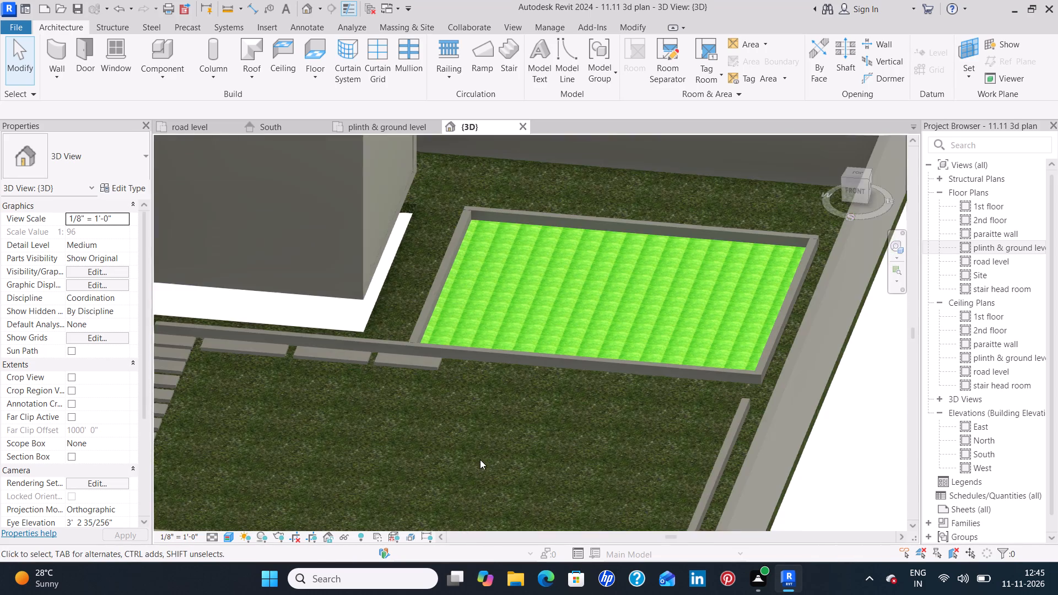
scroll(480, 456, down, 5)
middle_drag(407, 474, 584, 396)
scroll(502, 404, up, 4)
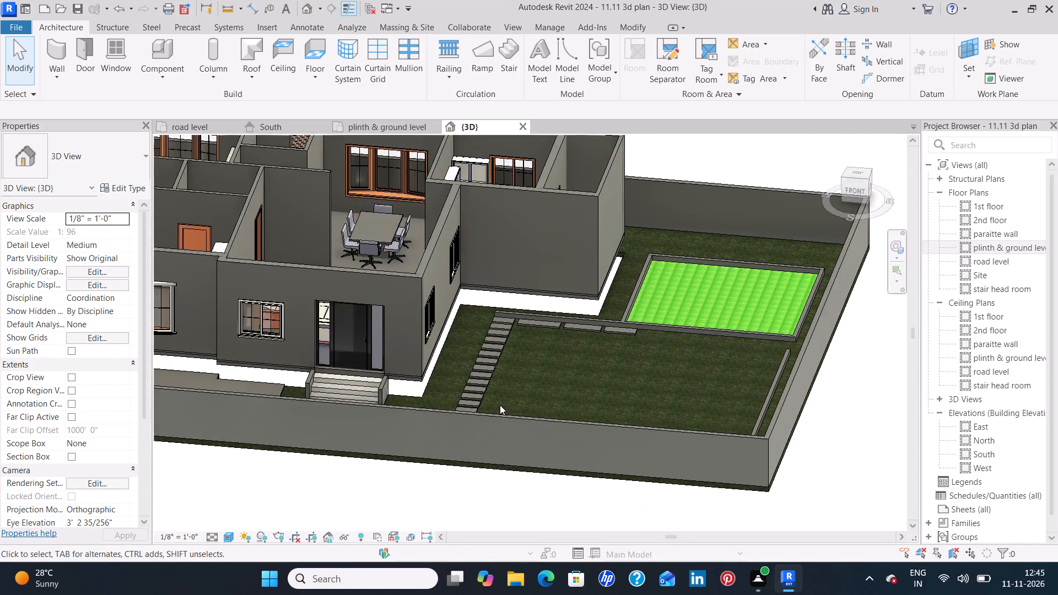
middle_drag(666, 340, 666, 411)
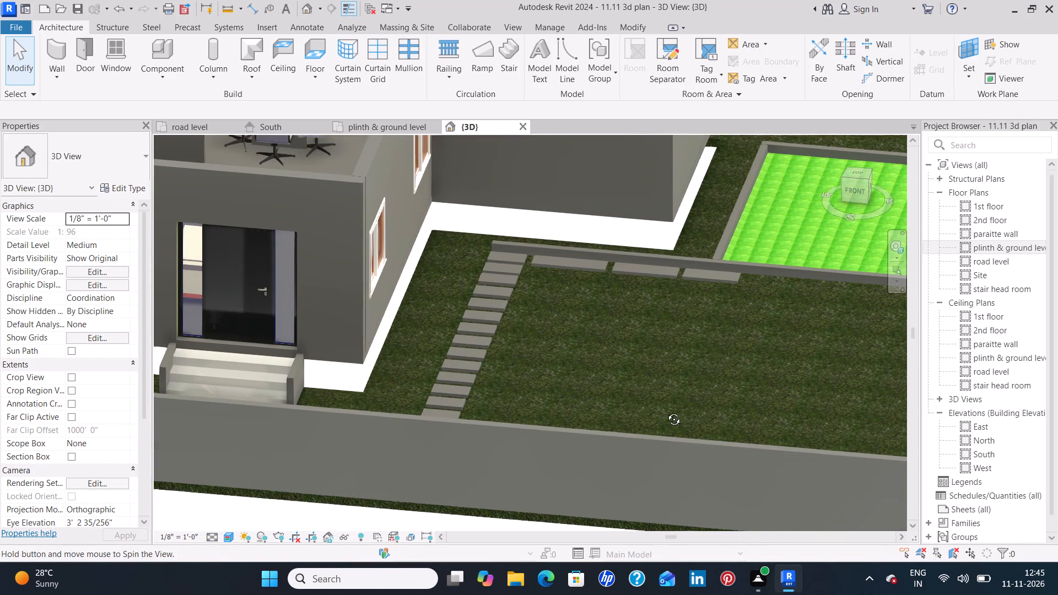
middle_drag(666, 411, 666, 416)
scroll(644, 440, up, 2)
middle_drag(472, 463, 793, 293)
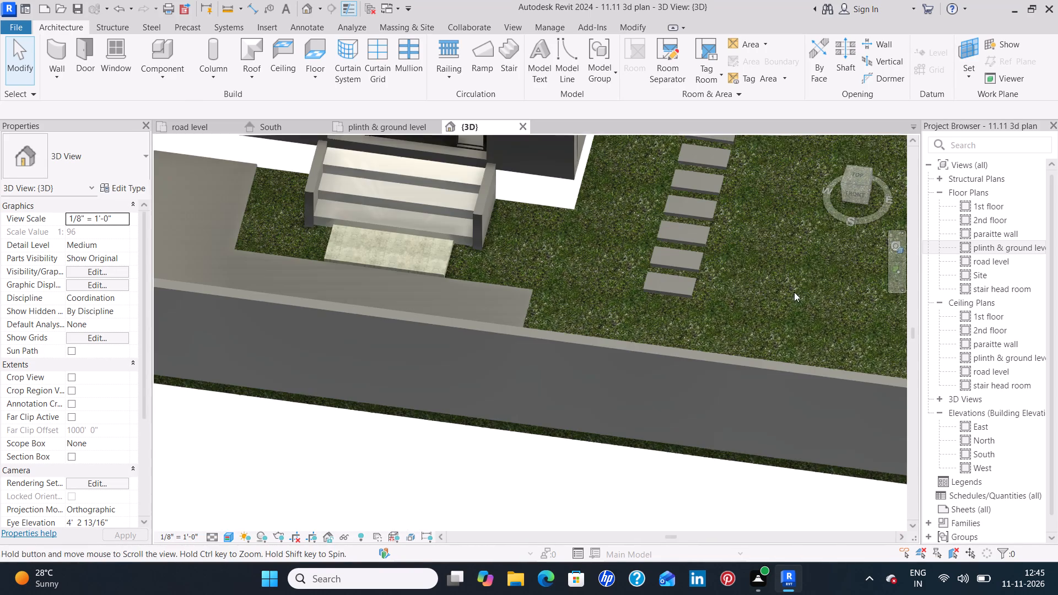
scroll(438, 283, up, 6)
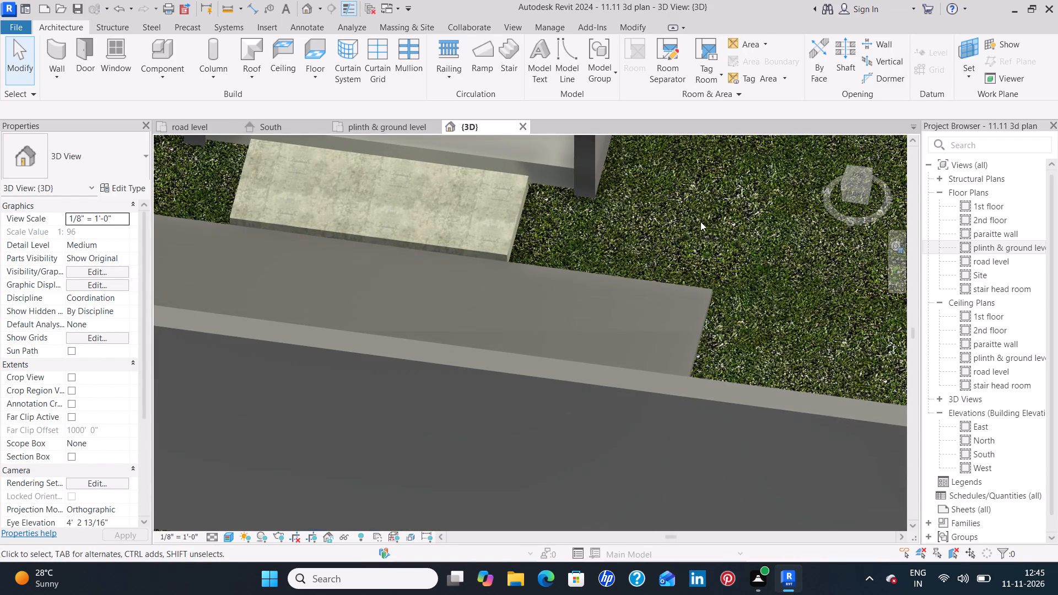
scroll(717, 217, down, 9)
middle_drag(774, 213, 569, 345)
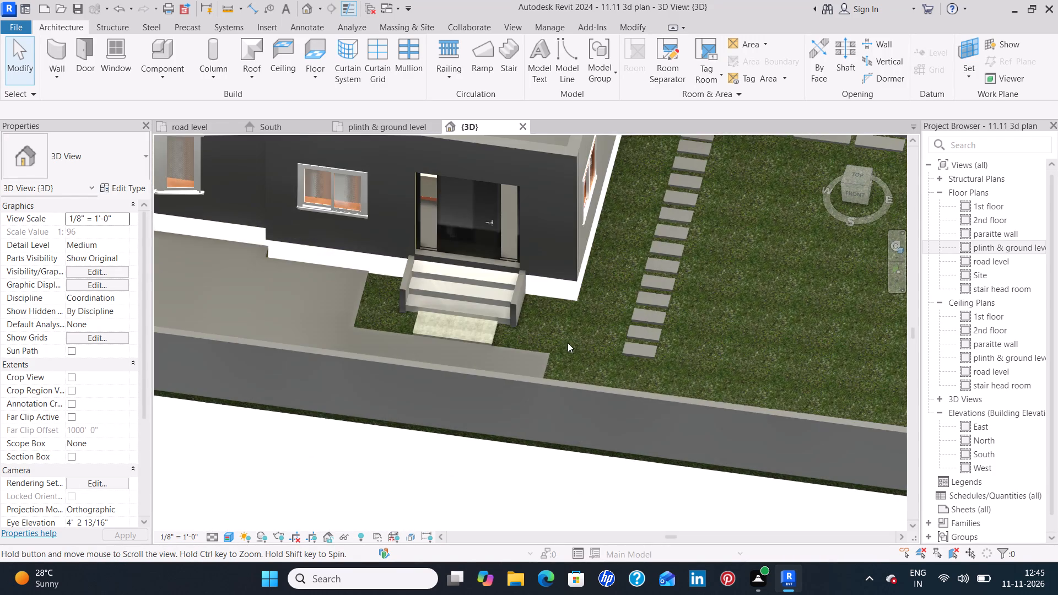
scroll(569, 334, down, 10)
middle_drag(598, 318, 745, 349)
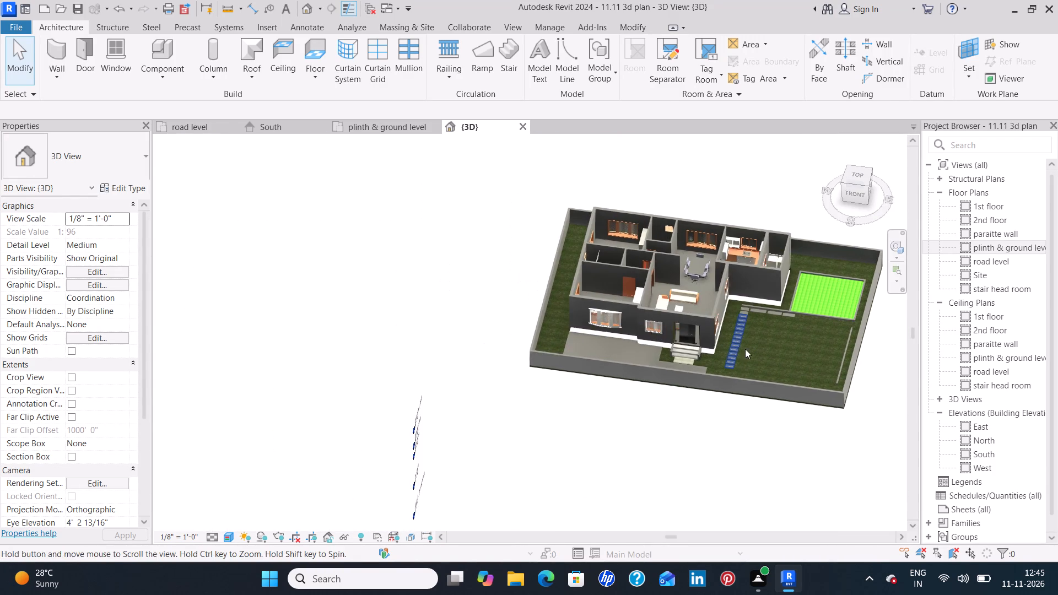
scroll(390, 313, down, 5)
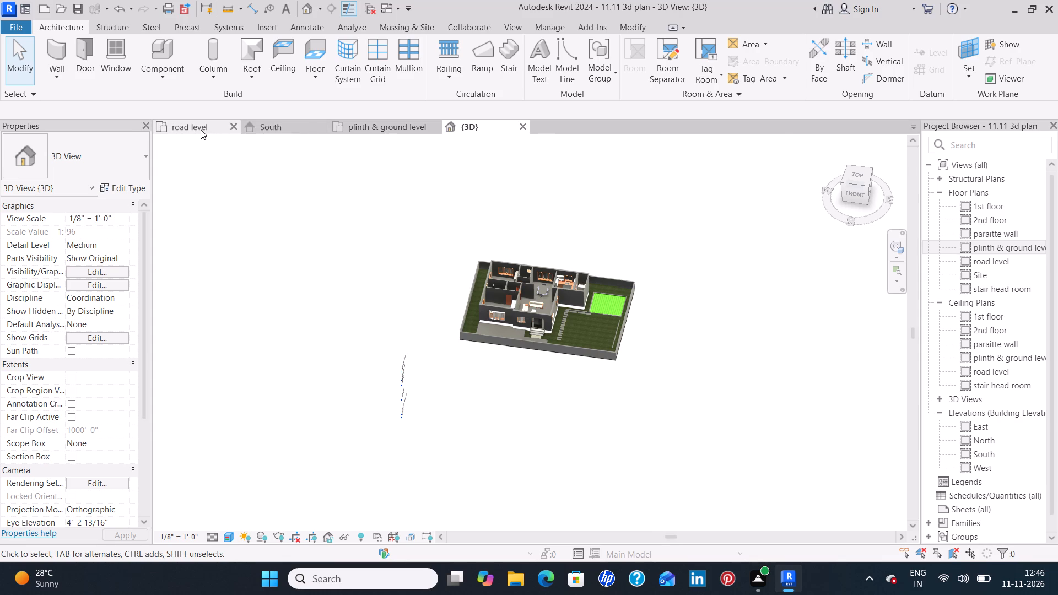
Set the road level floor plan's visual style to Realistic.
click(201, 129)
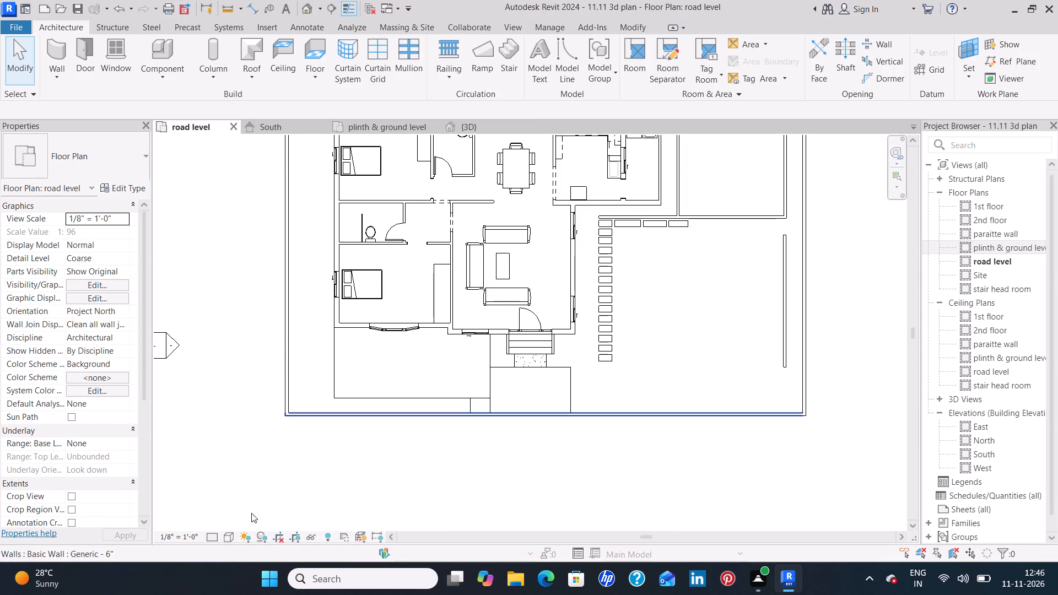
click(229, 542)
click(253, 526)
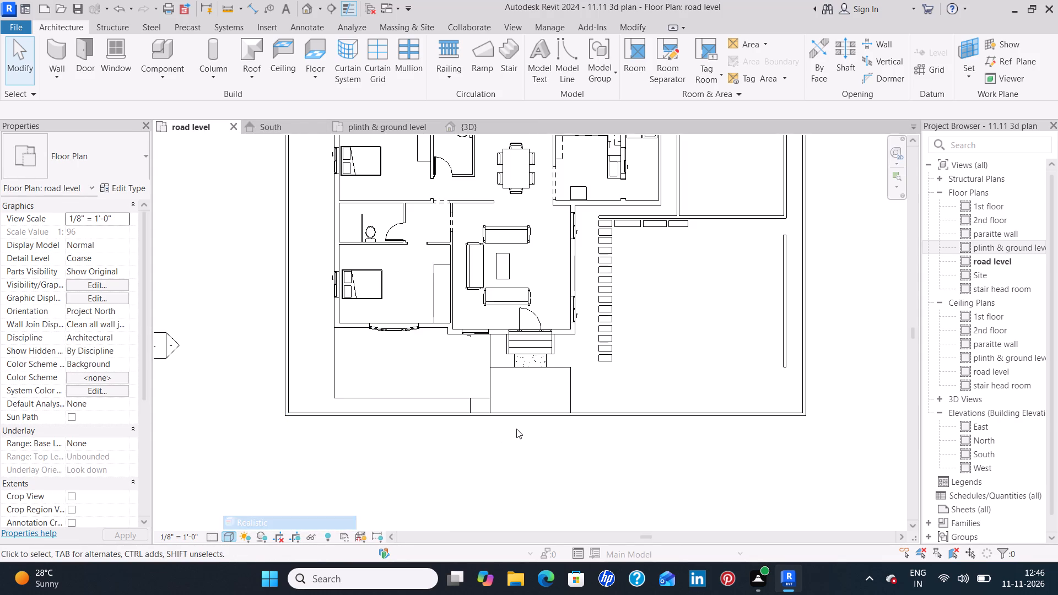
click(537, 451)
Compare the modelled site layout with the reference plan image in the road level floor plan, checking the garden and play area.
scroll(662, 337, down, 3)
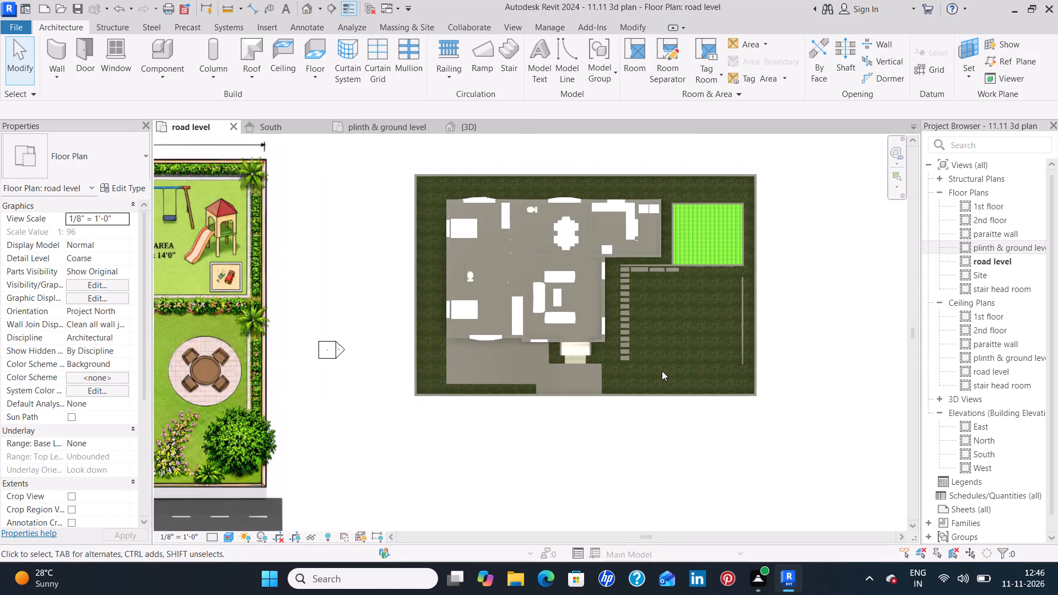
scroll(662, 371, down, 3)
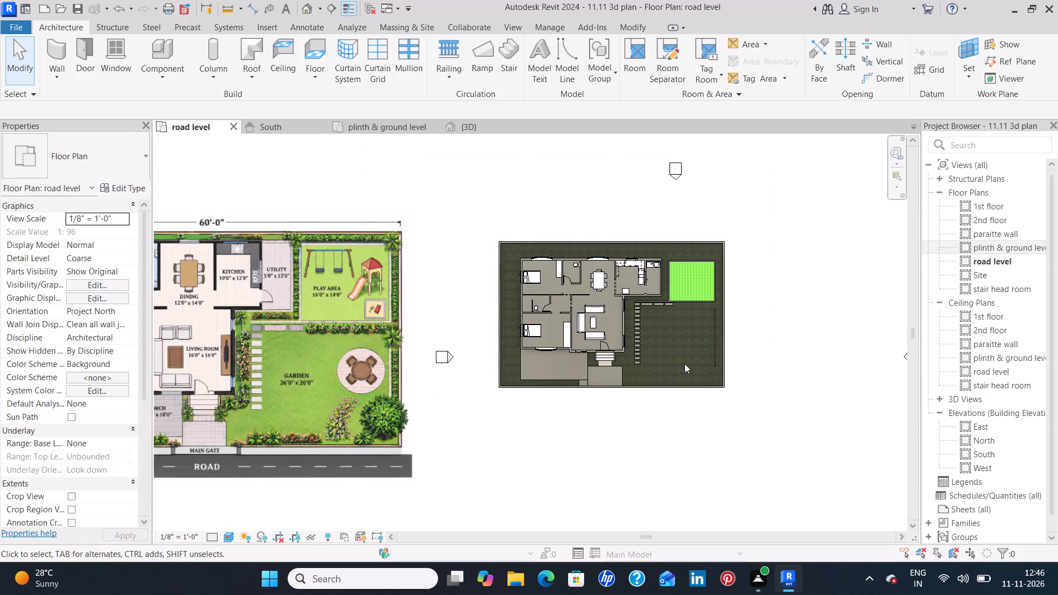
scroll(684, 364, up, 4)
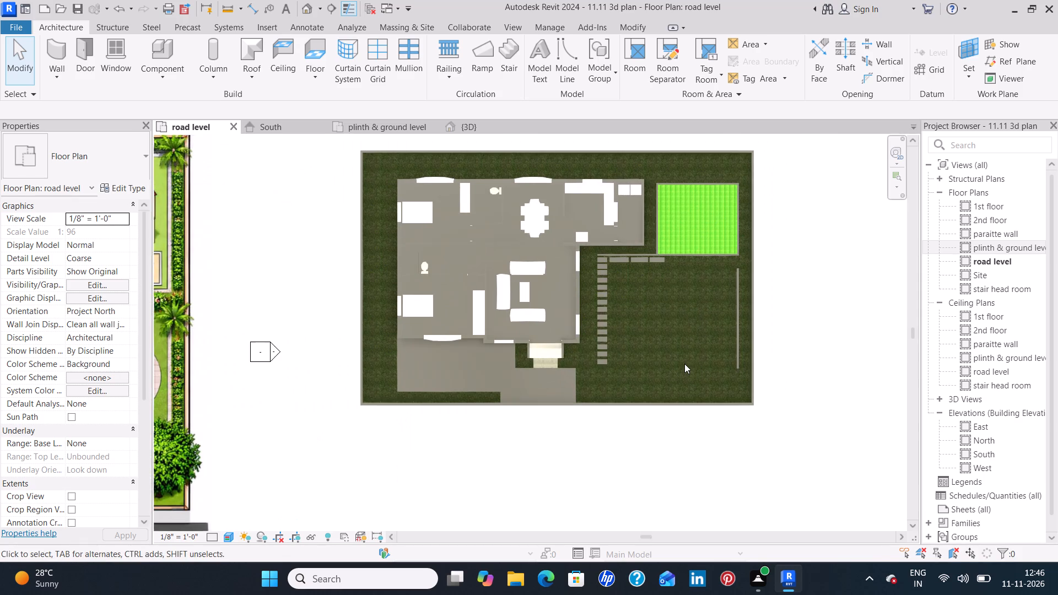
scroll(684, 364, up, 4)
scroll(684, 364, down, 8)
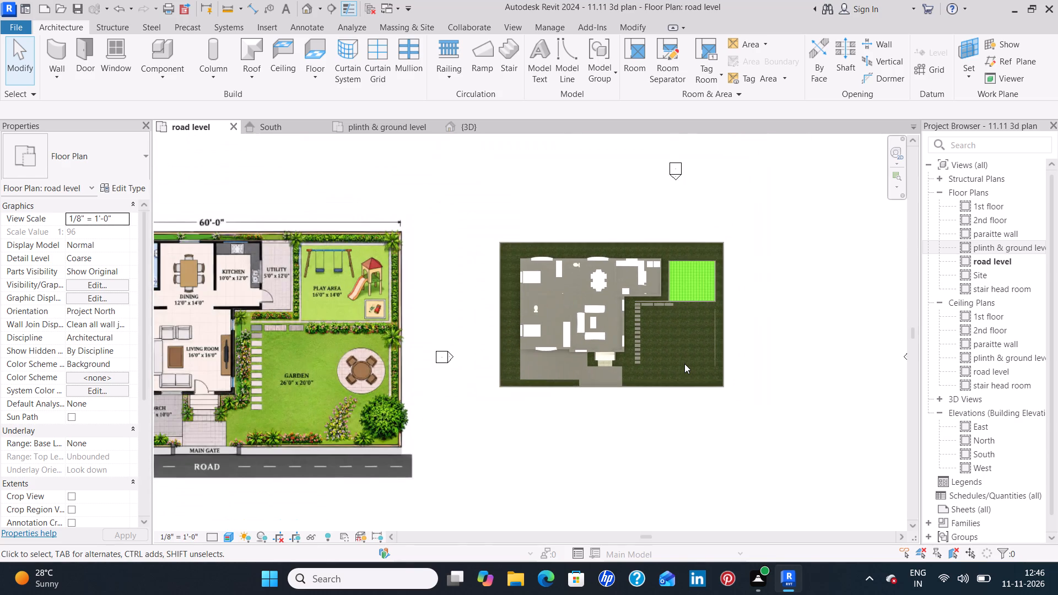
scroll(684, 364, down, 3)
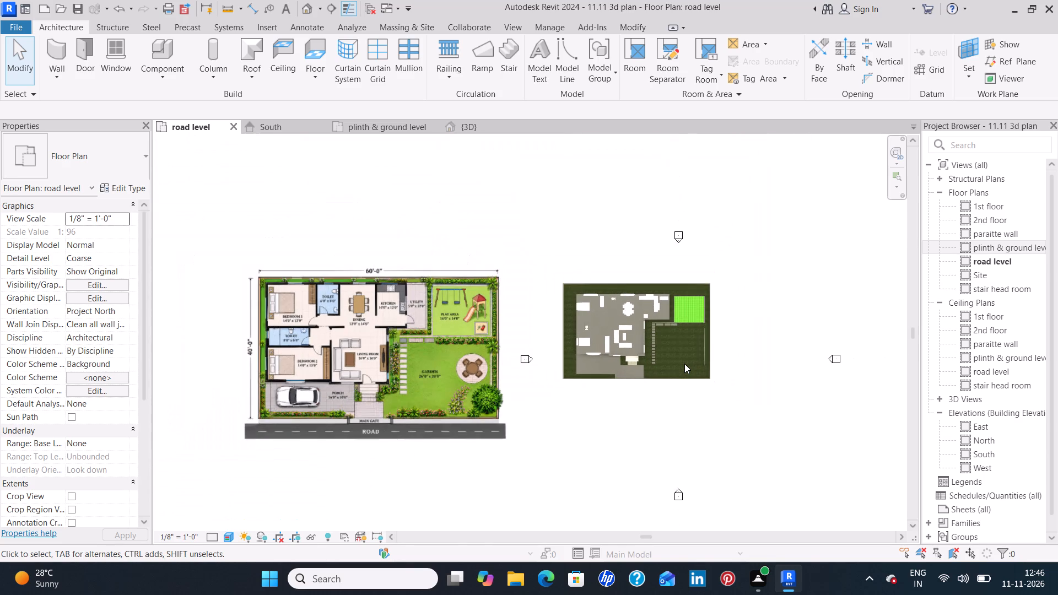
scroll(684, 364, up, 5)
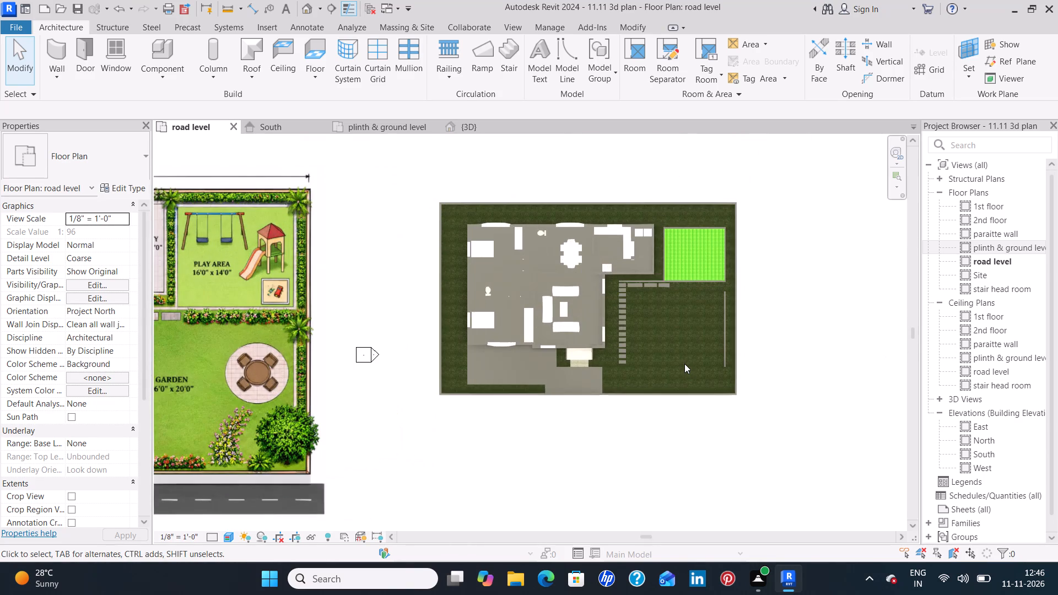
scroll(684, 364, up, 6)
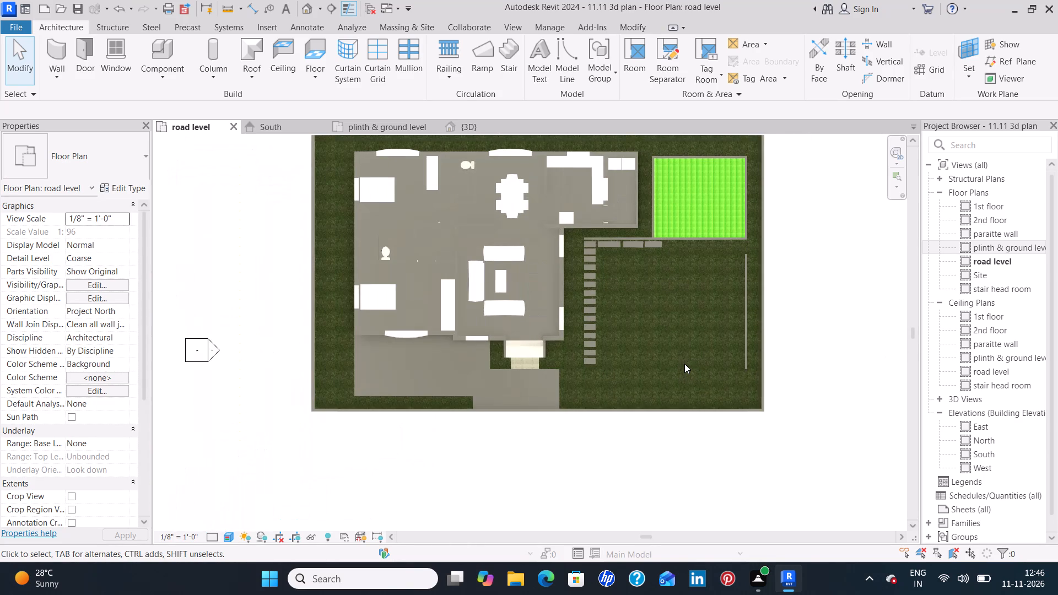
scroll(684, 364, up, 3)
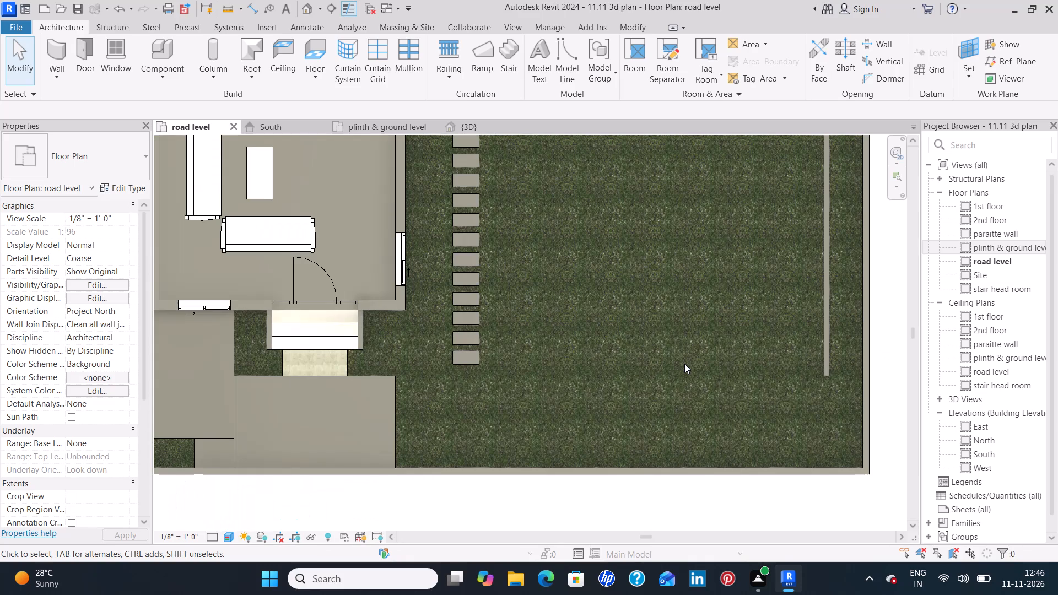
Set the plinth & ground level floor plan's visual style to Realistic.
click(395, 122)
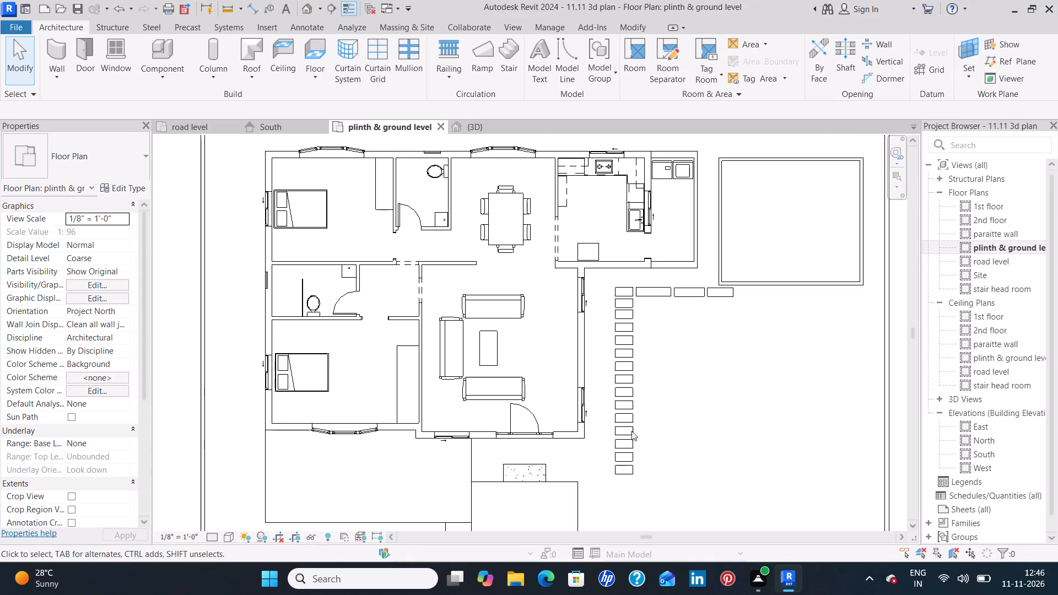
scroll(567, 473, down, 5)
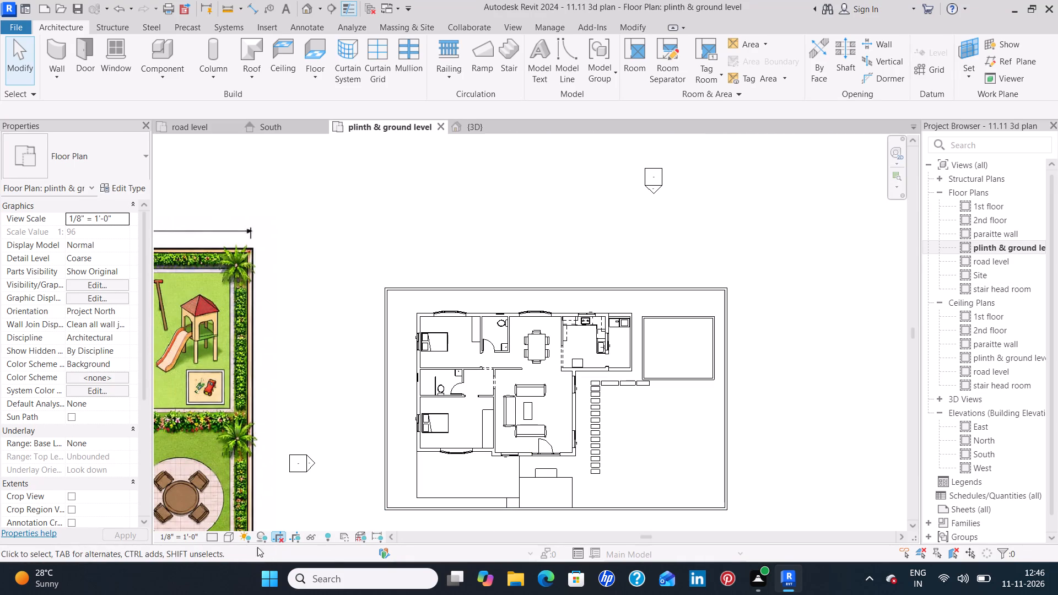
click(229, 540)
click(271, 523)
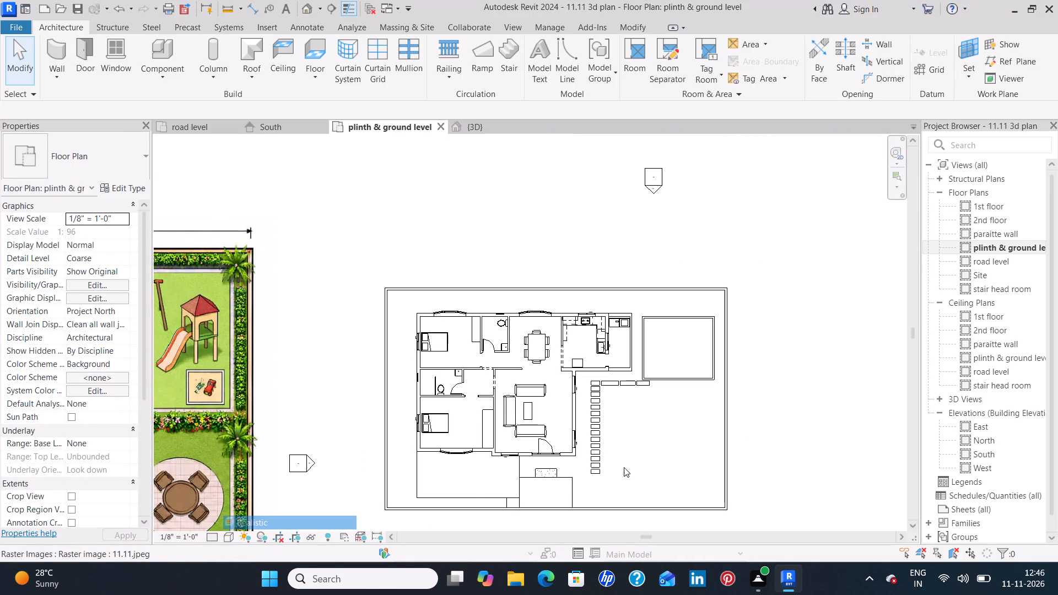
Examine the entrance slab, paved front area, stepping-stone path and play area in the realistic plinth & ground level plan.
middle_drag(646, 451, 646, 428)
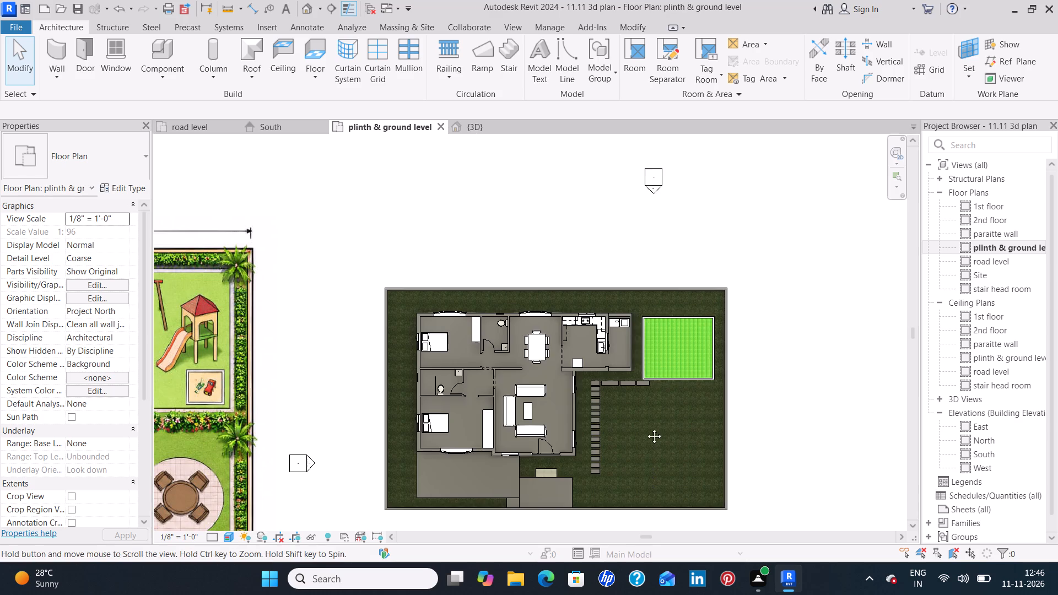
middle_drag(646, 428, 644, 368)
scroll(573, 399, up, 3)
scroll(675, 390, down, 1)
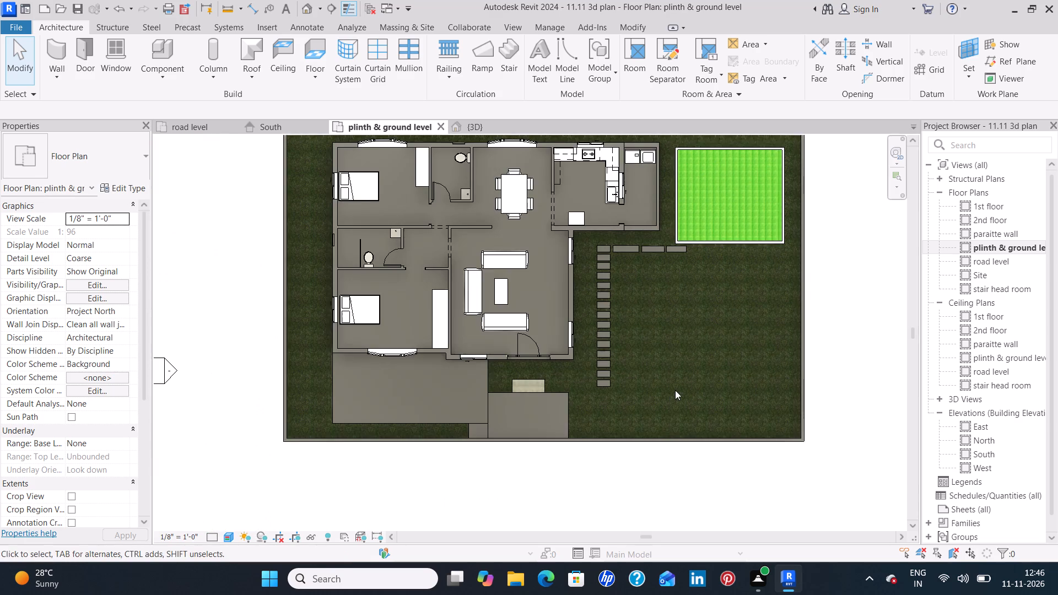
scroll(675, 390, down, 2)
scroll(579, 388, up, 12)
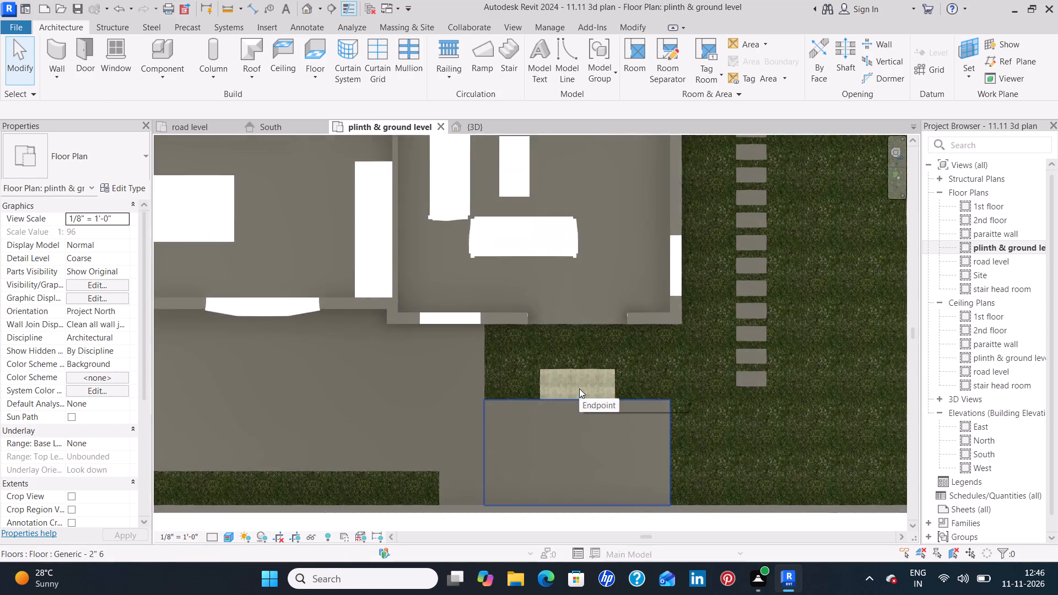
scroll(579, 388, up, 1)
scroll(646, 410, down, 4)
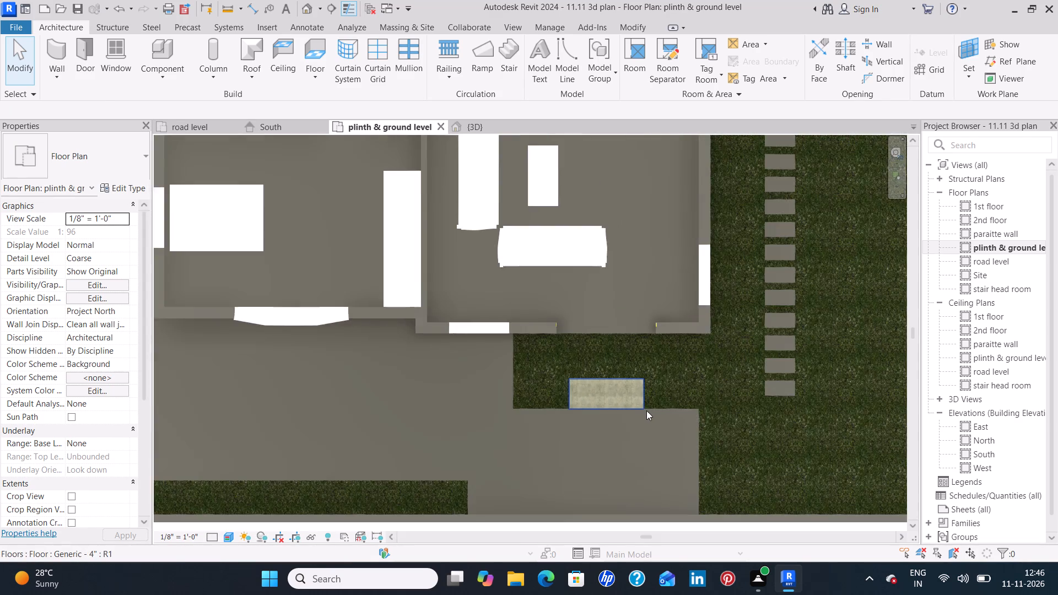
scroll(646, 410, down, 10)
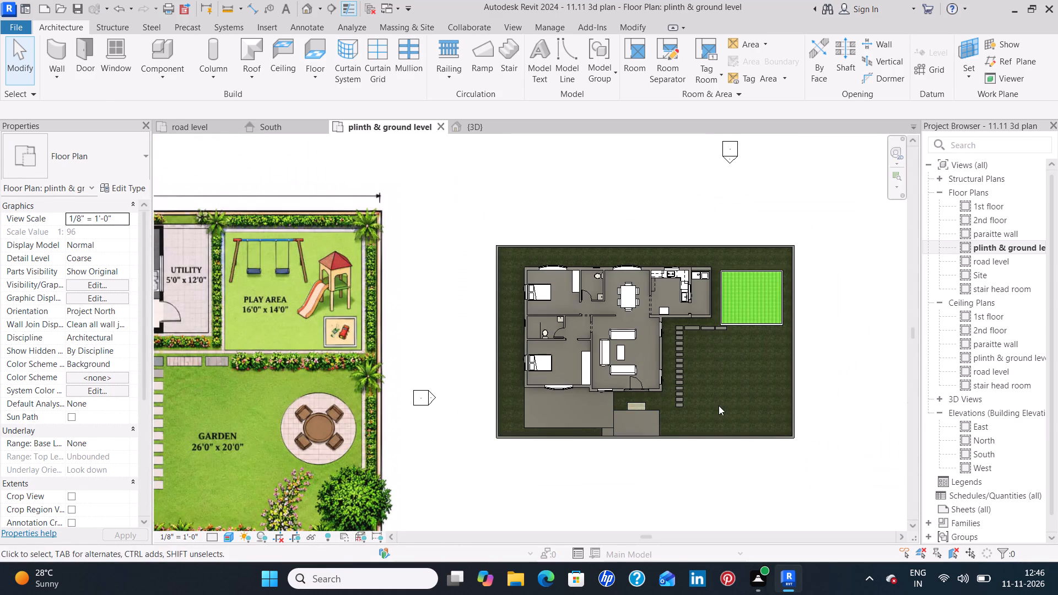
click(718, 408)
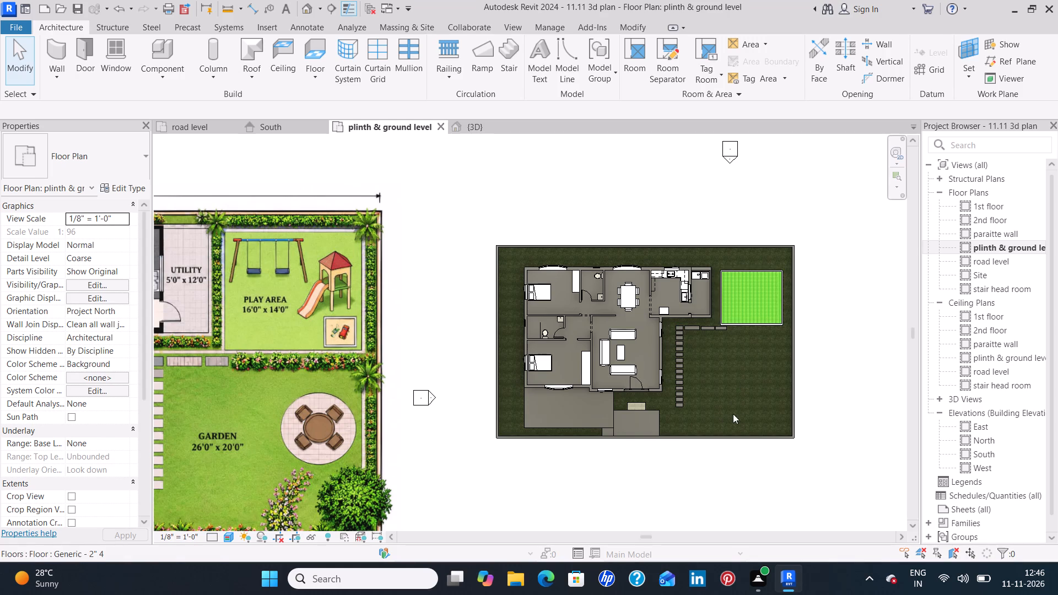
scroll(739, 415, down, 2)
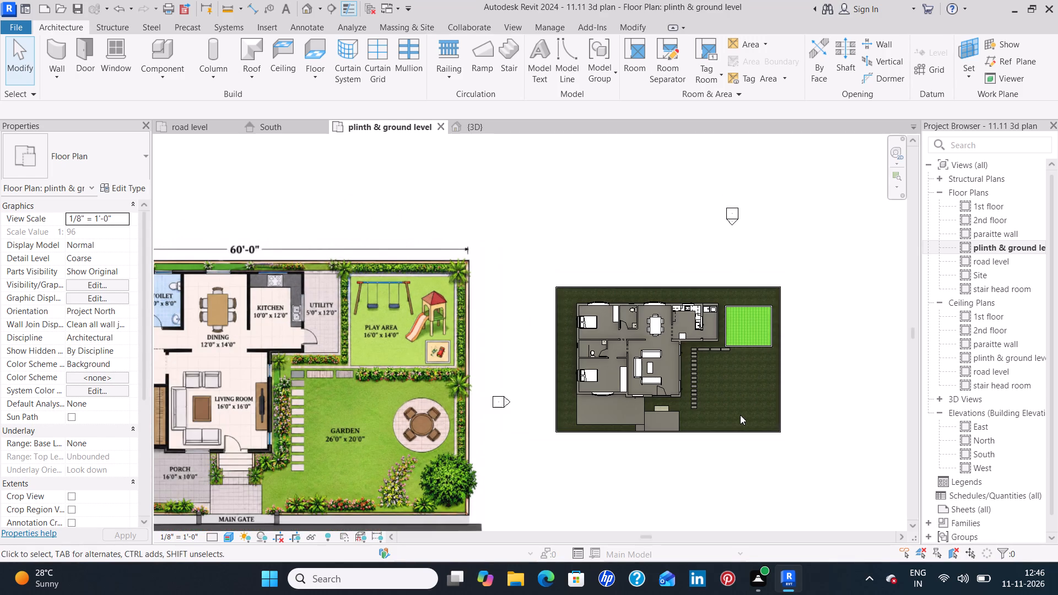
scroll(740, 415, up, 6)
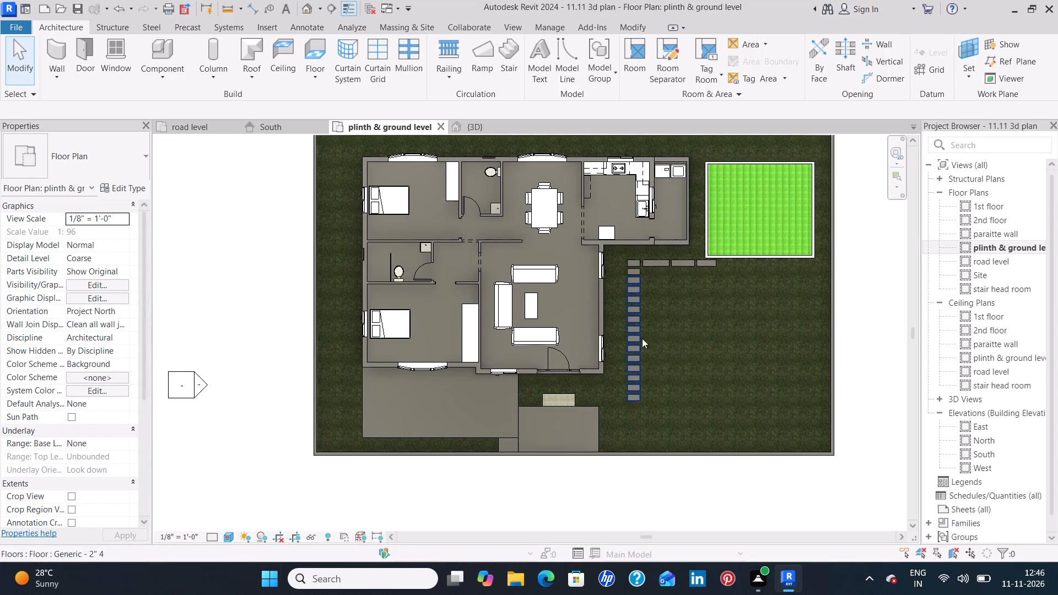
scroll(647, 391, up, 5)
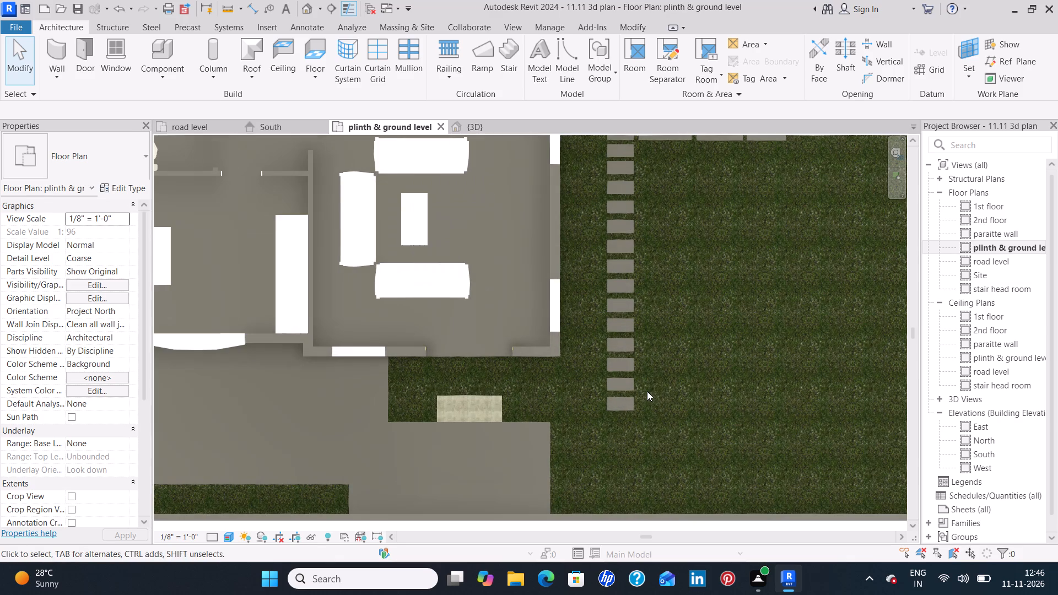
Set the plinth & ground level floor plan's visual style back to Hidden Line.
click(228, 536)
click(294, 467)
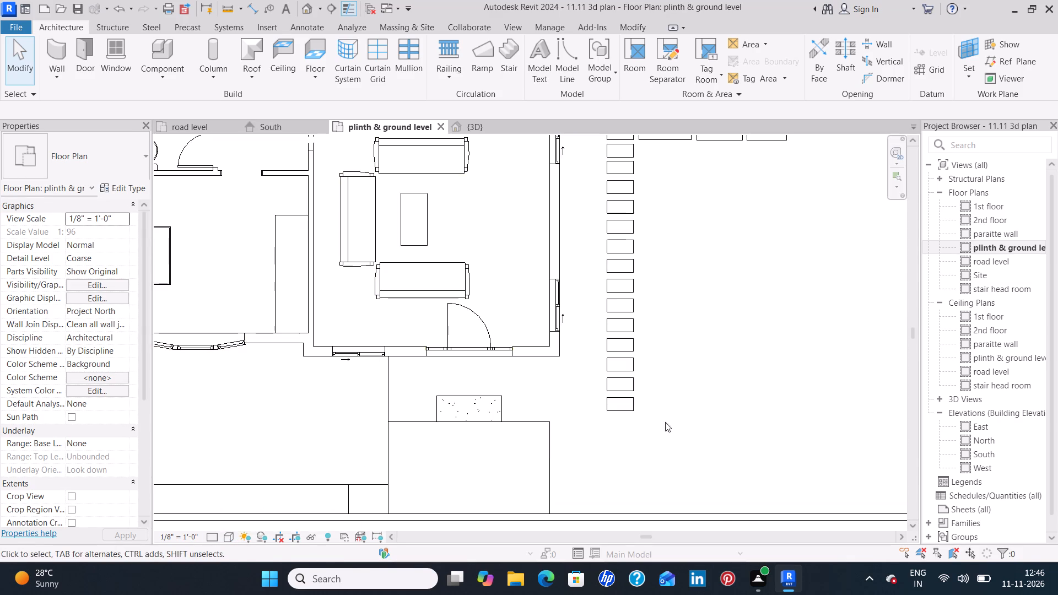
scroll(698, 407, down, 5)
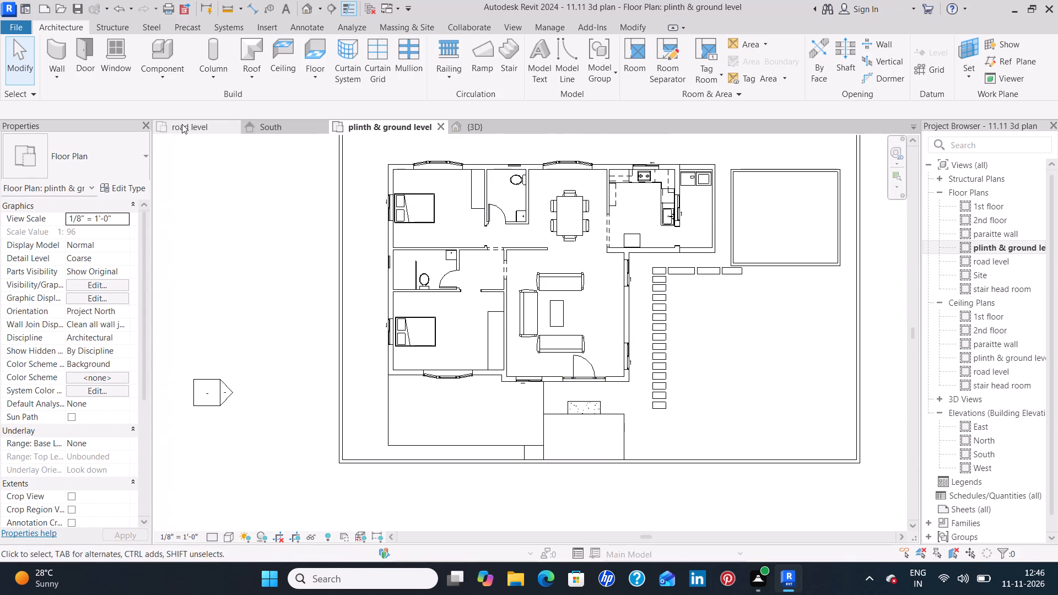
Set the road level floor plan's visual style to Hidden Line.
click(182, 124)
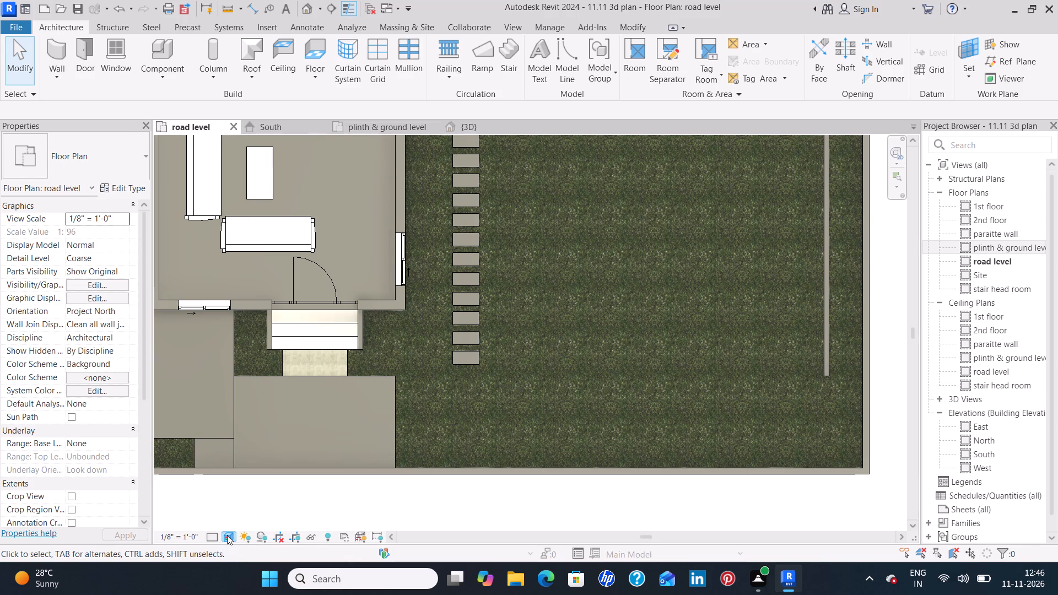
click(227, 538)
click(275, 462)
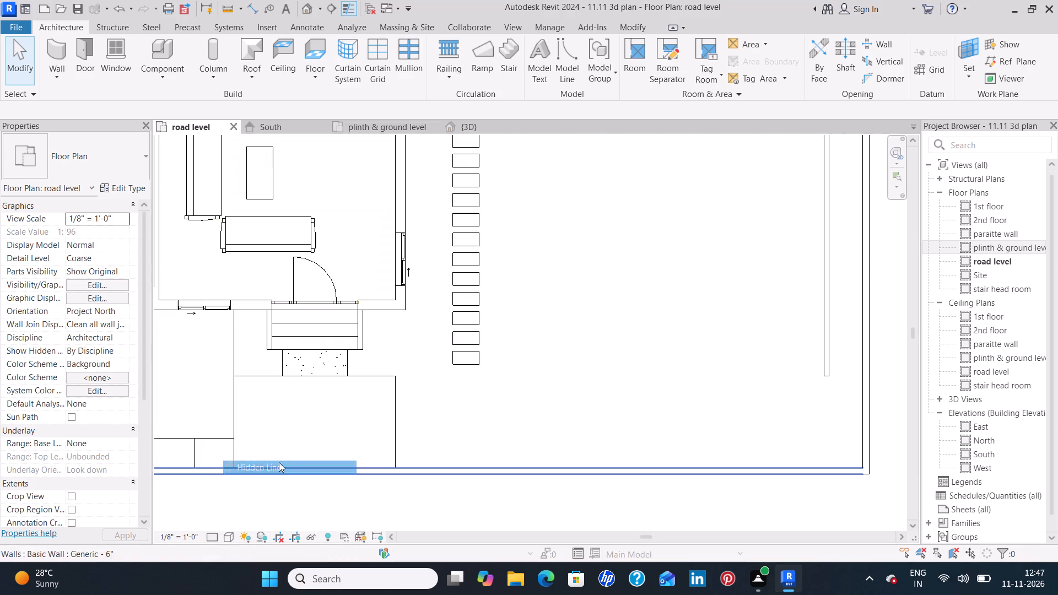
scroll(532, 346, down, 8)
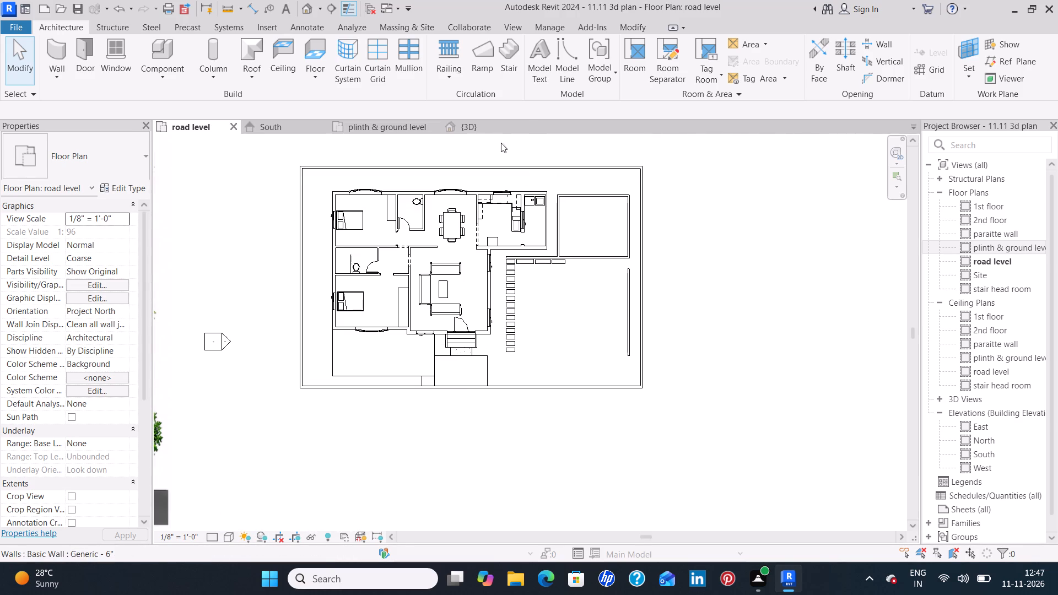
Examine the house, stepping-stone path, play area and garden from directly above in the 3D view.
click(494, 133)
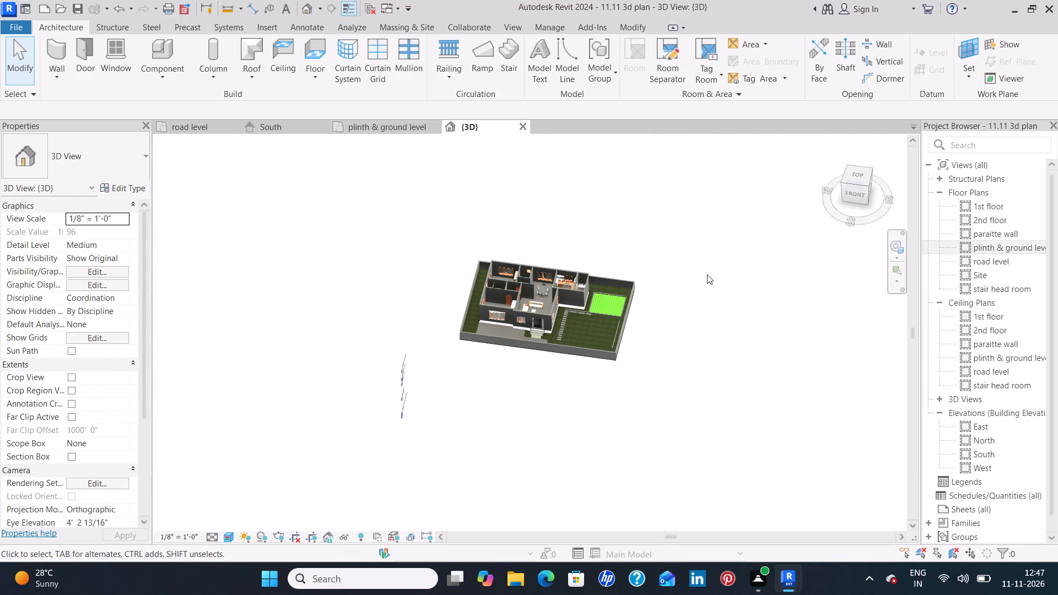
shift+middle_drag(707, 275, 744, 416)
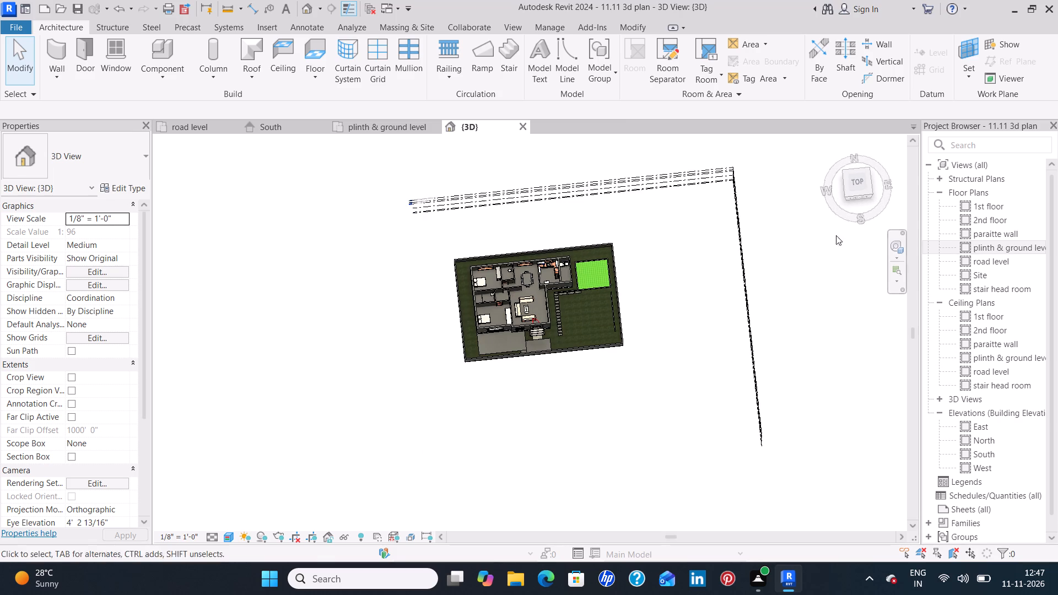
click(856, 176)
click(853, 180)
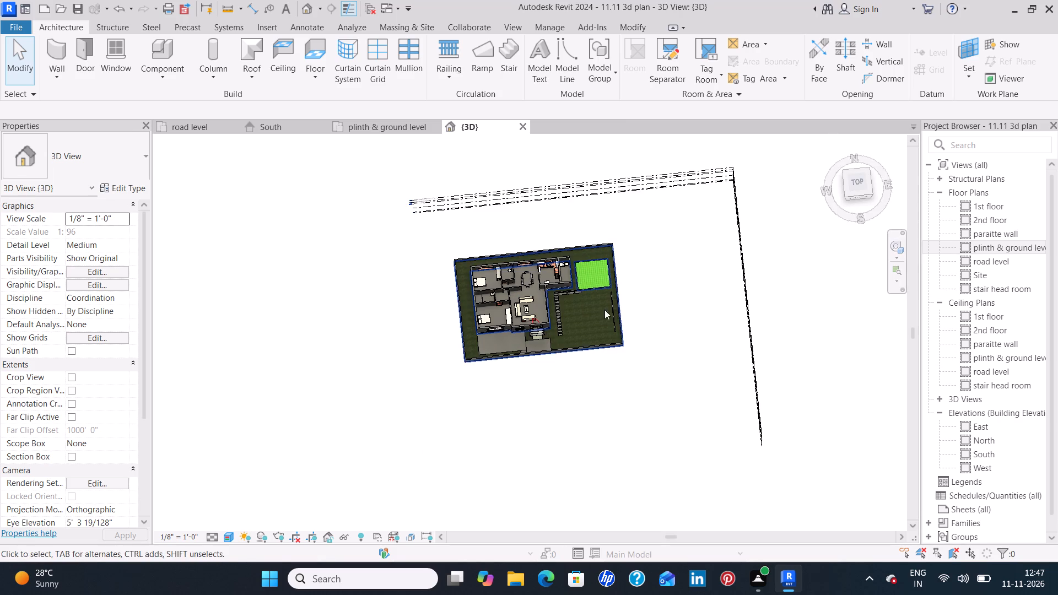
click(857, 181)
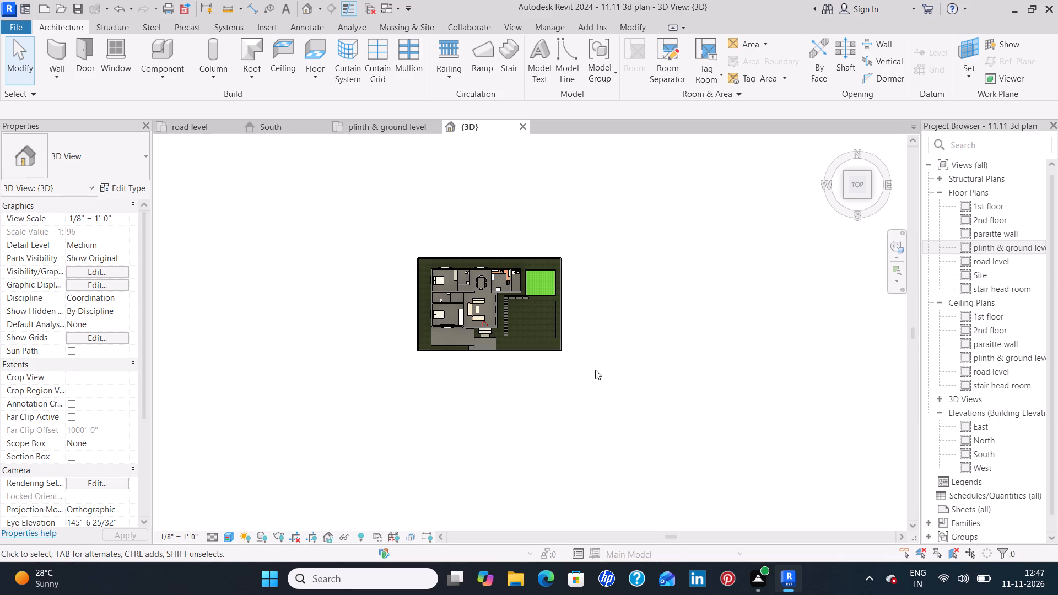
scroll(595, 370, up, 4)
scroll(454, 300, up, 4)
middle_drag(450, 292, 529, 410)
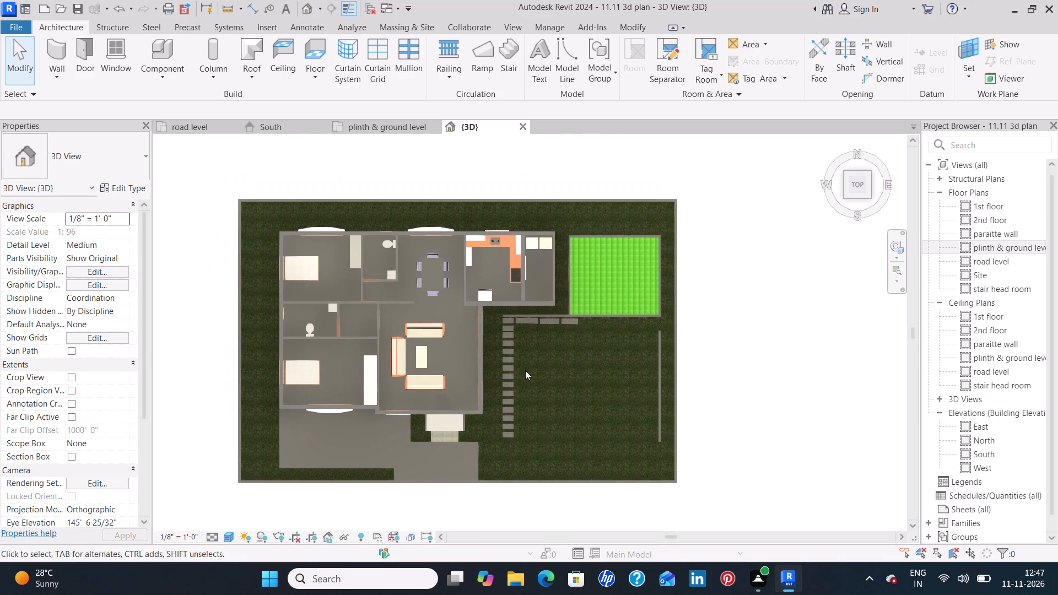
scroll(513, 361, up, 9)
middle_drag(196, 278, 212, 284)
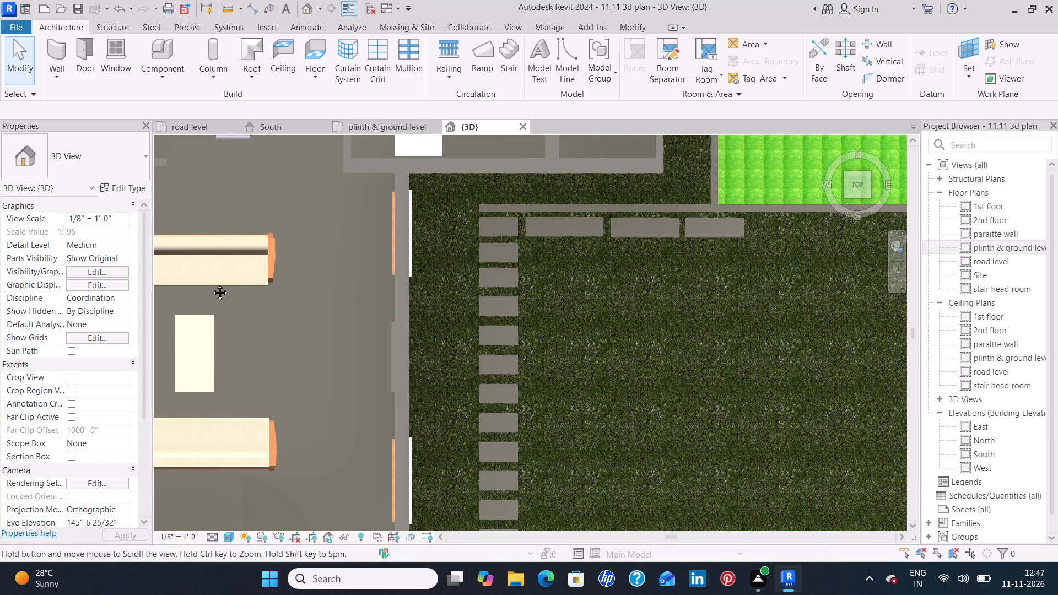
middle_drag(212, 284, 500, 351)
scroll(504, 351, down, 4)
middle_drag(721, 387, 720, 385)
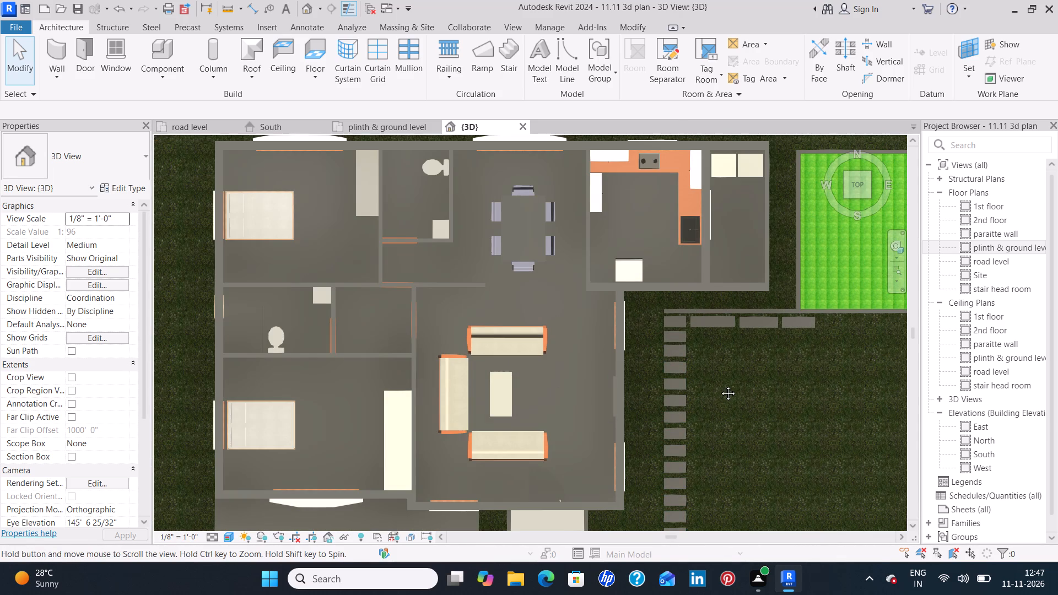
middle_drag(720, 385, 645, 355)
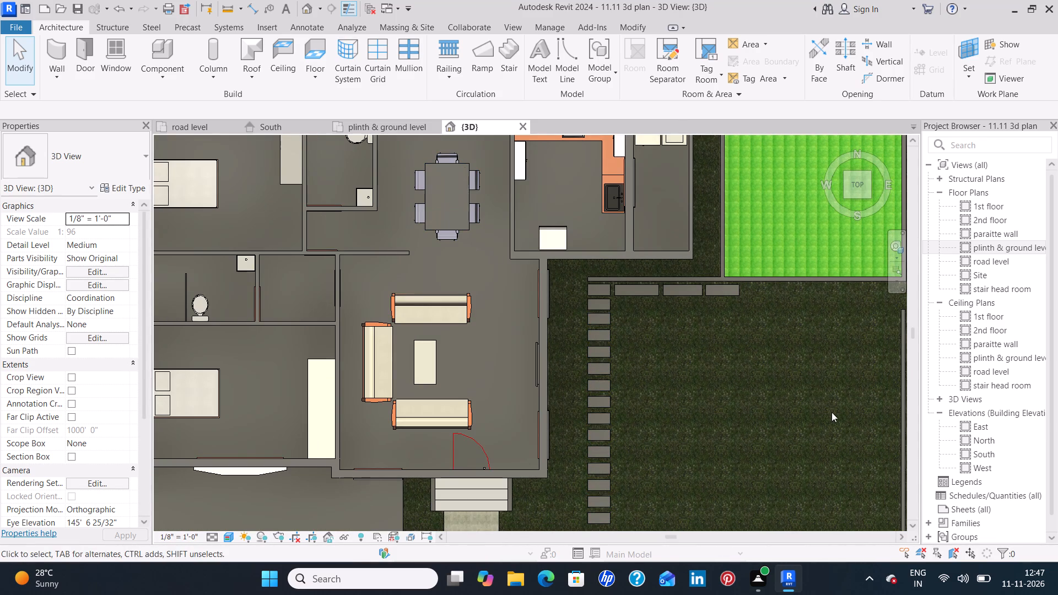
scroll(772, 392, down, 2)
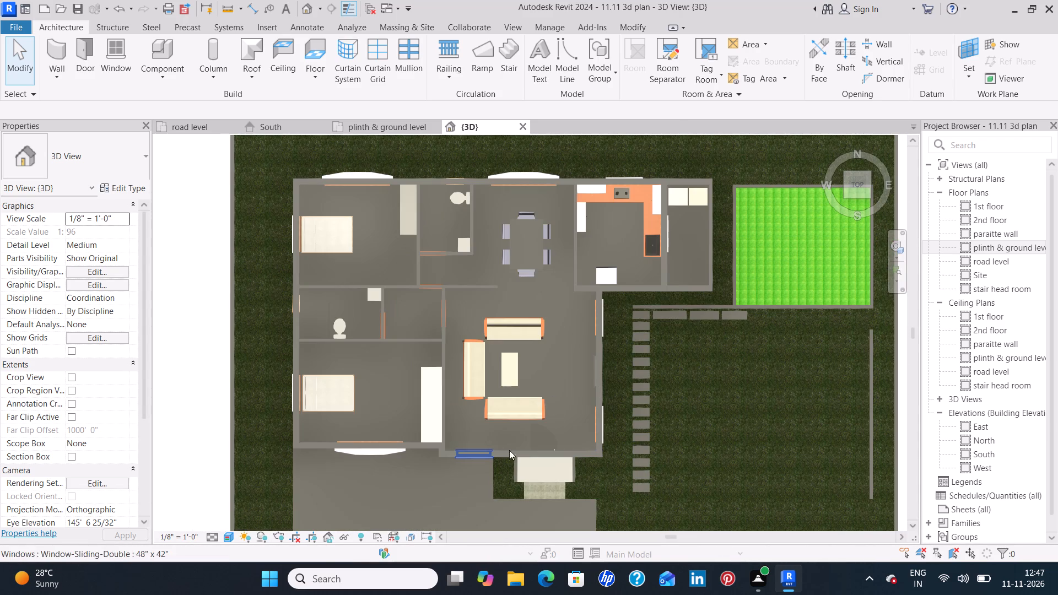
scroll(581, 381, up, 7)
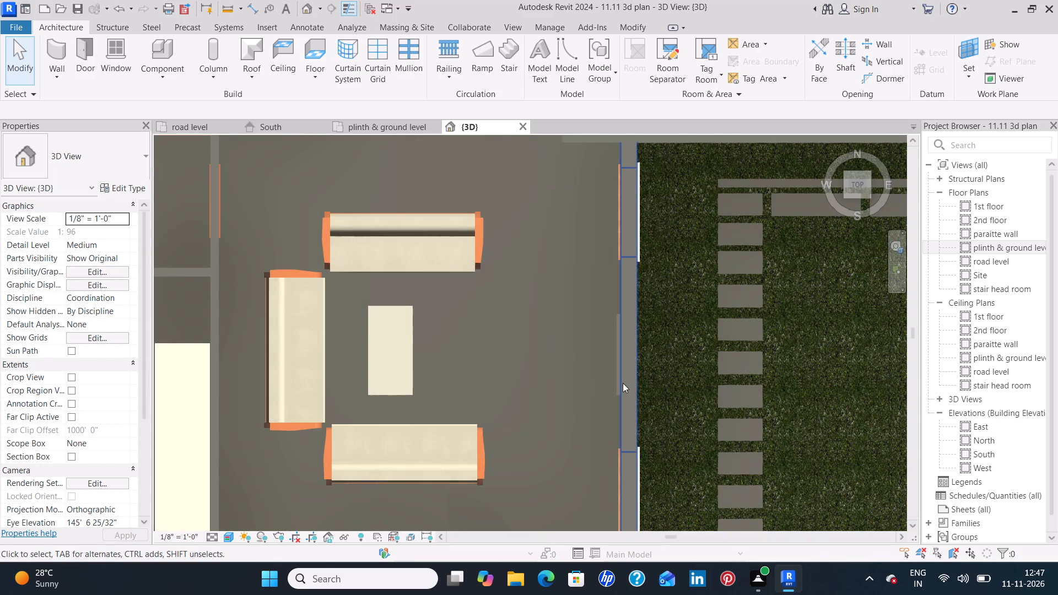
scroll(704, 383, down, 4)
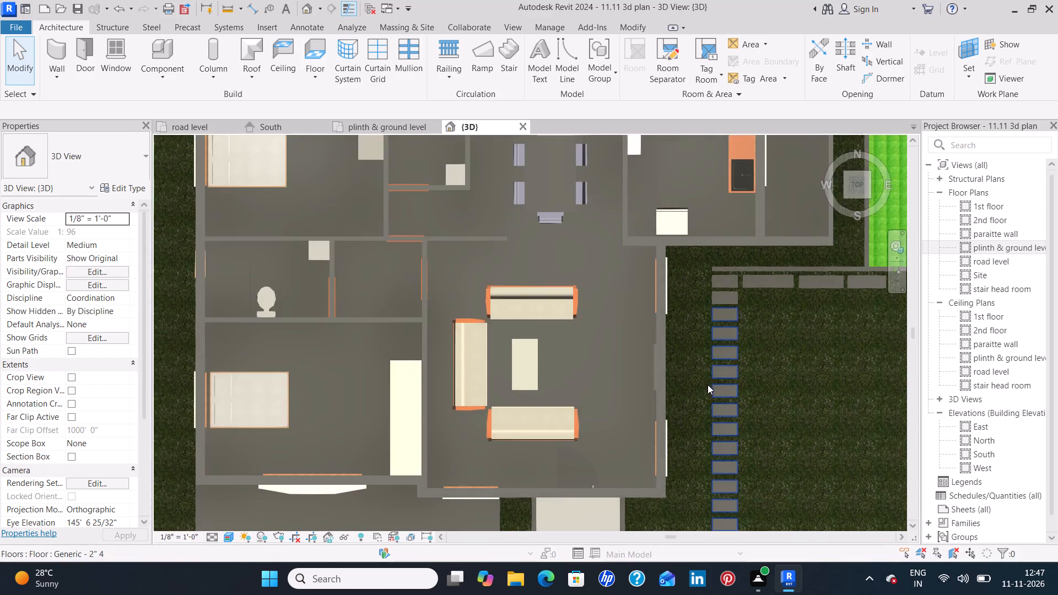
scroll(710, 387, down, 4)
middle_drag(771, 412, 562, 383)
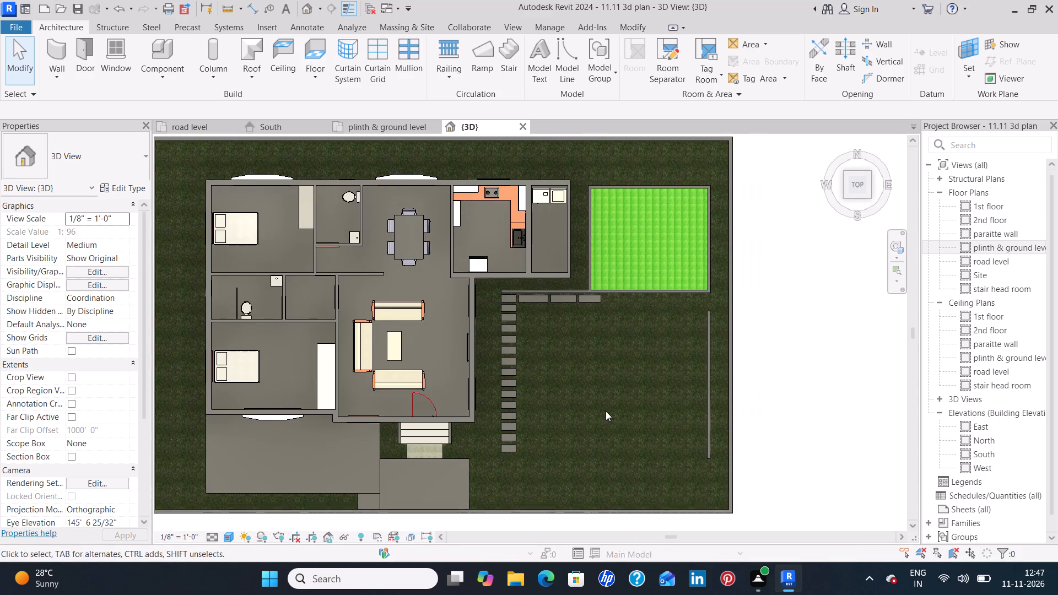
scroll(608, 410, up, 4)
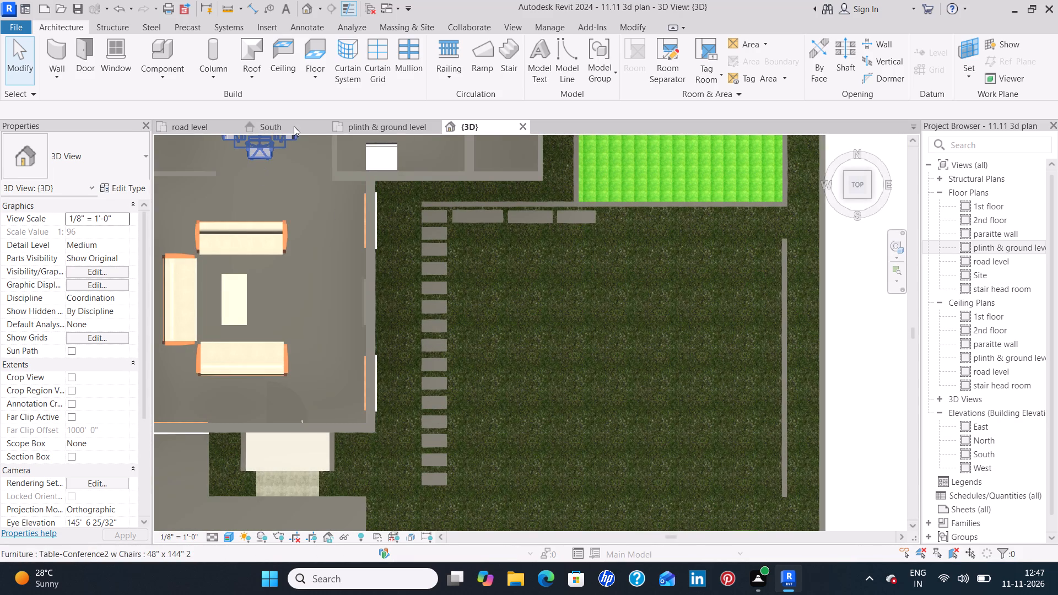
Start a new floor boundary sketch in the road level floor plan.
click(187, 127)
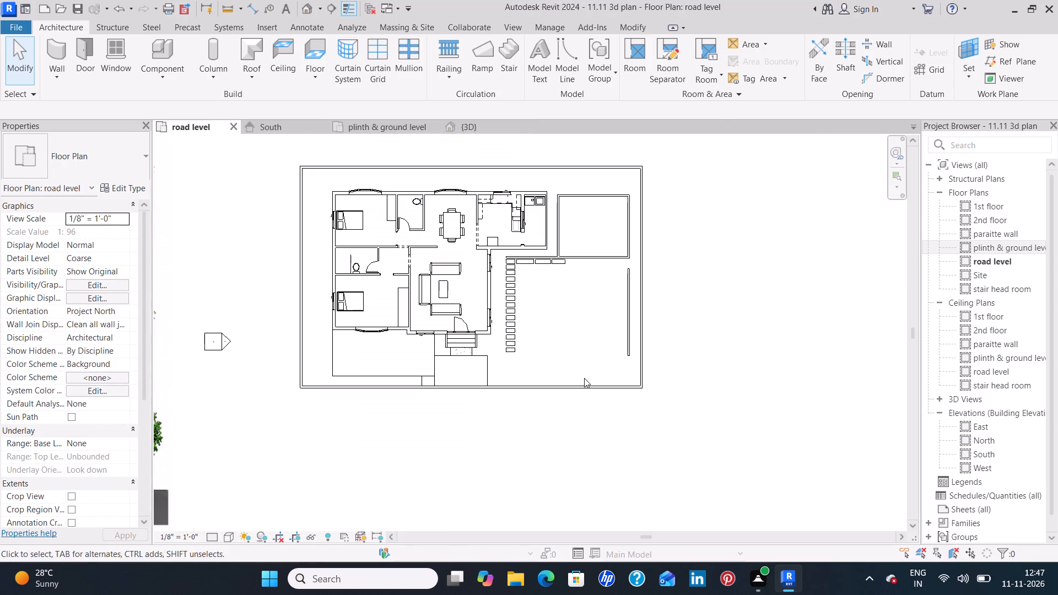
scroll(556, 301, down, 3)
middle_drag(555, 306, 577, 283)
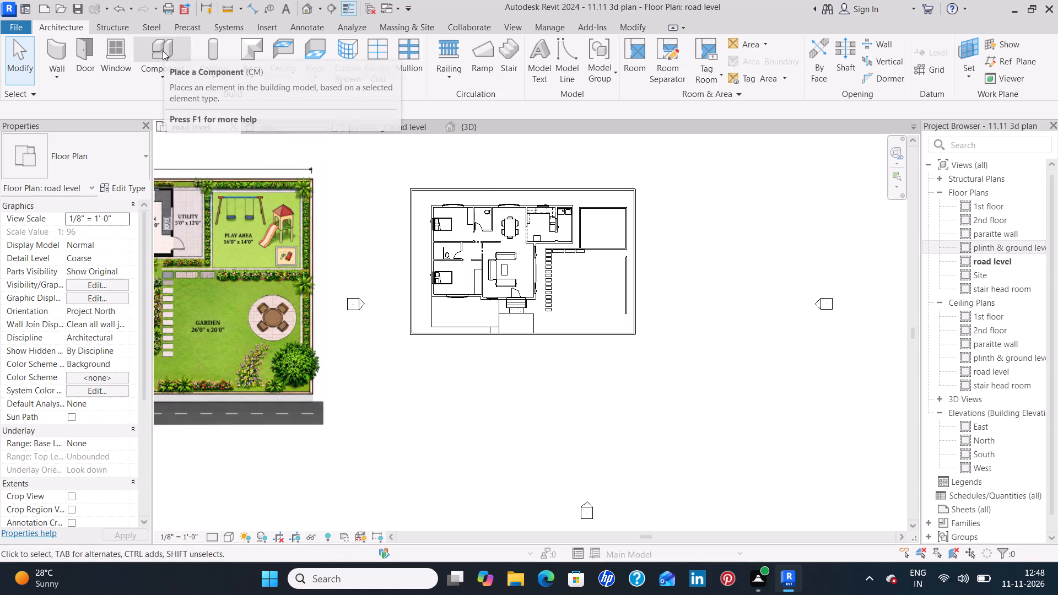
click(320, 56)
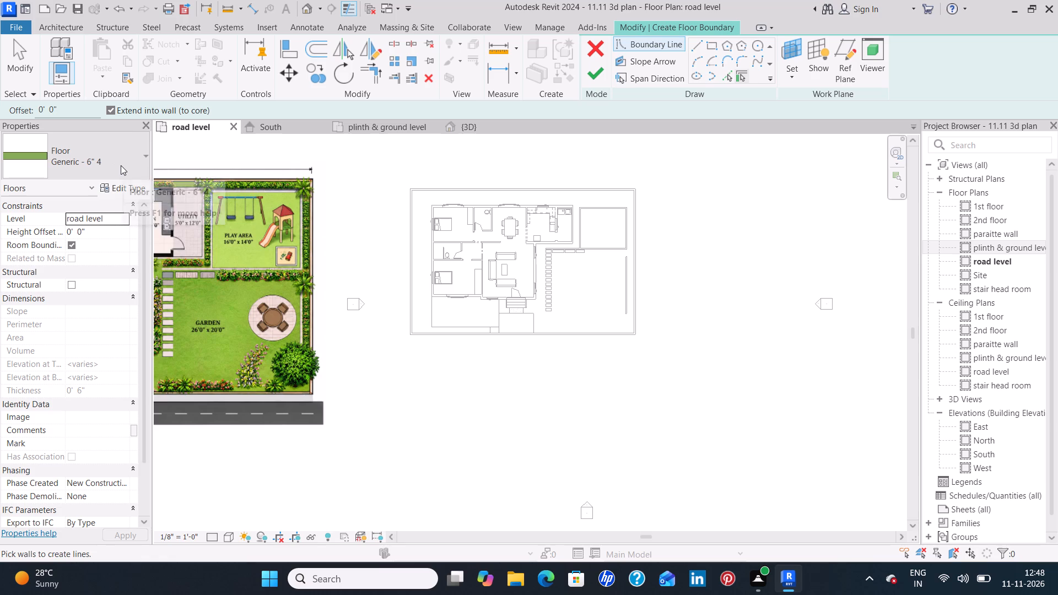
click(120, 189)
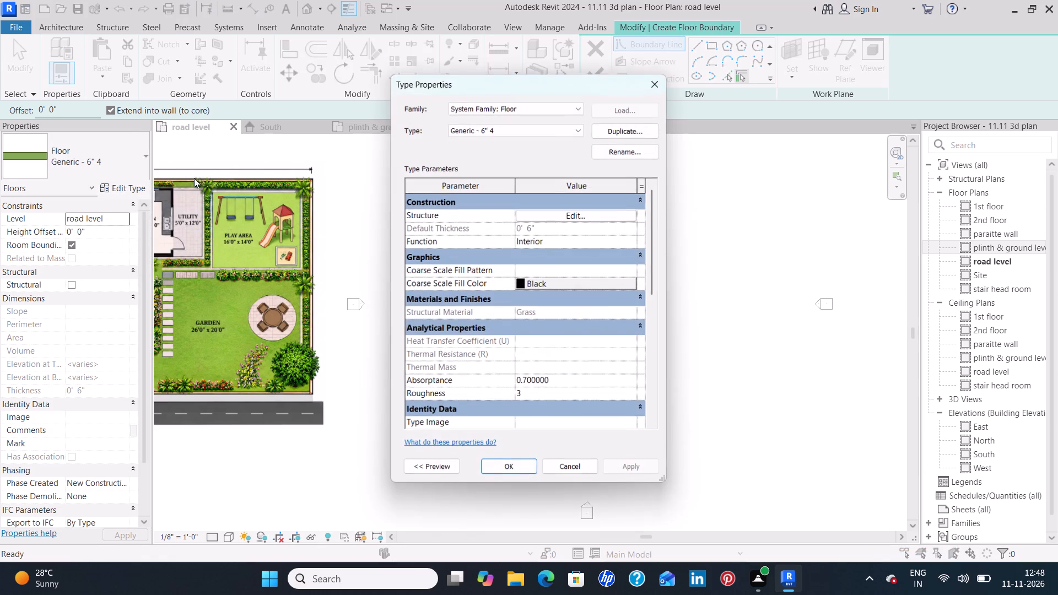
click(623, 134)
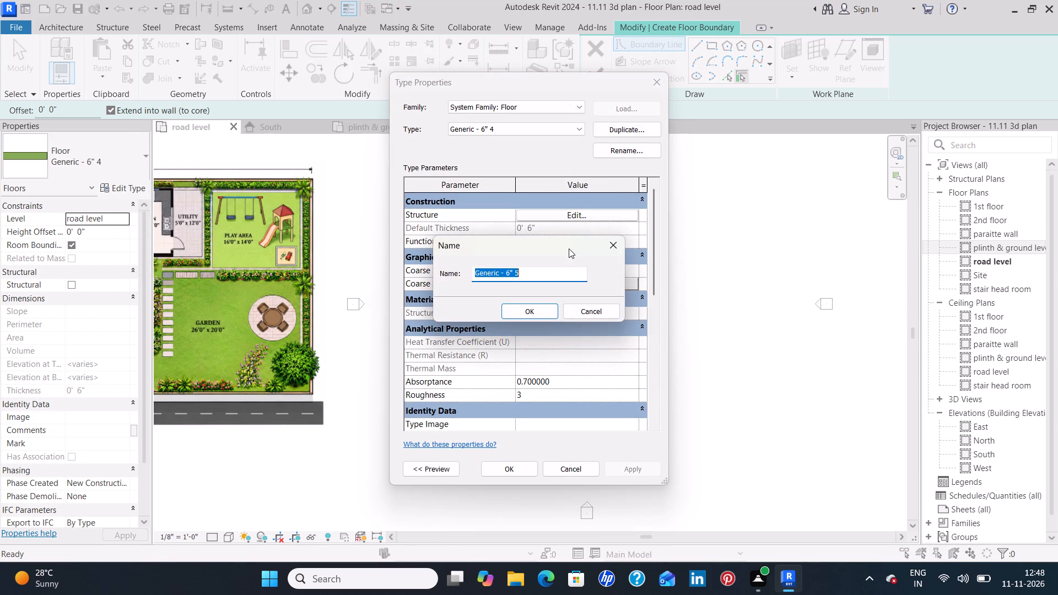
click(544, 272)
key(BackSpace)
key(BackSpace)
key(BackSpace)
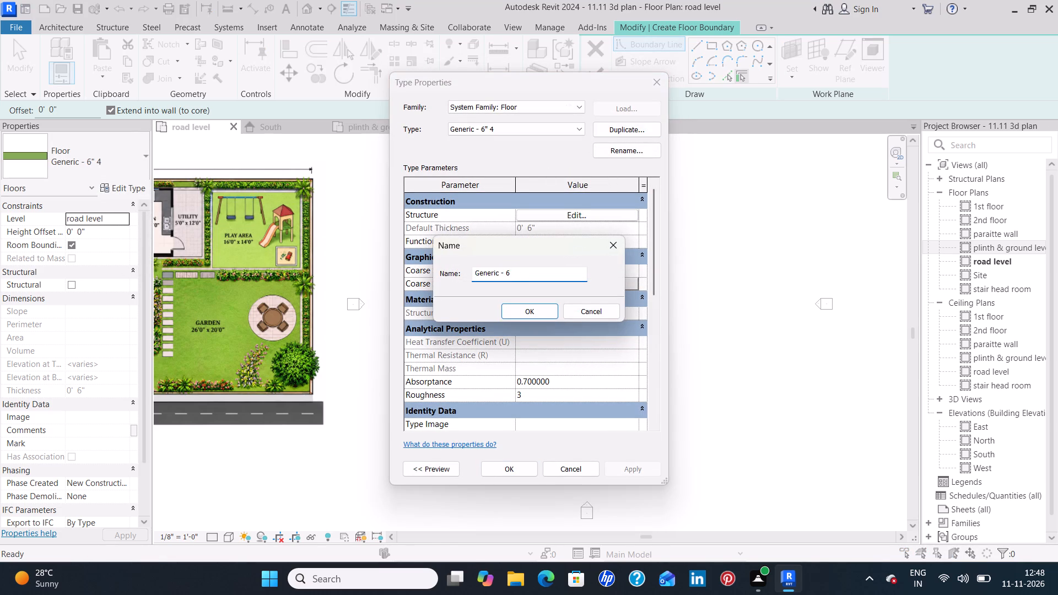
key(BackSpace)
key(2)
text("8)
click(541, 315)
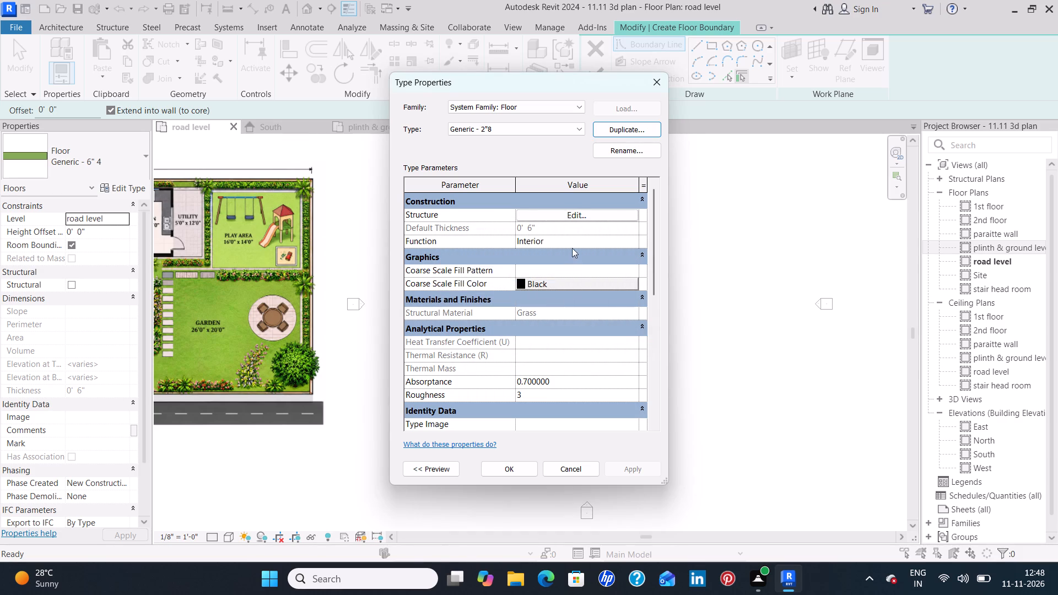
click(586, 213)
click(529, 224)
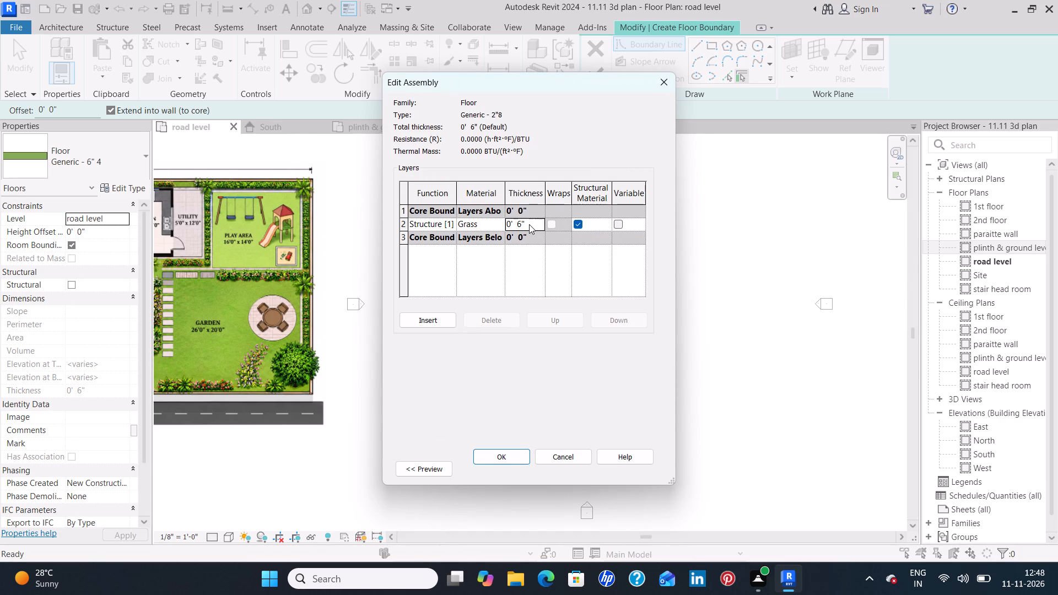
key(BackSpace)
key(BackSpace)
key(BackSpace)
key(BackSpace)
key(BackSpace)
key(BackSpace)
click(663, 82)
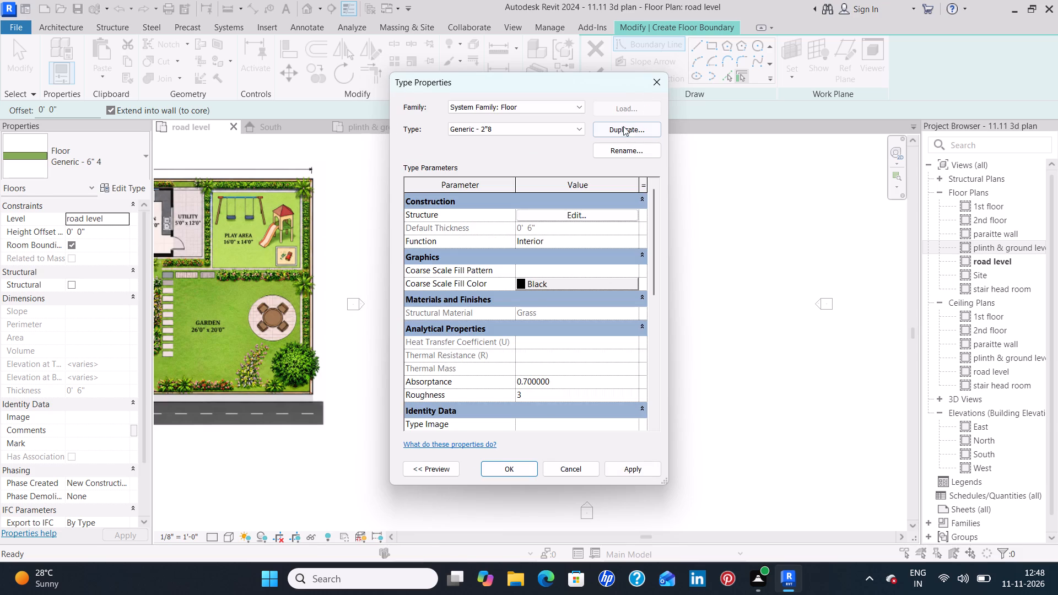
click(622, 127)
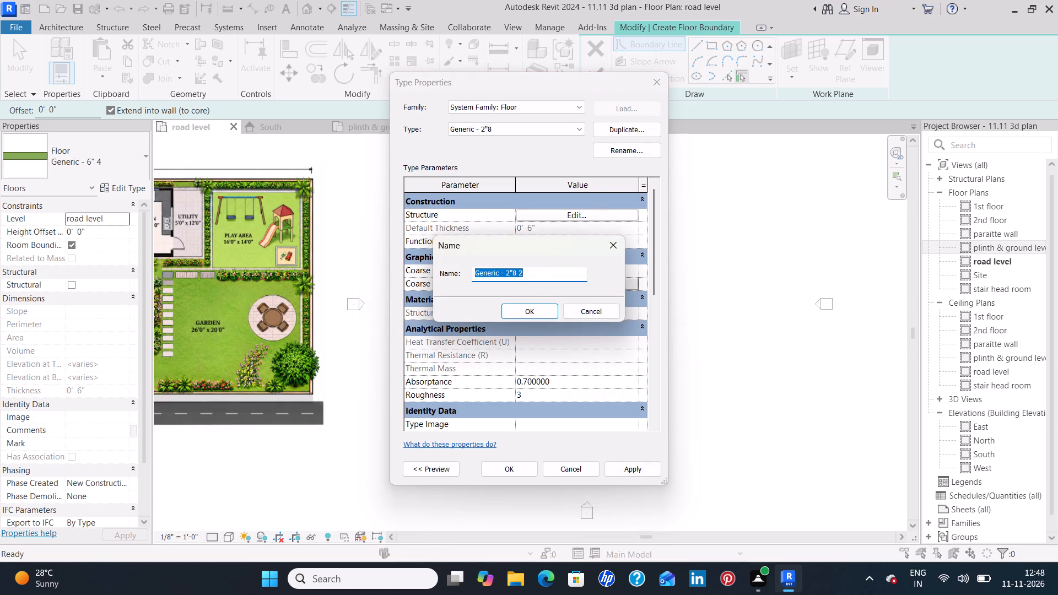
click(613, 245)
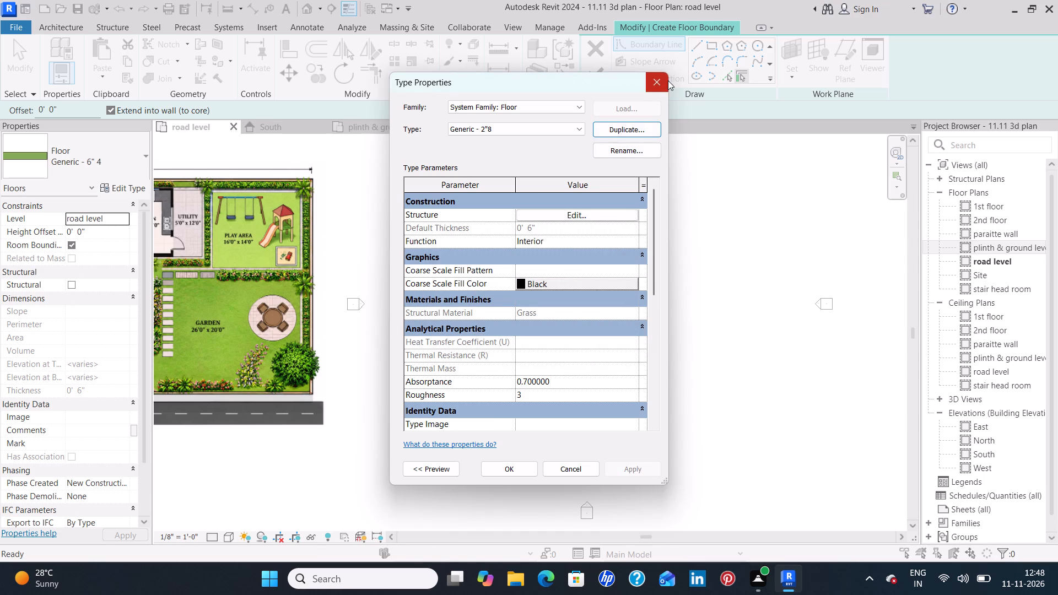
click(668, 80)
Duplicate the Generic - 6" 4 floor type, keeping the suggested name.
click(108, 187)
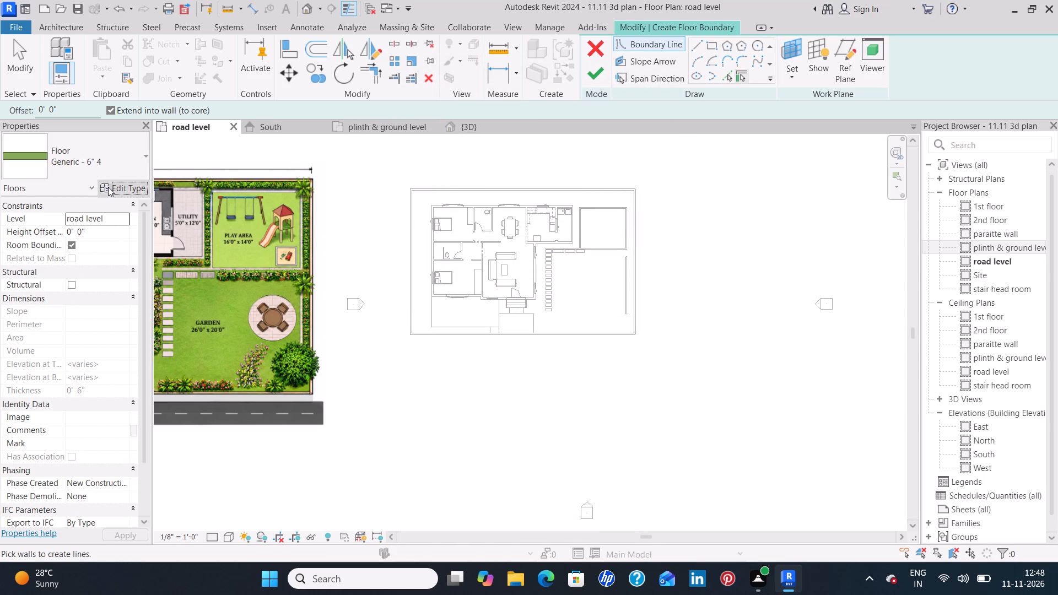
click(617, 129)
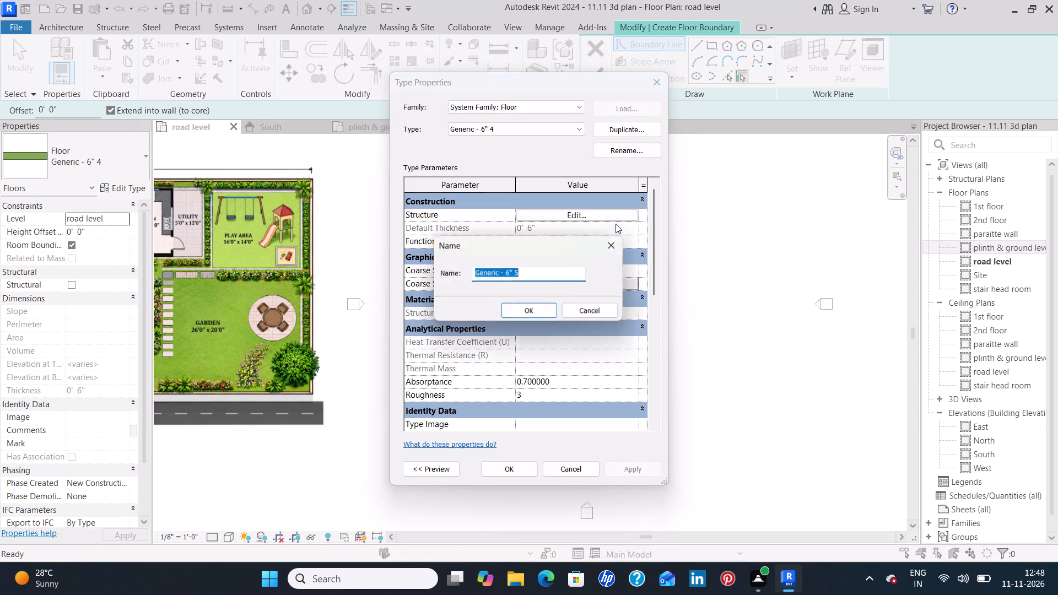
click(543, 311)
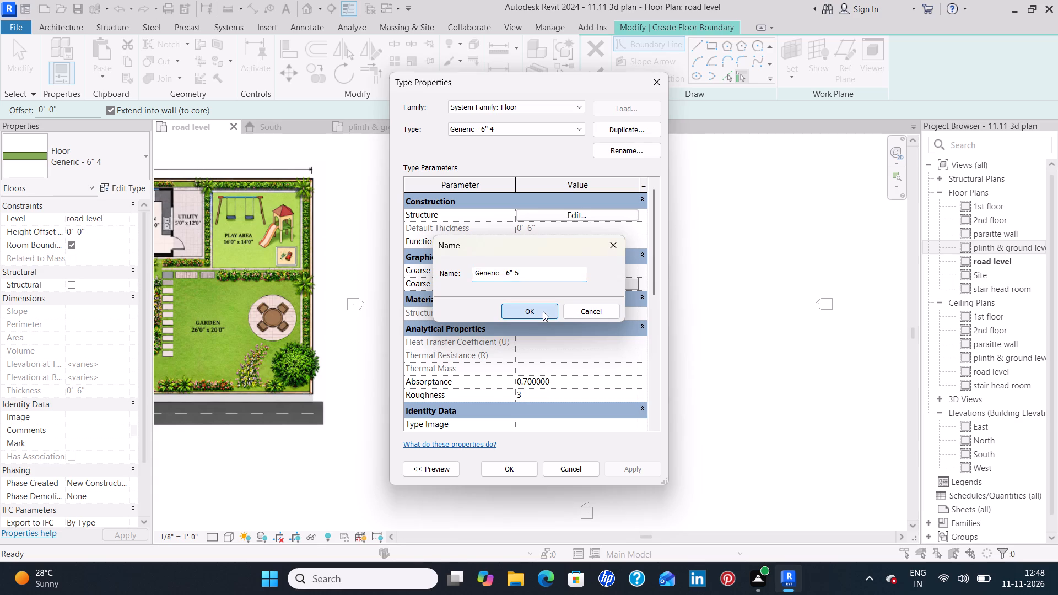
Set the structure layer of the duplicated floor type to the Wood - Stained material and apply the type.
click(588, 214)
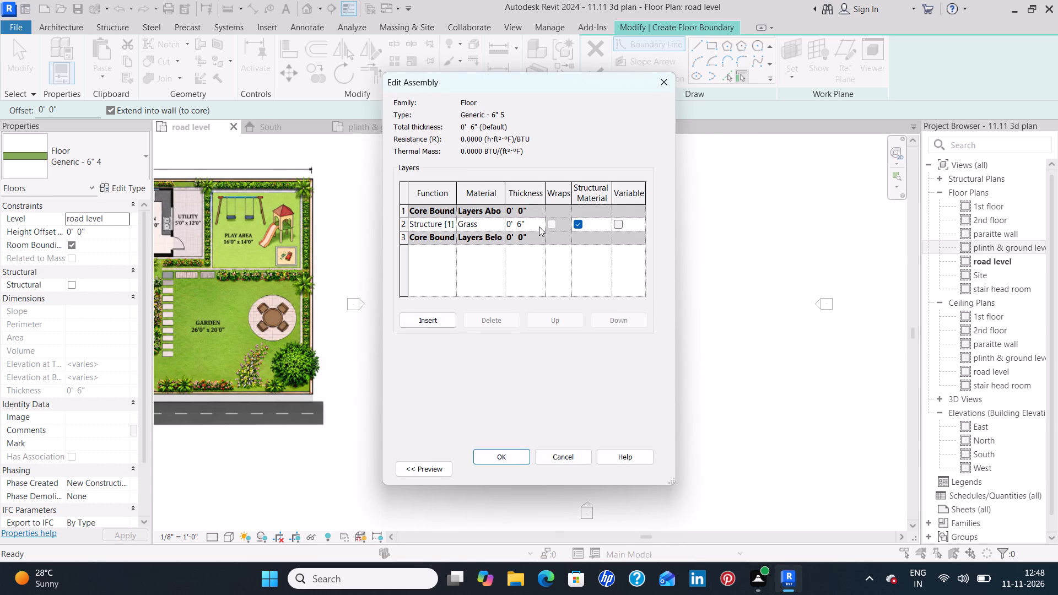
click(503, 223)
scroll(469, 324, down, 6)
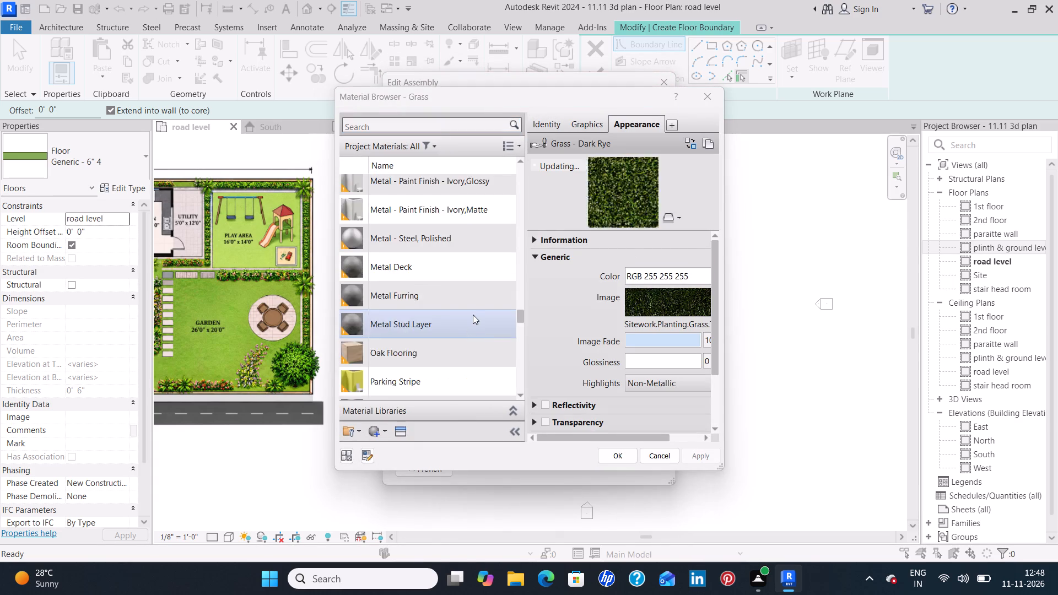
scroll(473, 315, down, 16)
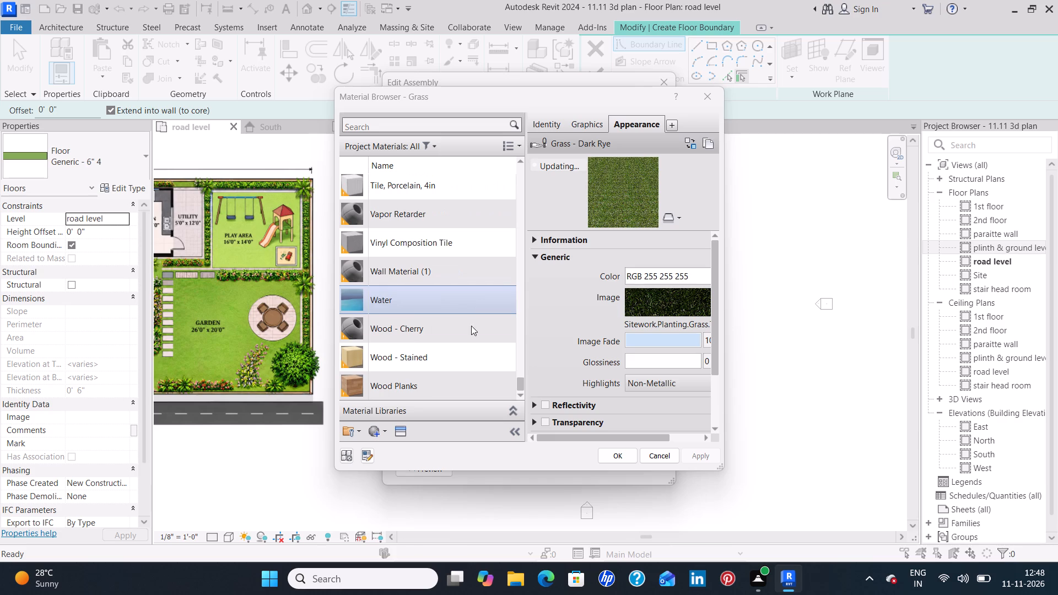
scroll(441, 361, down, 5)
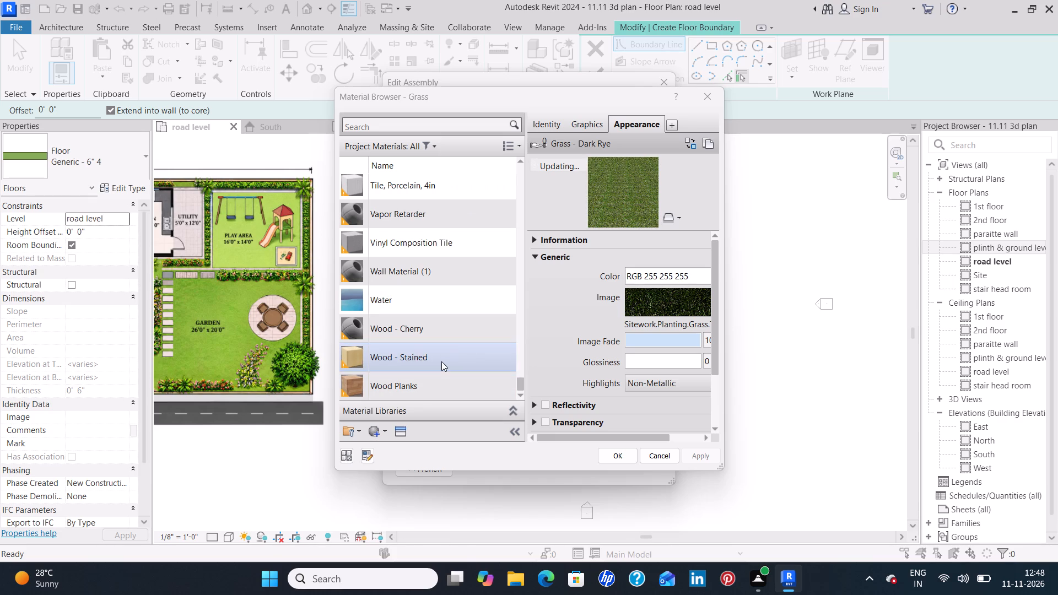
click(435, 390)
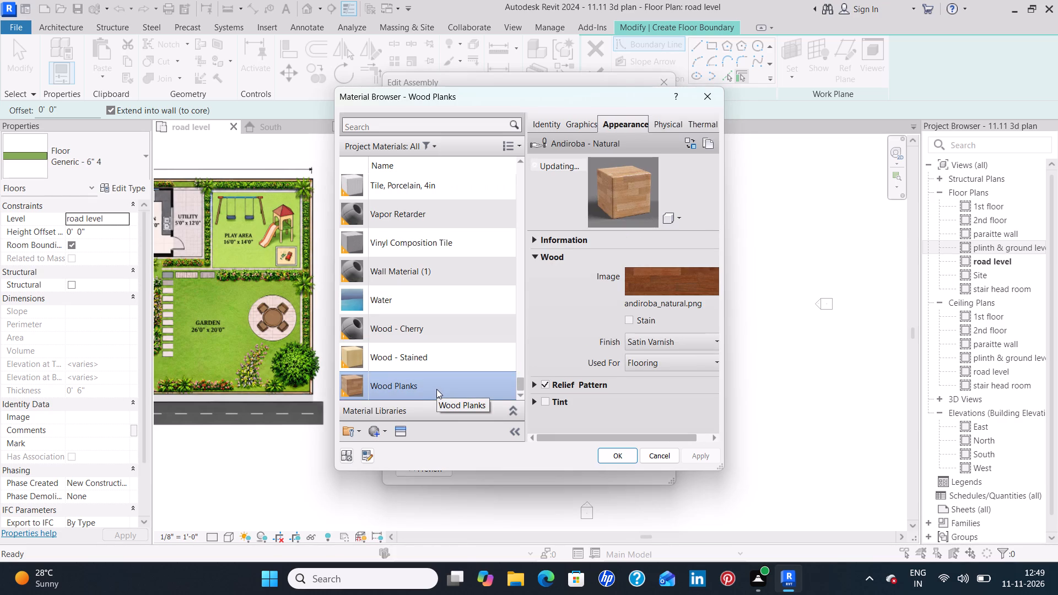
click(441, 365)
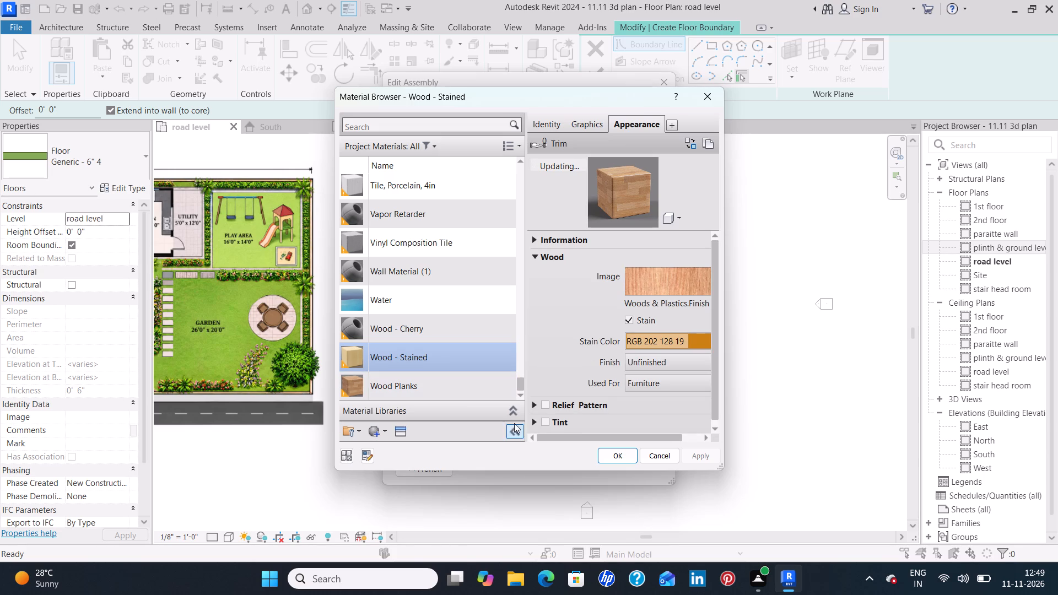
click(460, 389)
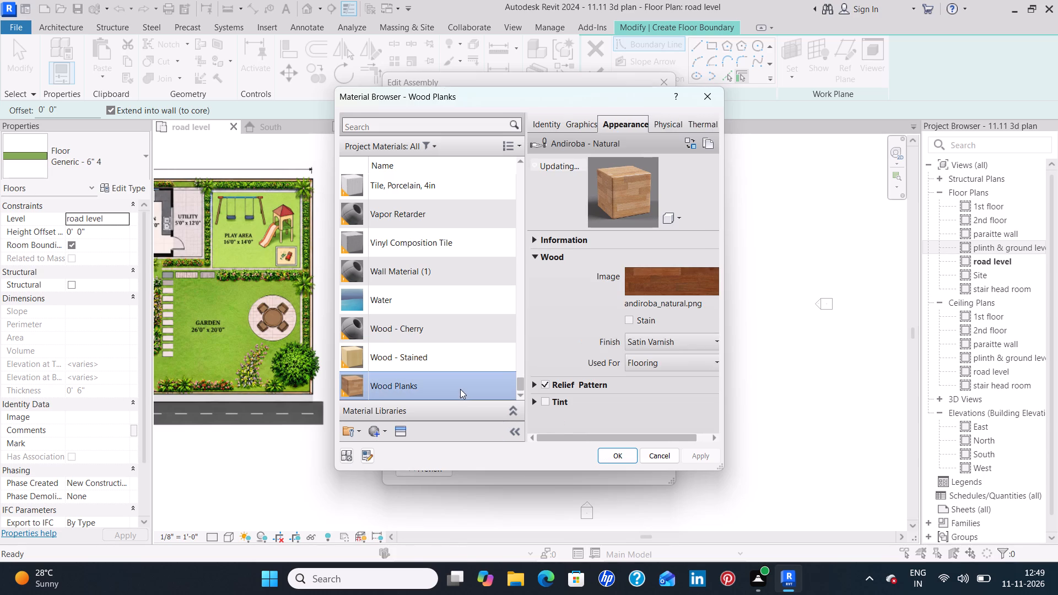
click(448, 364)
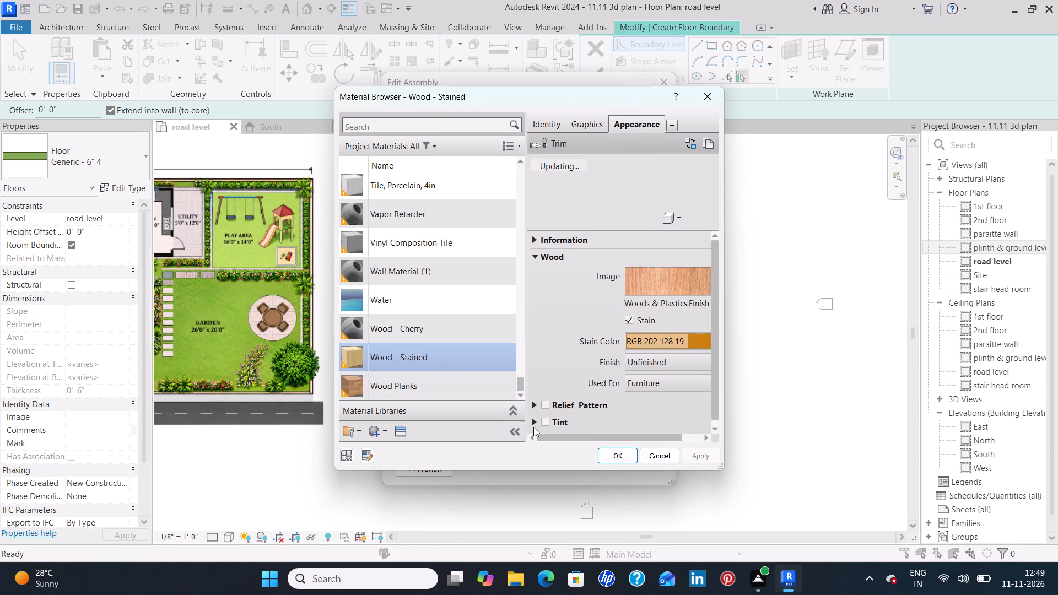
click(627, 459)
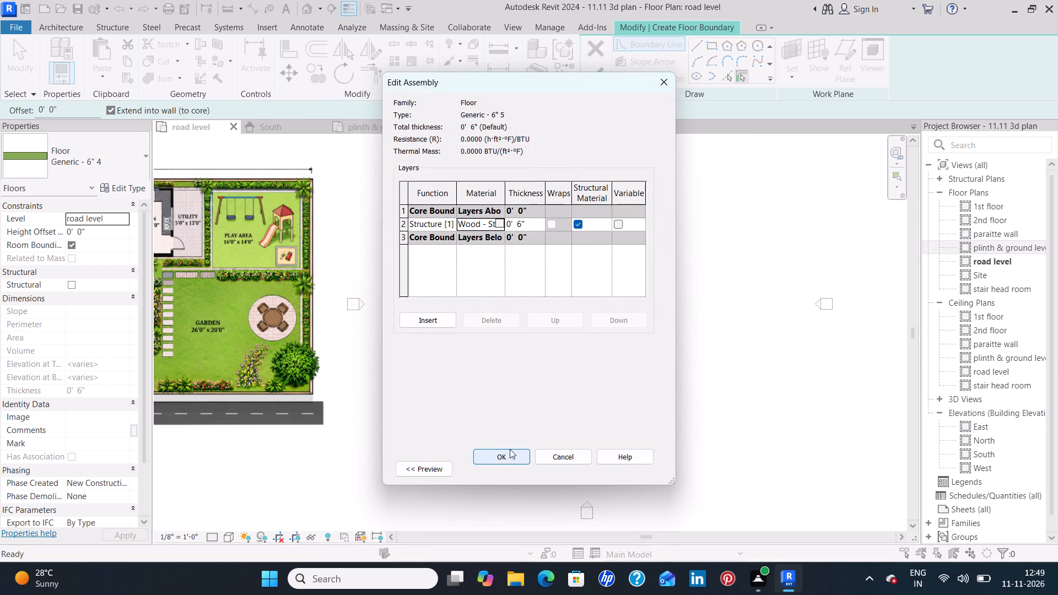
click(508, 450)
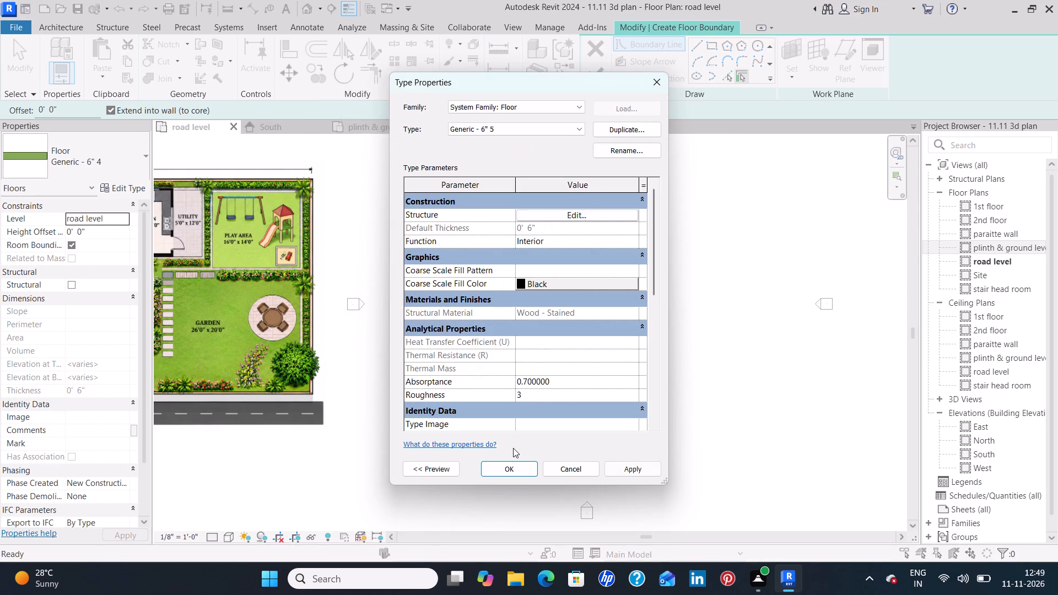
click(614, 469)
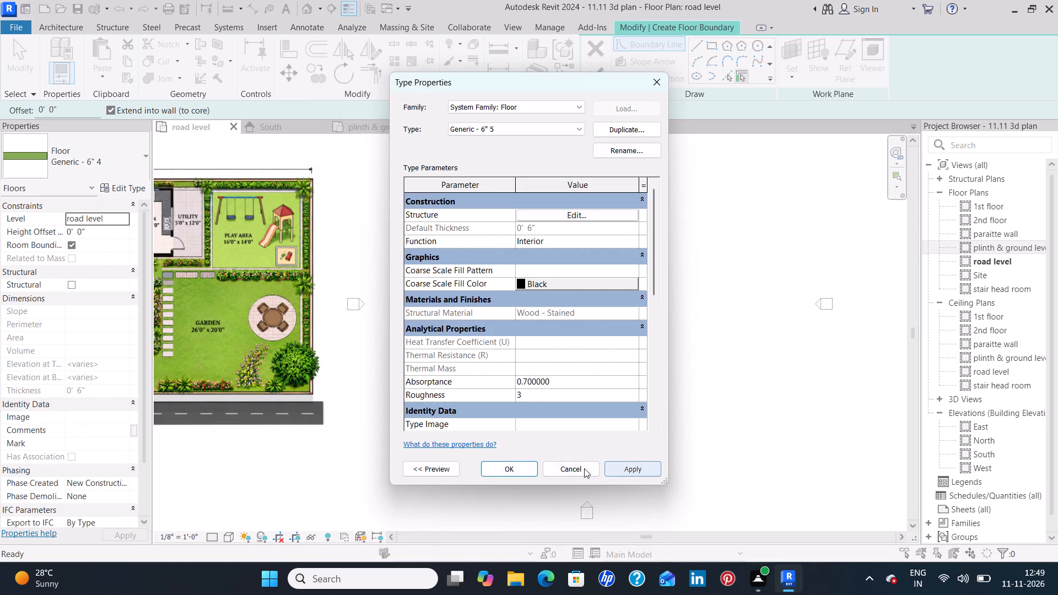
click(519, 471)
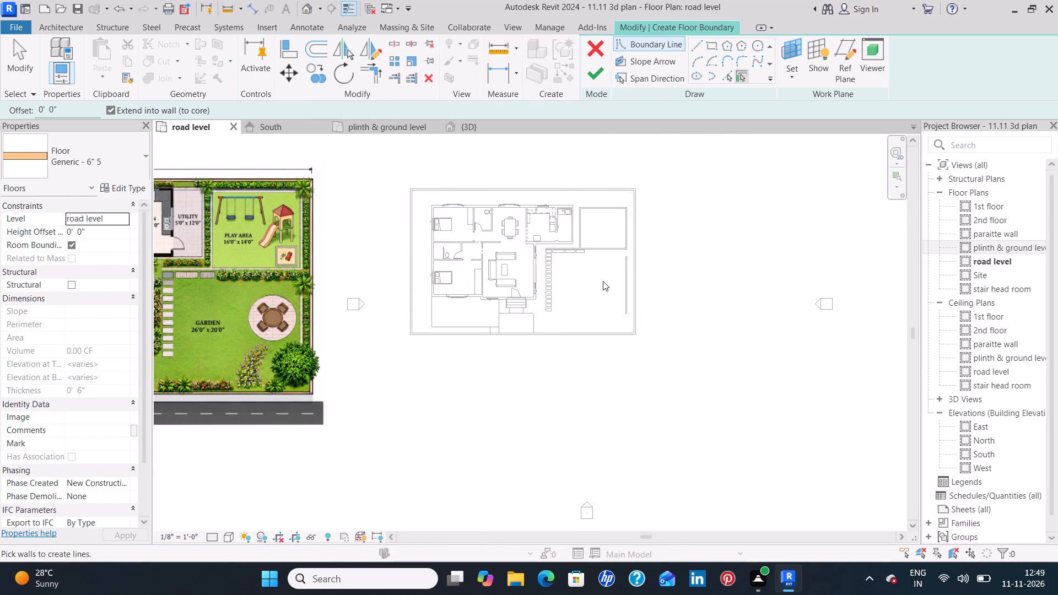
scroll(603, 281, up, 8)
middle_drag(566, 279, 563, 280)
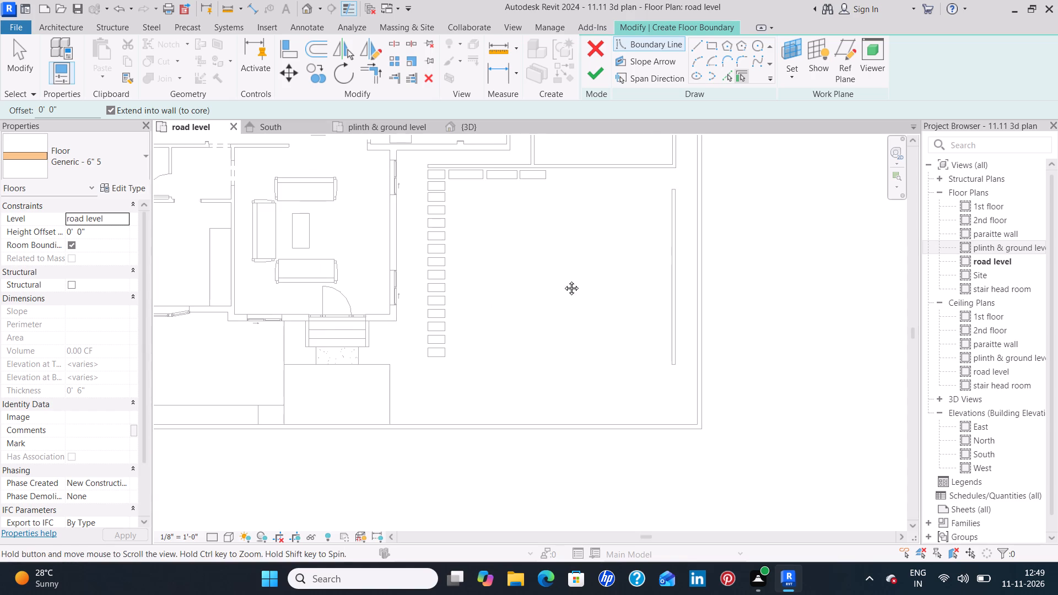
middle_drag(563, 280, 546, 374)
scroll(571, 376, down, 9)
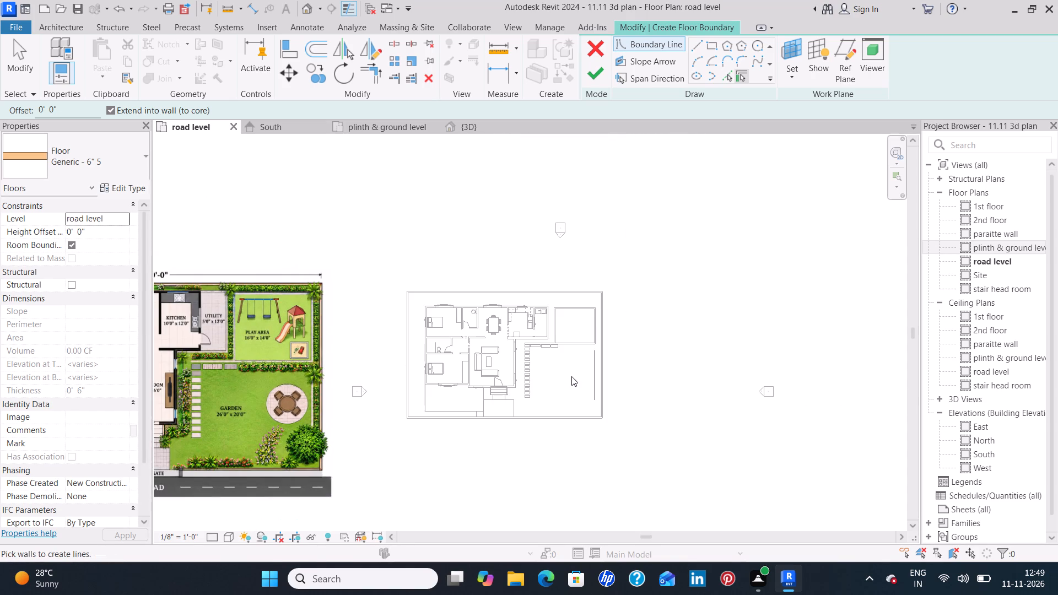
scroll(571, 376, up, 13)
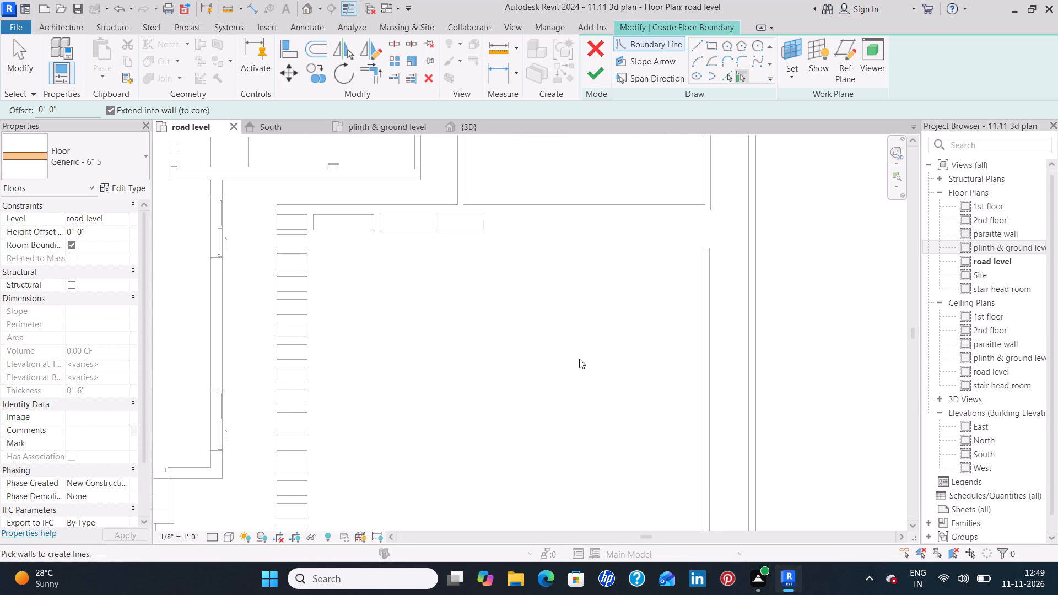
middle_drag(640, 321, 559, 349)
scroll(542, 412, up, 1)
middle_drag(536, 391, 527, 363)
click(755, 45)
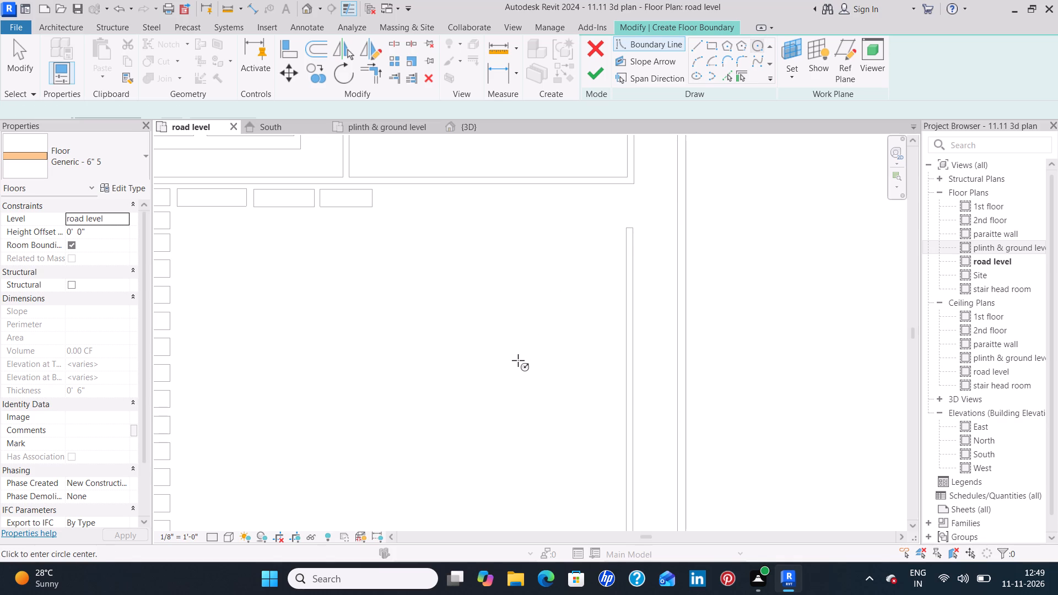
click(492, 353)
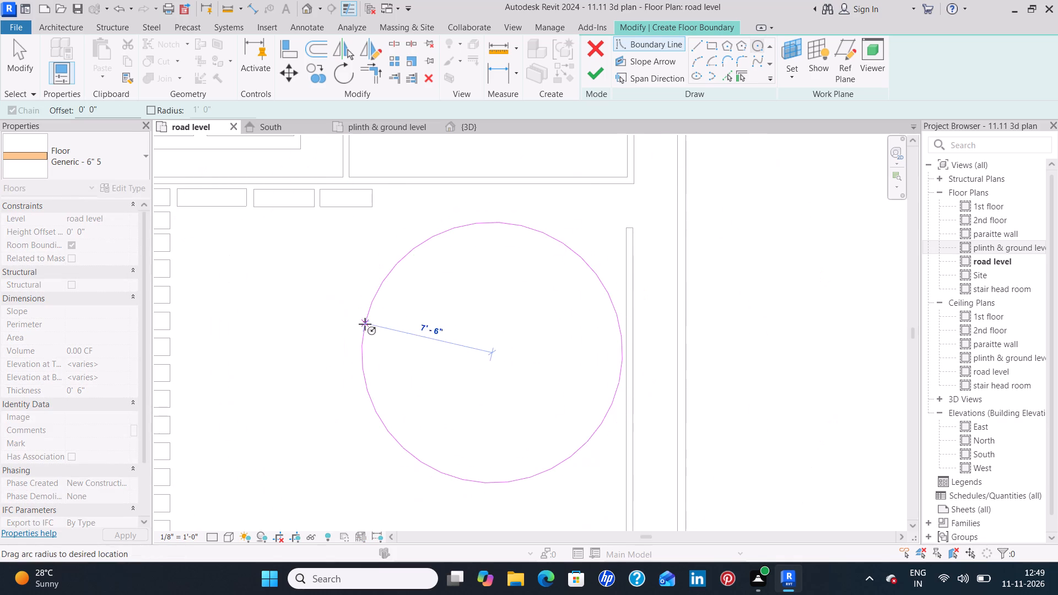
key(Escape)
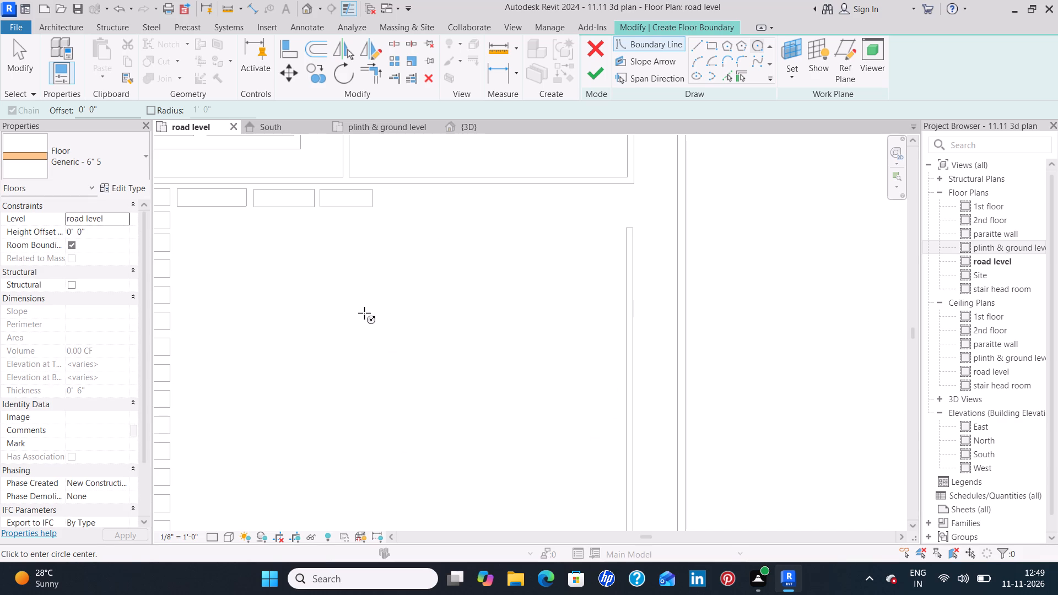
Set the new floor's height offset from the road level to 5".
click(100, 230)
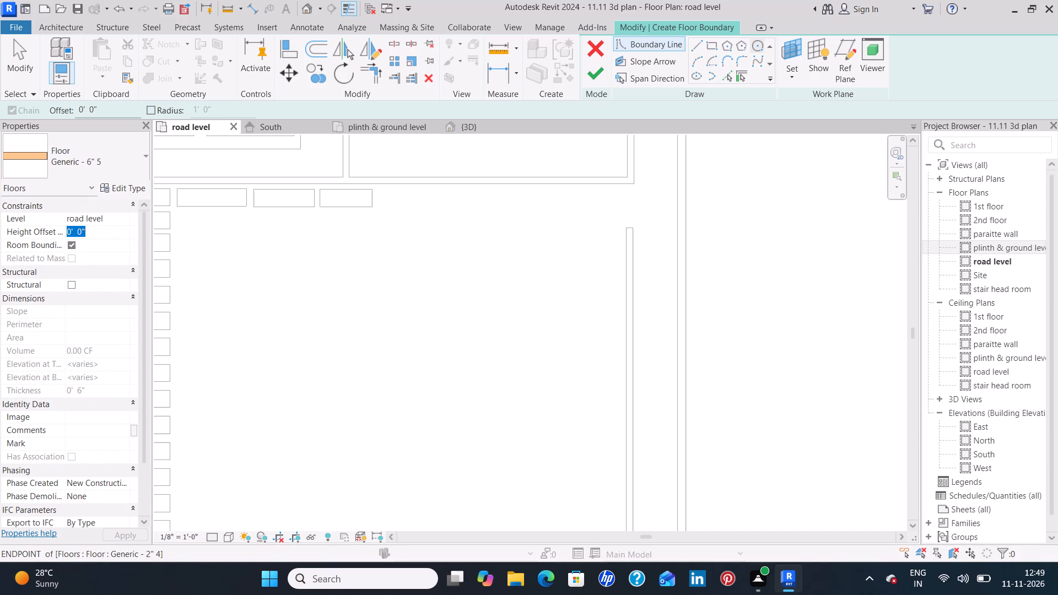
key(BackSpace)
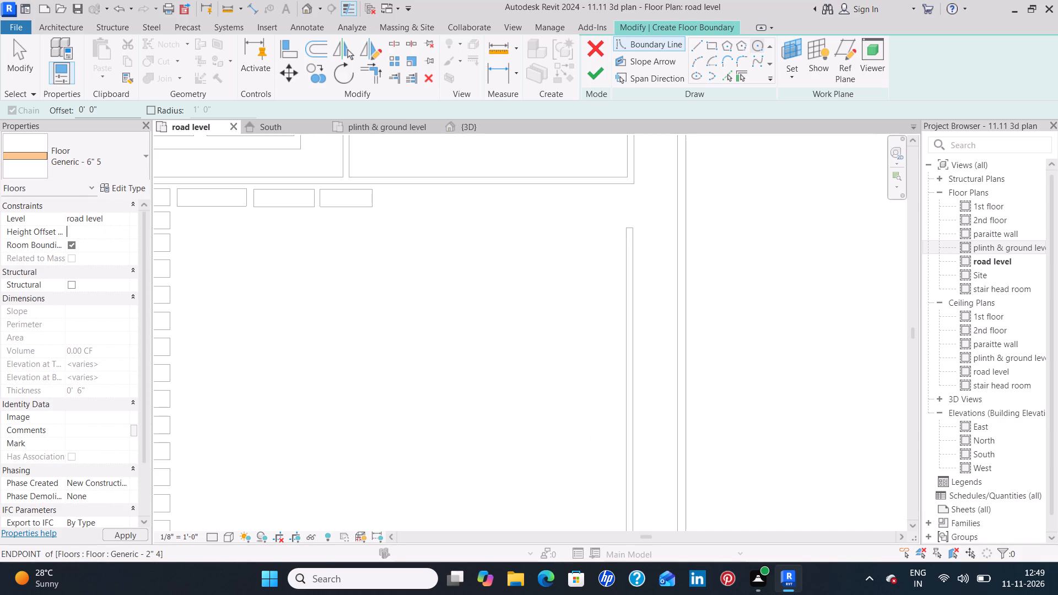
key(6)
key(BackSpace)
key(5)
key(shift+quotedbl)
click(139, 537)
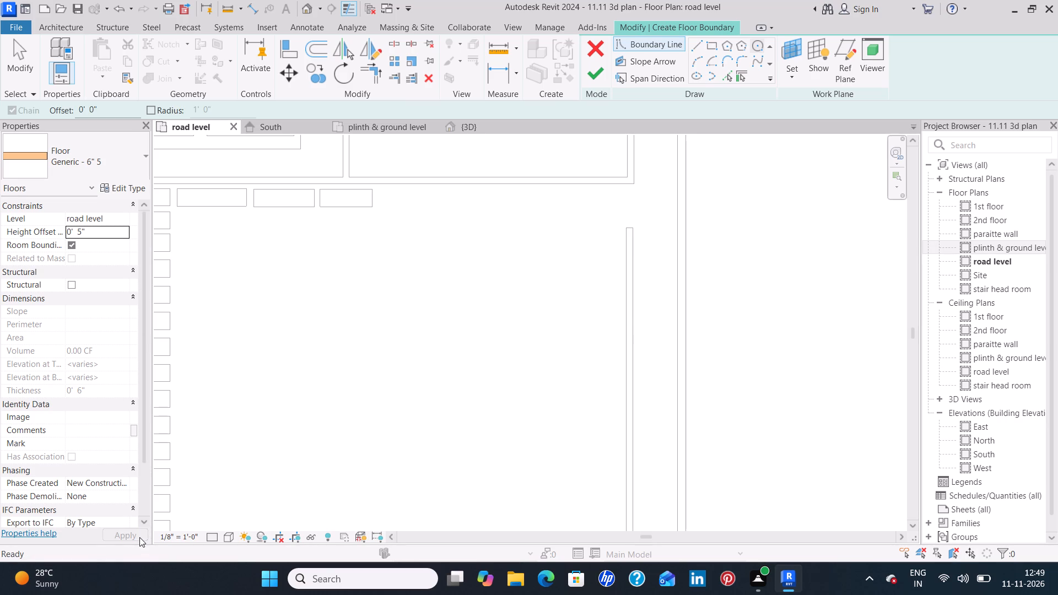
Sketch a circular boundary about 6'-6" in radius in the garden, close to the short east wall, and finish the floor.
click(752, 43)
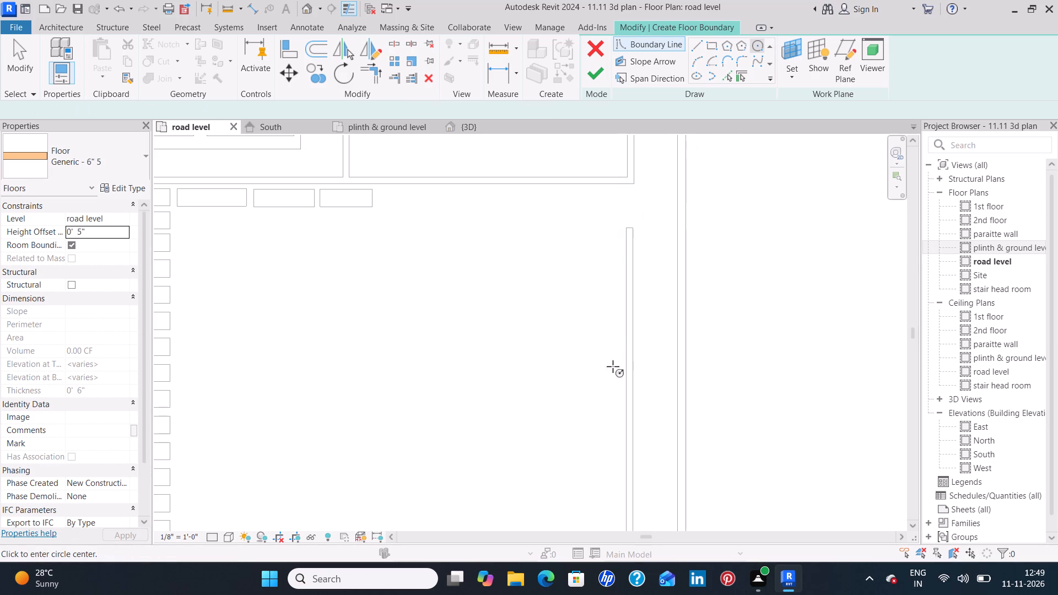
click(507, 373)
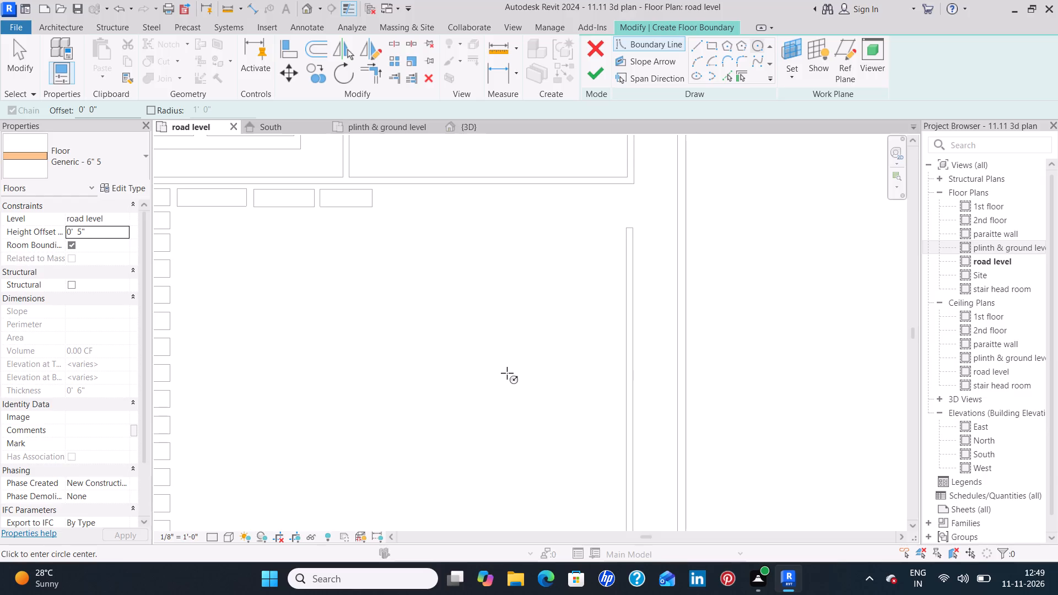
click(617, 371)
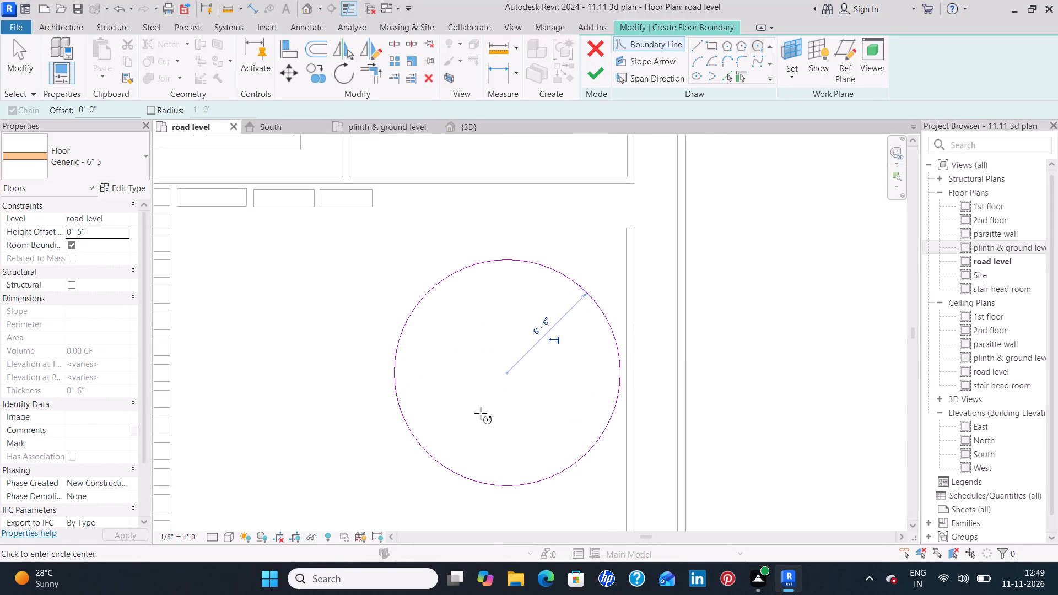
click(596, 75)
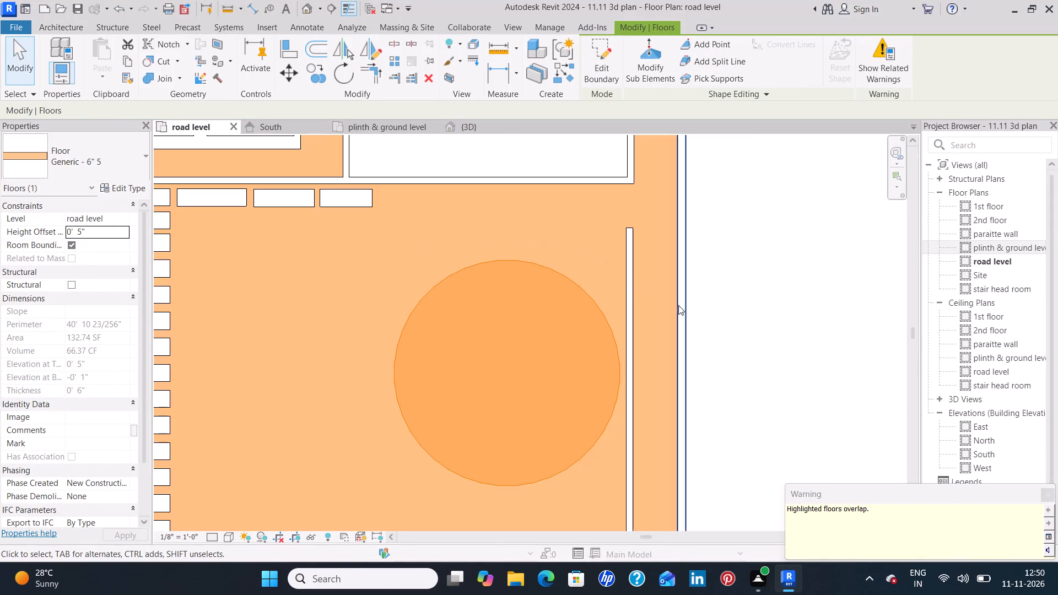
click(1048, 493)
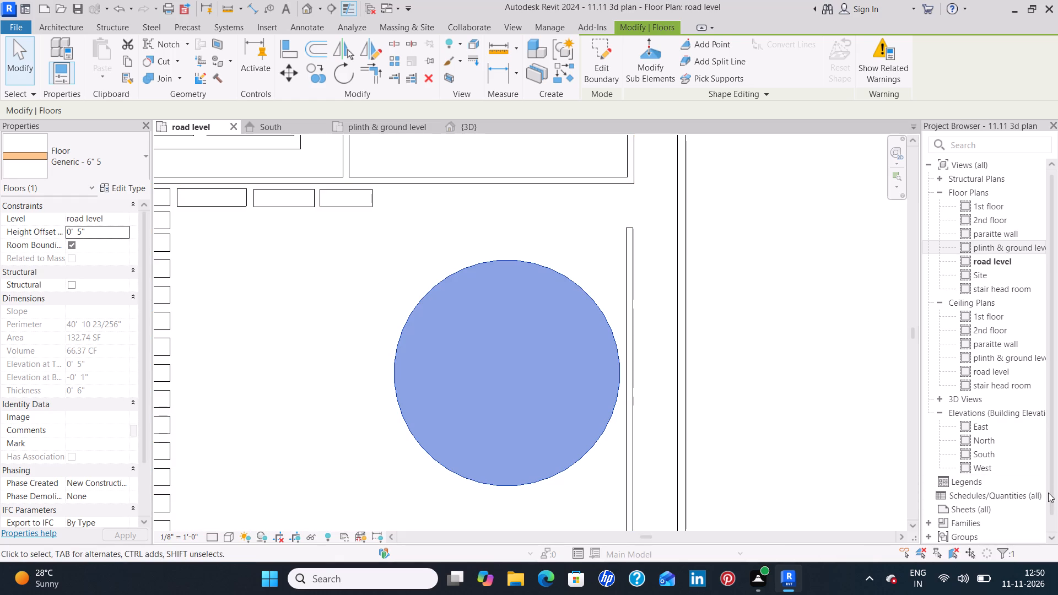
click(733, 320)
Reopen the circular floor's boundary for editing and set the circle's radius to 5'.
scroll(749, 358, down, 5)
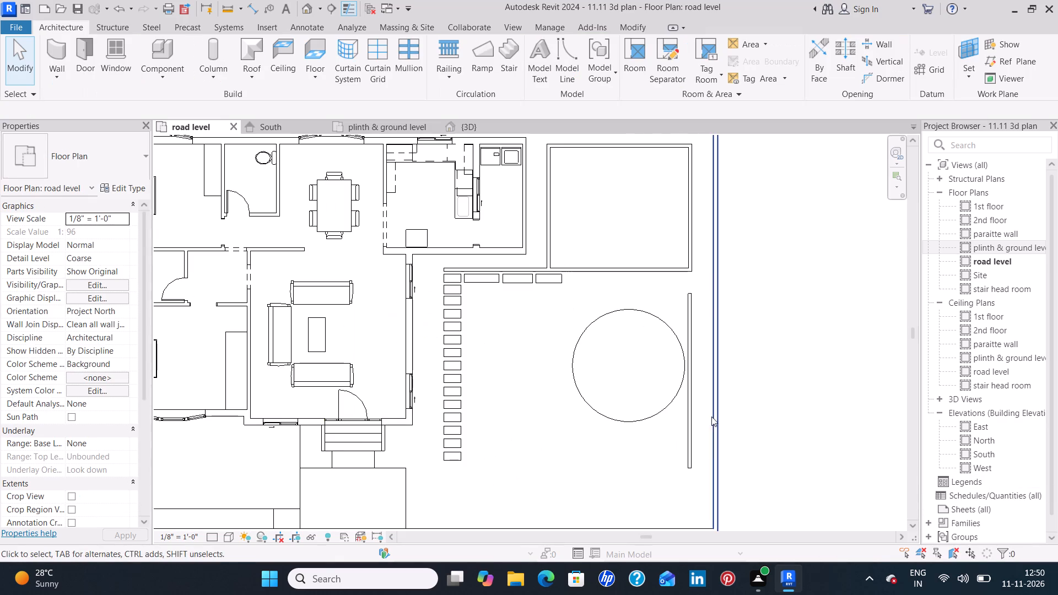
scroll(639, 424, down, 8)
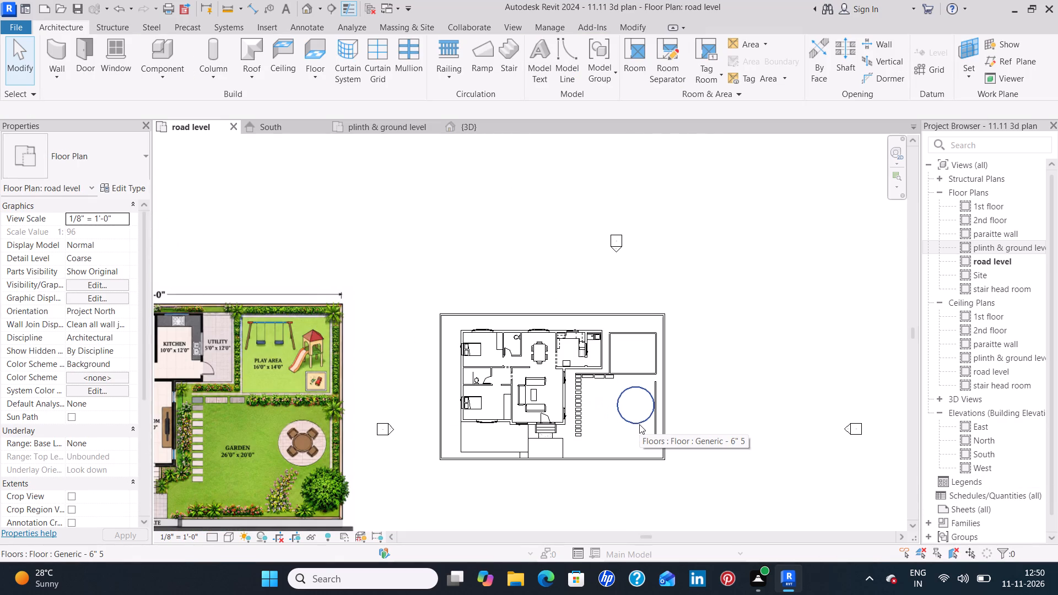
click(639, 424)
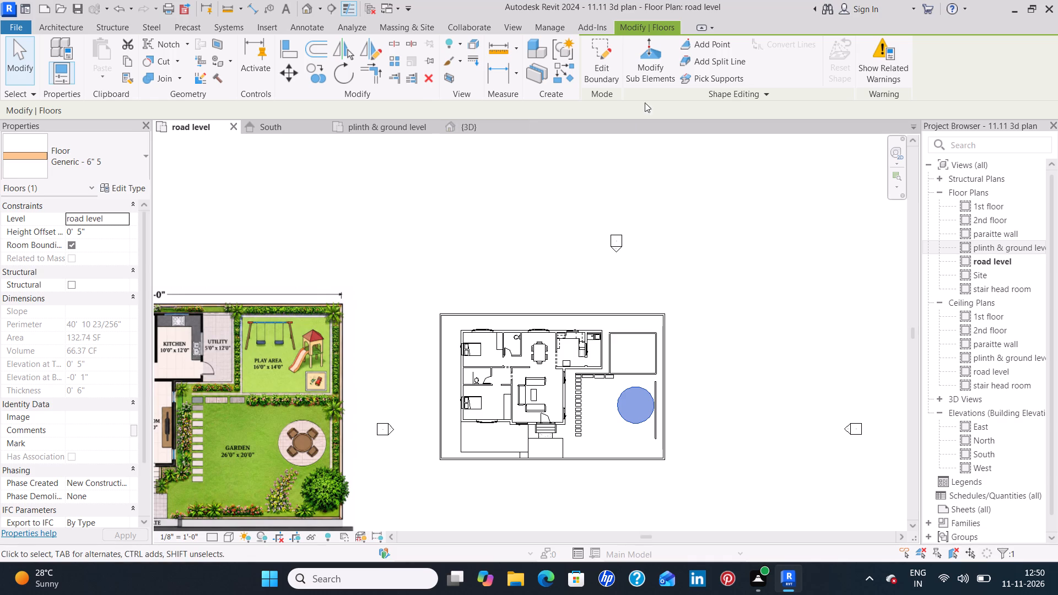
click(611, 54)
scroll(652, 415, up, 4)
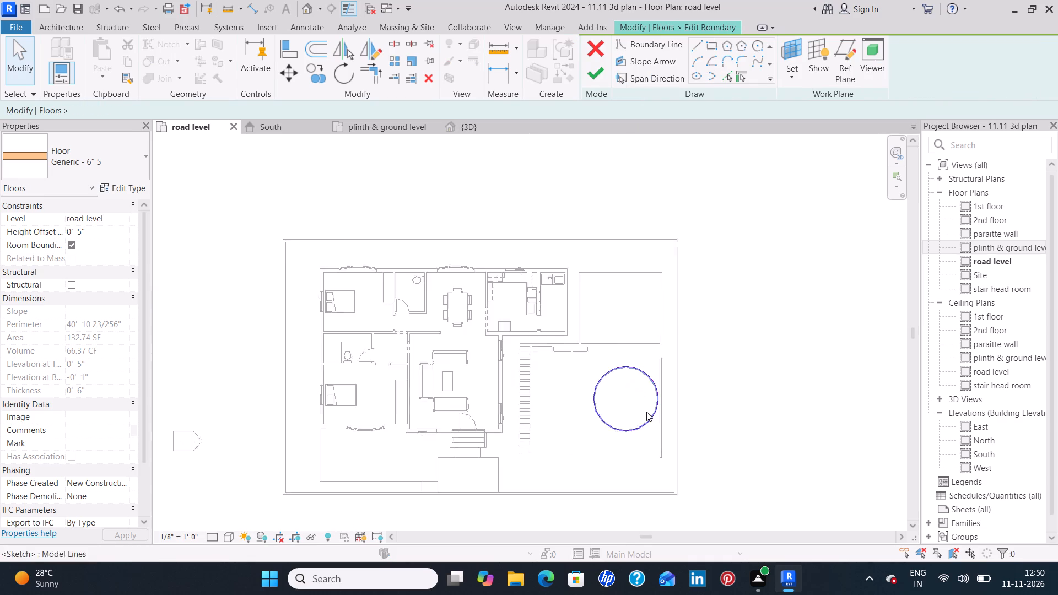
scroll(646, 412, up, 6)
click(643, 437)
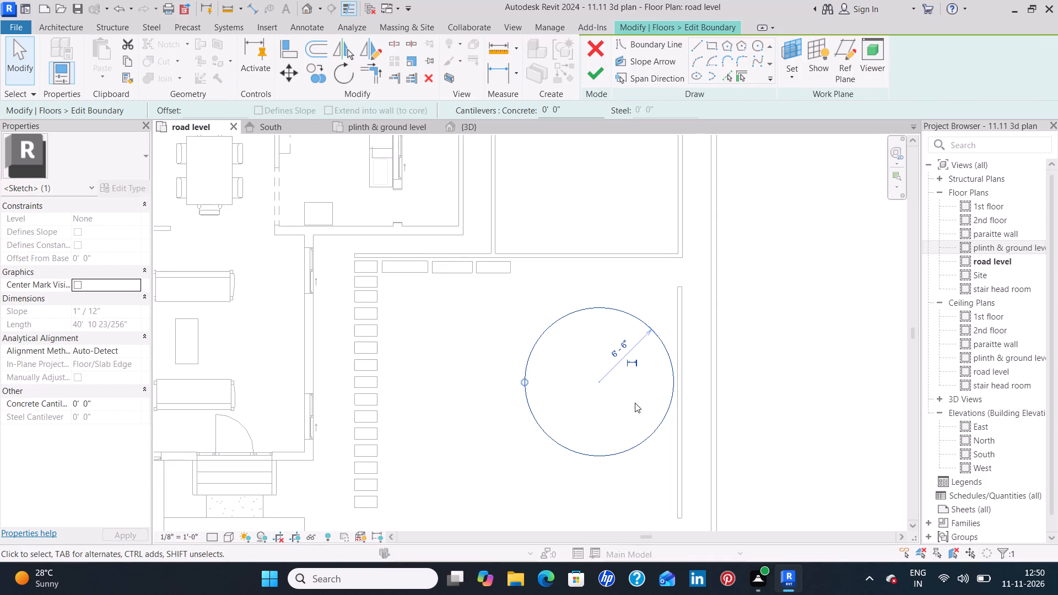
click(621, 353)
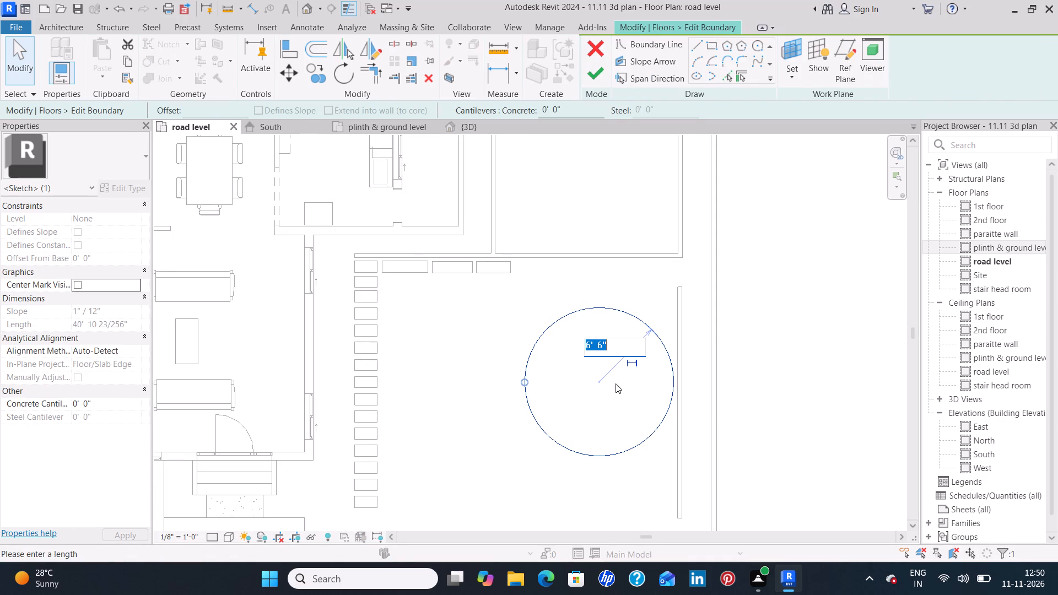
key(BackSpace)
text(5')
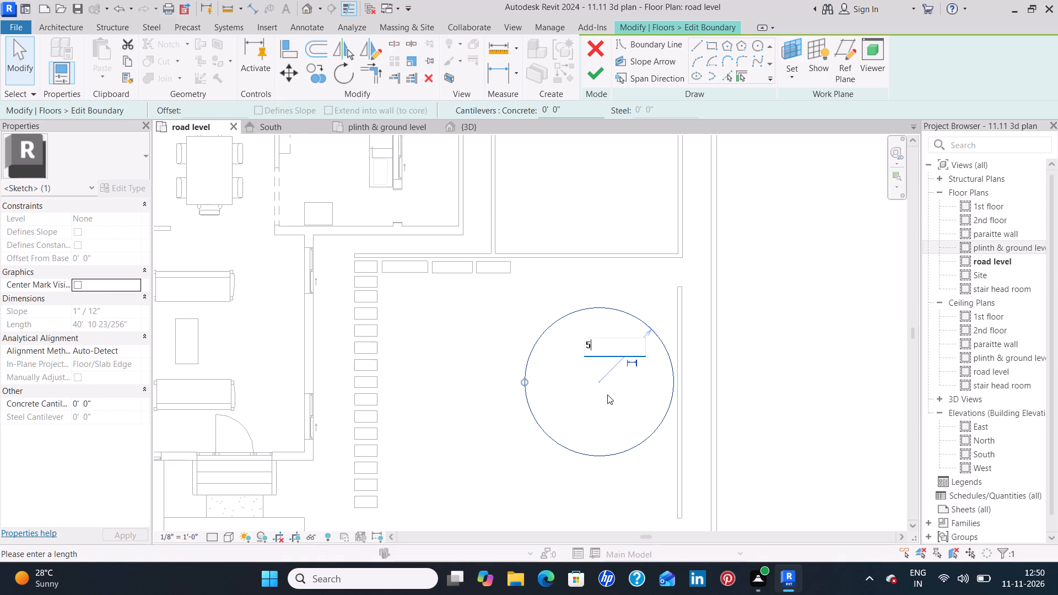
key(Return)
click(611, 291)
scroll(613, 297, down, 6)
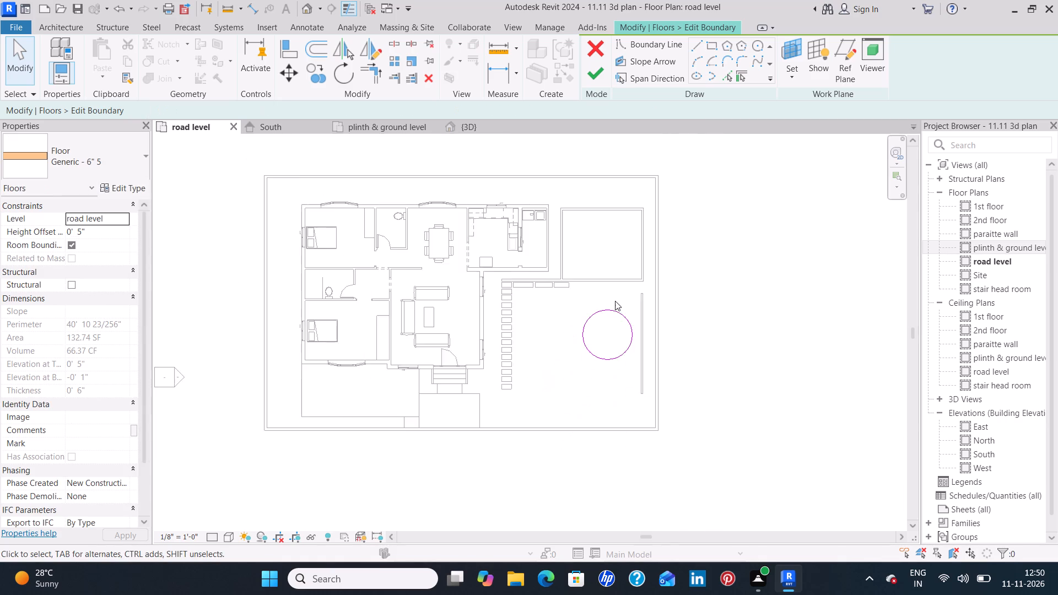
scroll(615, 301, down, 4)
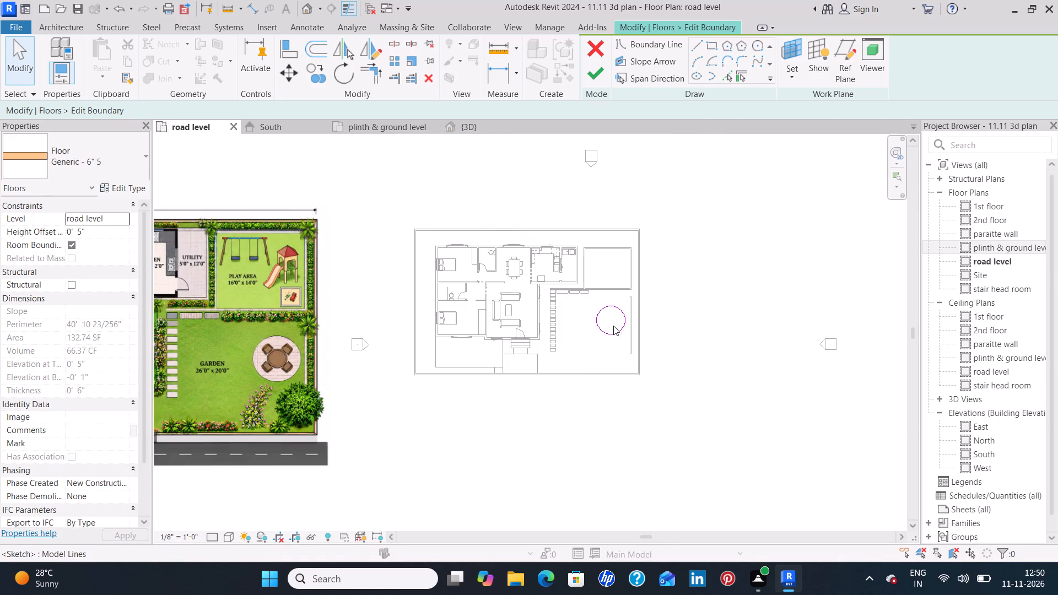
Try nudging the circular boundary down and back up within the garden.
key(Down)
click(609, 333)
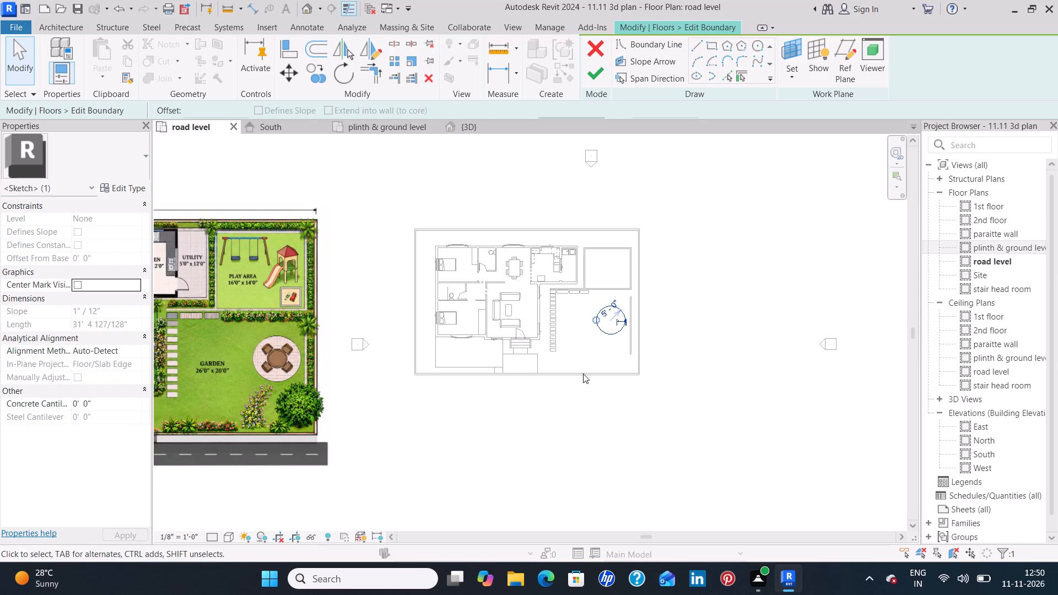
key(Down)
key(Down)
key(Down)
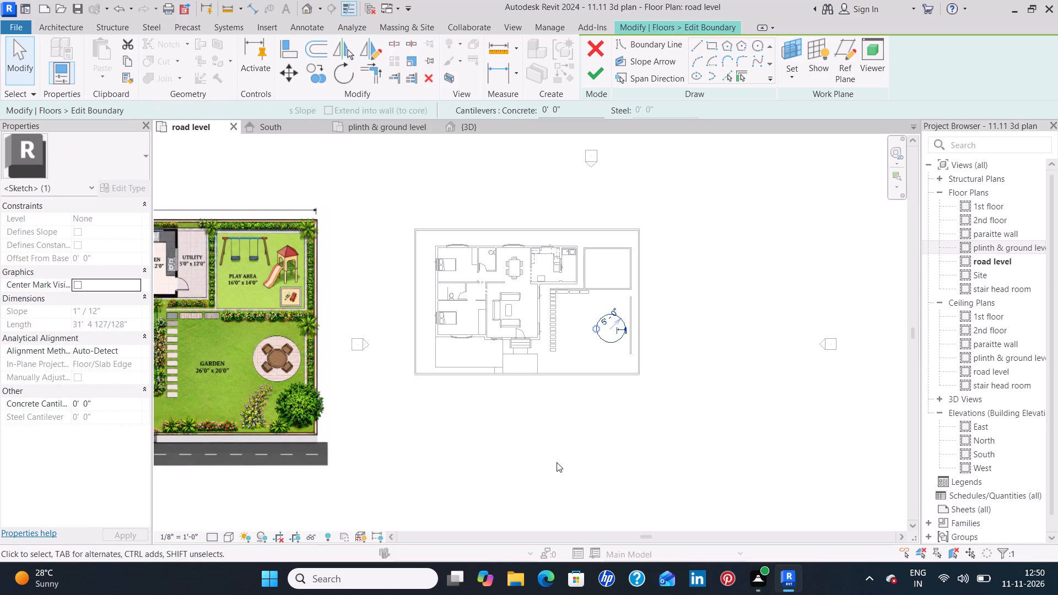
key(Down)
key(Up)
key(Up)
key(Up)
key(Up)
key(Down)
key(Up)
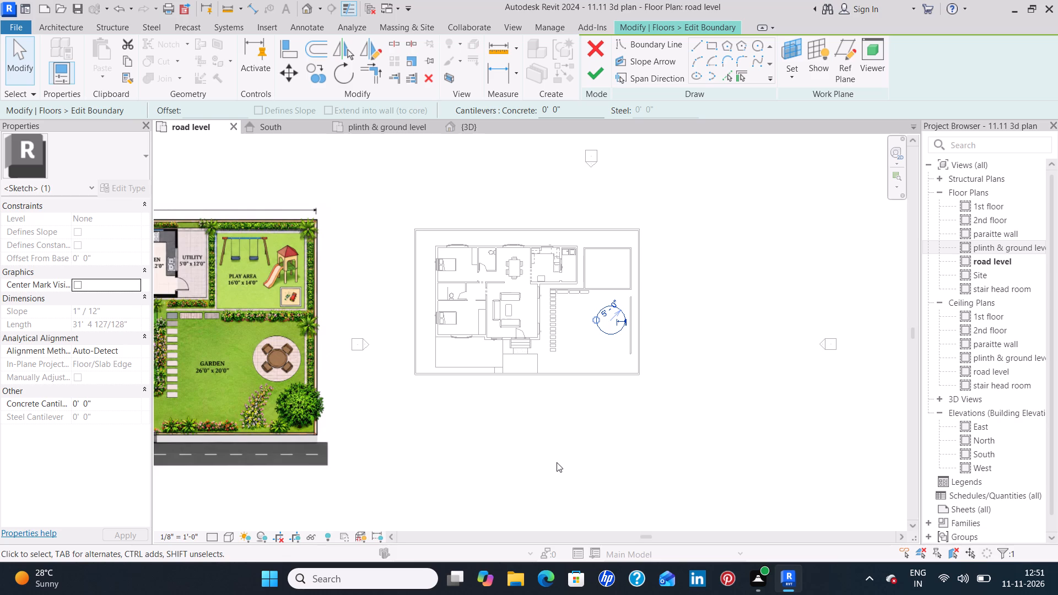
Finish the boundary edit of the circular garden floor and deselect it.
click(602, 359)
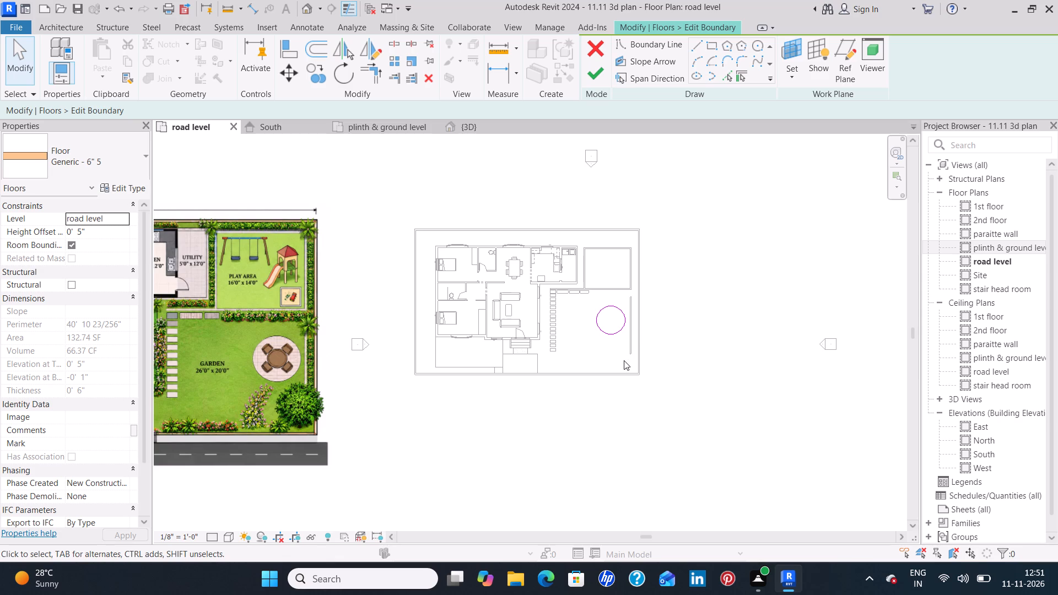
click(593, 71)
click(719, 240)
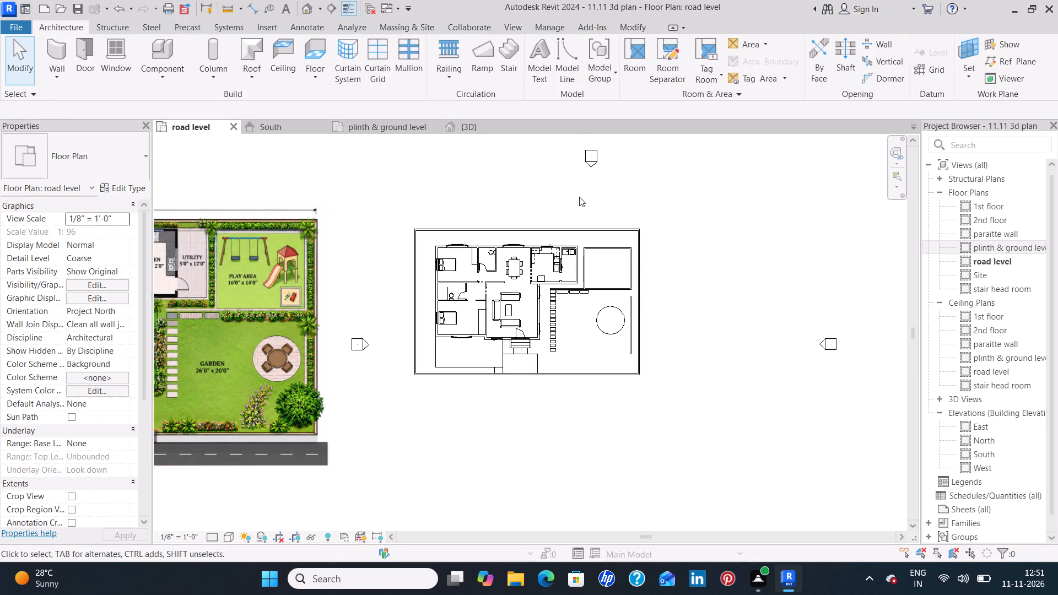
In the 3D view, change the circular garden floor type's structure material to Wood Planks and deselect the floor.
click(482, 127)
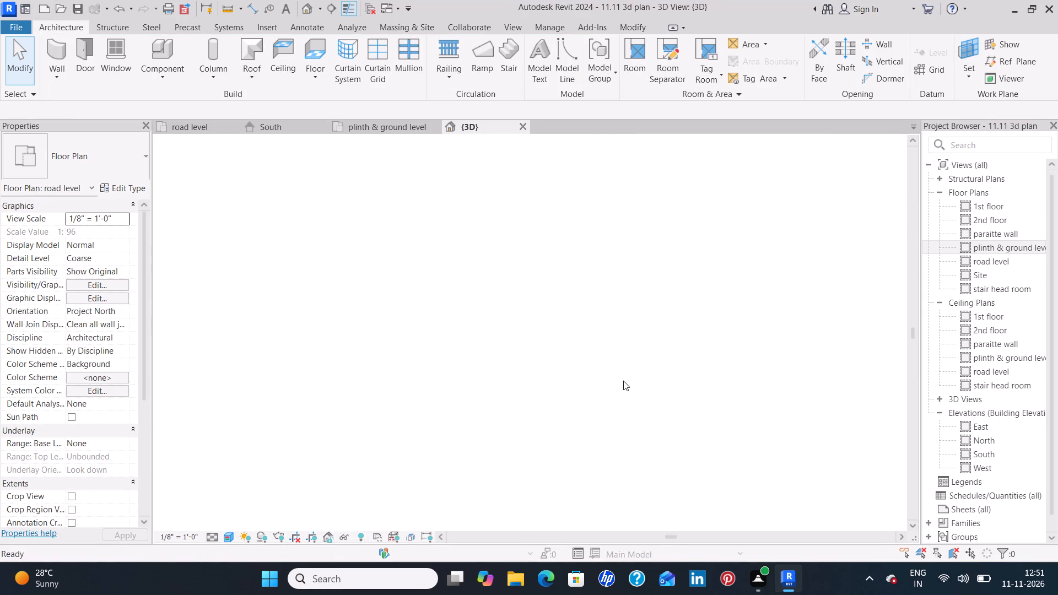
shift+middle_drag(693, 450, 693, 391)
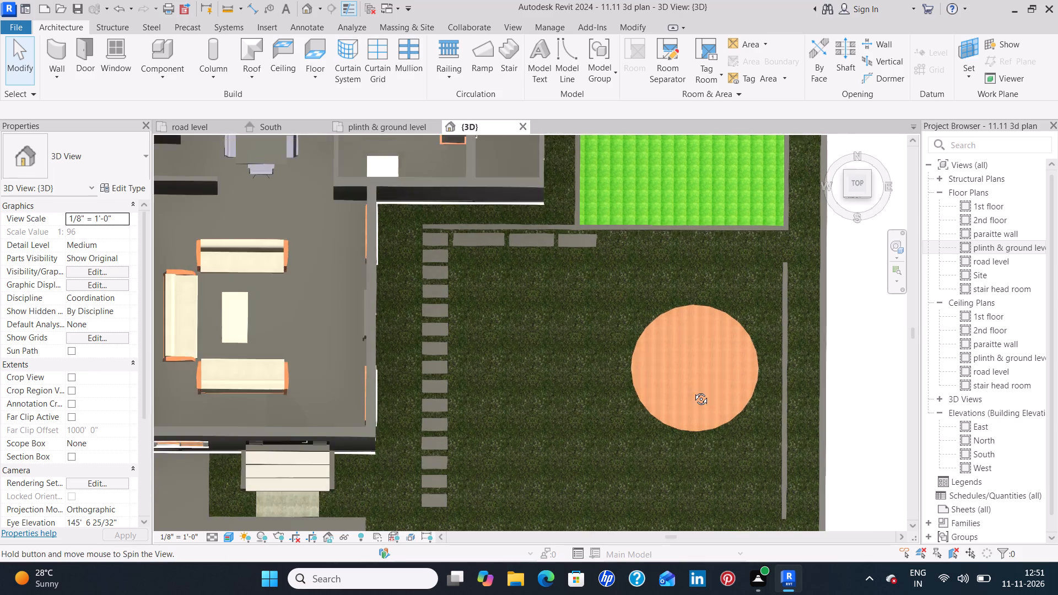
shift+middle_drag(693, 391, 693, 303)
middle_drag(727, 435, 738, 300)
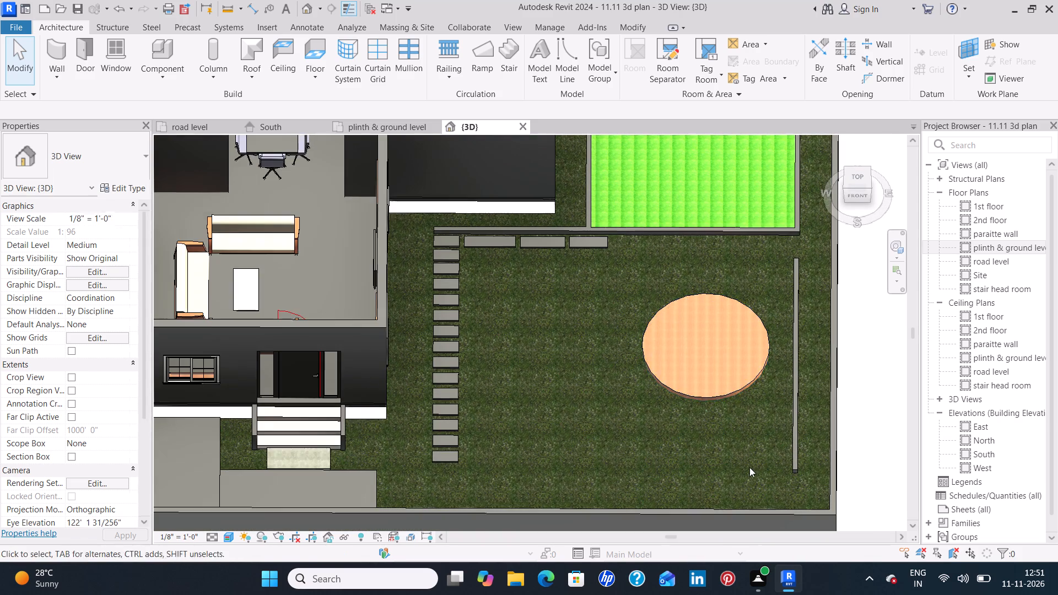
shift+middle_drag(749, 467, 753, 360)
click(722, 475)
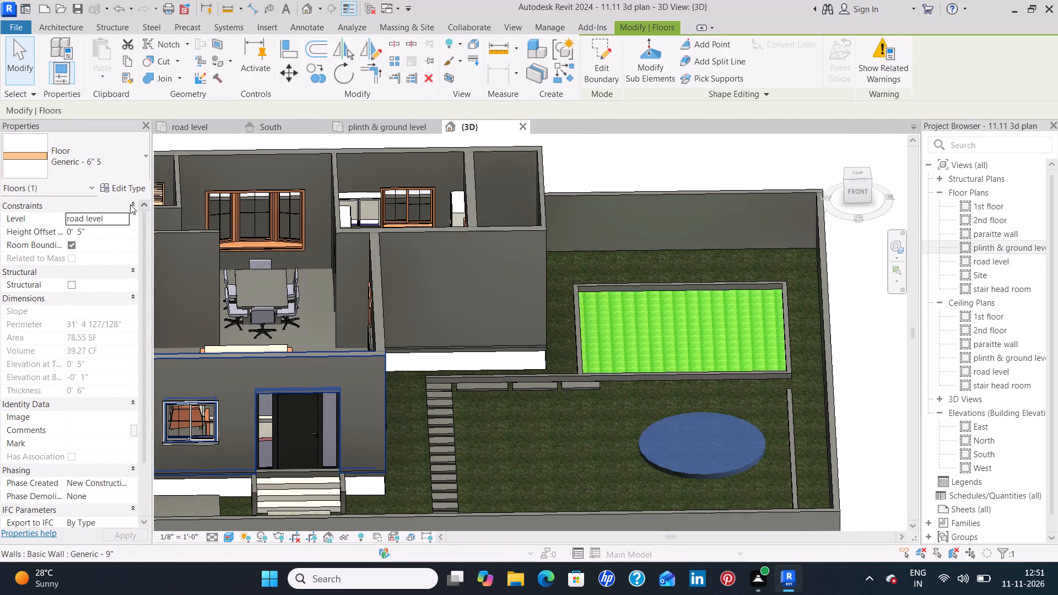
click(131, 185)
click(593, 217)
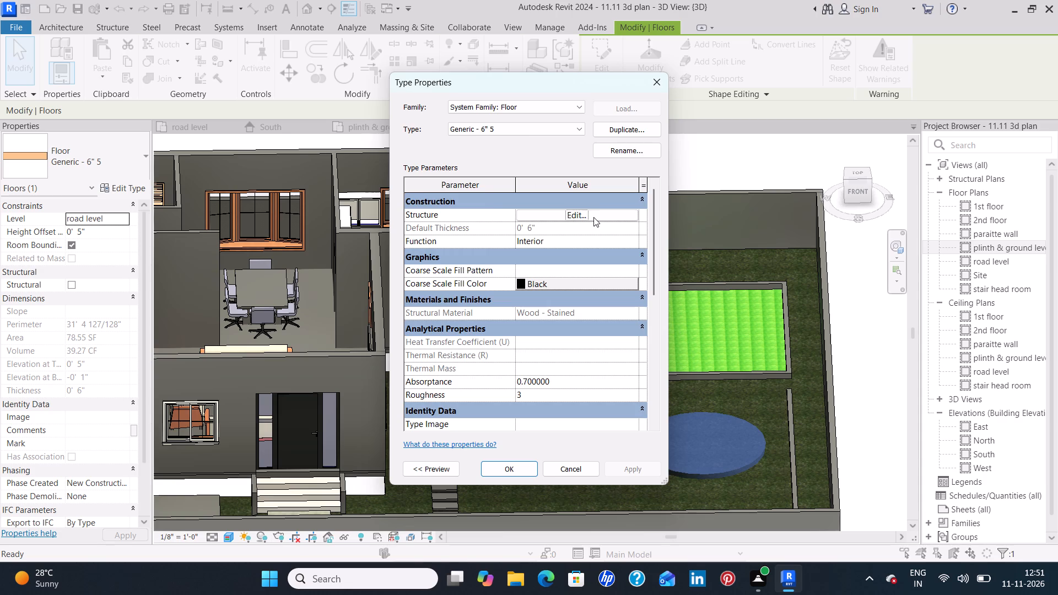
click(503, 223)
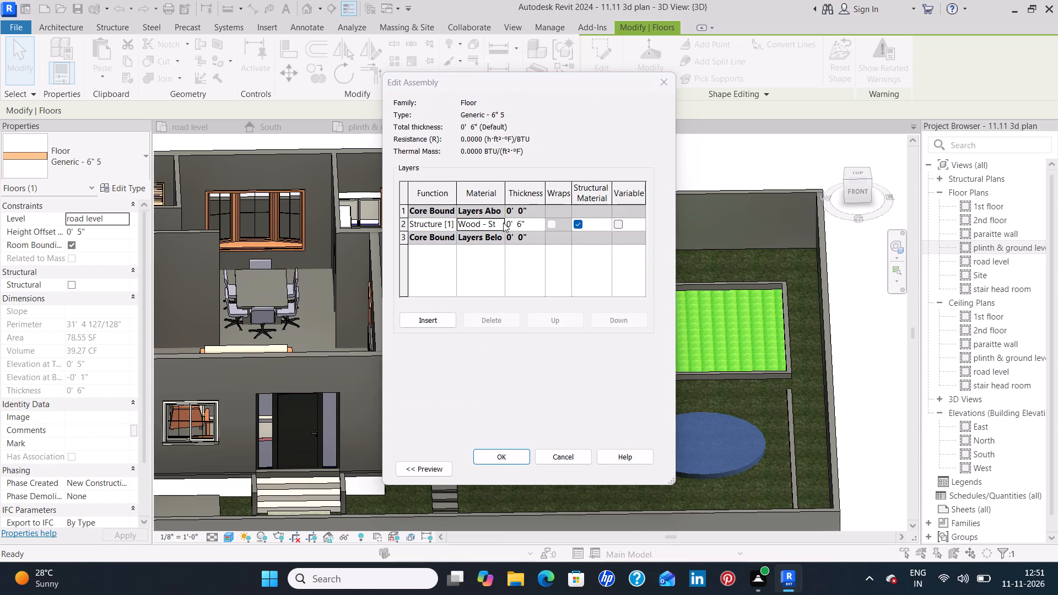
scroll(425, 382, down, 2)
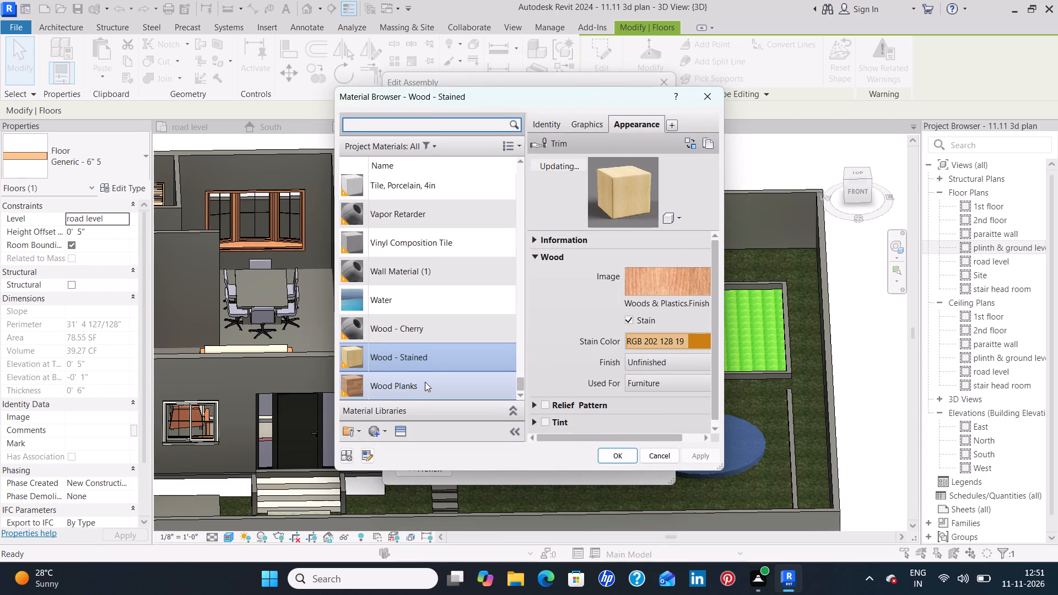
scroll(425, 382, down, 2)
click(425, 382)
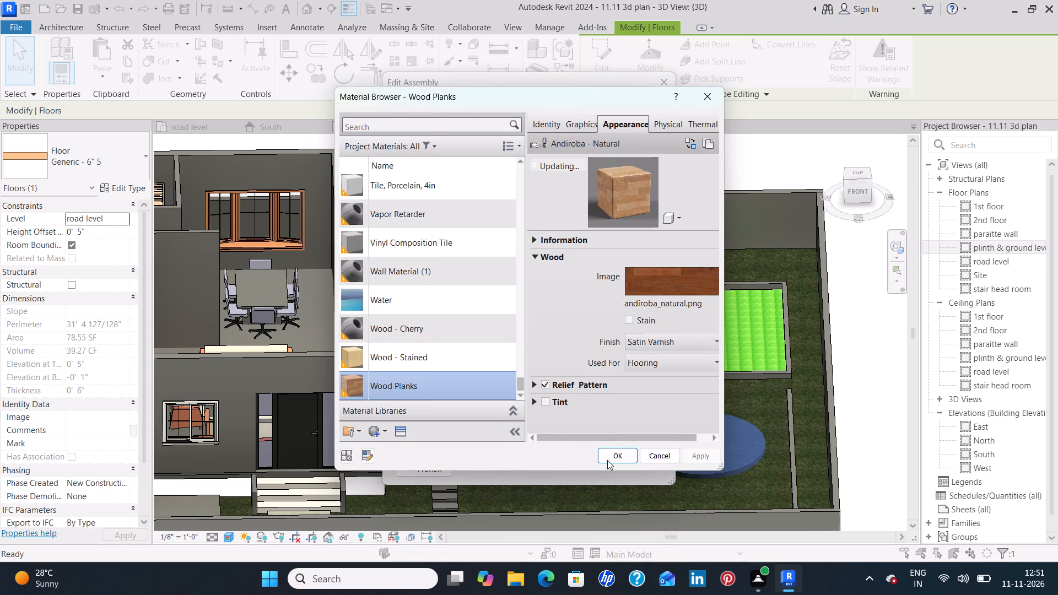
click(607, 457)
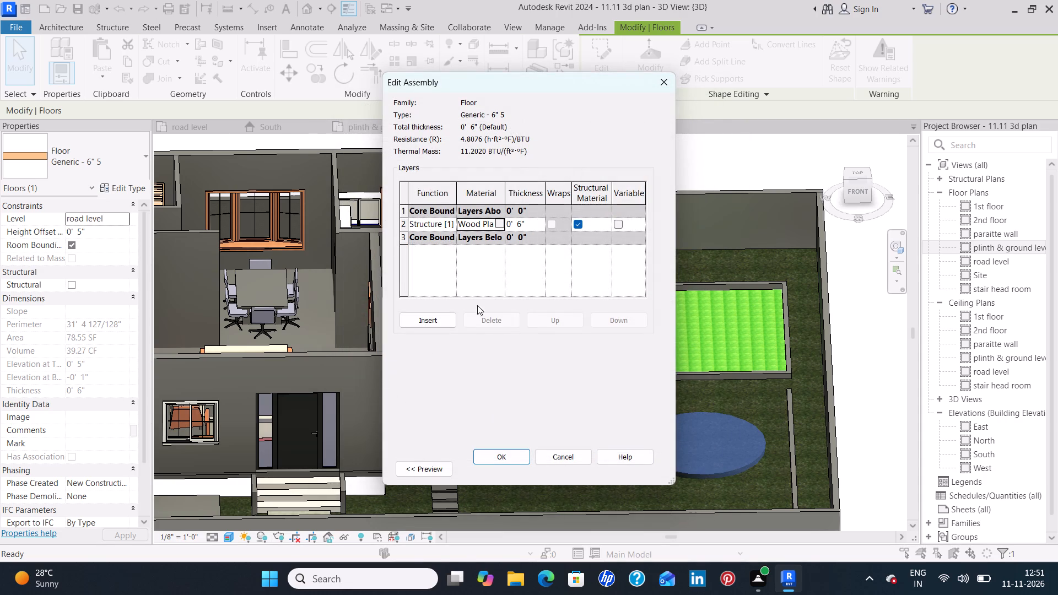
click(506, 459)
click(625, 466)
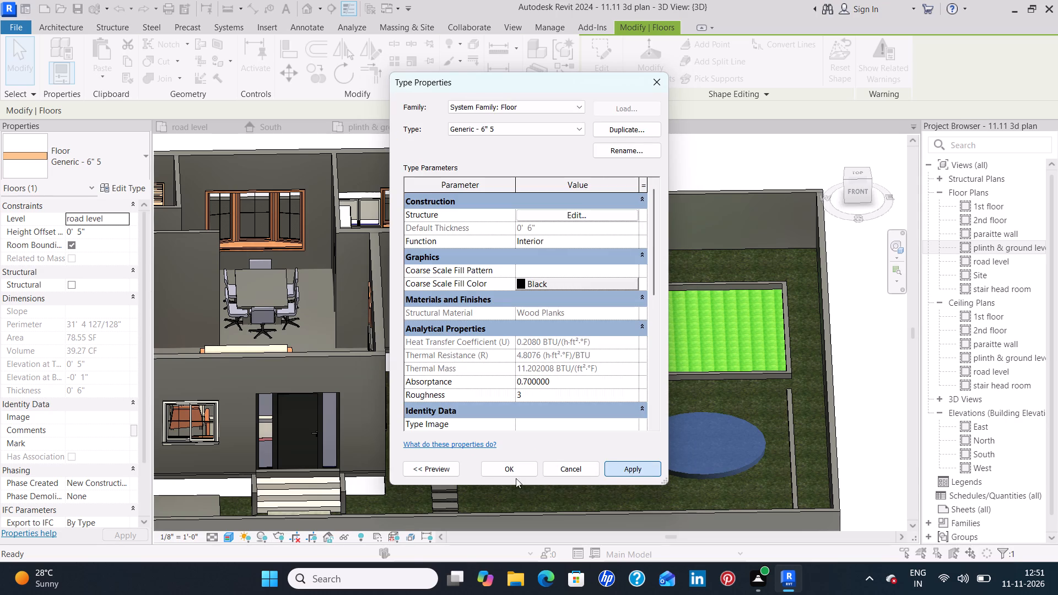
click(514, 469)
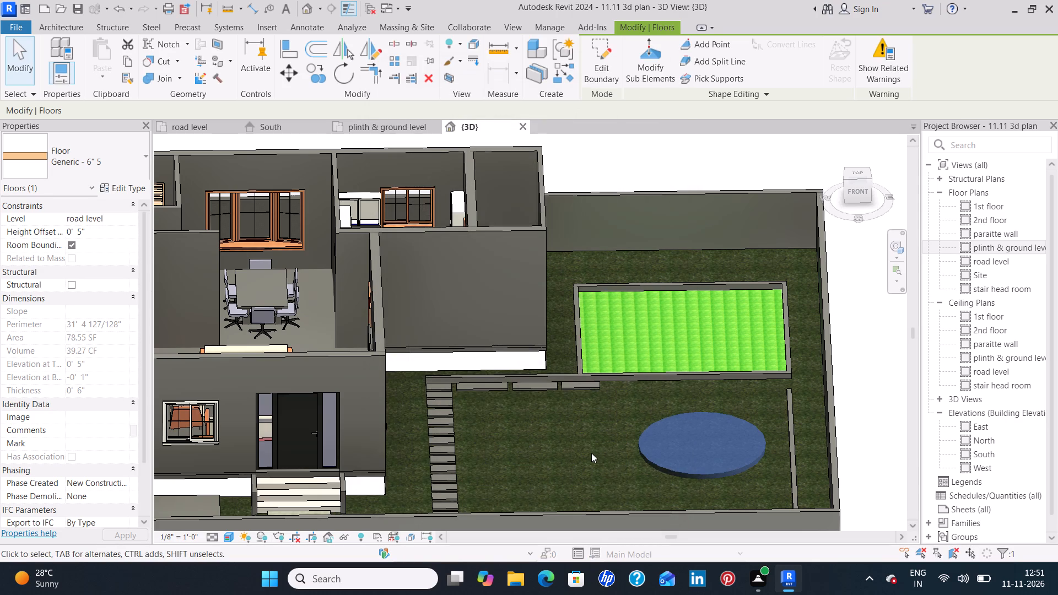
click(591, 453)
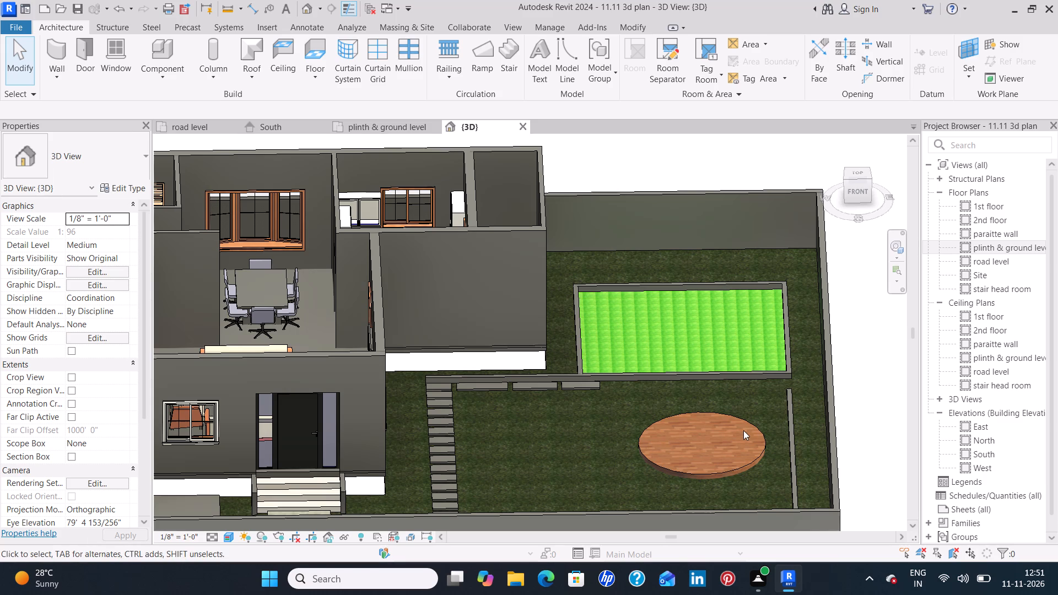
Examine the garden in the 3D view and compare its paving with the garden on the road level reference plan.
scroll(743, 430, down, 2)
shift+middle_drag(736, 393, 736, 415)
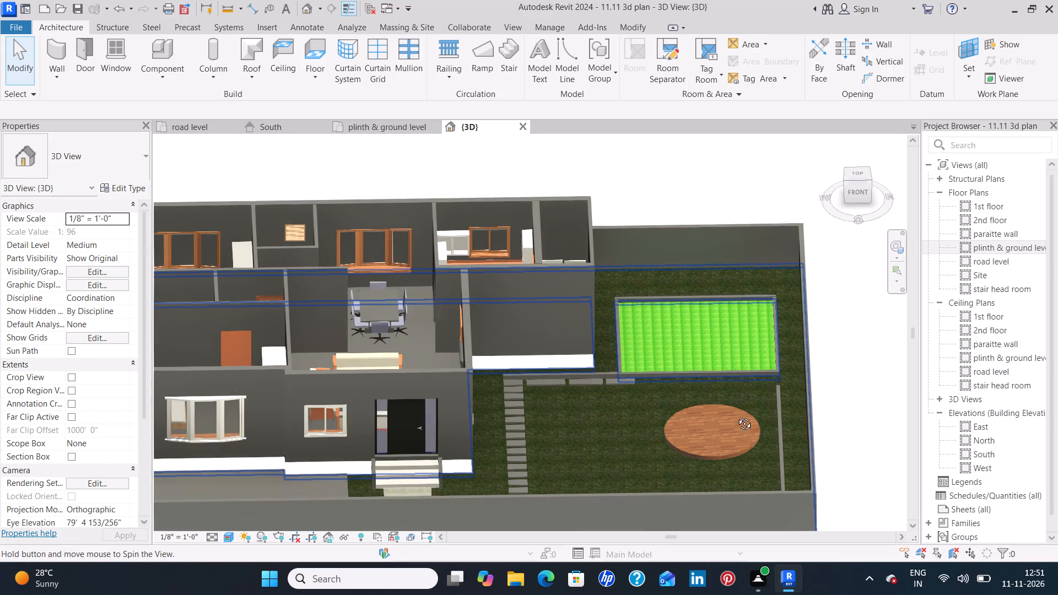
shift+middle_drag(736, 415, 737, 447)
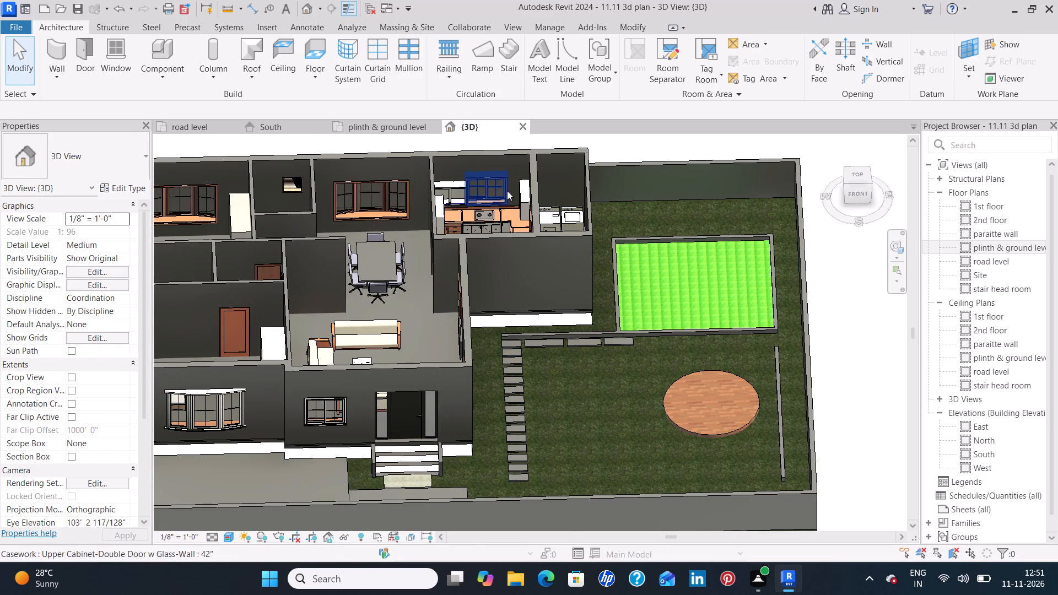
click(204, 125)
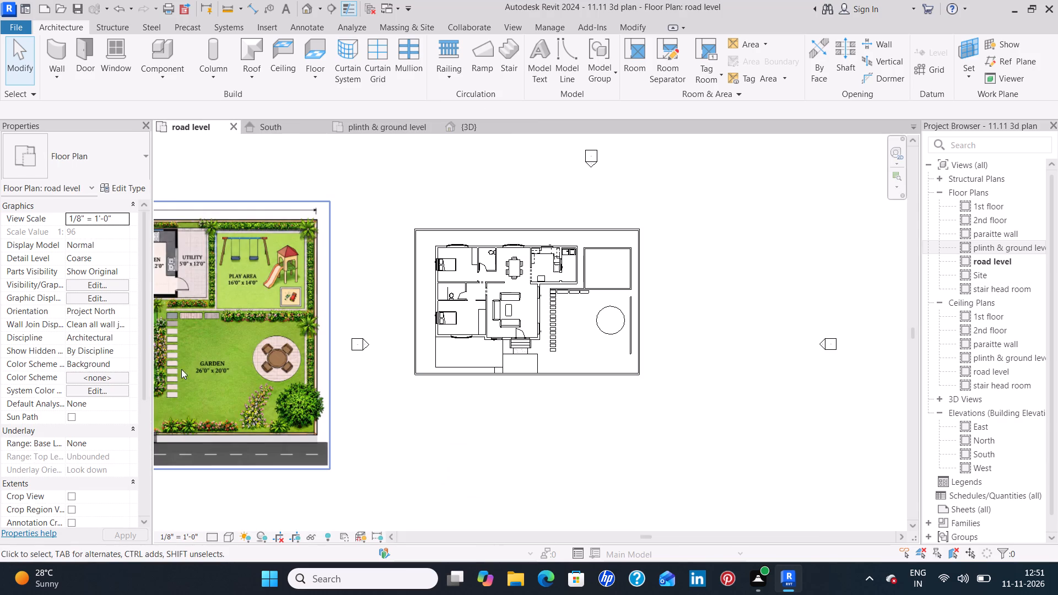
scroll(193, 309, up, 6)
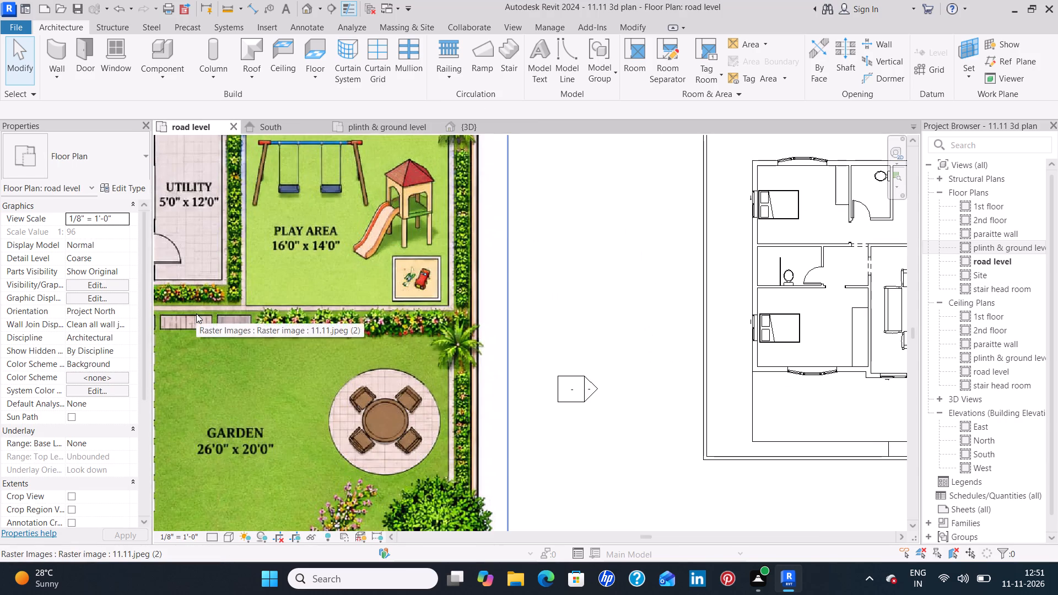
scroll(196, 313, down, 3)
middle_drag(204, 331, 292, 343)
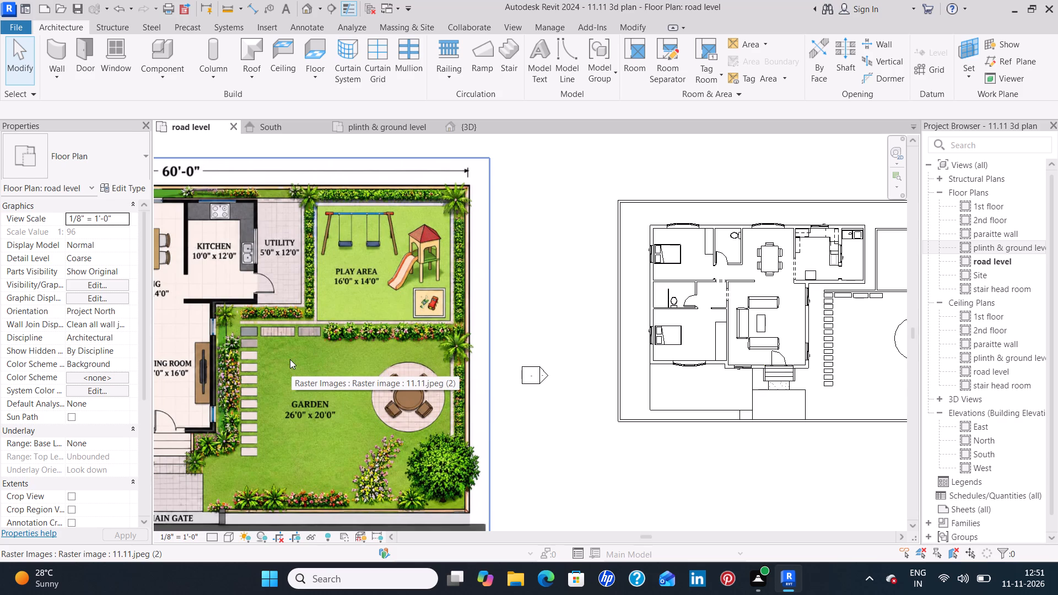
middle_drag(290, 359, 251, 354)
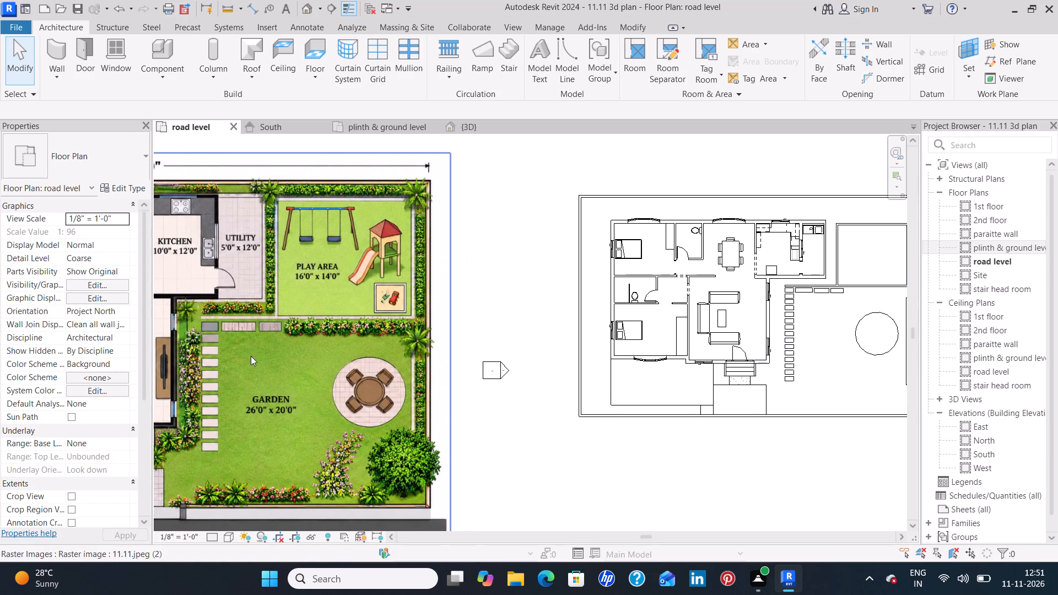
Set the structure material of the garden path floor type Generic - 2" 3 to Tile, Mosaic, Gray and deselect it.
middle_drag(799, 344, 656, 384)
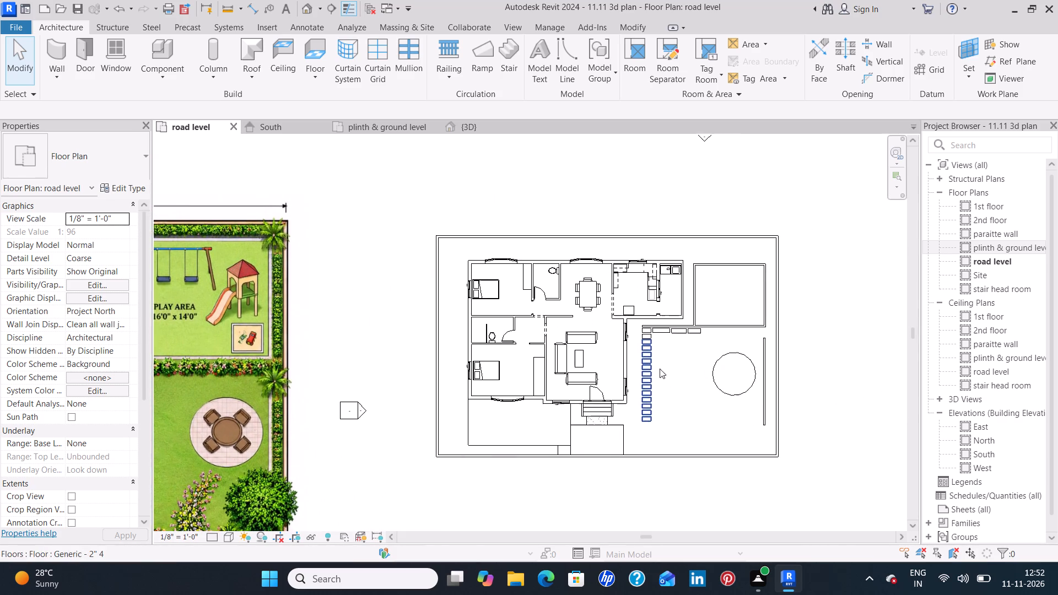
scroll(667, 346, up, 6)
click(701, 314)
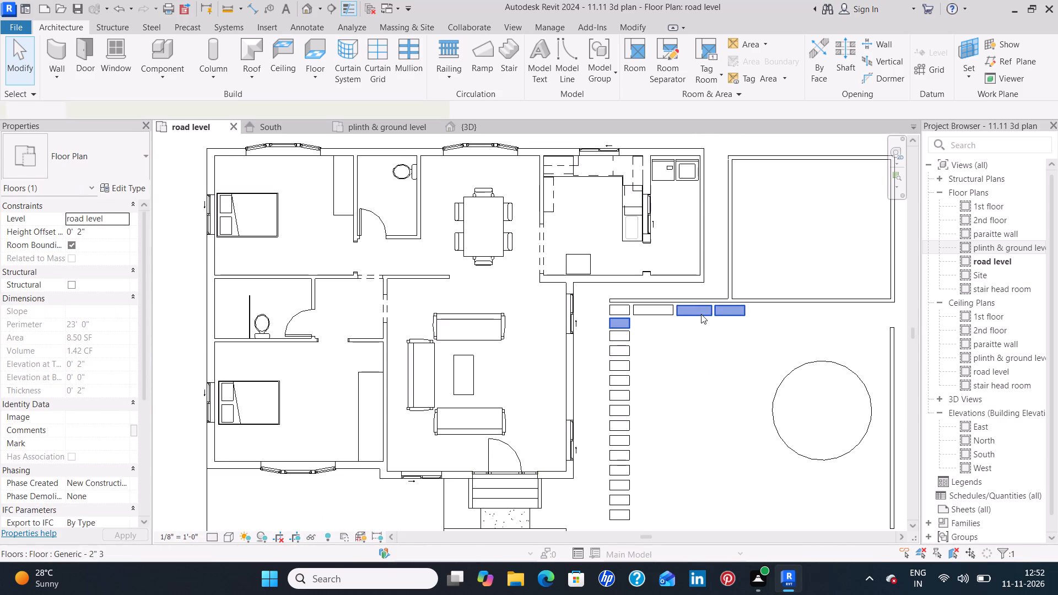
ctrl+click(660, 315)
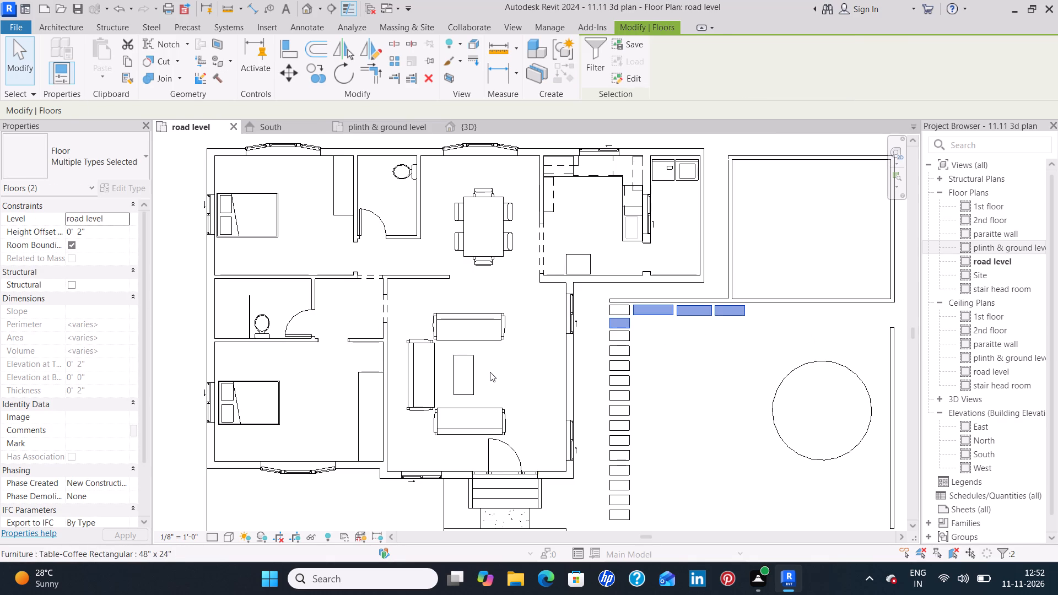
key(Escape)
click(687, 315)
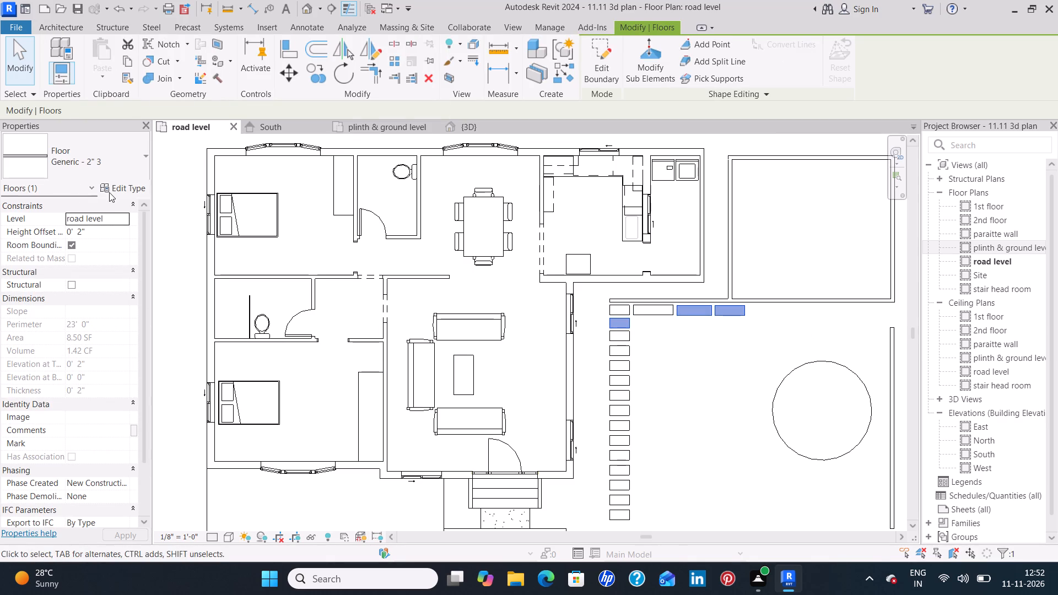
click(135, 188)
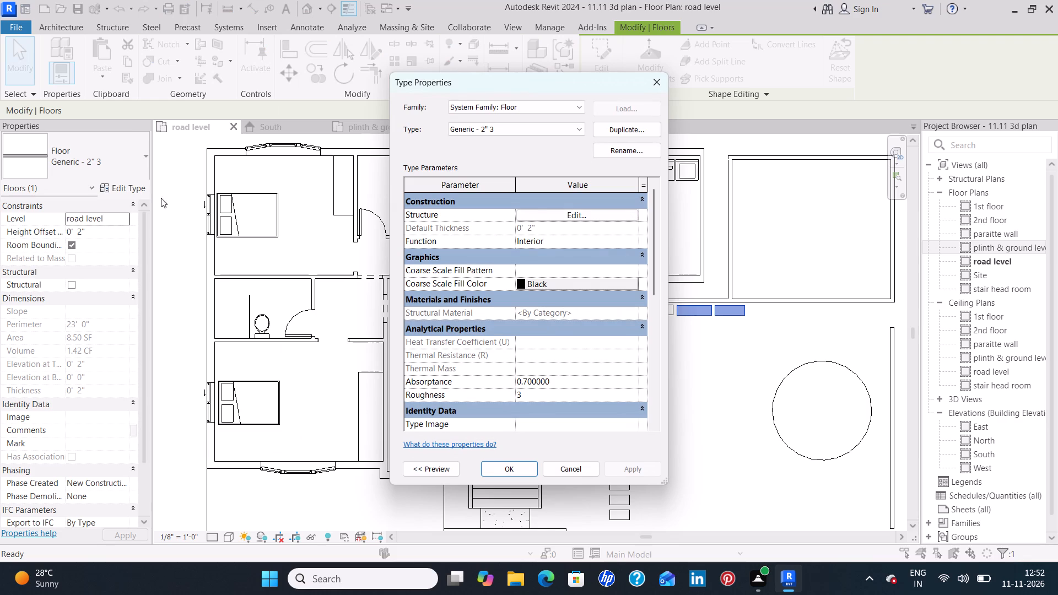
click(542, 209)
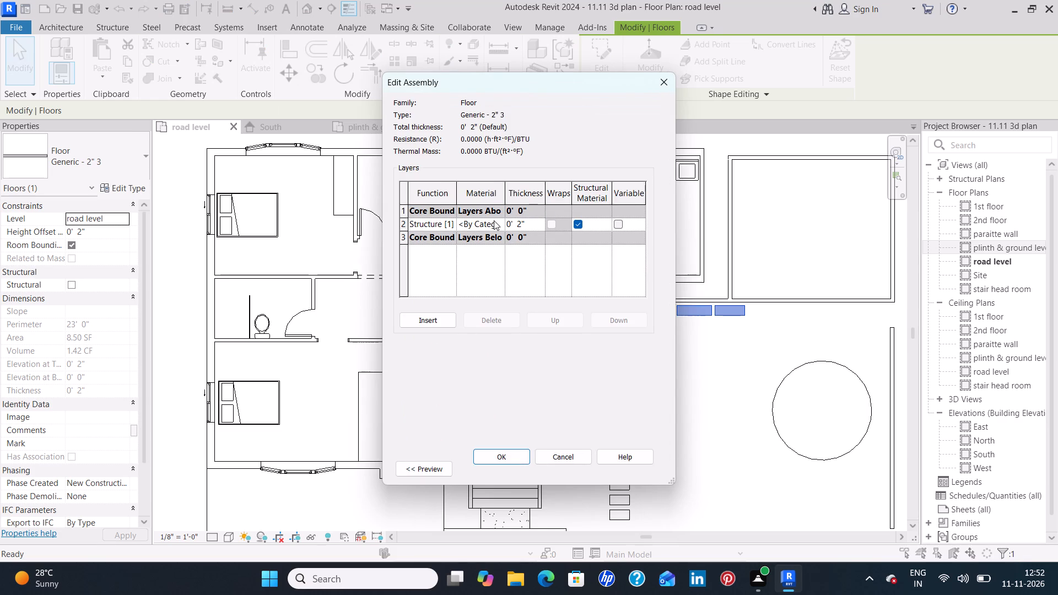
click(499, 225)
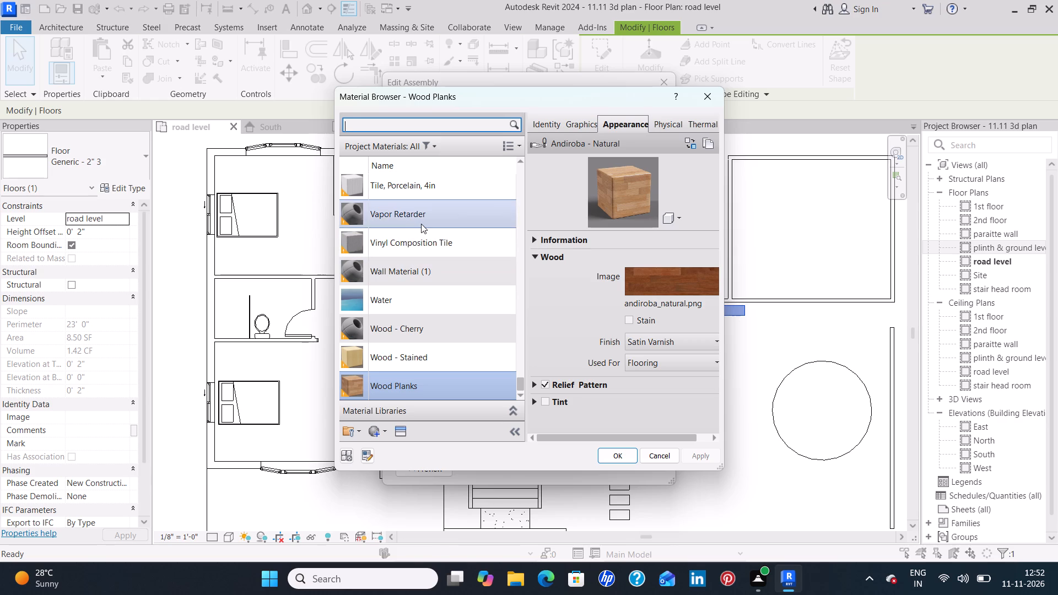
scroll(422, 224, up, 1)
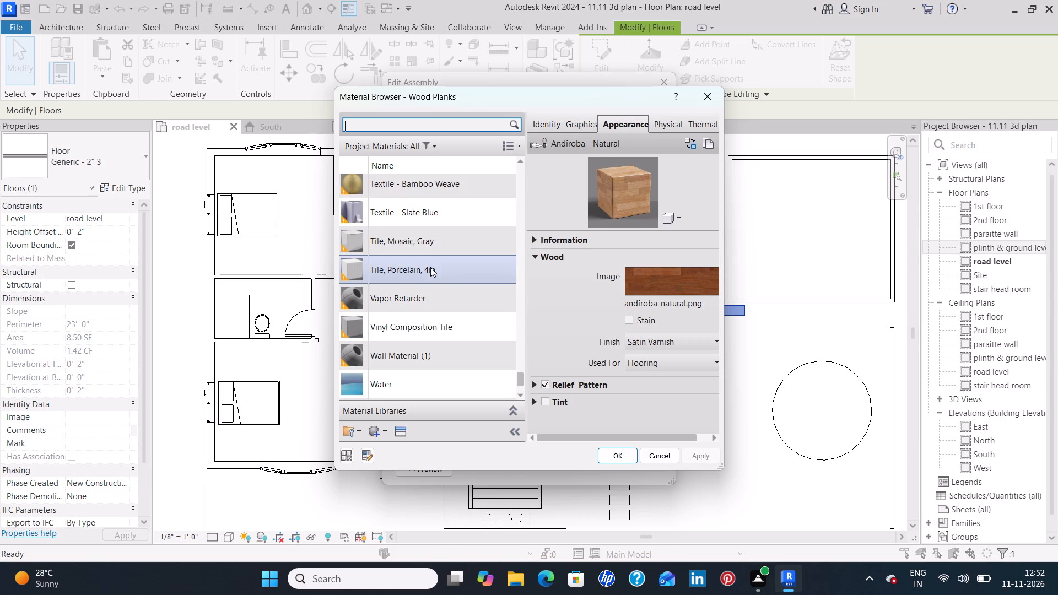
click(454, 246)
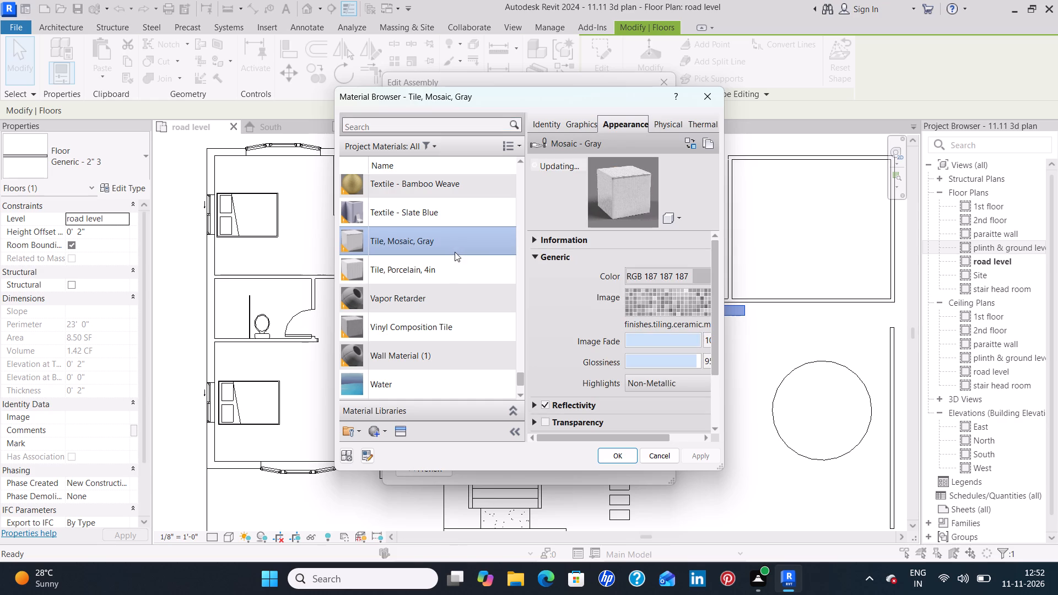
click(452, 263)
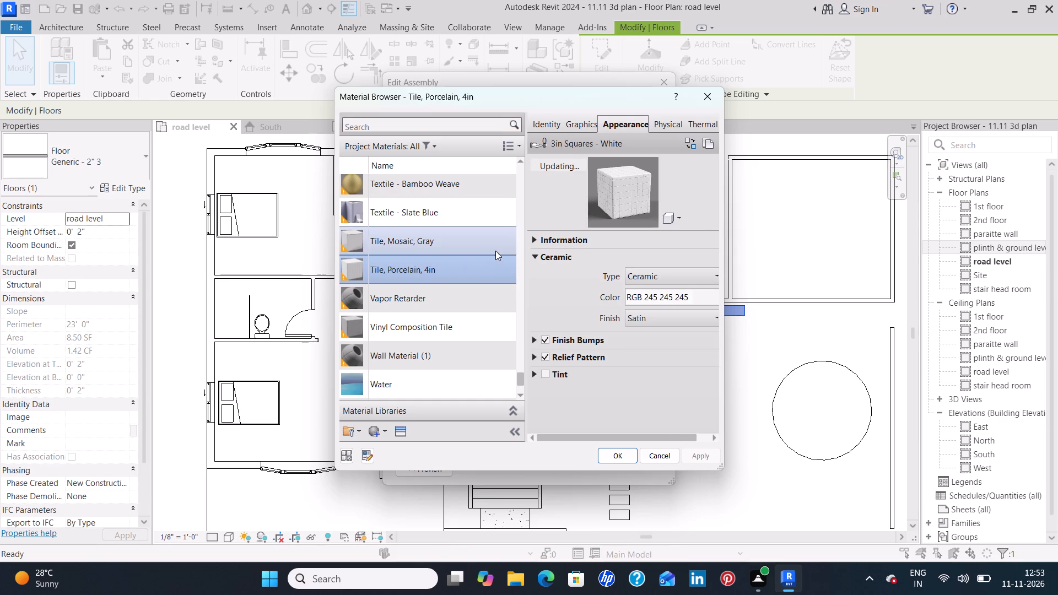
click(454, 239)
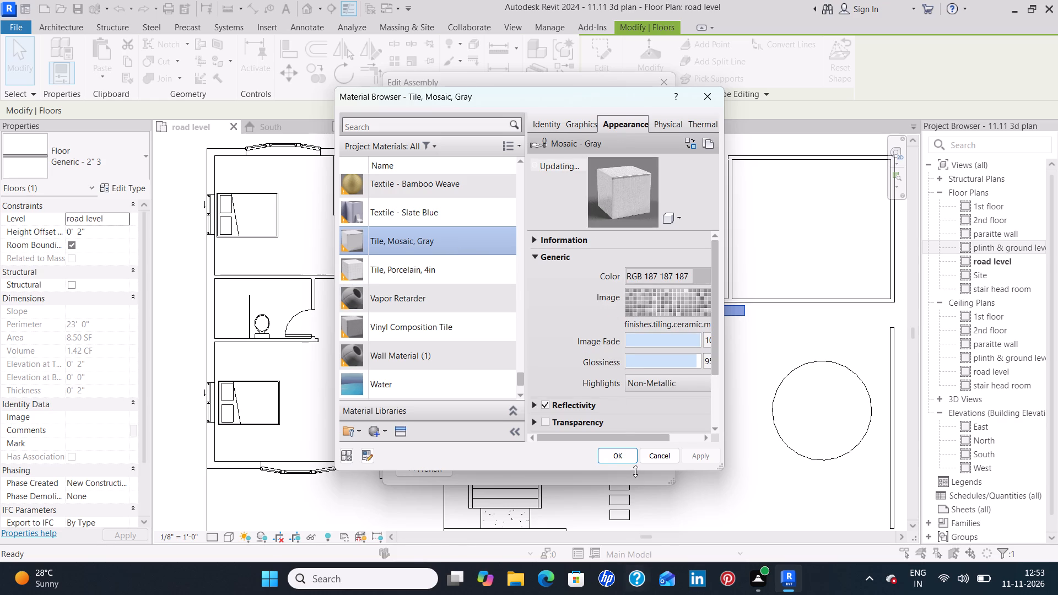
click(607, 459)
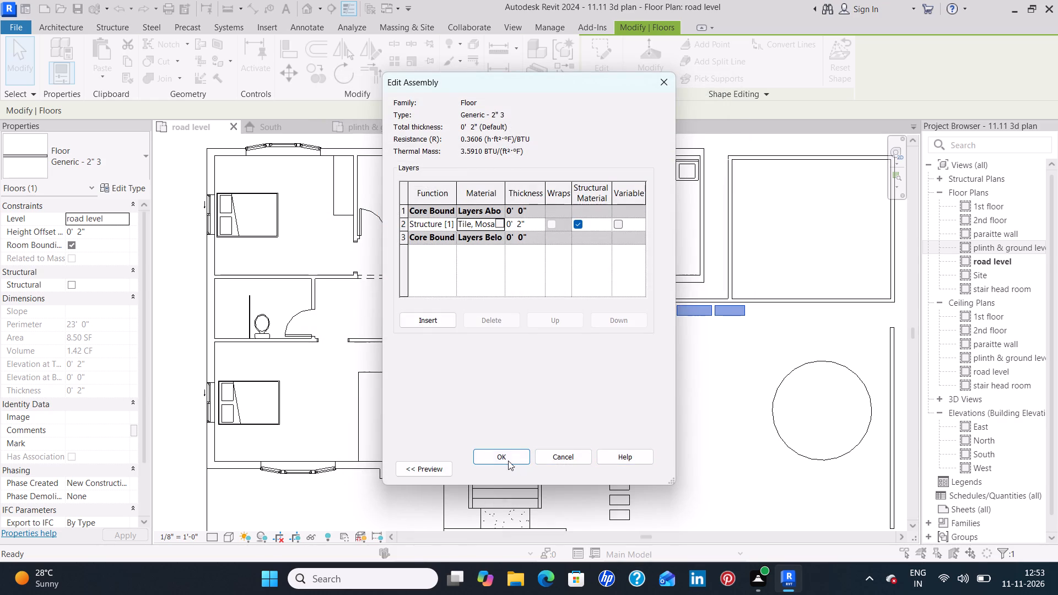
click(508, 460)
click(633, 471)
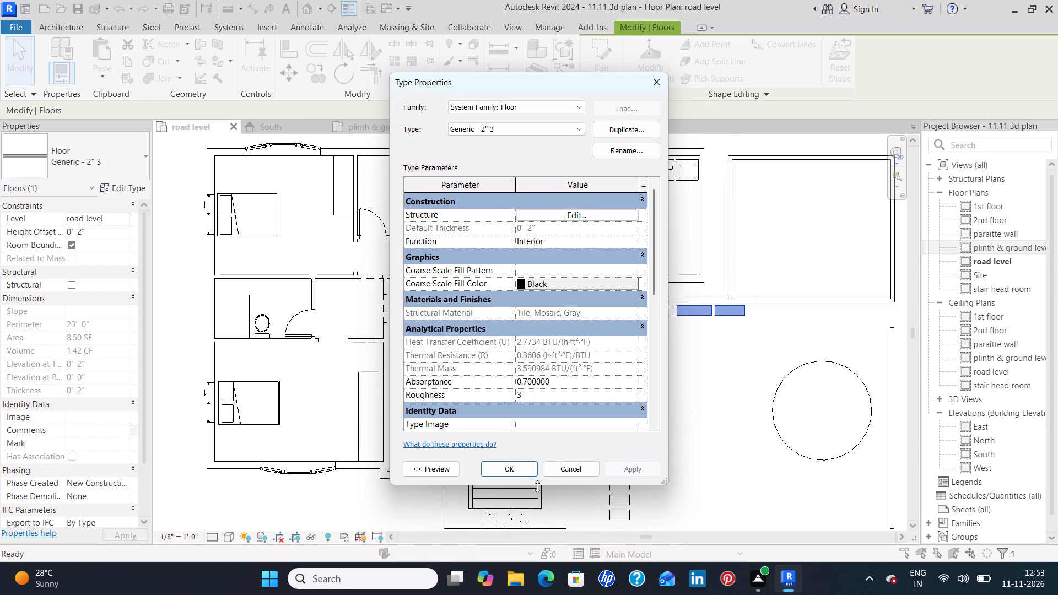
click(520, 465)
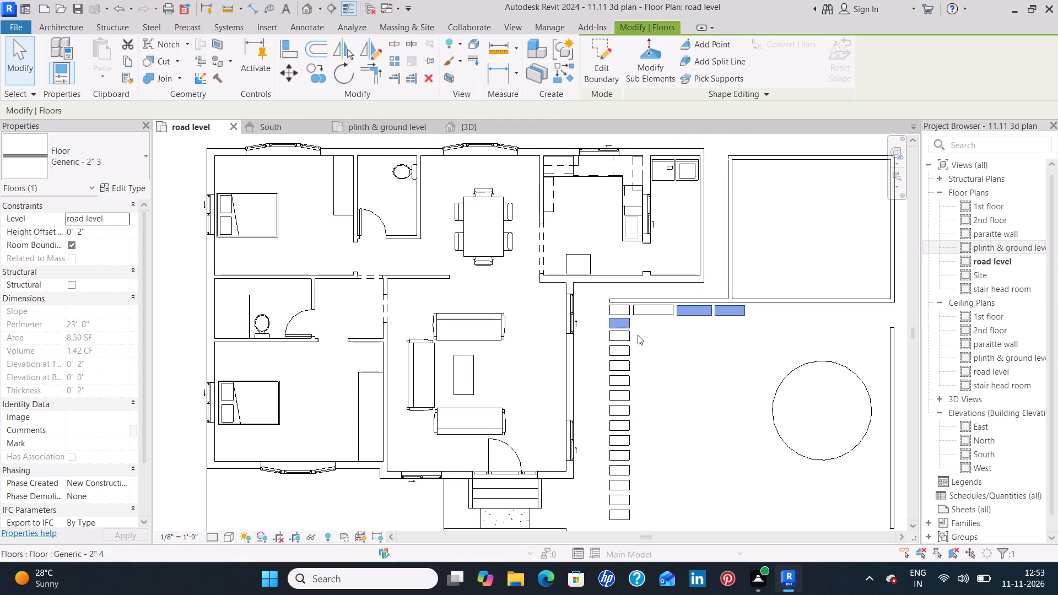
click(658, 358)
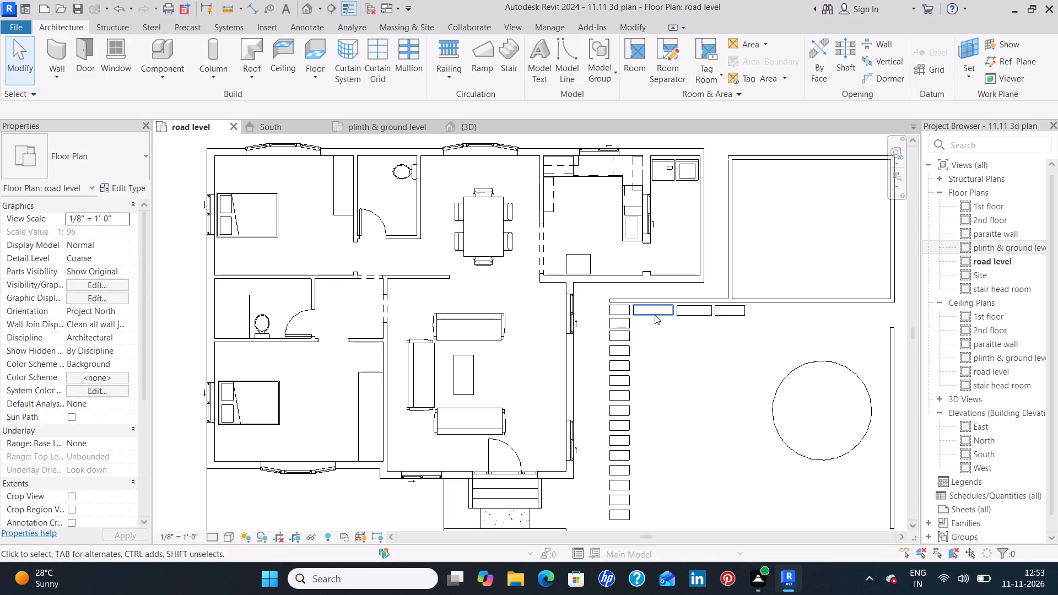
Set the structure material of the garden path floor type Generic - 2" 2 to Tile, Mosaic, Gray.
click(655, 315)
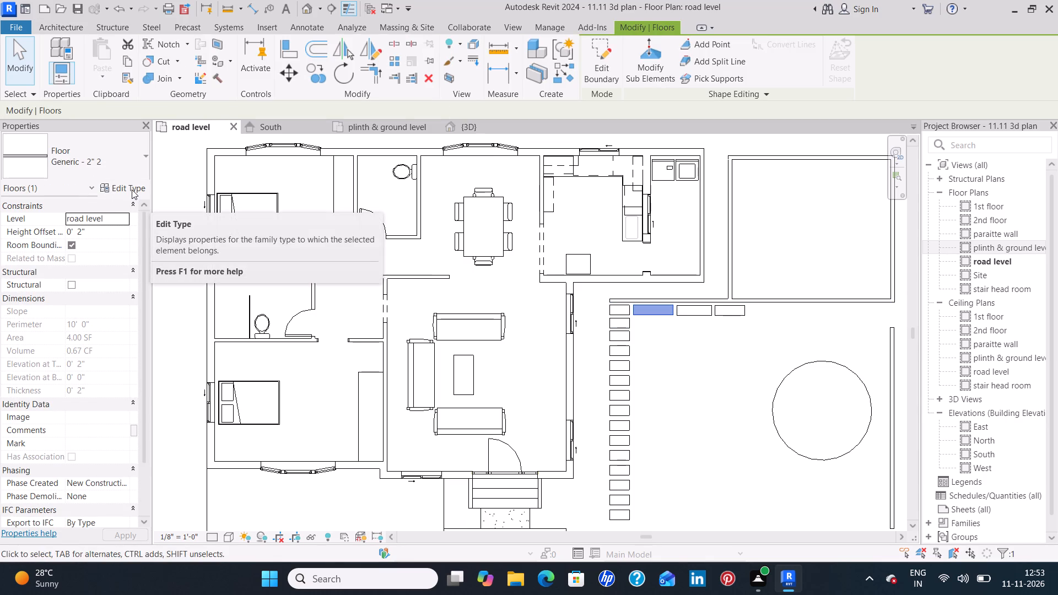
click(132, 188)
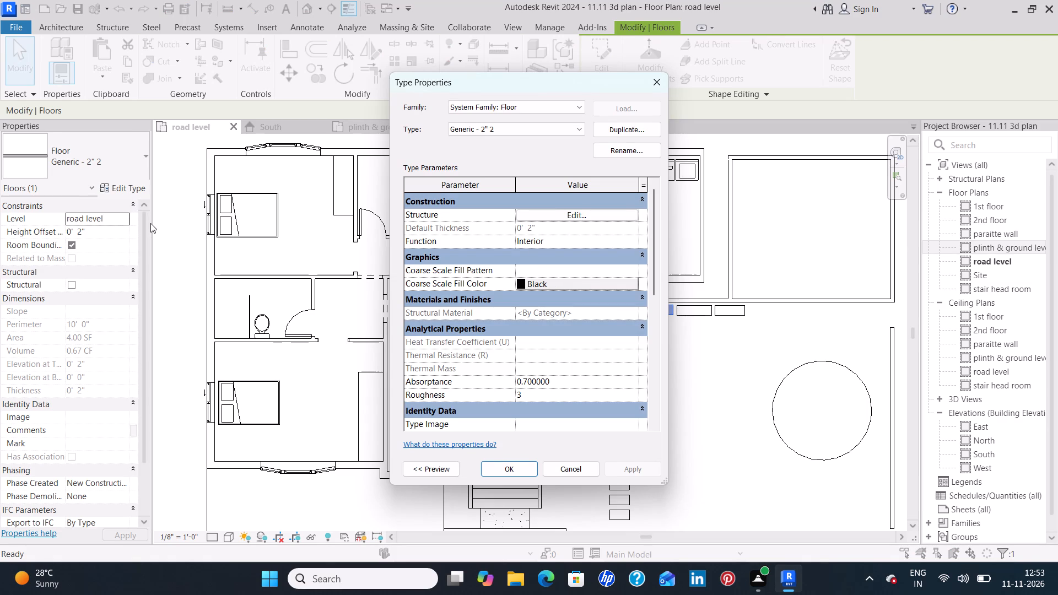
click(550, 217)
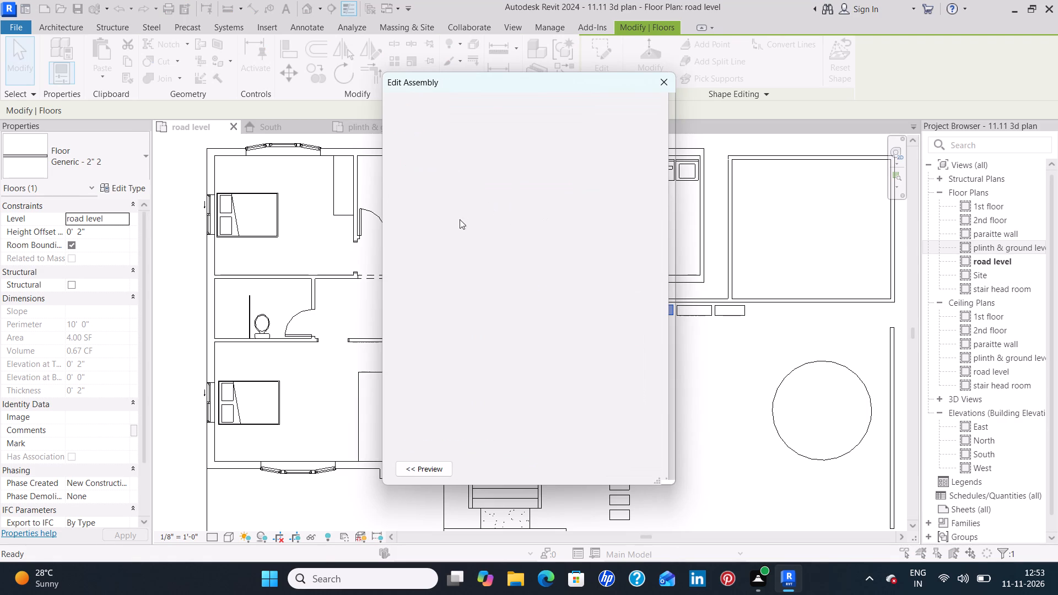
click(501, 224)
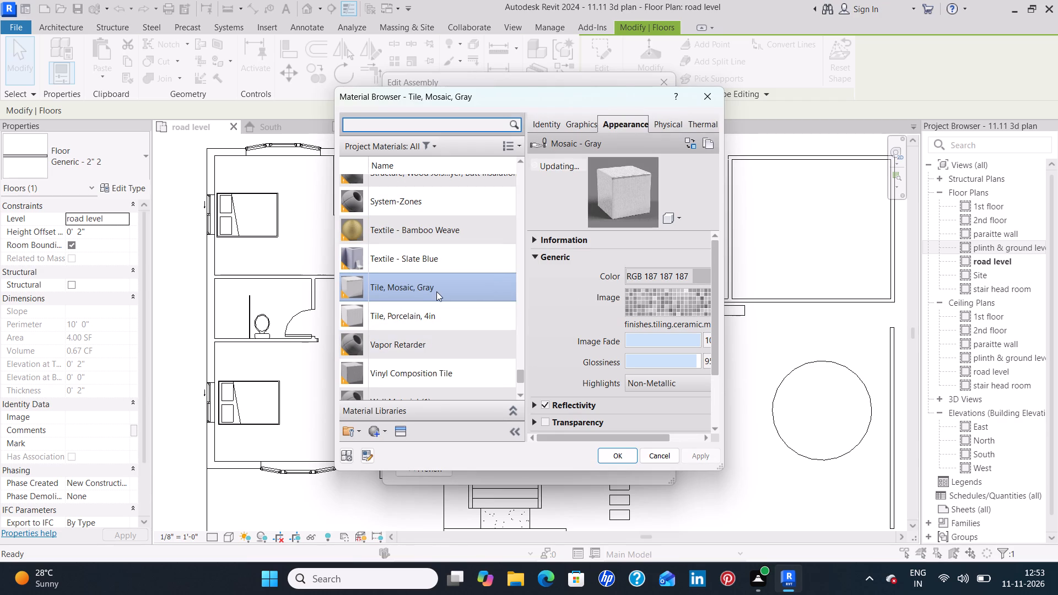
click(438, 290)
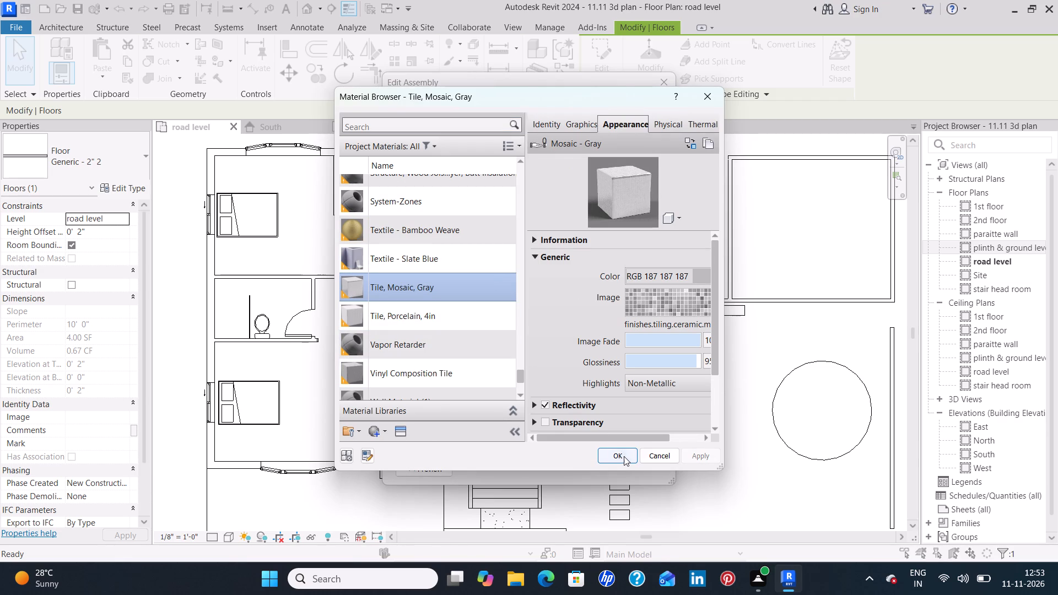
click(624, 457)
click(514, 458)
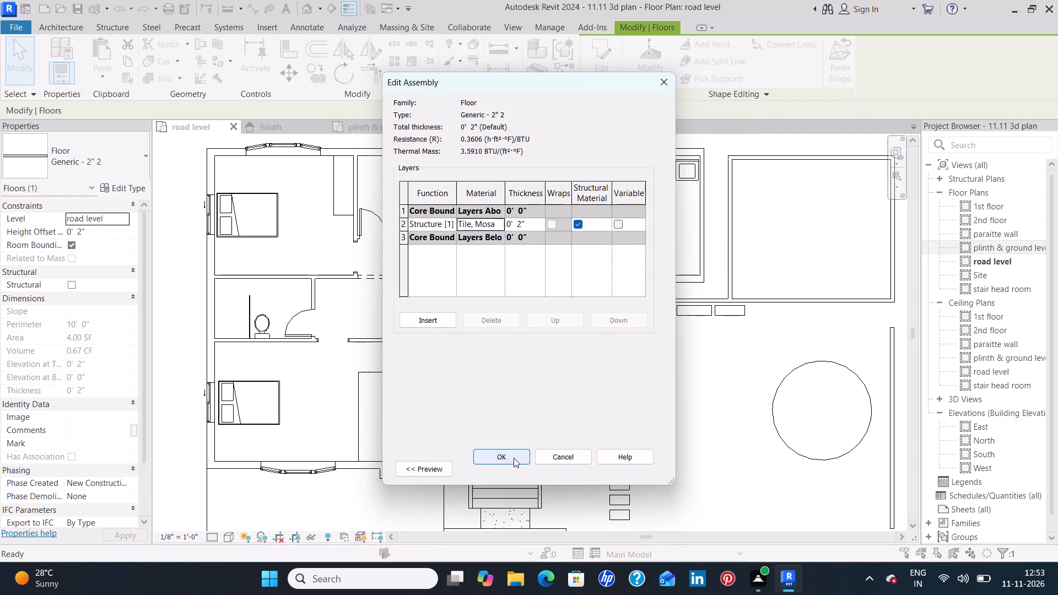
click(628, 467)
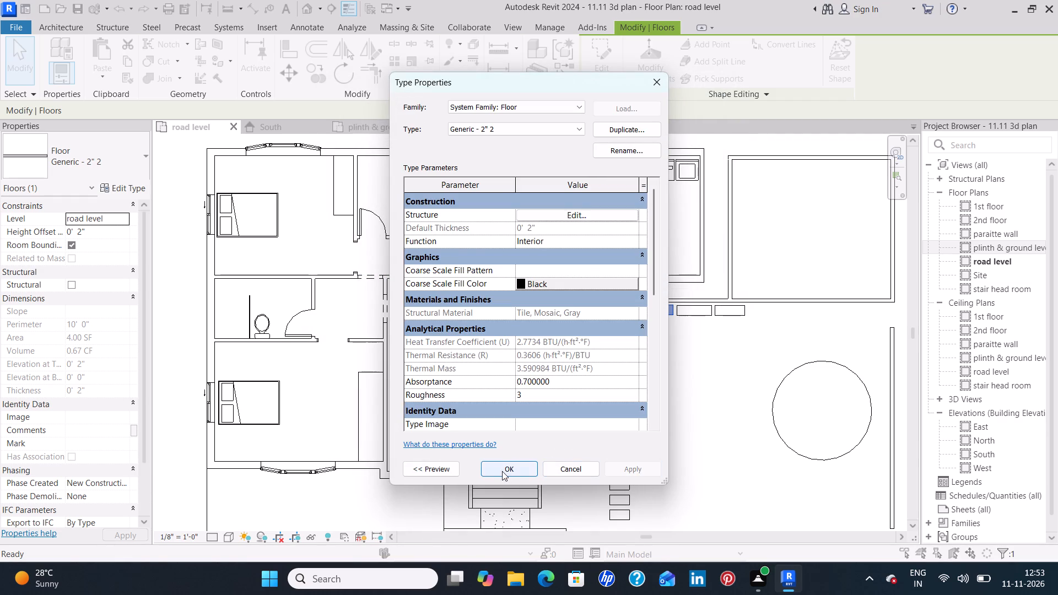
click(502, 471)
Set the structure material of the stepping-stone floor type Generic - 2" 4 to Tile, Porcelain, 4in and deselect it.
click(607, 467)
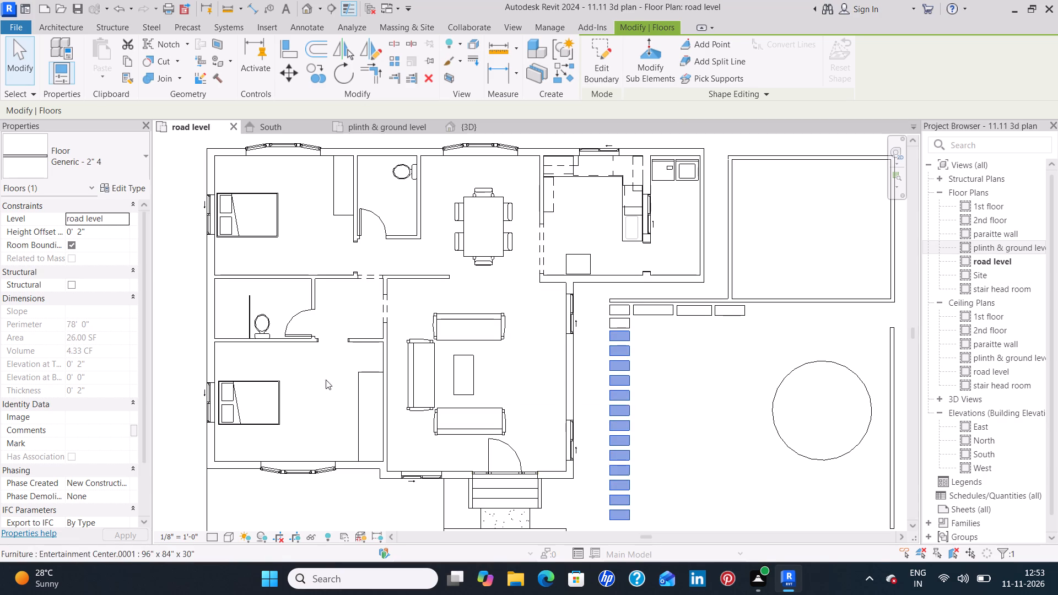
click(133, 188)
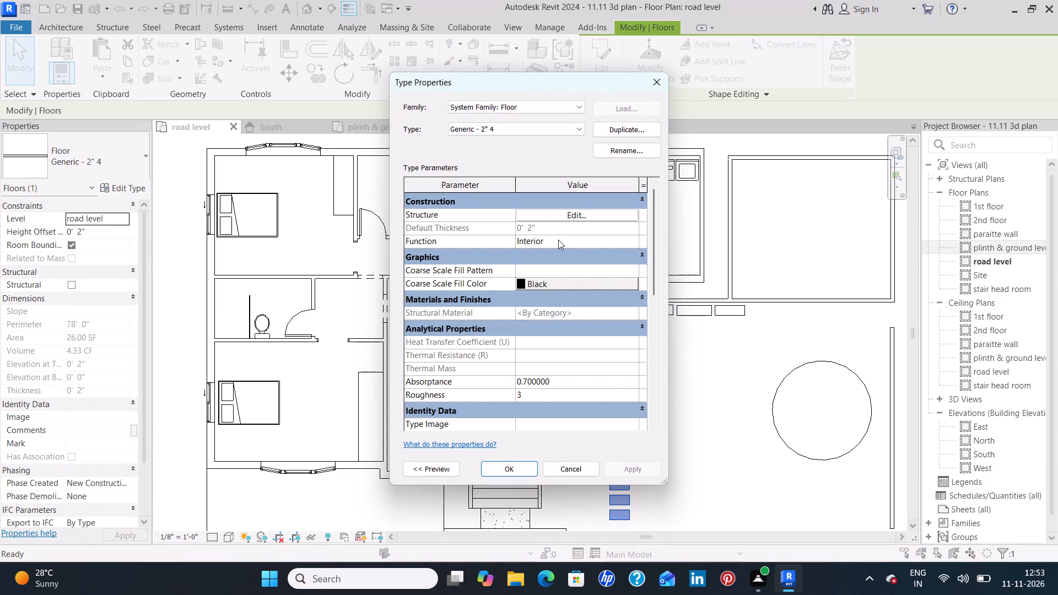
click(566, 215)
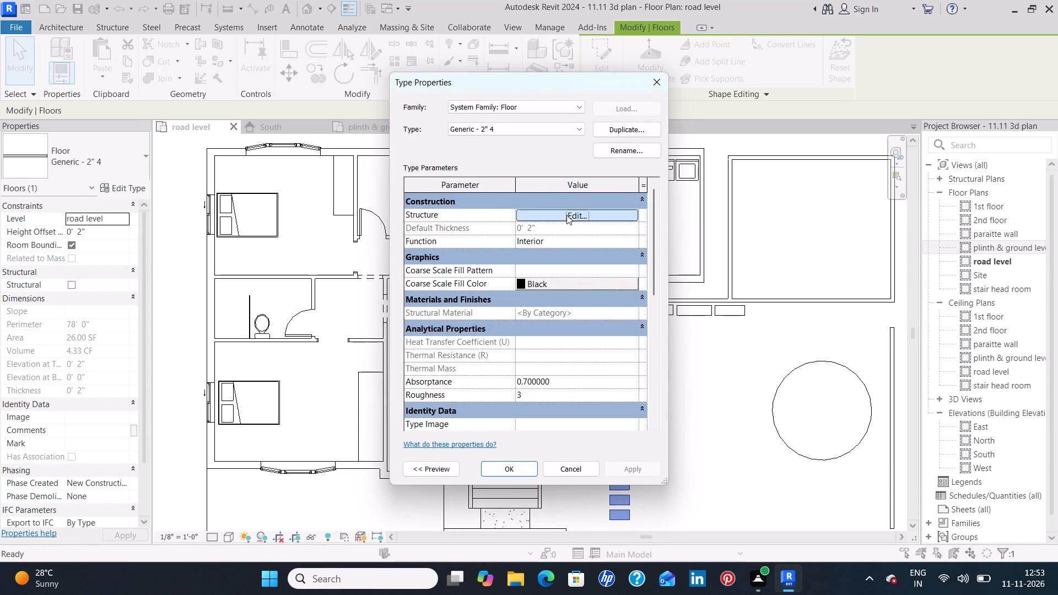
click(501, 225)
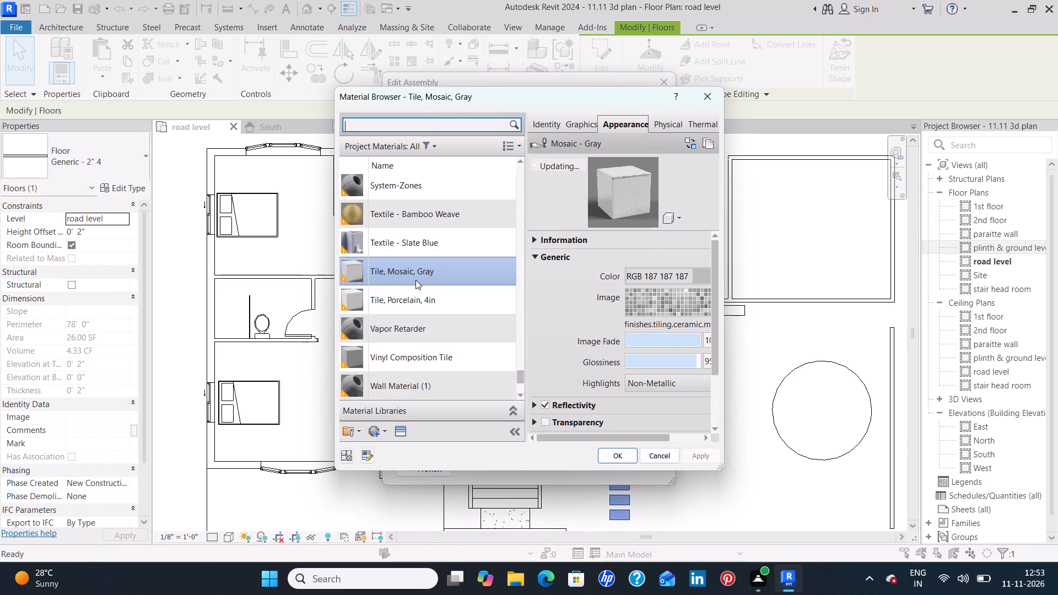
click(420, 299)
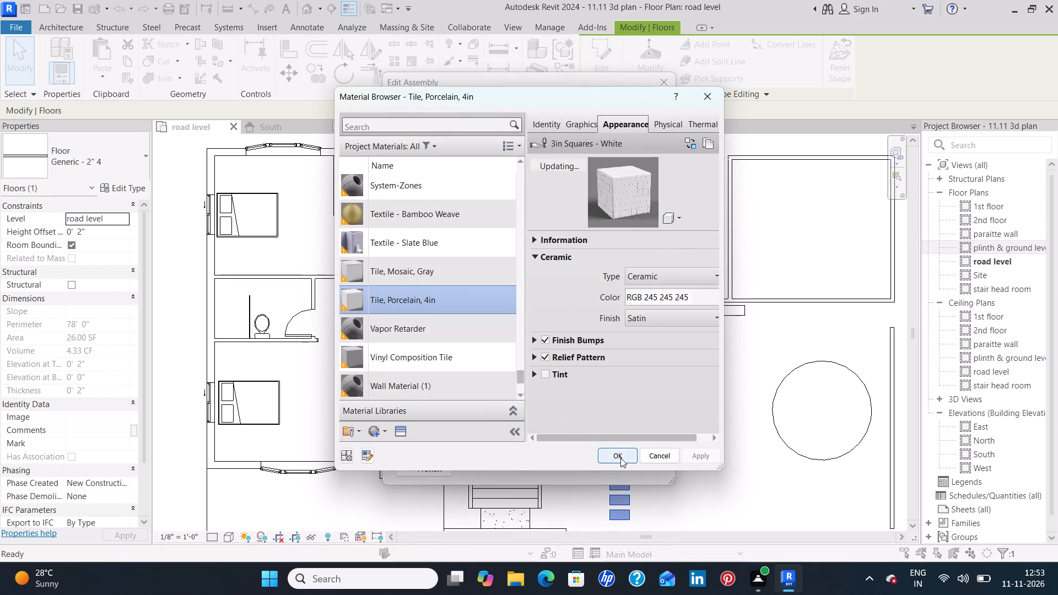
click(620, 458)
click(506, 459)
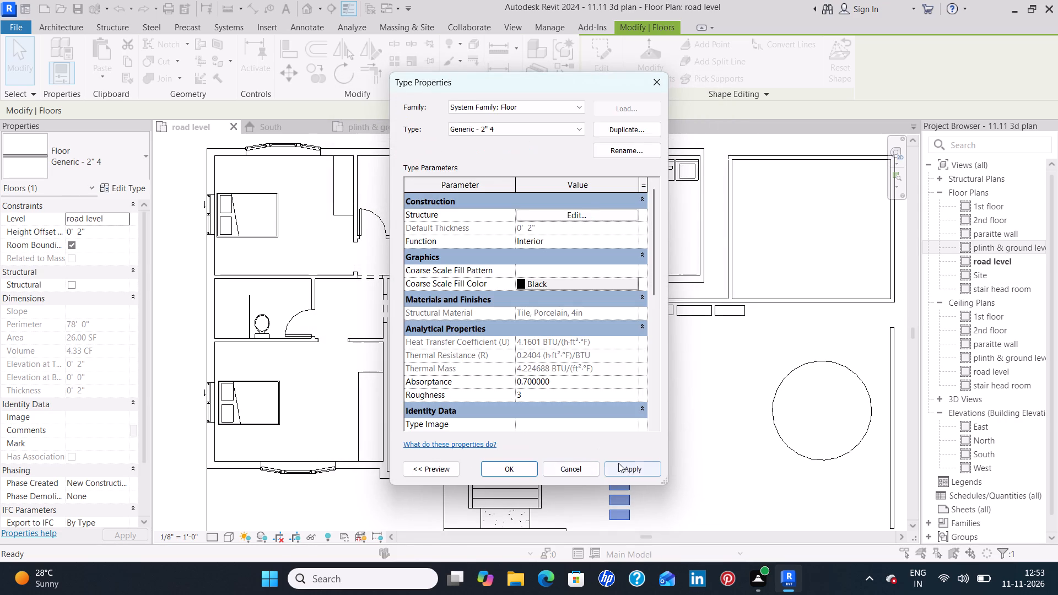
click(624, 467)
click(524, 468)
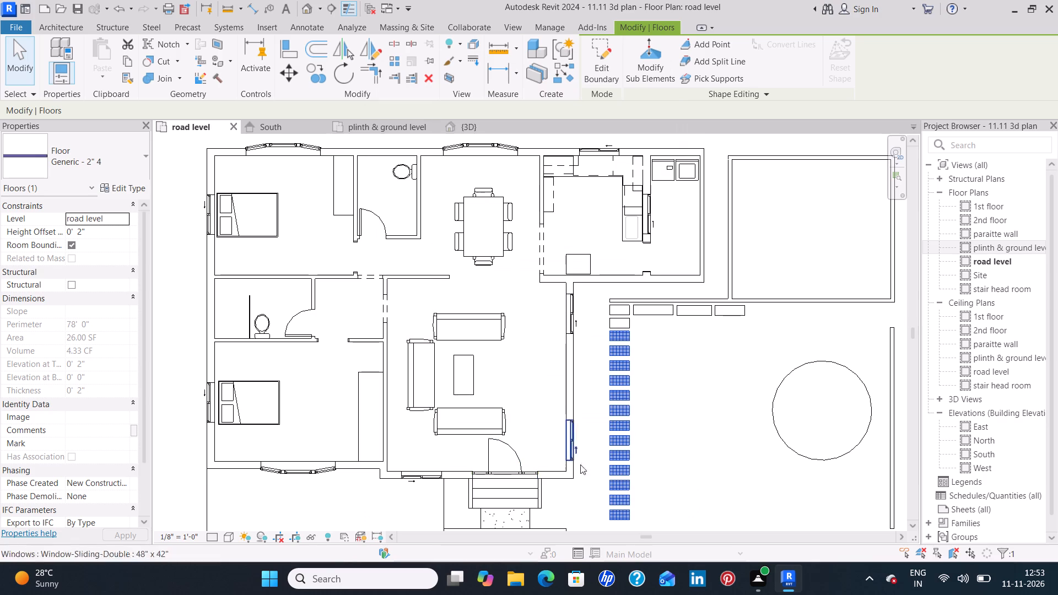
click(680, 469)
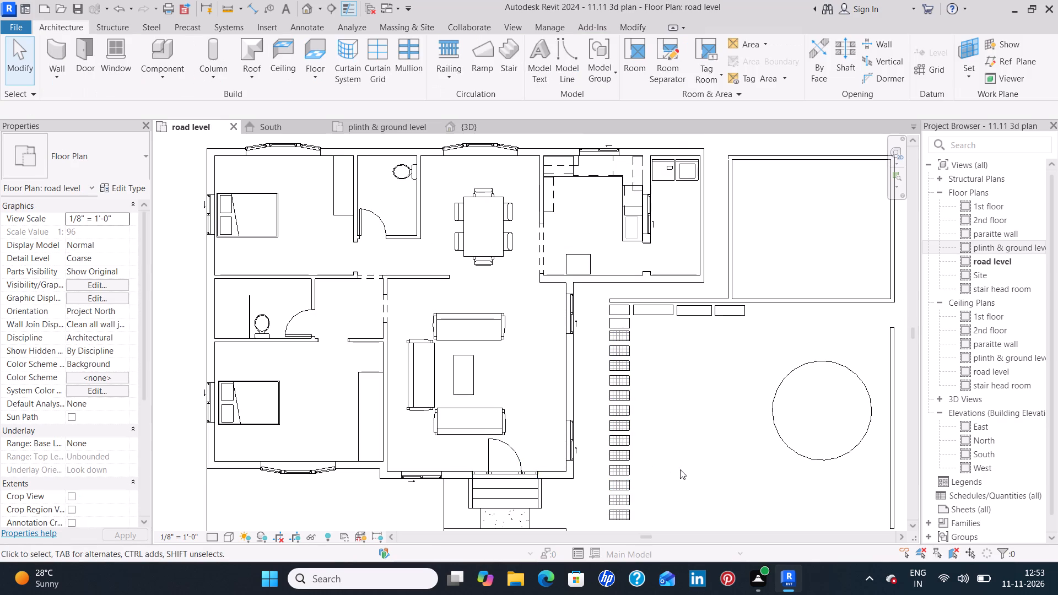
In the 3D view, set the structure material of the Generic - 4" slab before the entrance steps to Tile, Mosaic, Gray and deselect it.
drag(490, 117, 492, 123)
click(469, 131)
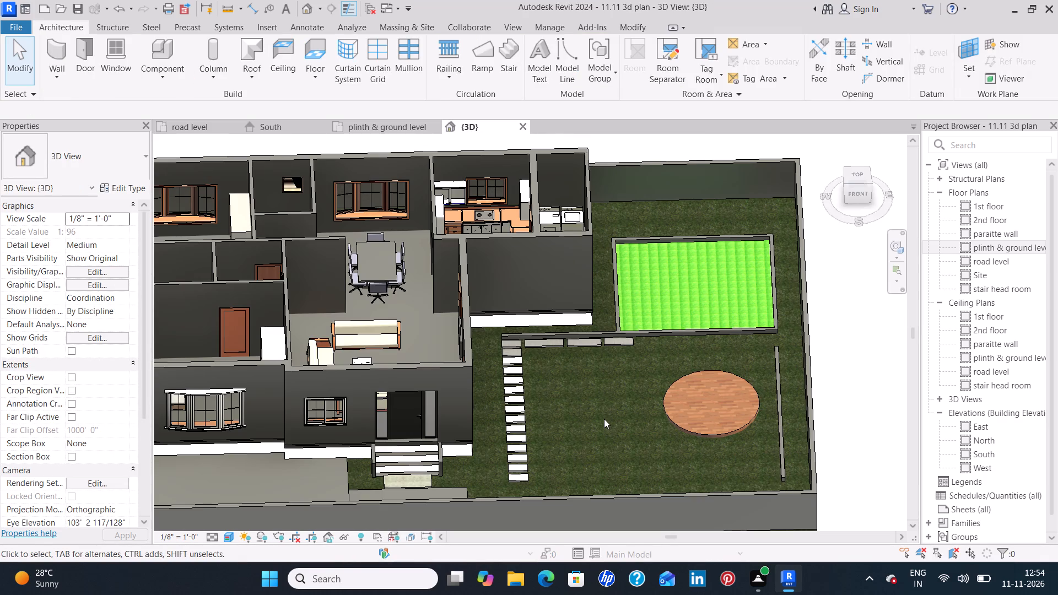
shift+middle_drag(606, 420, 531, 407)
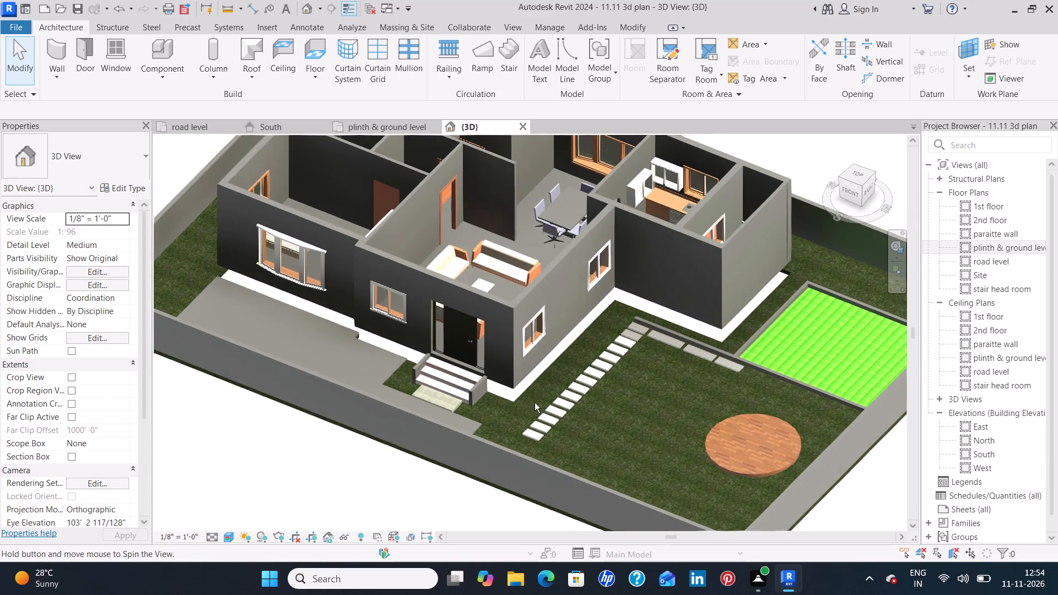
scroll(607, 353, up, 9)
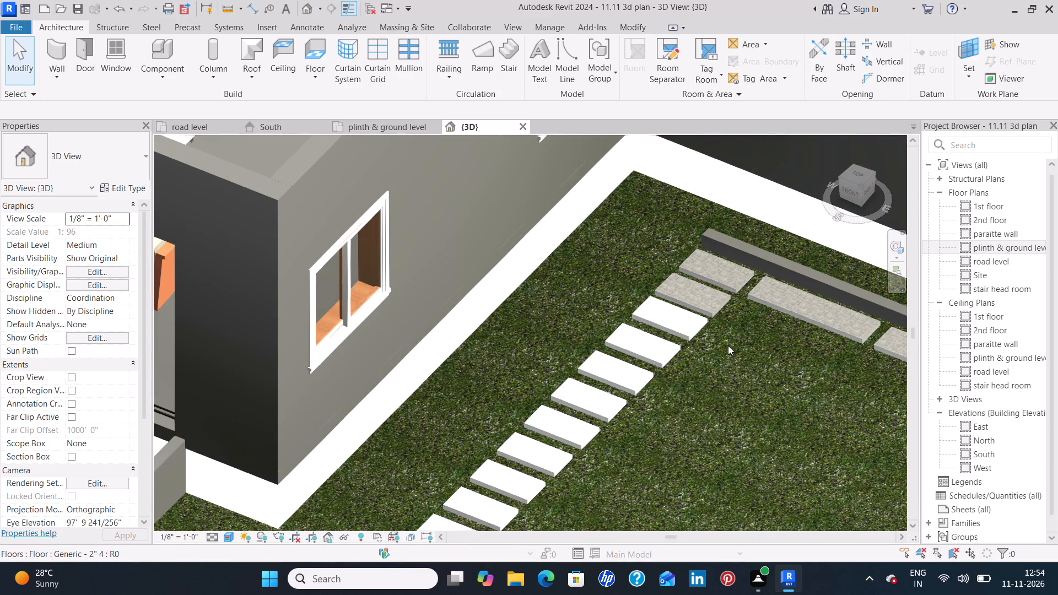
scroll(728, 345, down, 2)
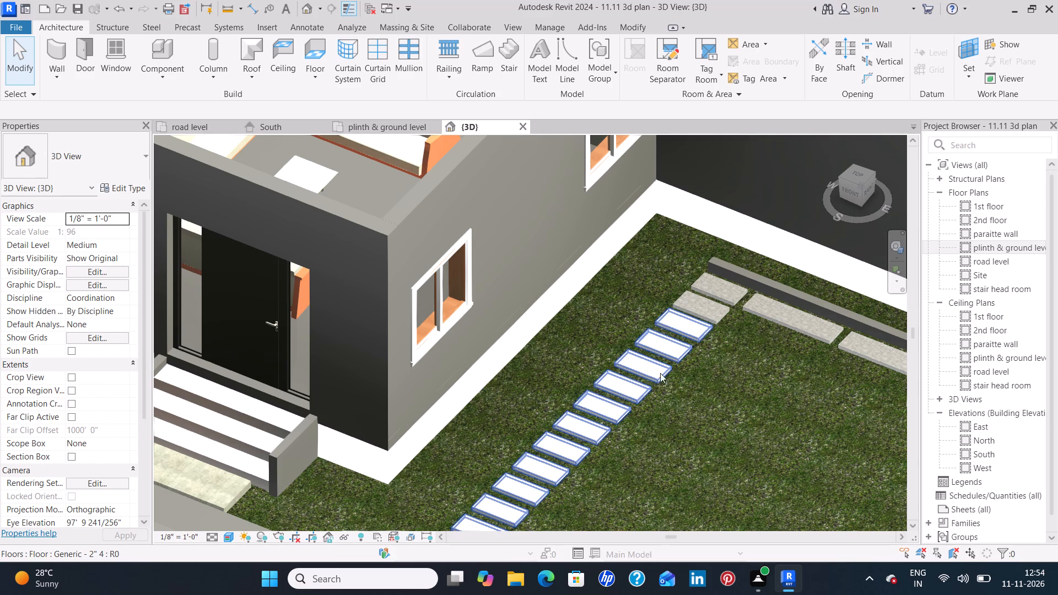
scroll(656, 377, down, 2)
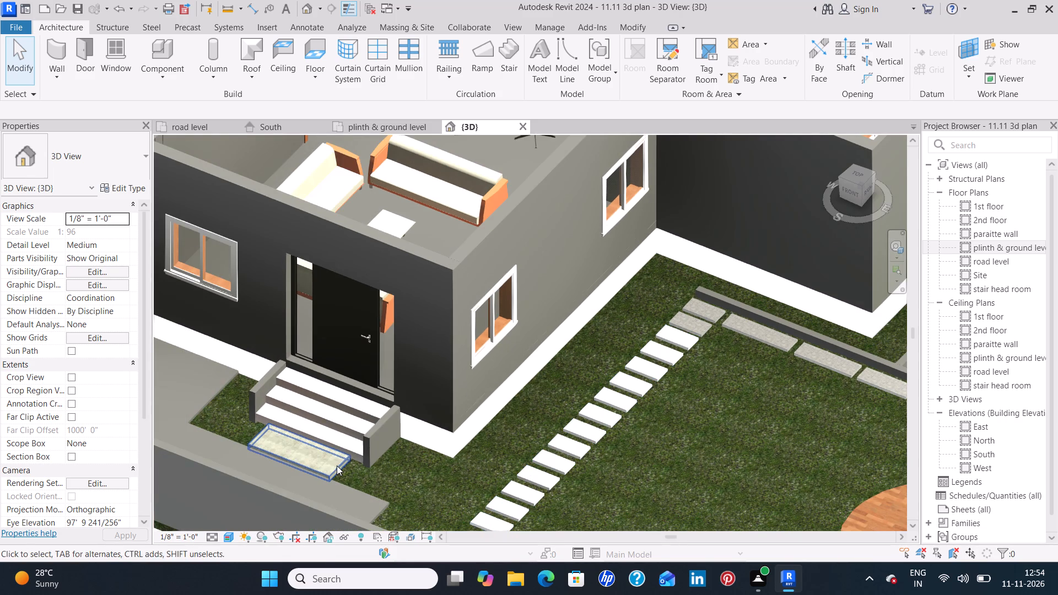
click(337, 466)
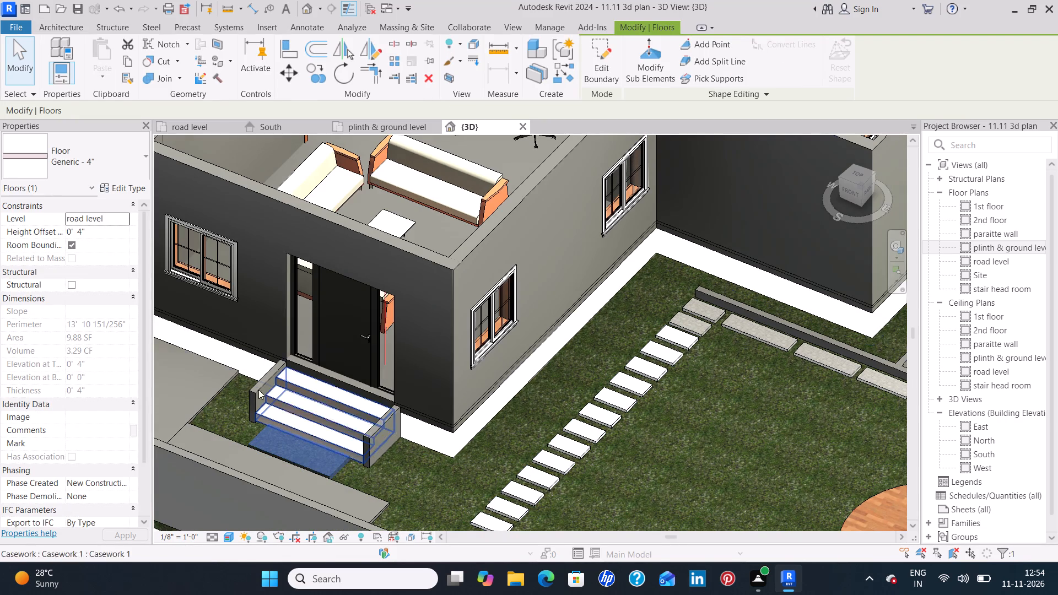
click(128, 187)
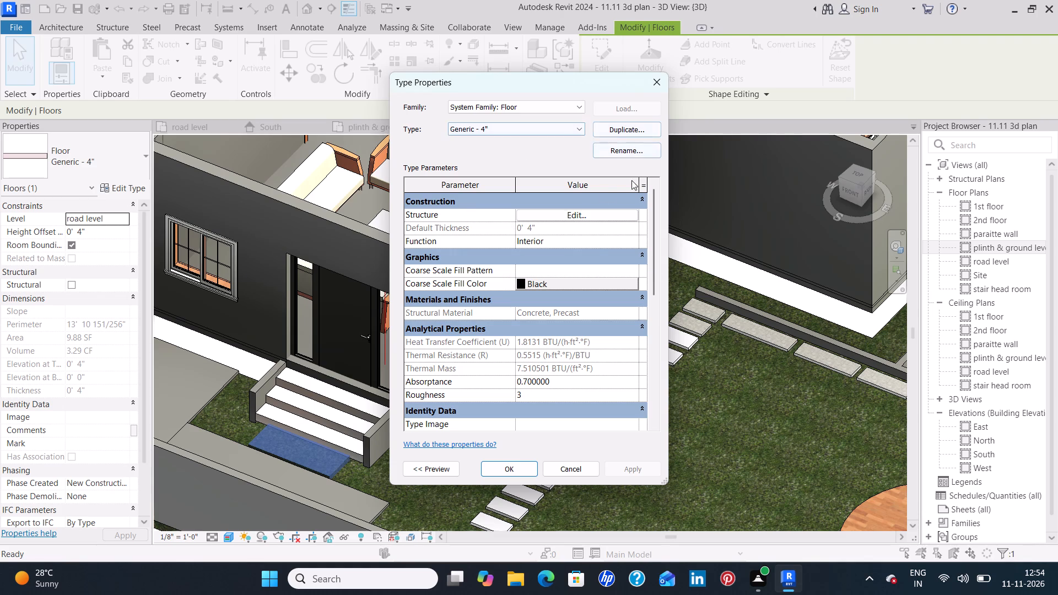
click(577, 215)
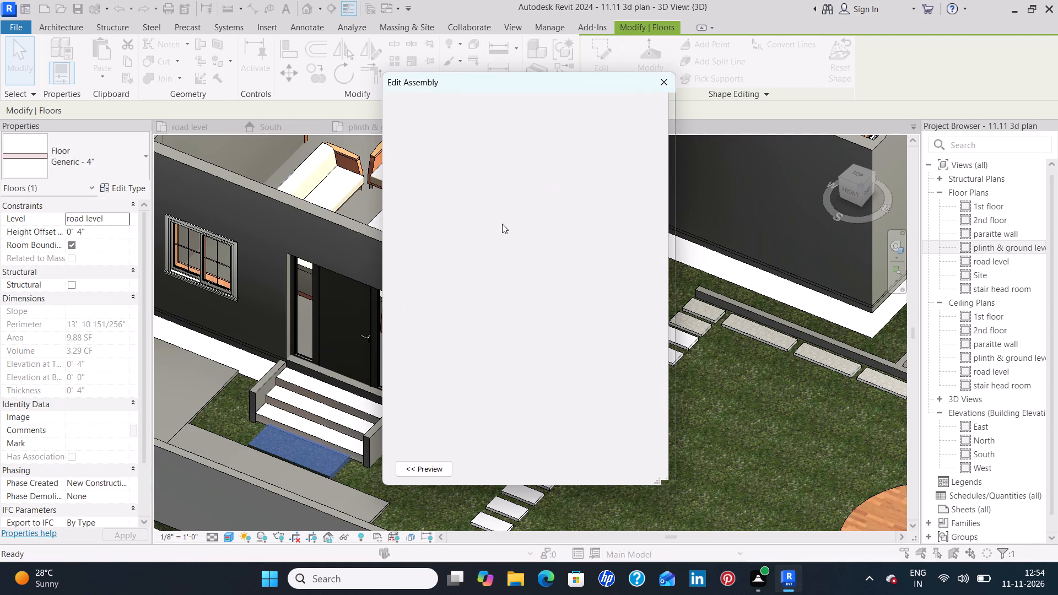
click(502, 224)
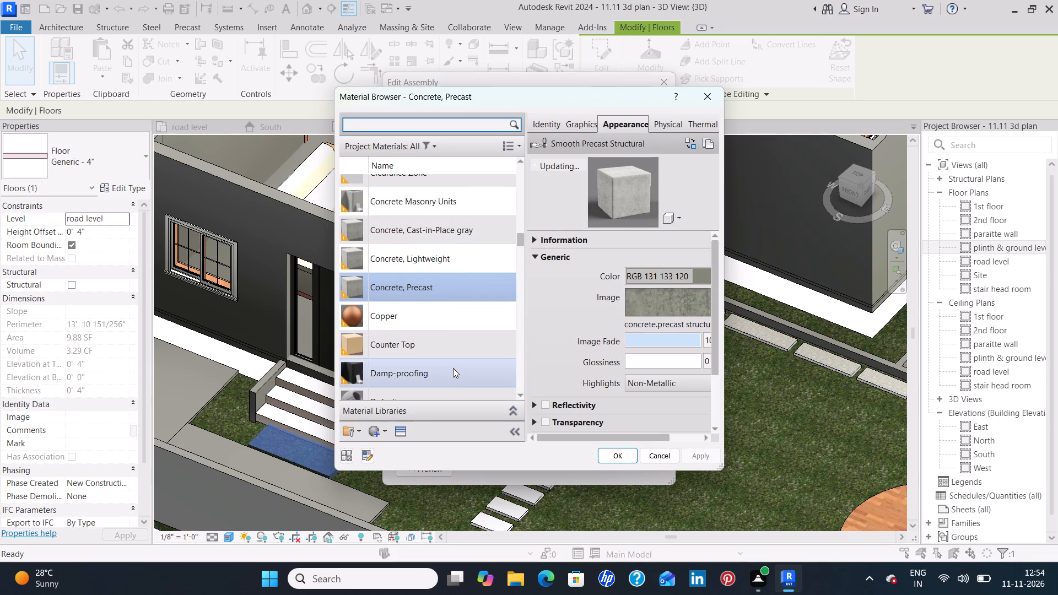
scroll(453, 368, down, 20)
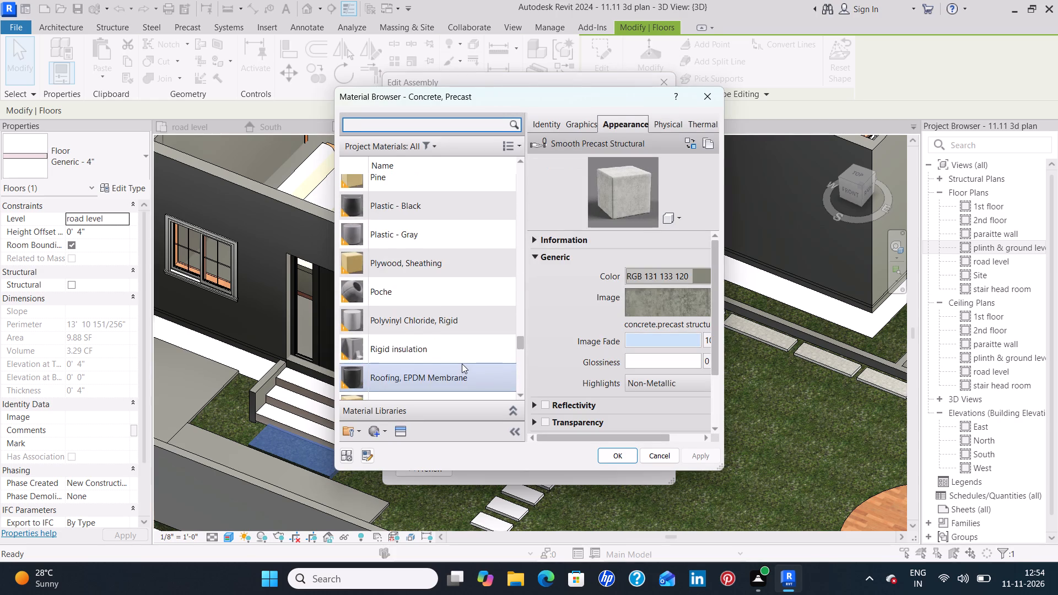
scroll(462, 364, down, 8)
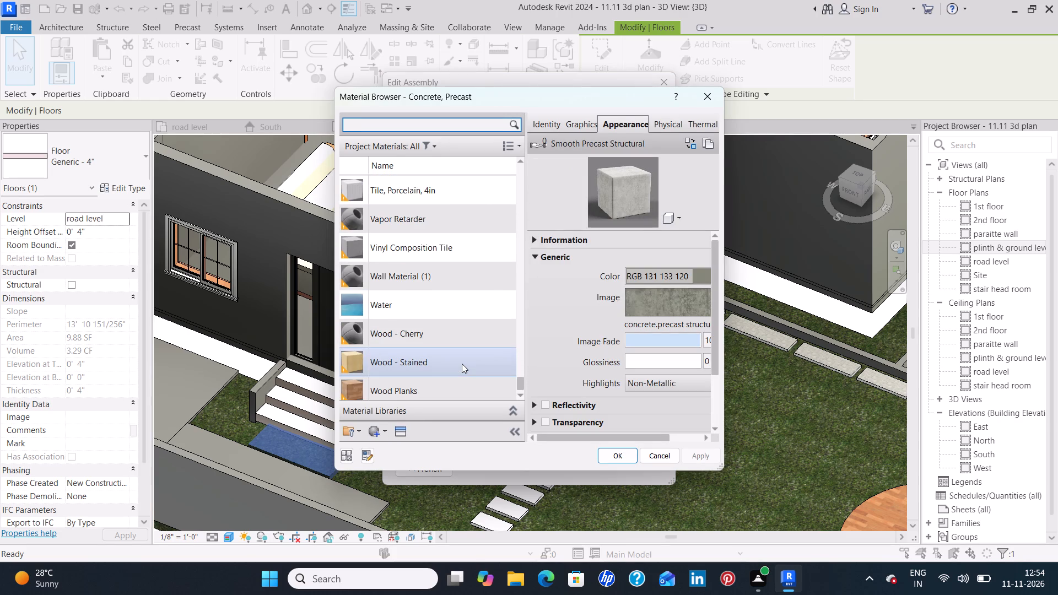
scroll(462, 364, down, 1)
scroll(462, 364, up, 1)
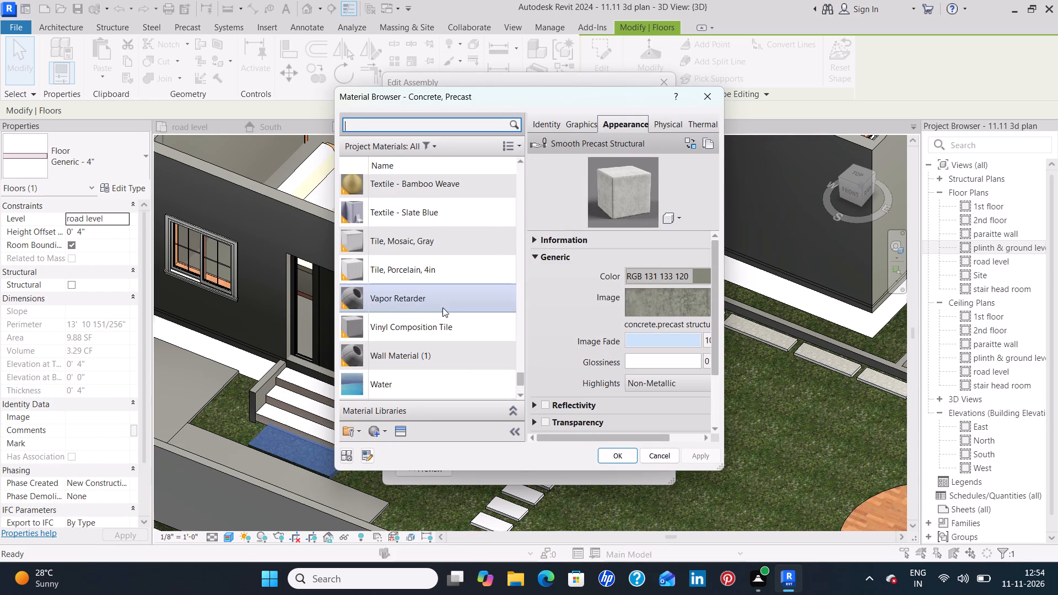
click(427, 249)
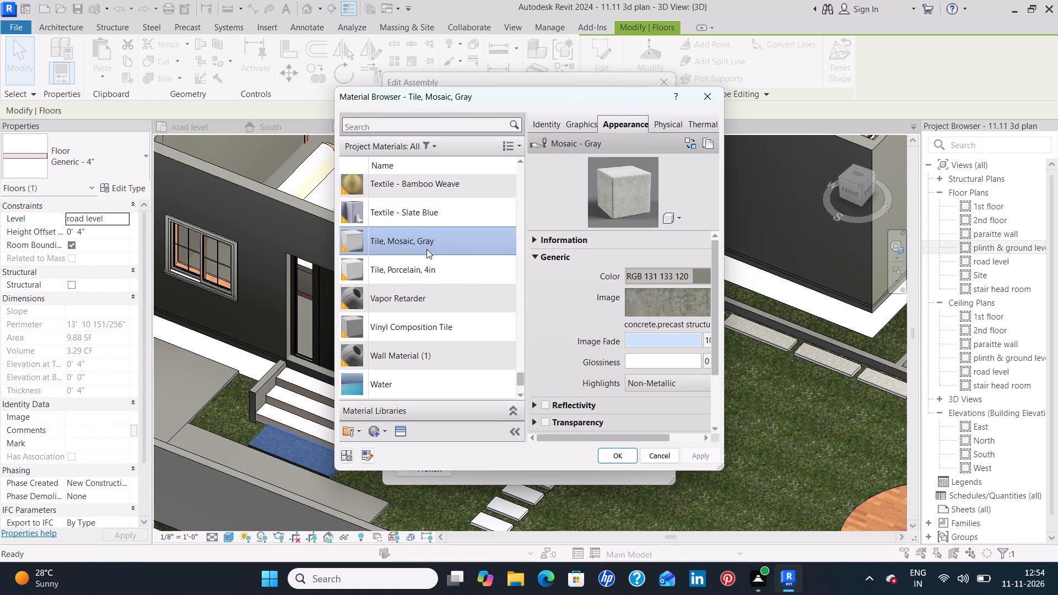
click(623, 453)
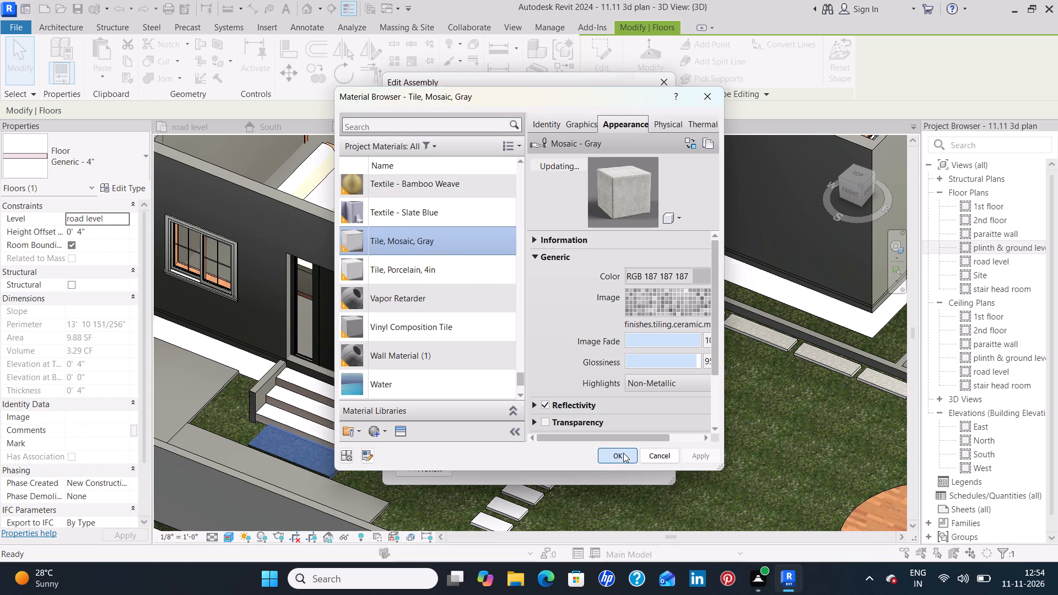
click(516, 460)
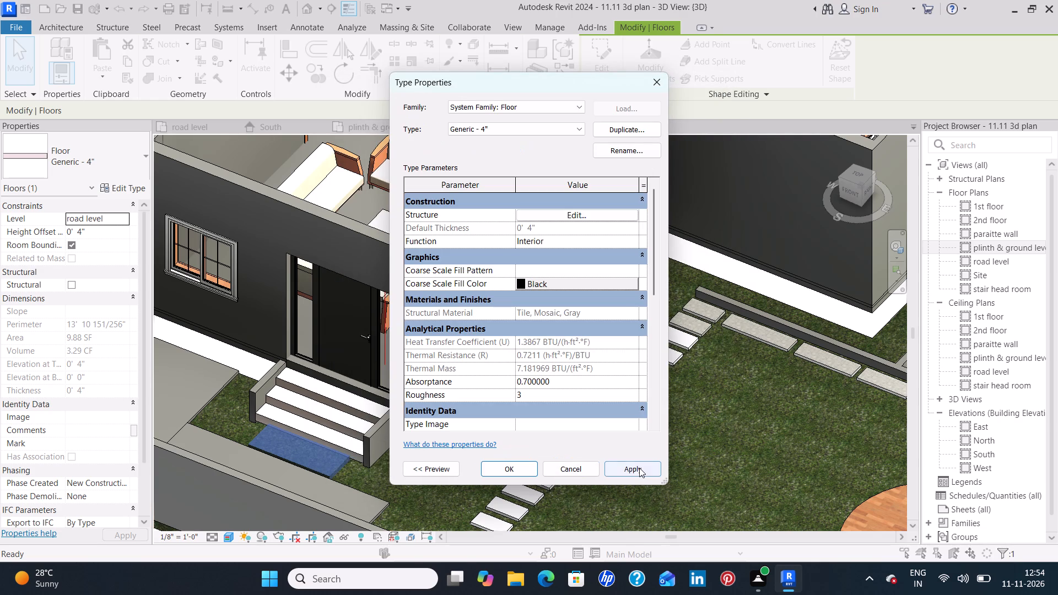
click(639, 468)
click(510, 463)
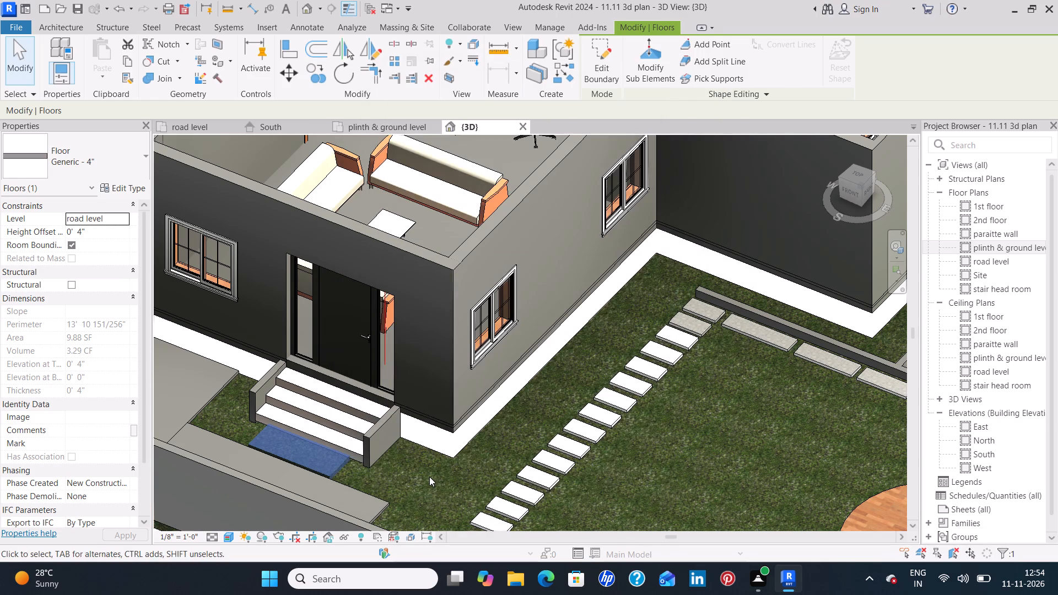
click(424, 489)
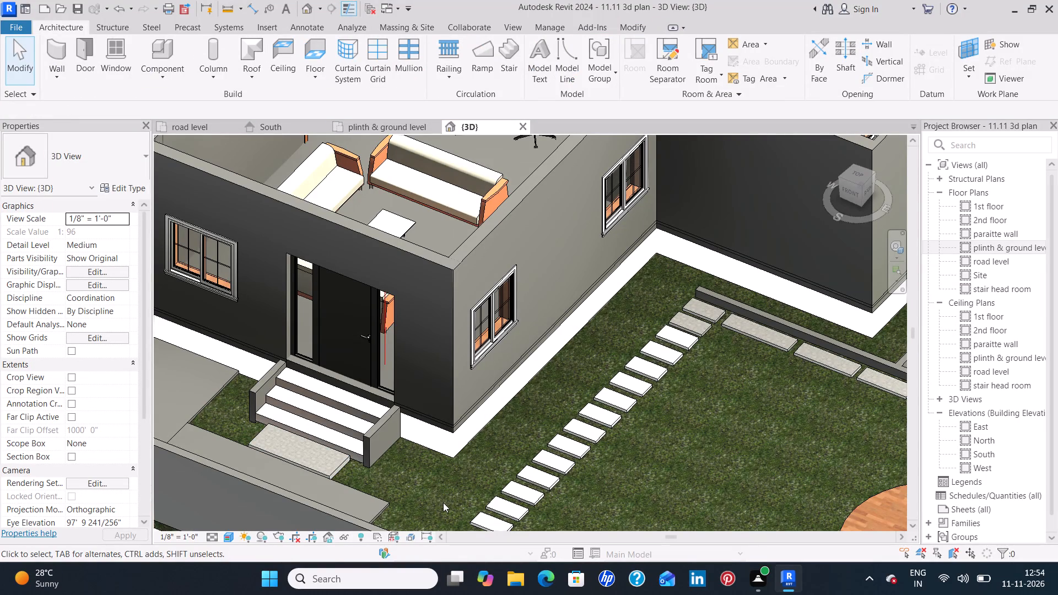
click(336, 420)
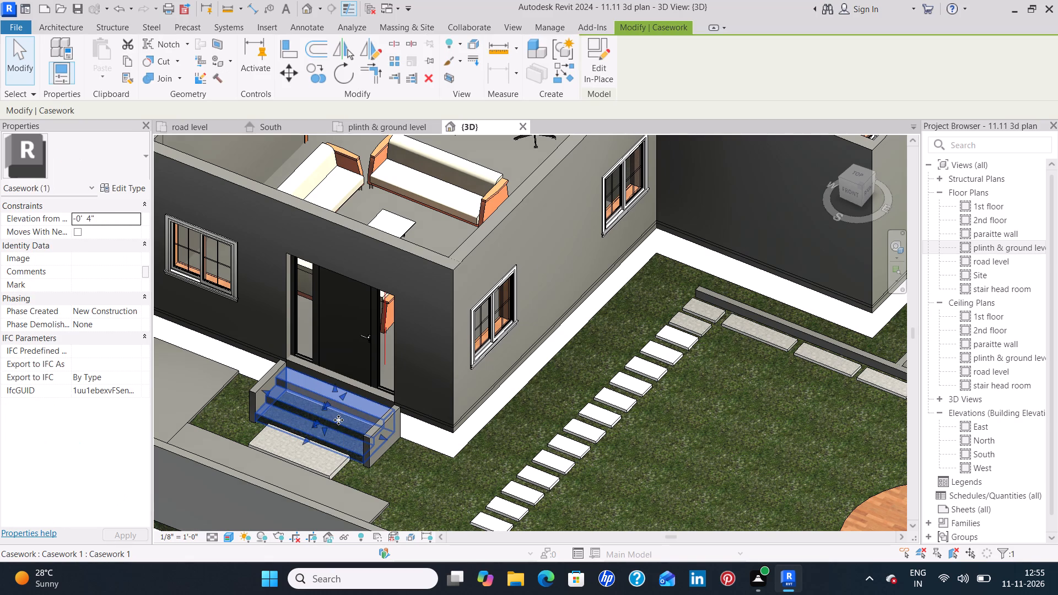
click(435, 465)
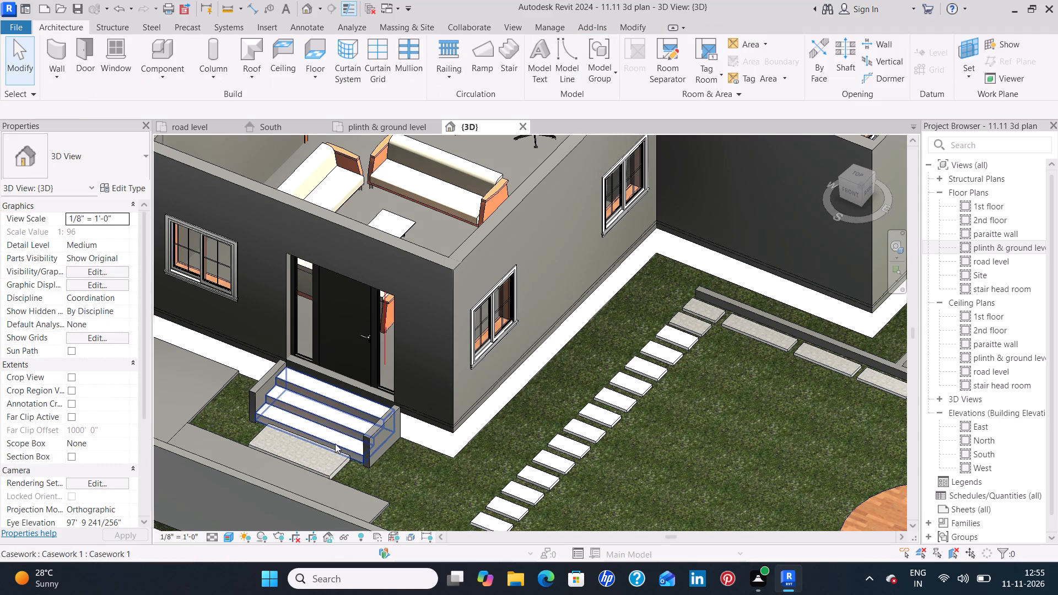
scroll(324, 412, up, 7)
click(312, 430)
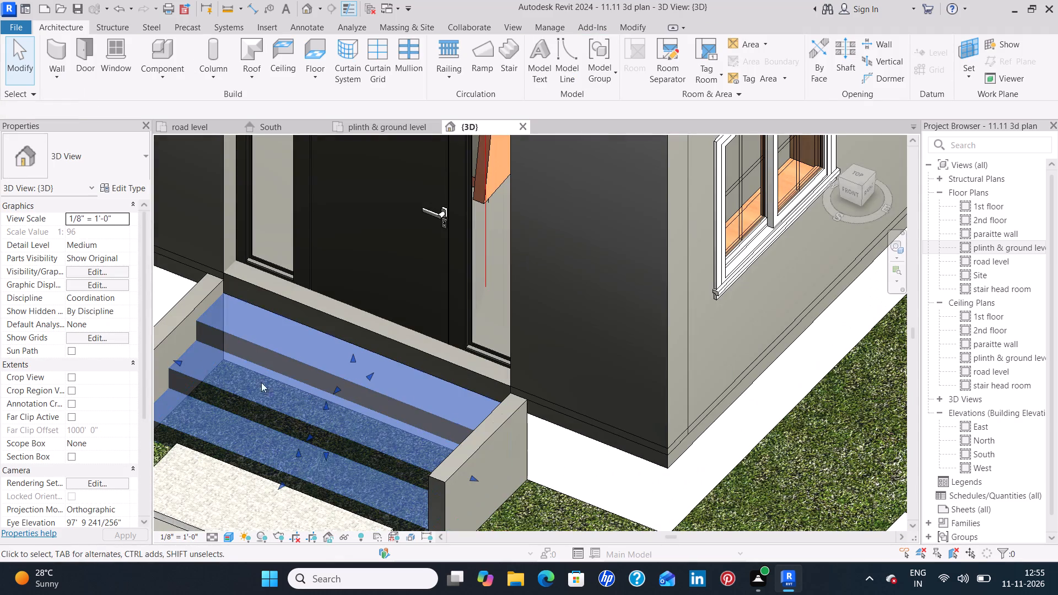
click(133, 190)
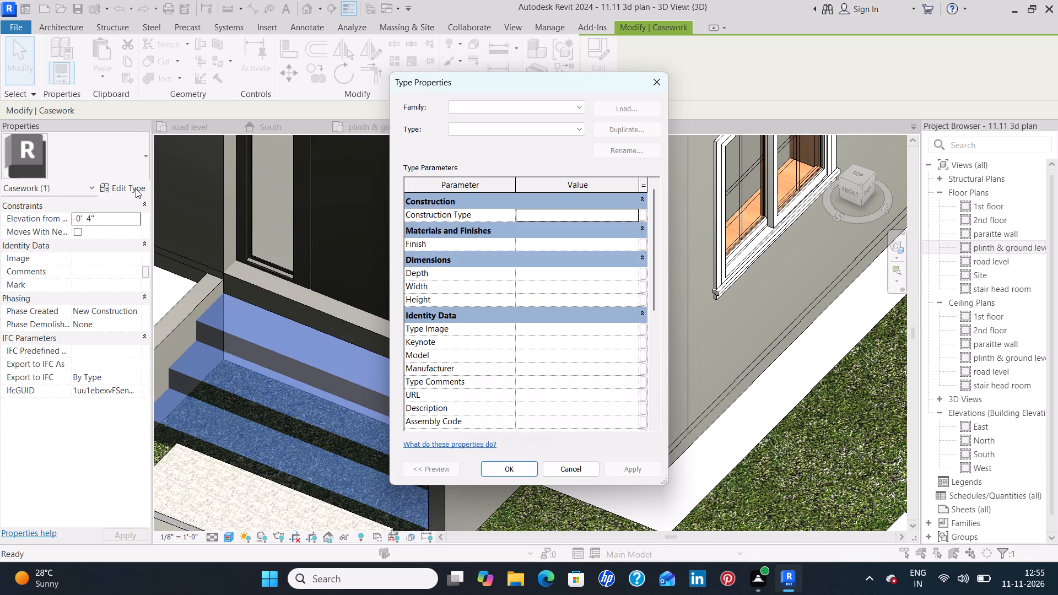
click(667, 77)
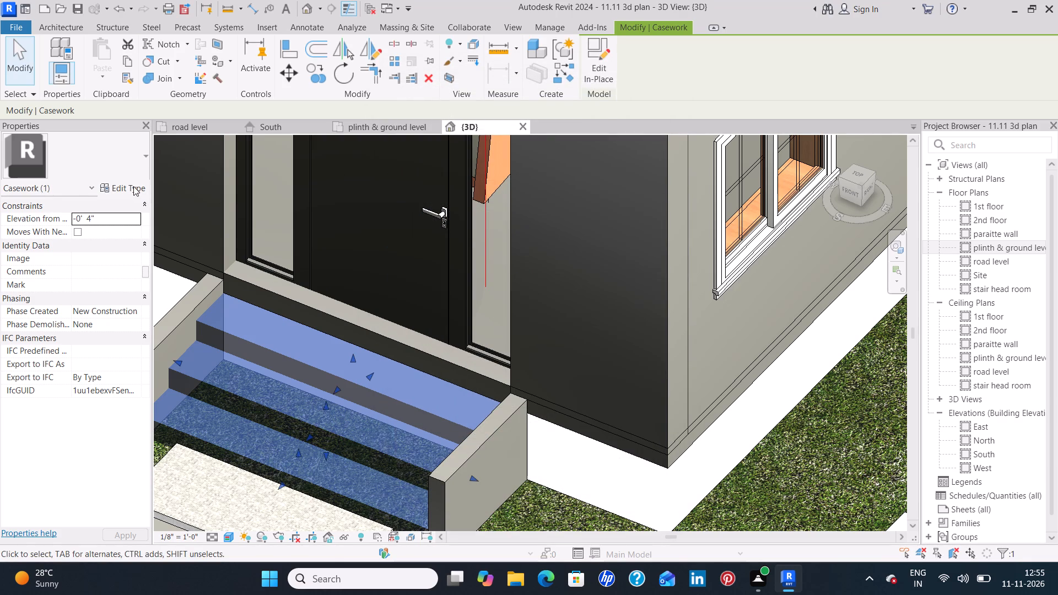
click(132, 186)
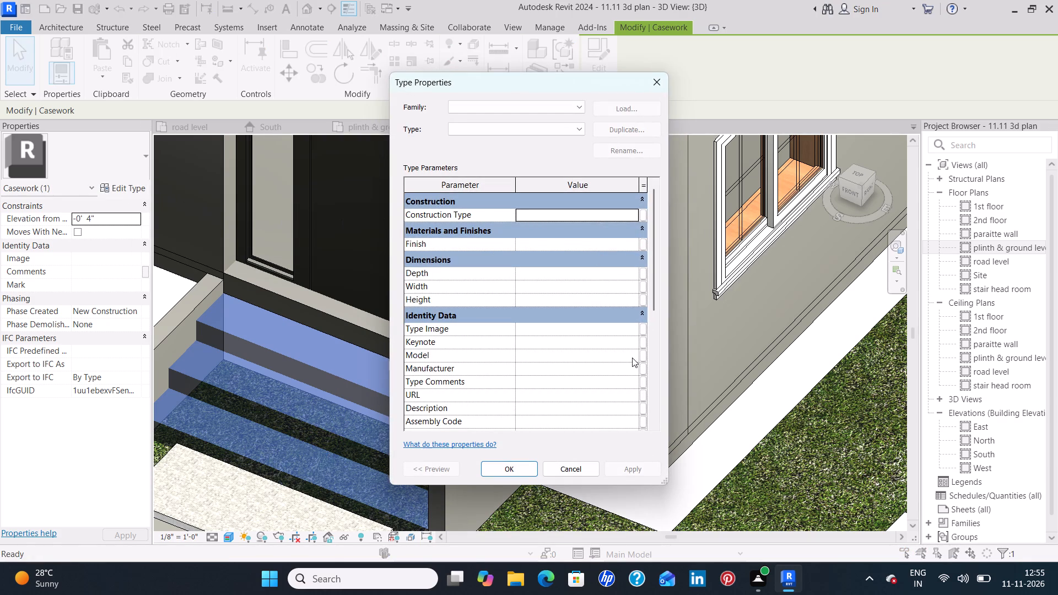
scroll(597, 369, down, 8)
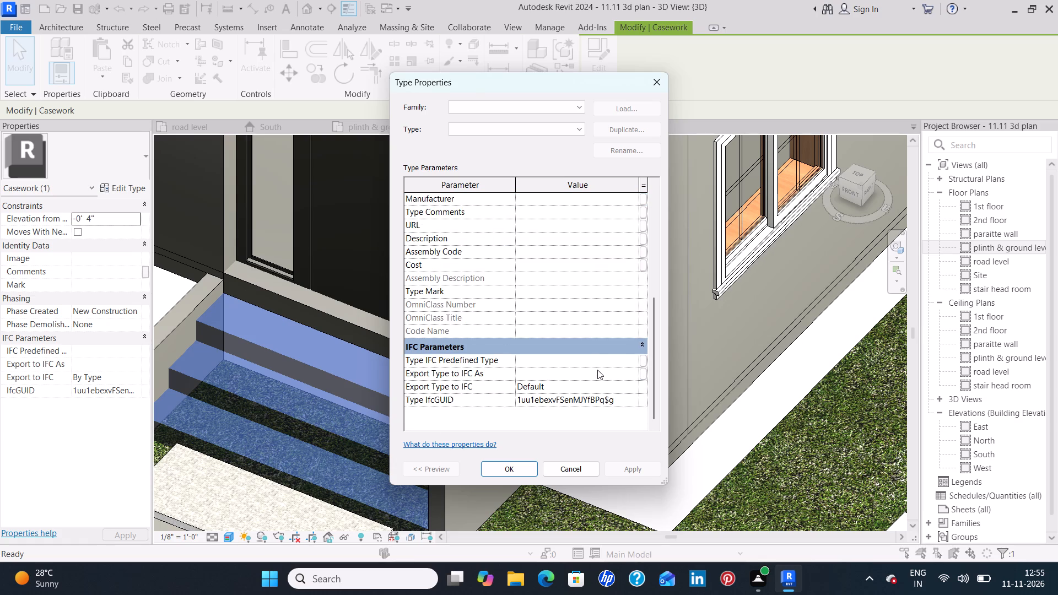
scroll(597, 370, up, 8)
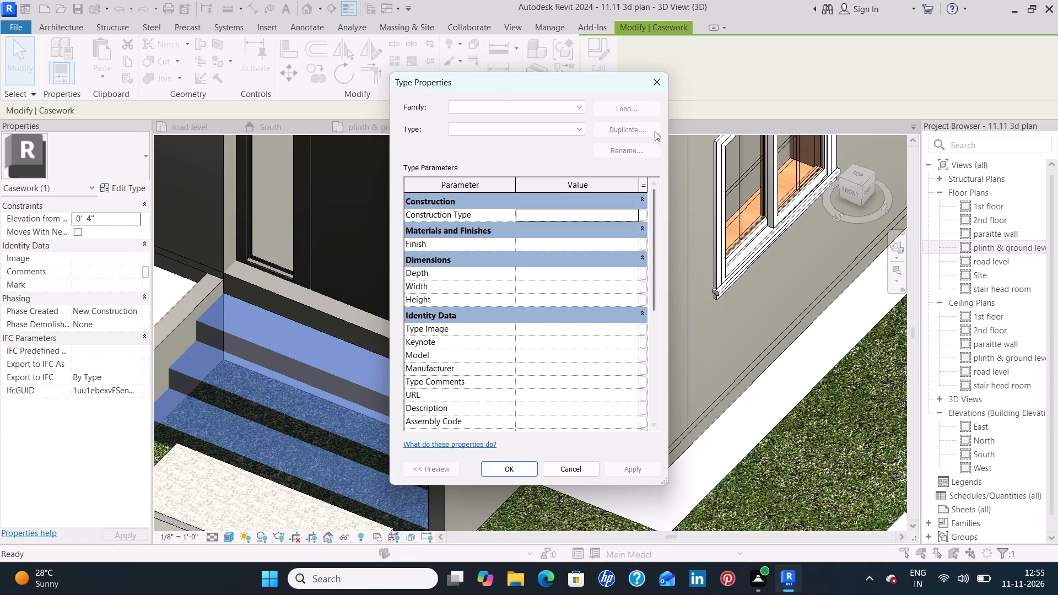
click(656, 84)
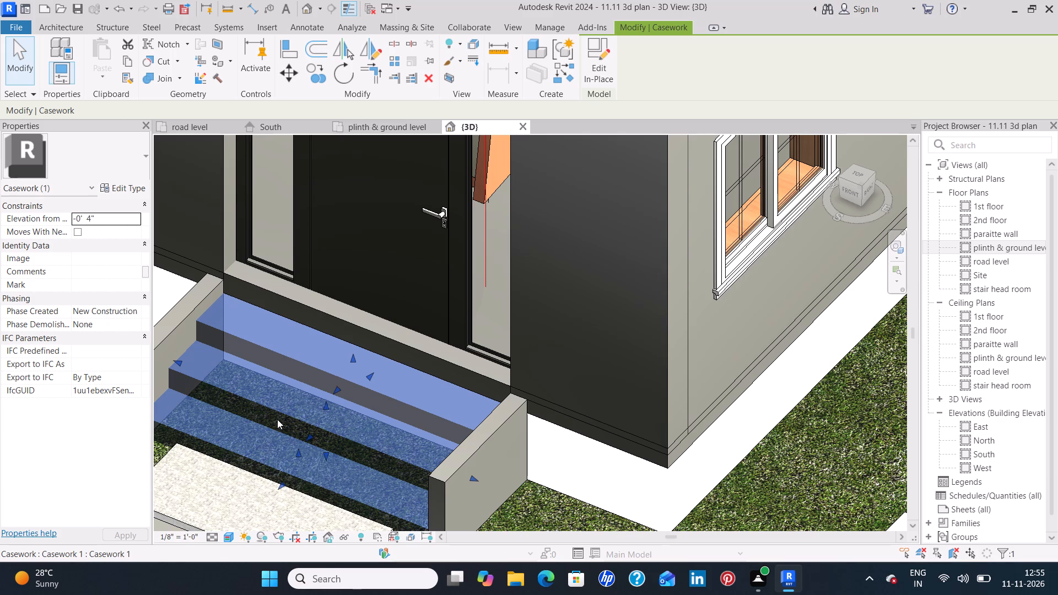
Edit the entrance steps in place, set the extrusion's material to Concrete, Cast-in-Place gray, and finish the model without saving the project.
click(608, 63)
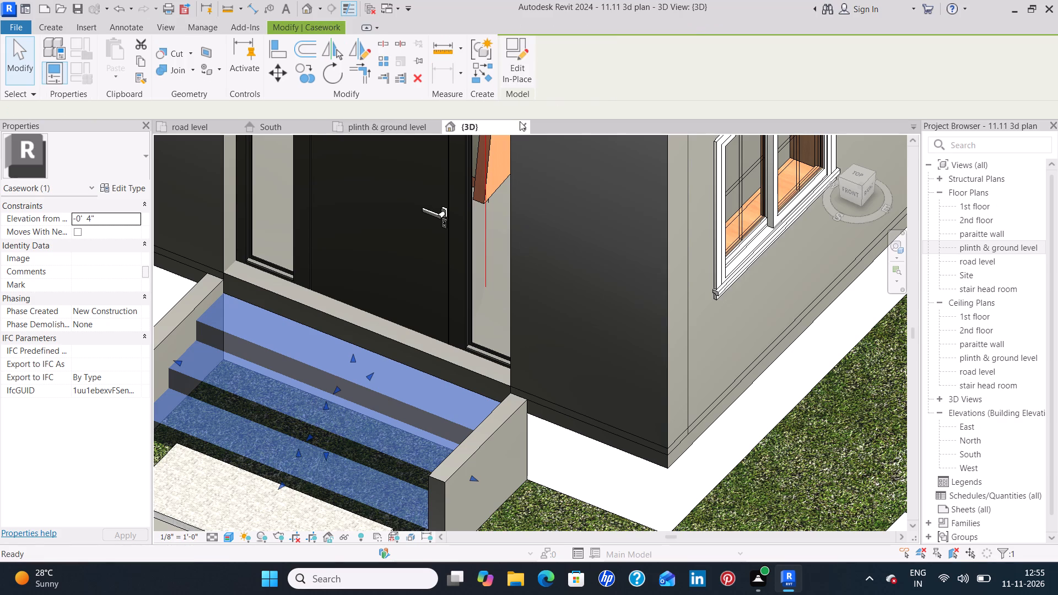
click(306, 365)
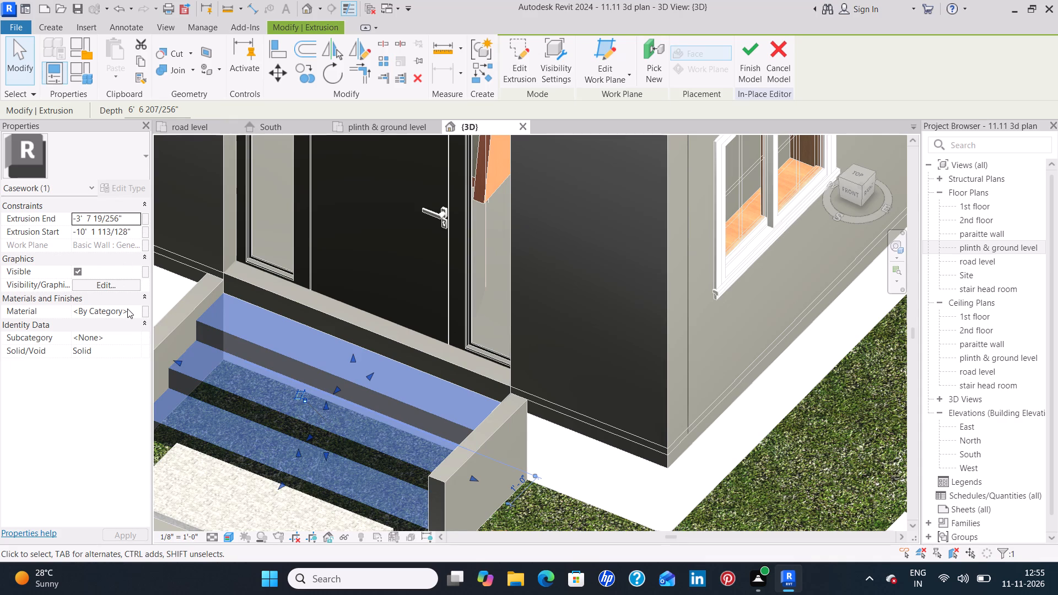
click(141, 310)
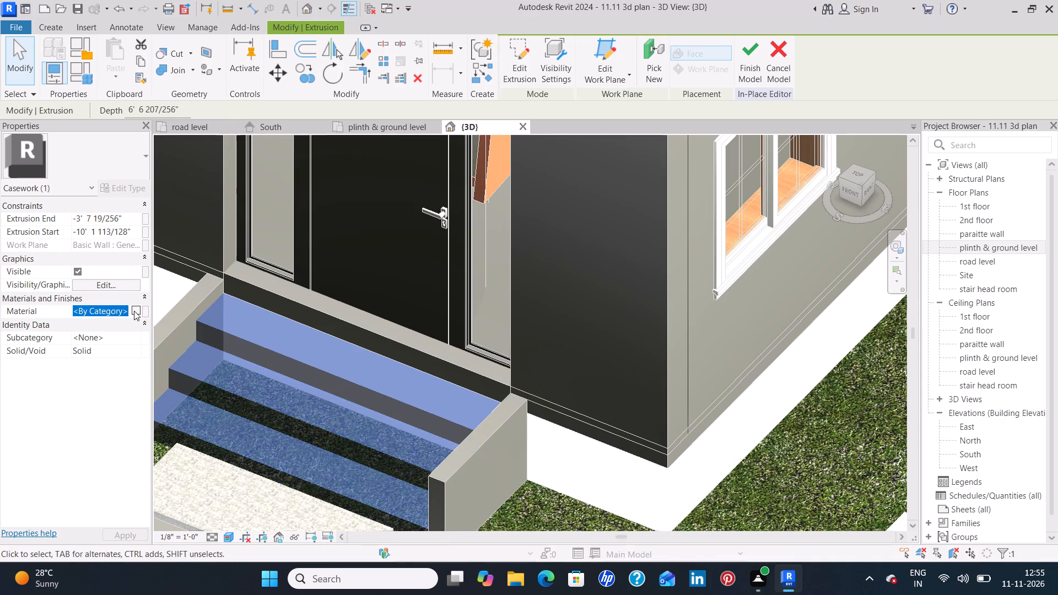
click(134, 311)
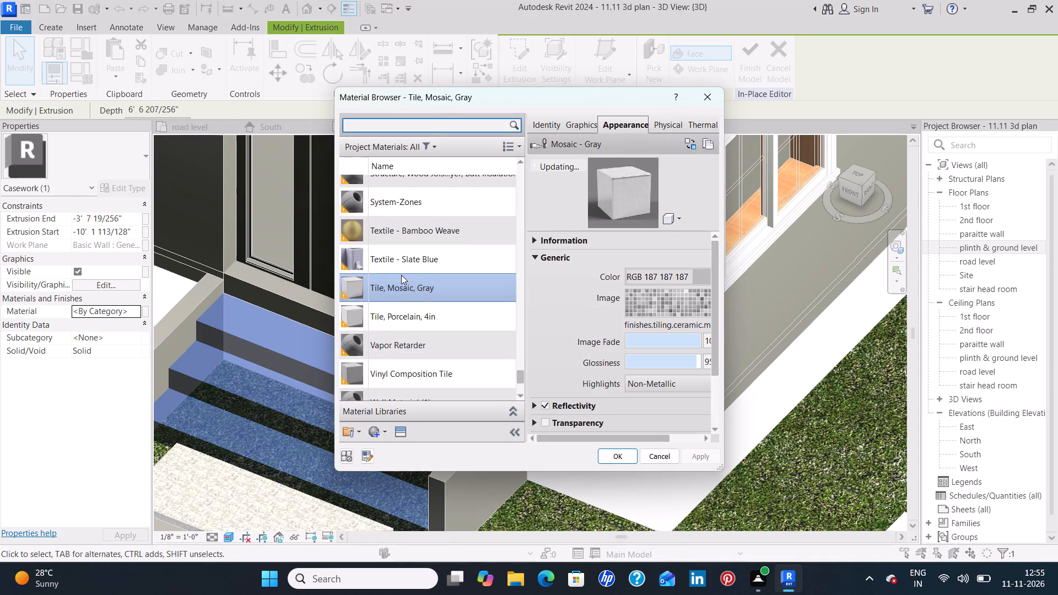
click(402, 315)
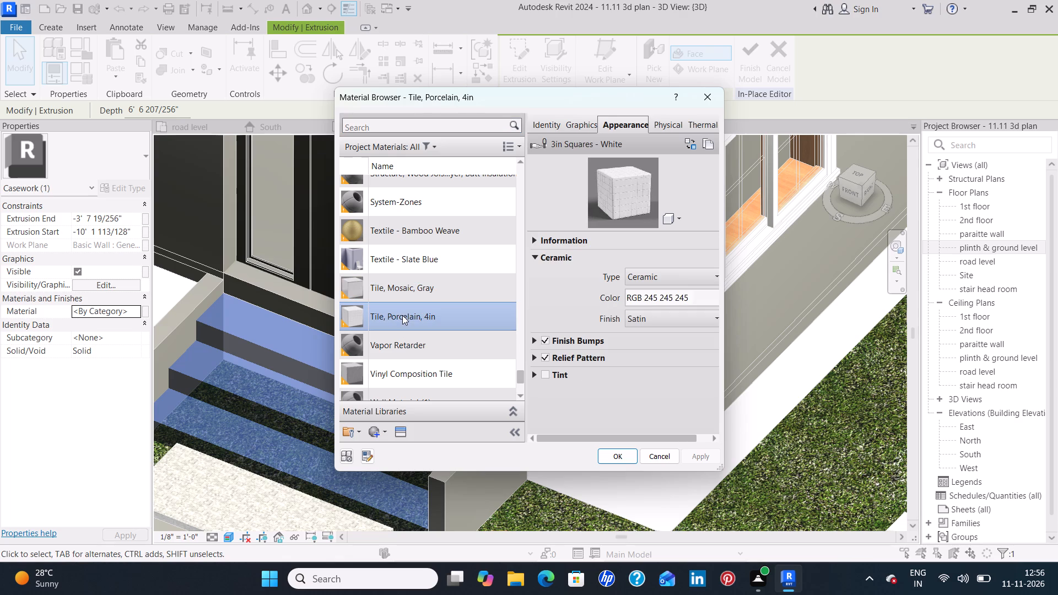
click(381, 132)
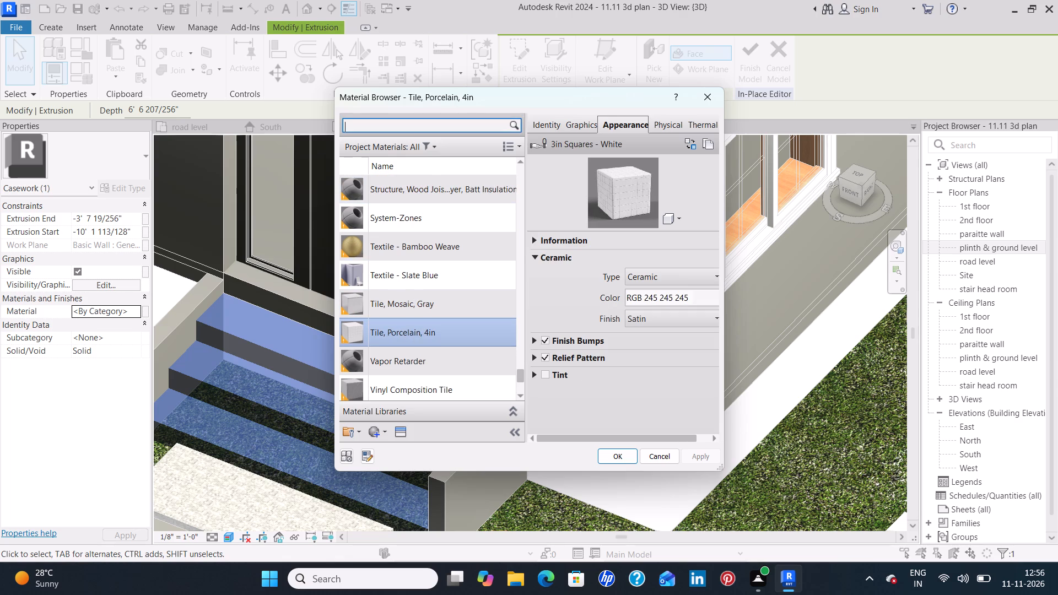
key(c)
key(a)
key(s)
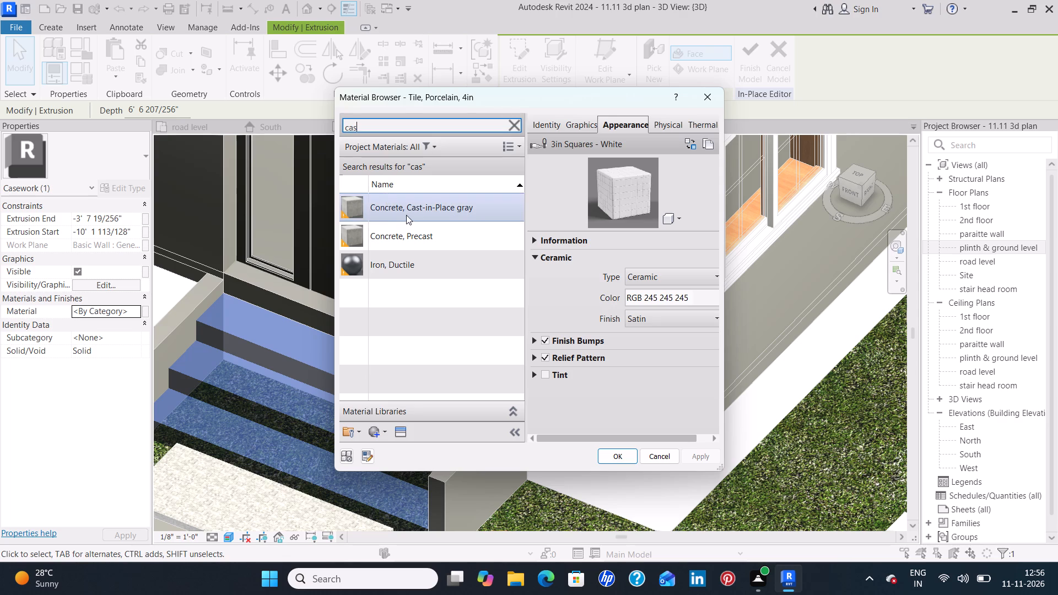
click(416, 209)
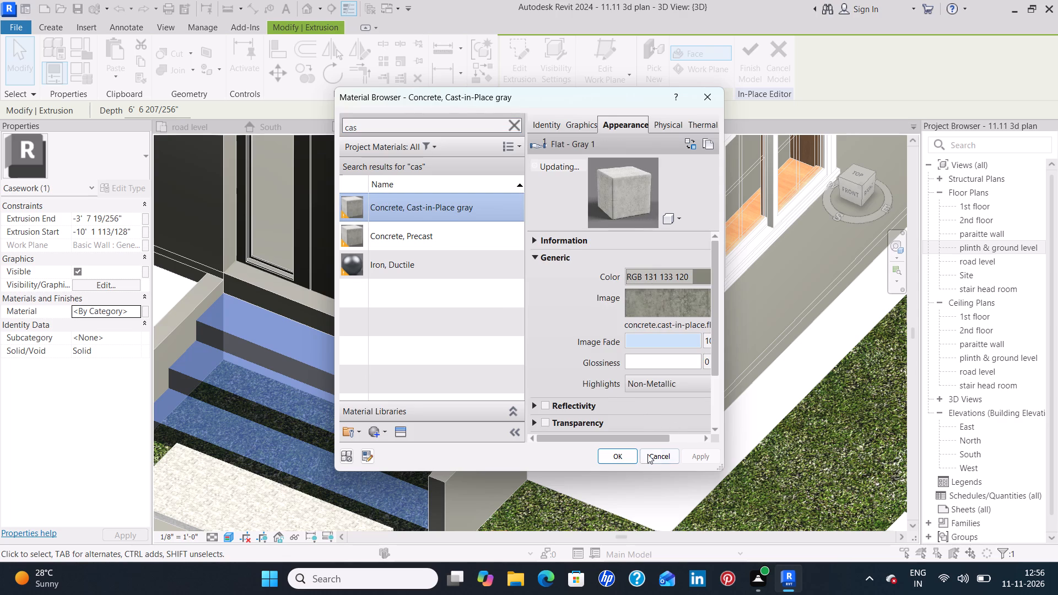
click(621, 453)
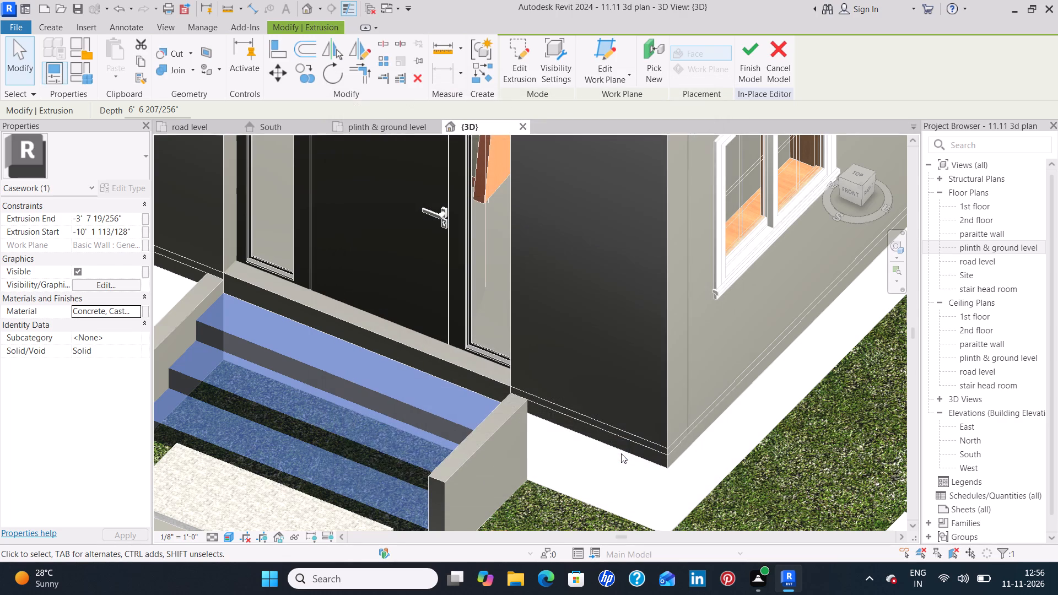
click(546, 507)
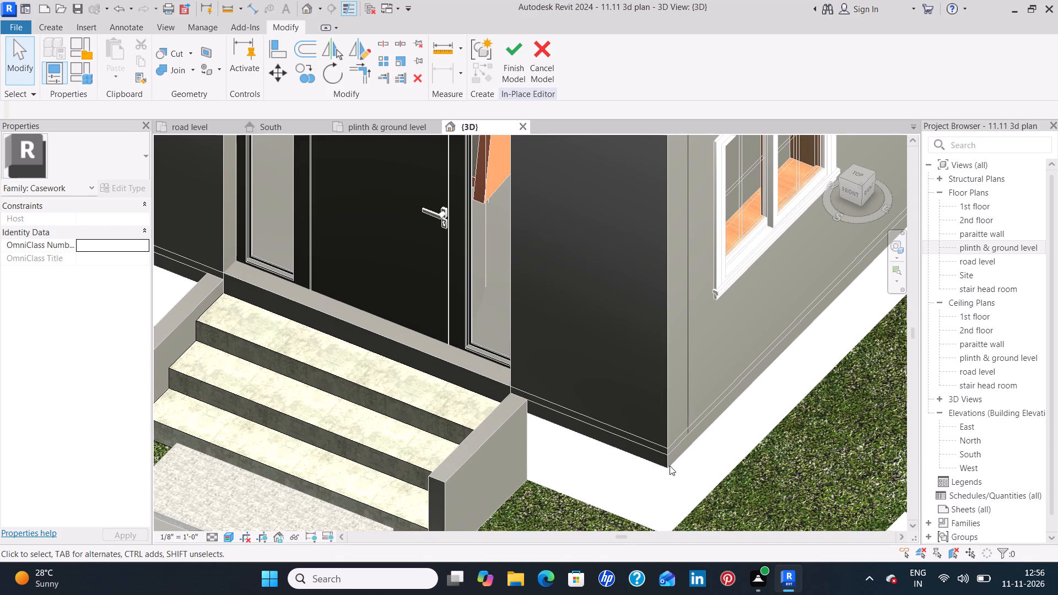
click(516, 68)
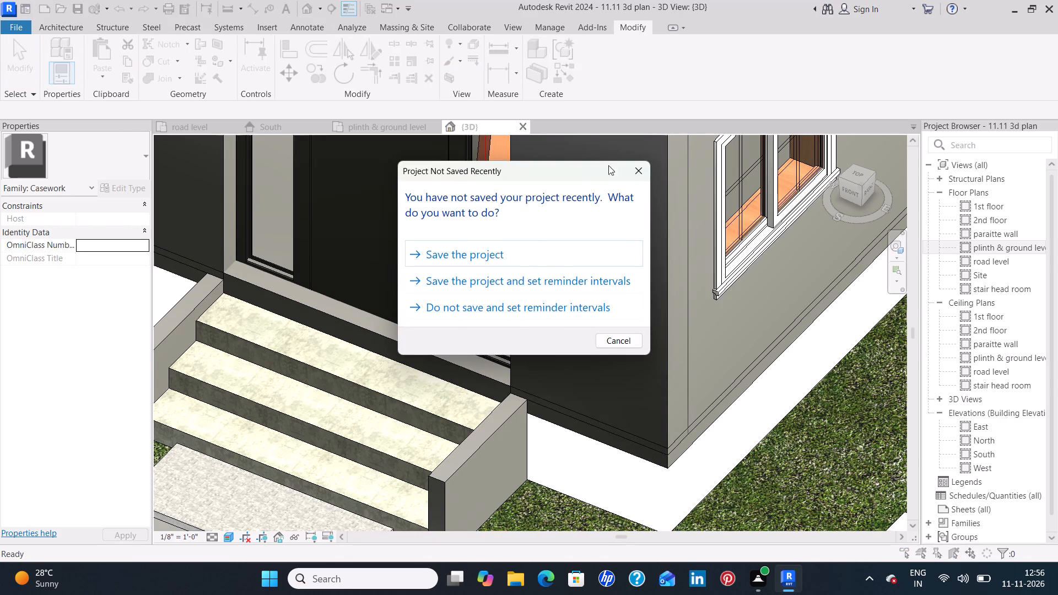
click(637, 171)
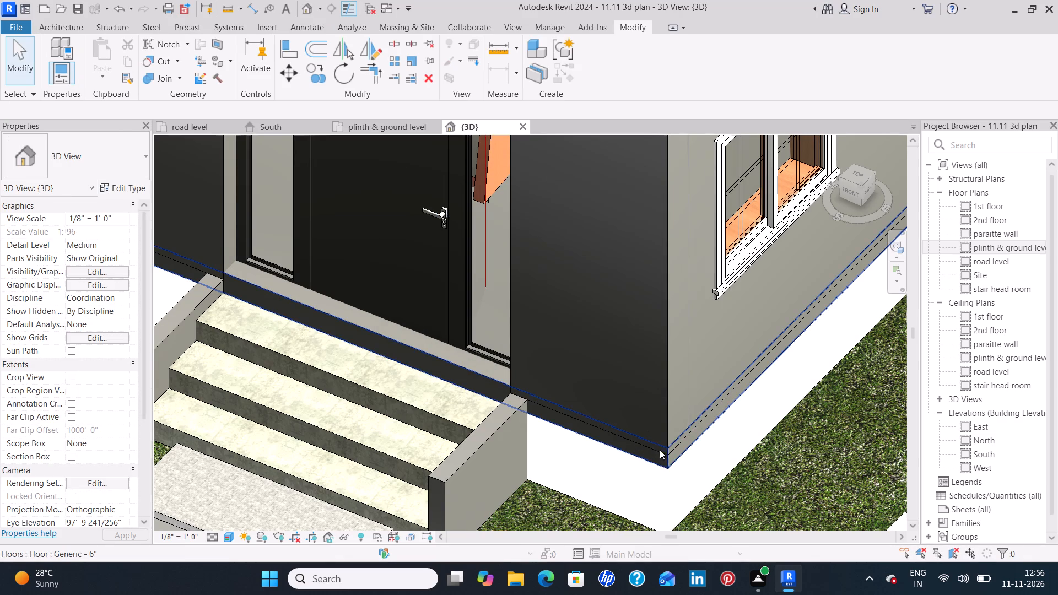
Set the height offset of the house's Generic - 6" plinth floor to 0' 0".
click(669, 465)
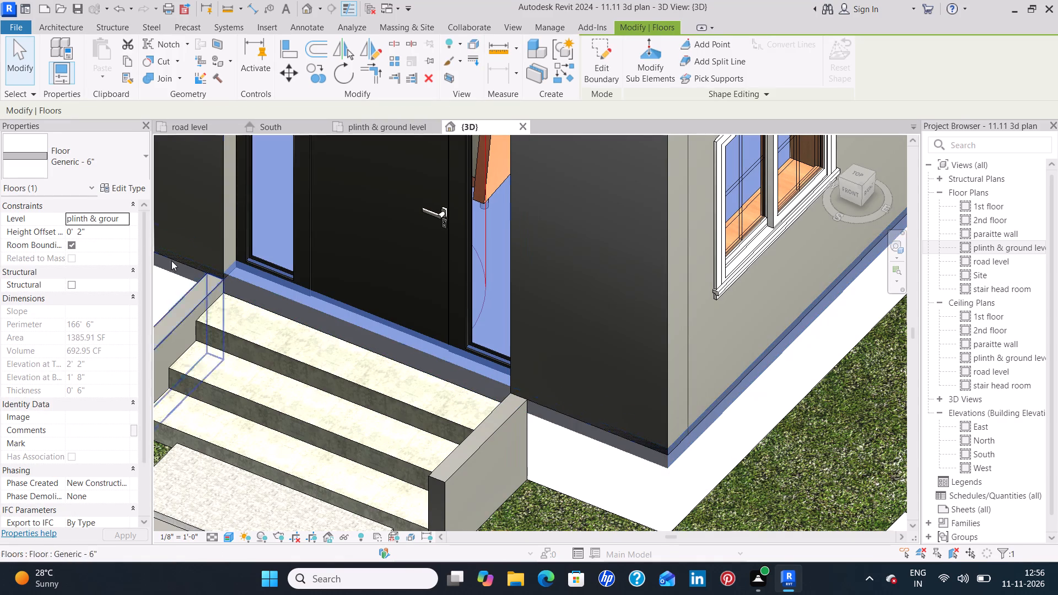
click(126, 185)
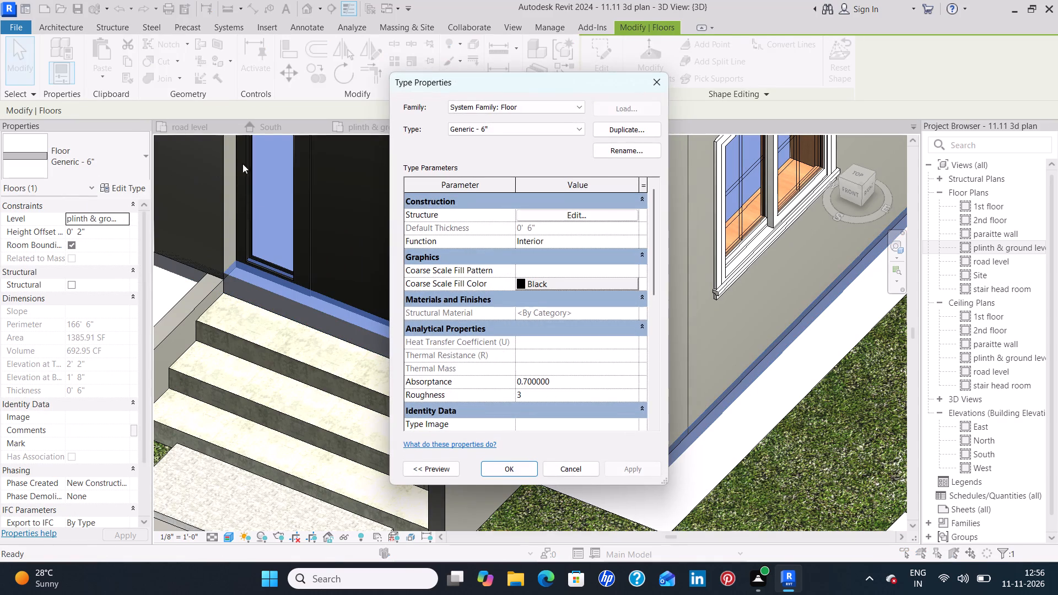
click(93, 233)
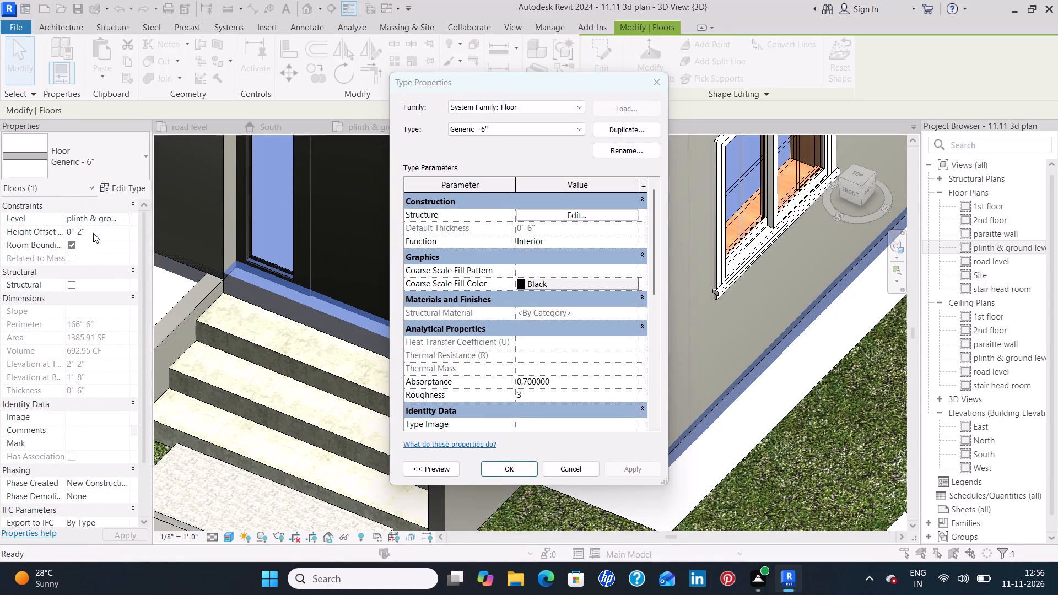
click(656, 78)
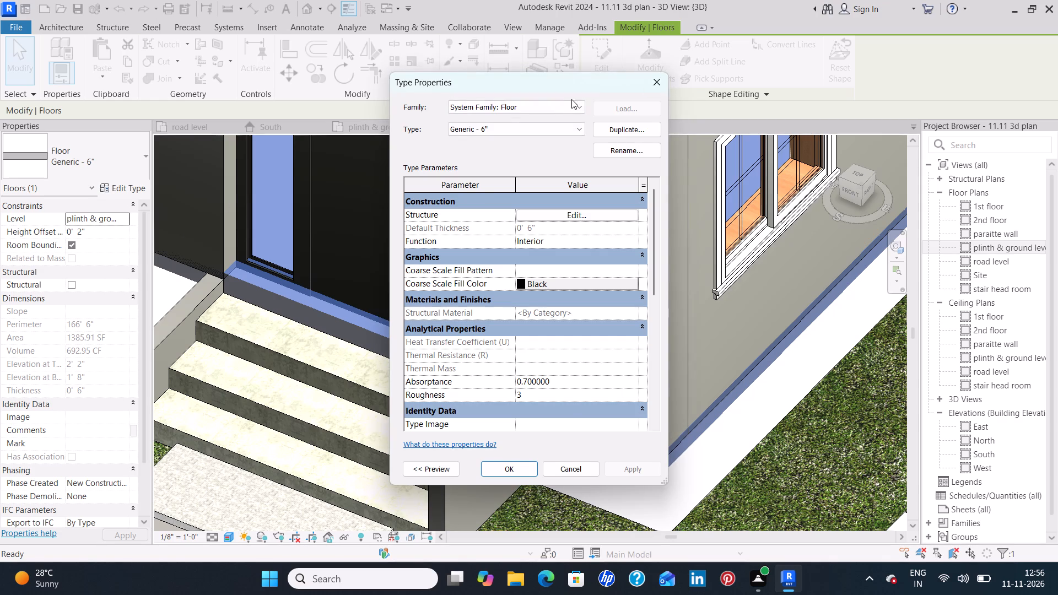
click(93, 233)
key(BackSpace)
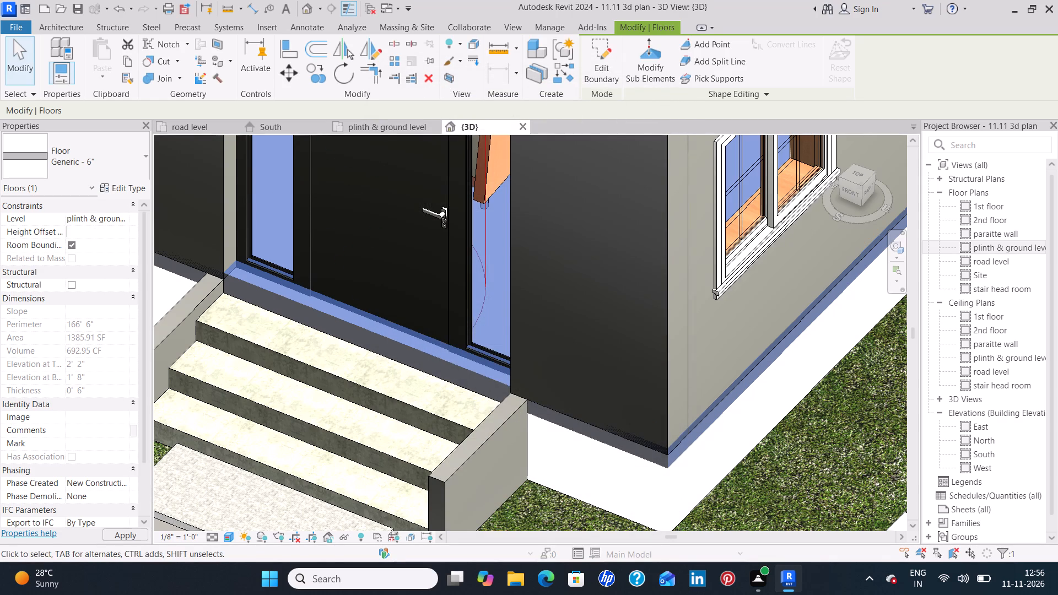
key(0)
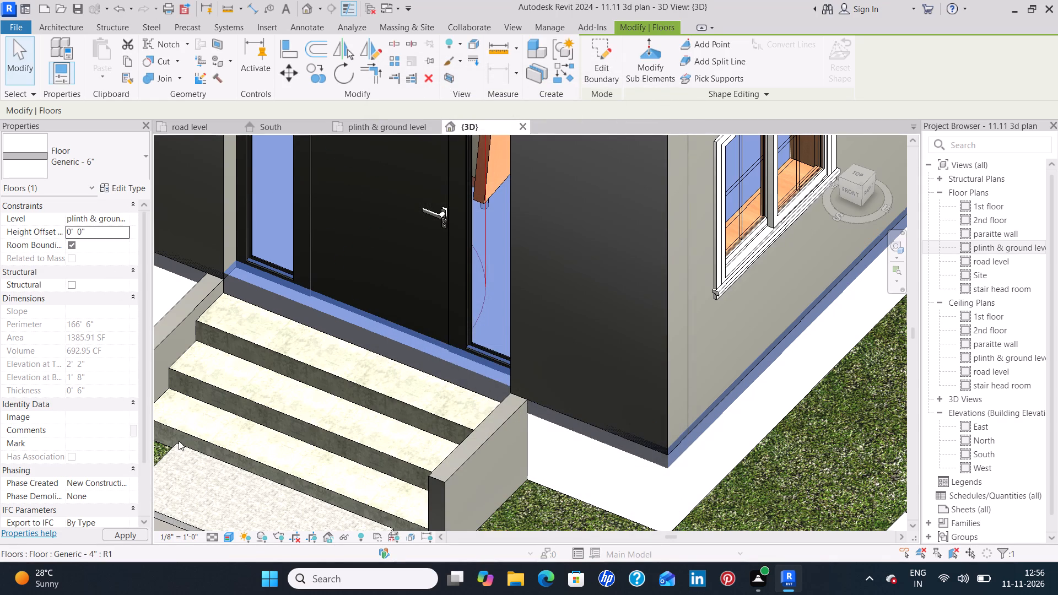
click(131, 535)
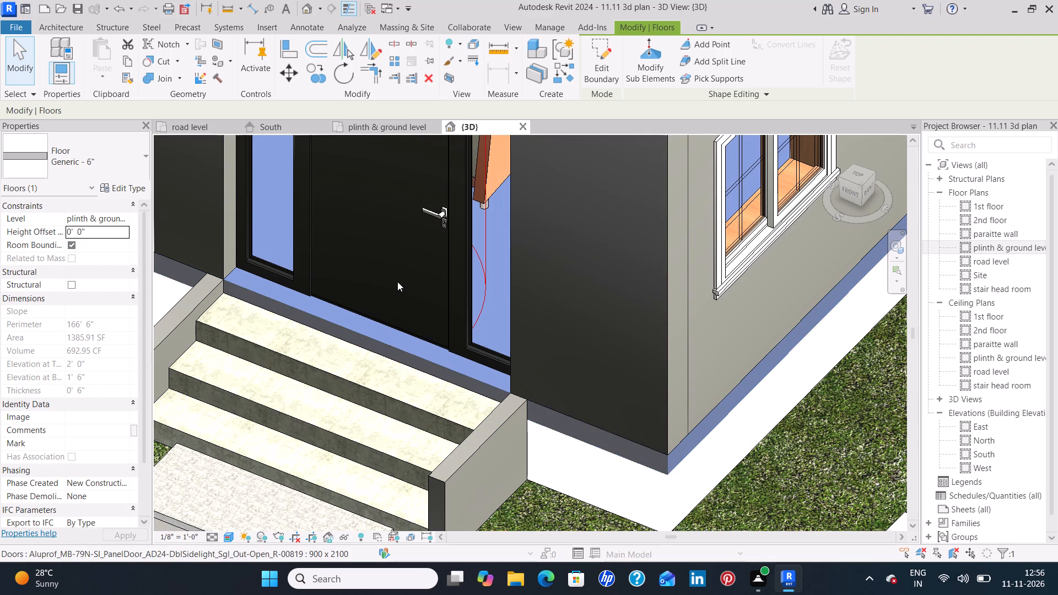
Set the structure material of the plinth floor type Generic - 6" to Concrete, Cast-in-Place gray.
click(135, 187)
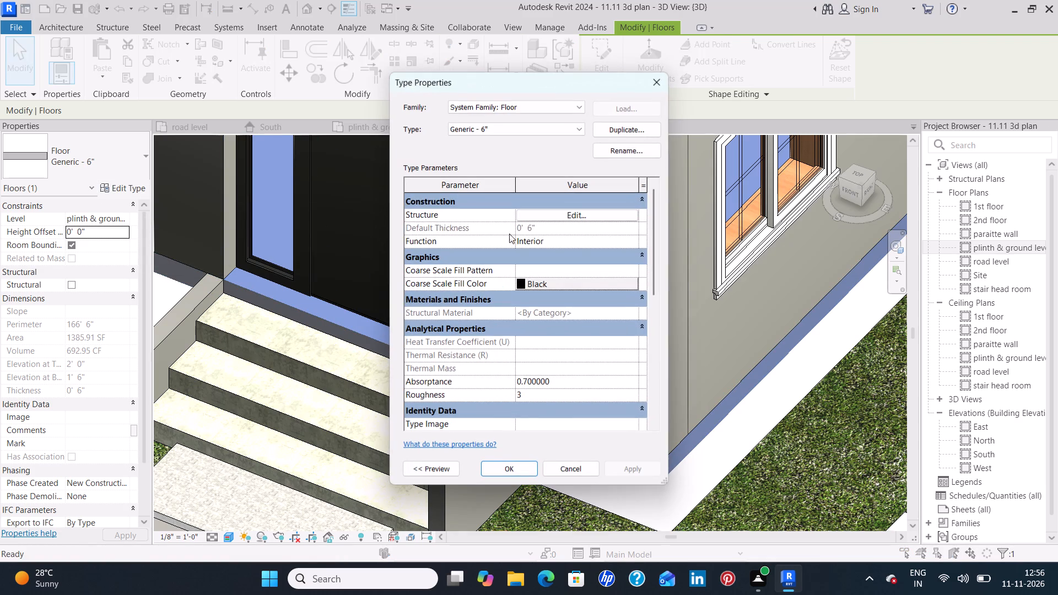
click(542, 217)
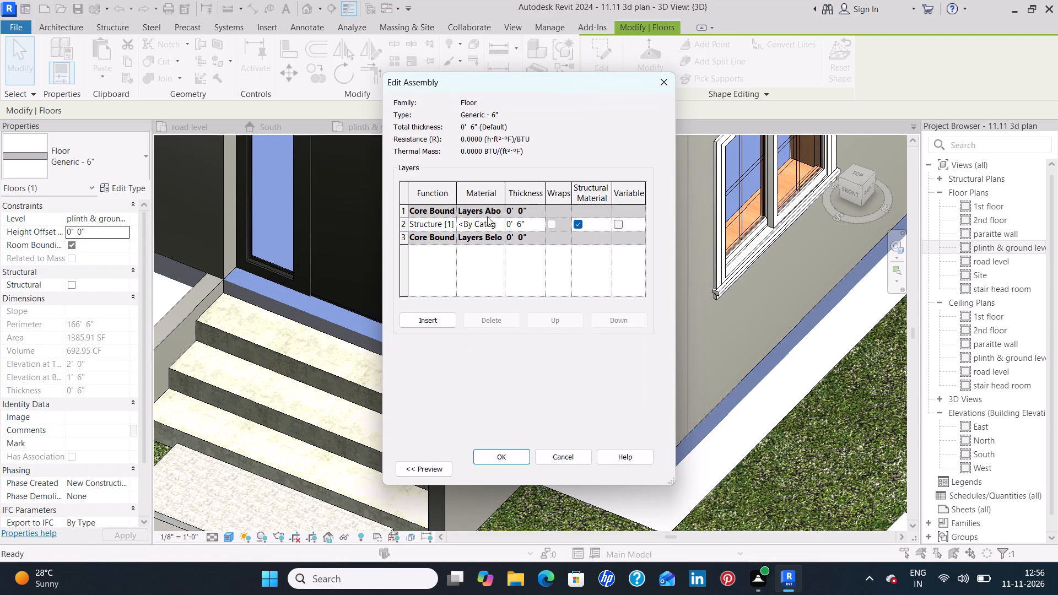
click(504, 224)
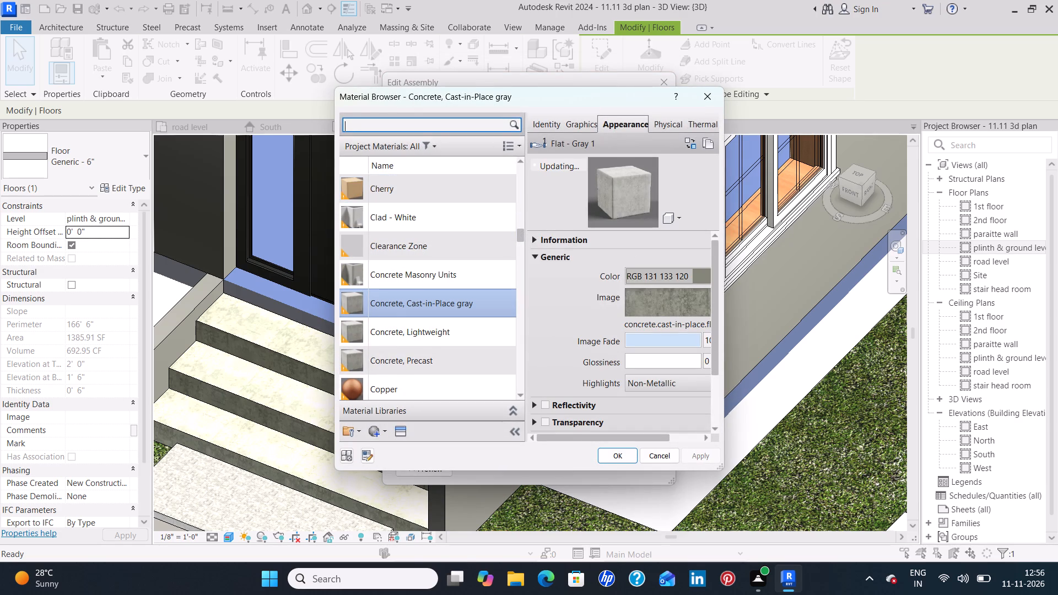
click(465, 304)
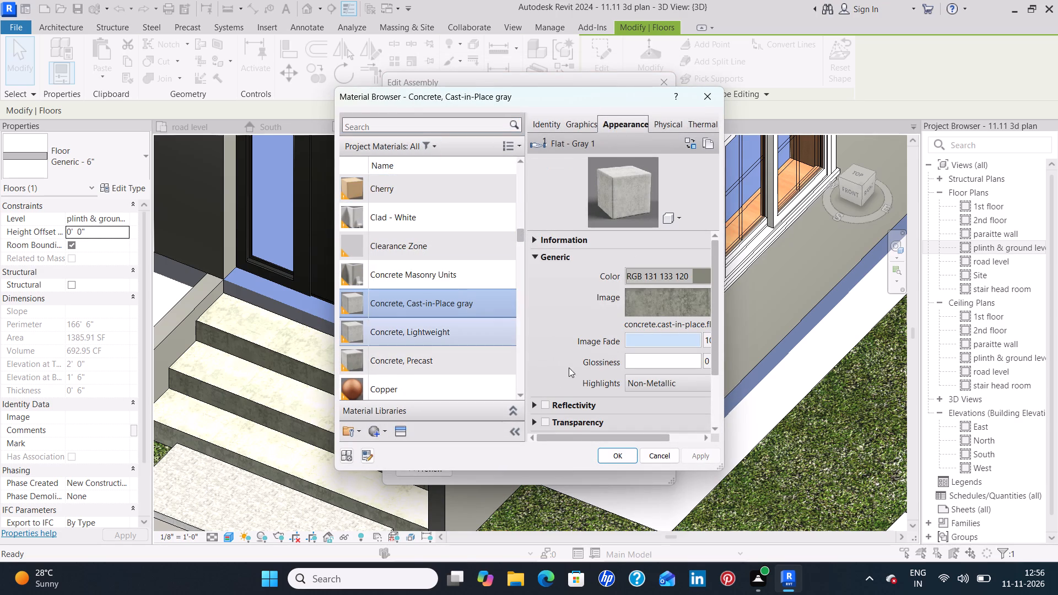
click(612, 457)
click(487, 456)
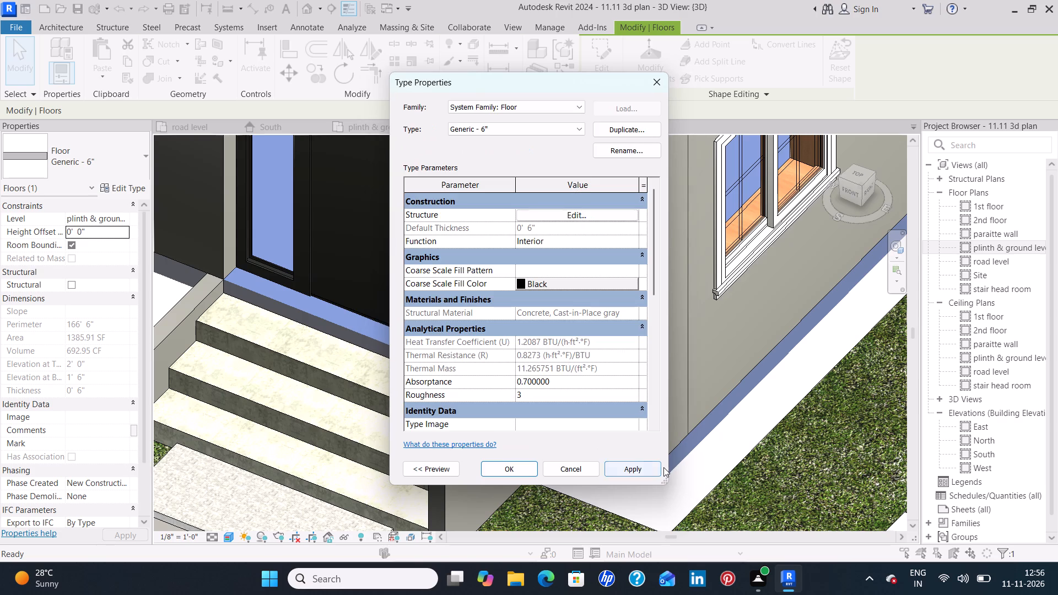
click(641, 466)
click(509, 469)
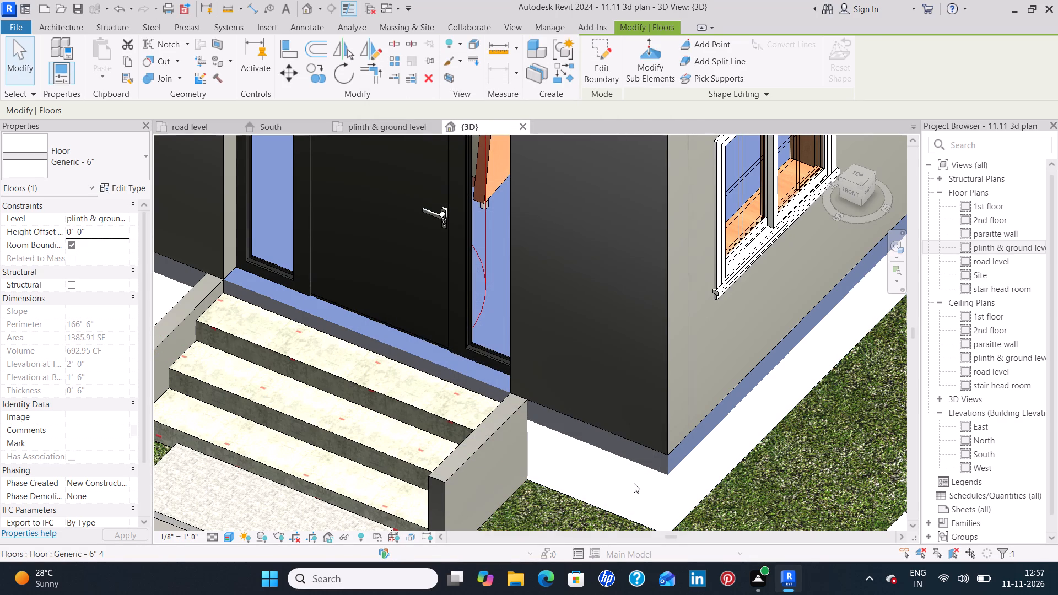
Deselect the plinth floor and inspect the materials on the entrance steps, the slab before them and the plinth edge up close.
click(634, 483)
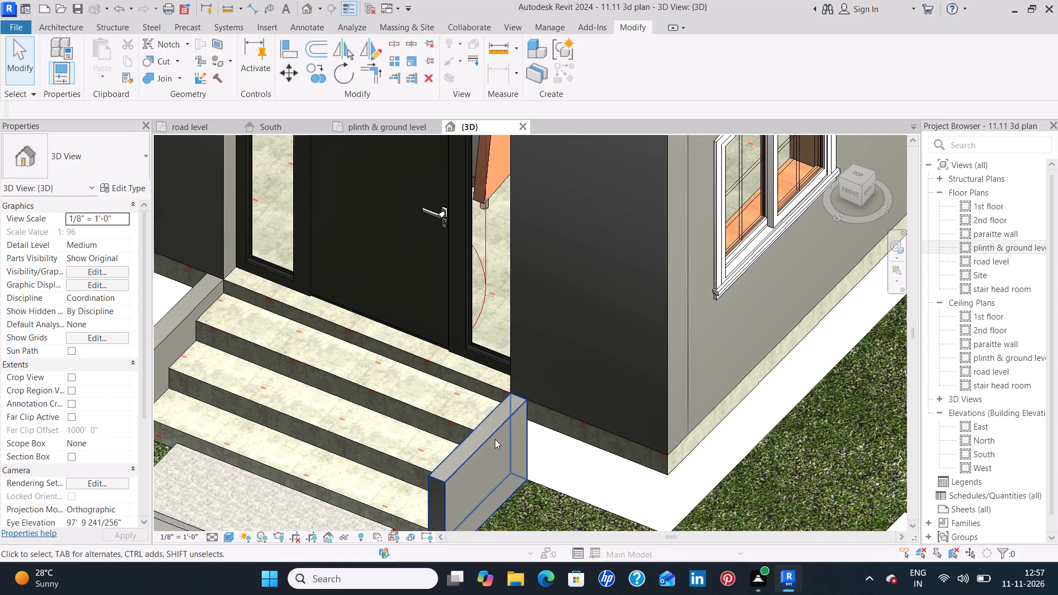
scroll(391, 441, up, 1)
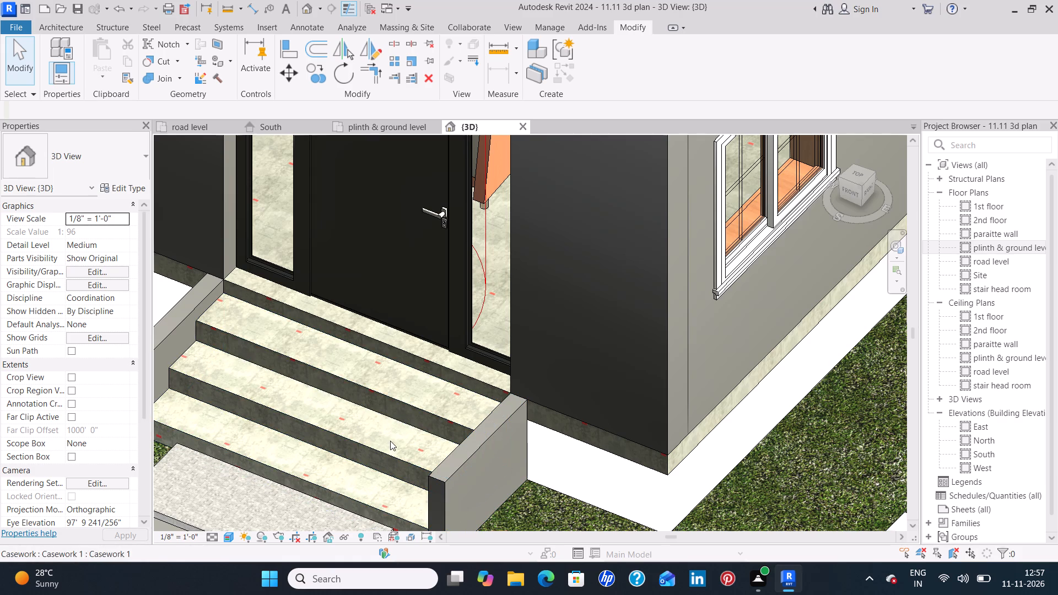
scroll(390, 441, up, 7)
scroll(479, 413, down, 2)
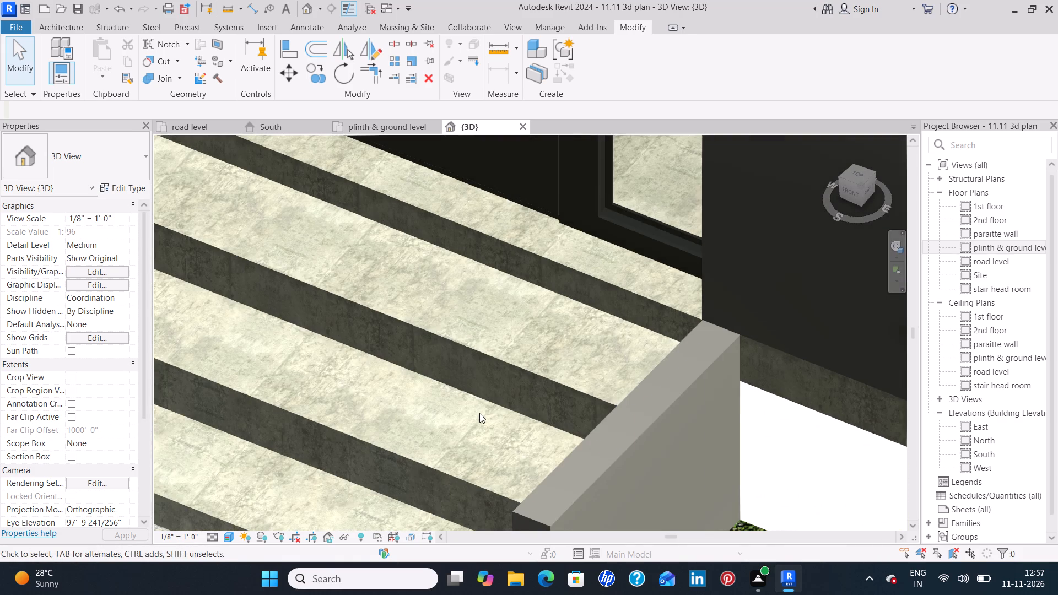
middle_drag(773, 465, 755, 464)
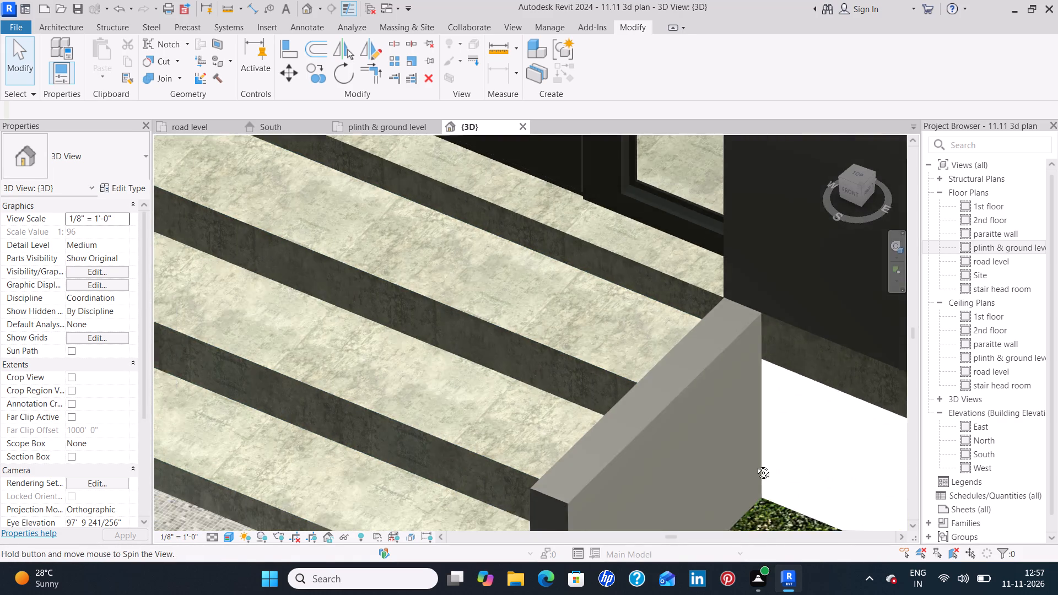
middle_drag(755, 464, 724, 451)
middle_drag(758, 452, 412, 319)
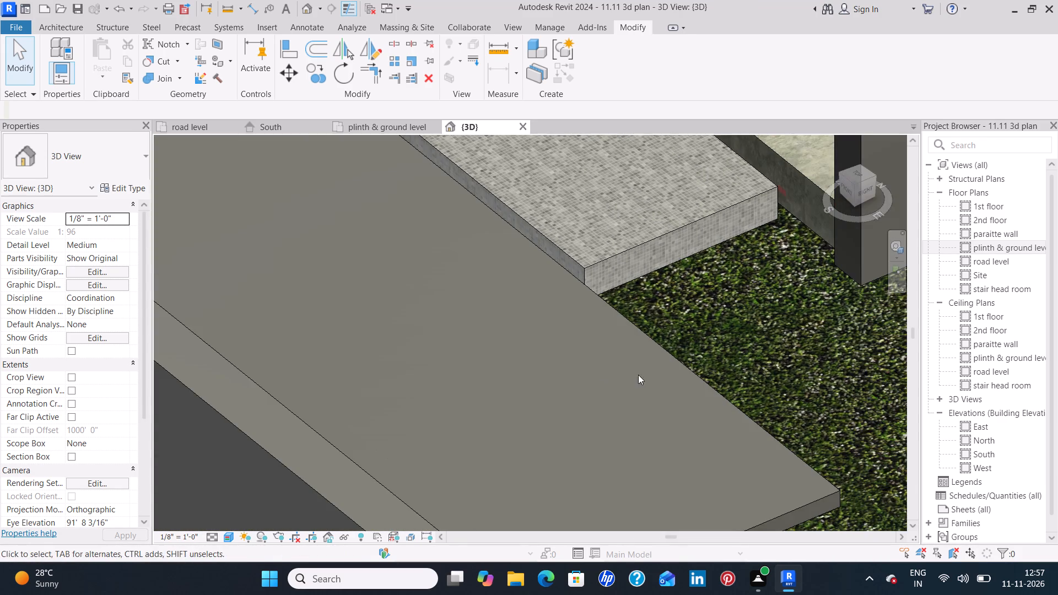
middle_drag(657, 369, 374, 420)
middle_drag(730, 388, 618, 413)
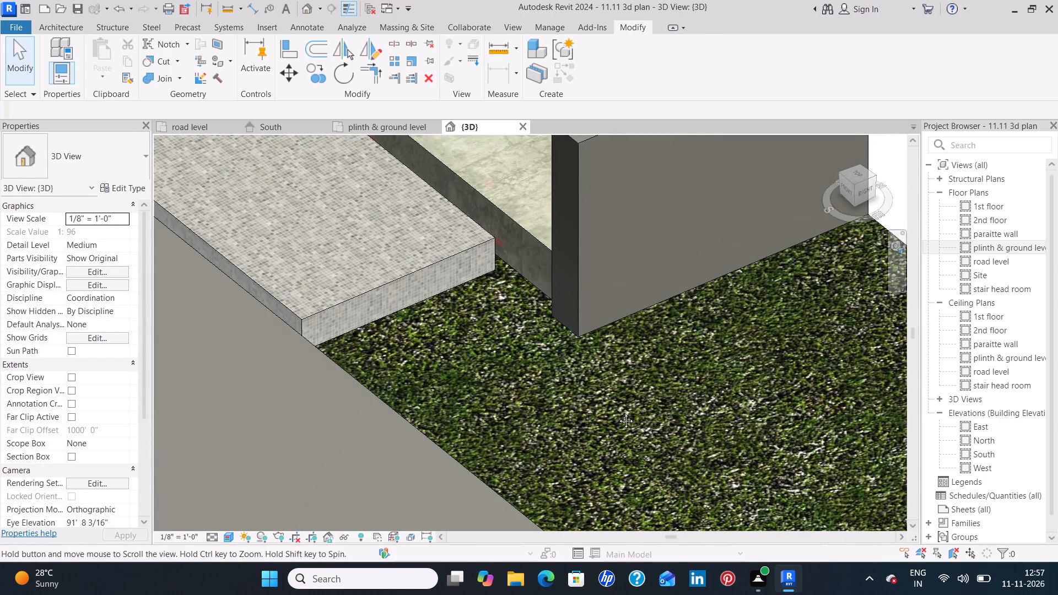
middle_drag(618, 413, 424, 442)
shift+middle_drag(706, 421, 651, 331)
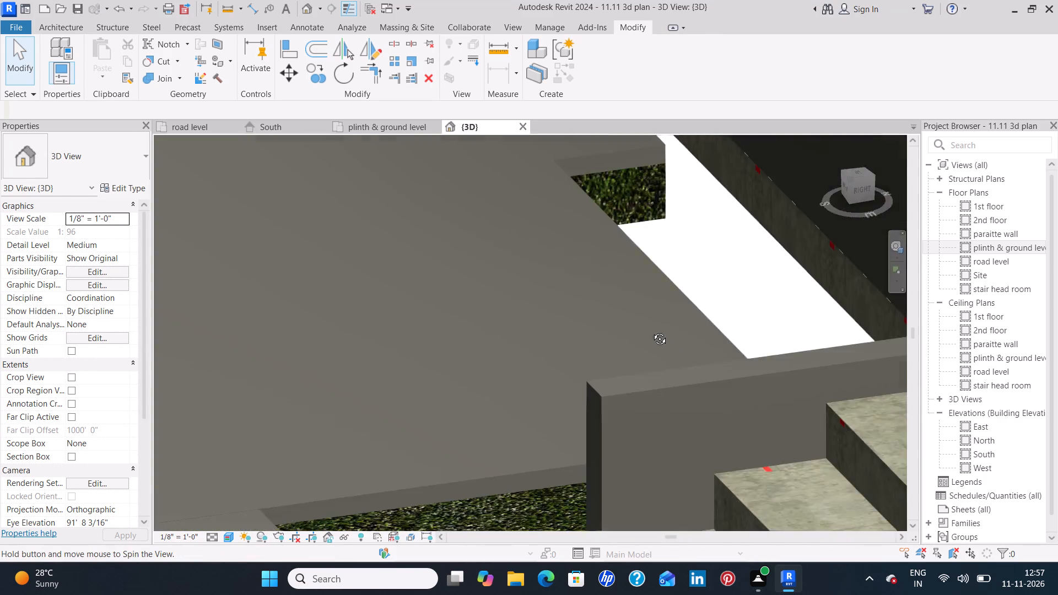
shift+middle_drag(651, 331, 643, 321)
shift+middle_drag(643, 321, 657, 395)
scroll(657, 395, down, 4)
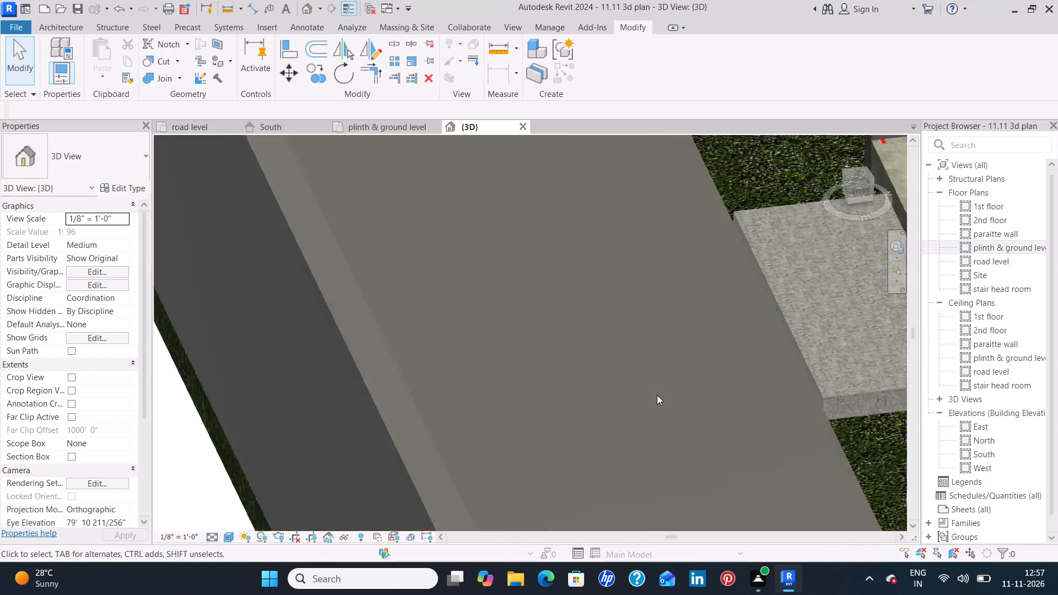
scroll(657, 395, down, 6)
shift+middle_drag(760, 423, 727, 359)
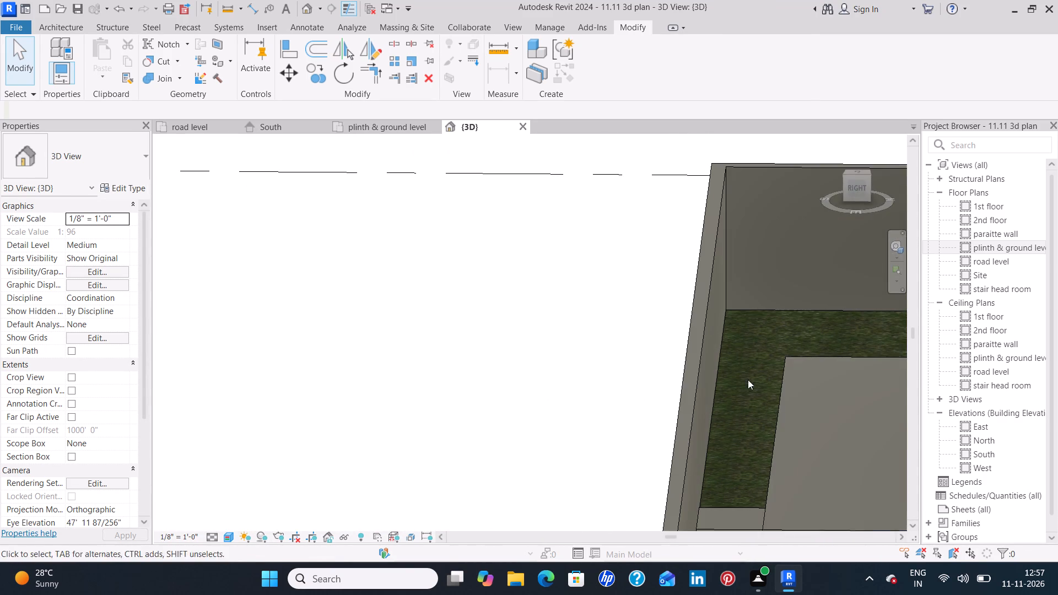
middle_drag(787, 424, 576, 236)
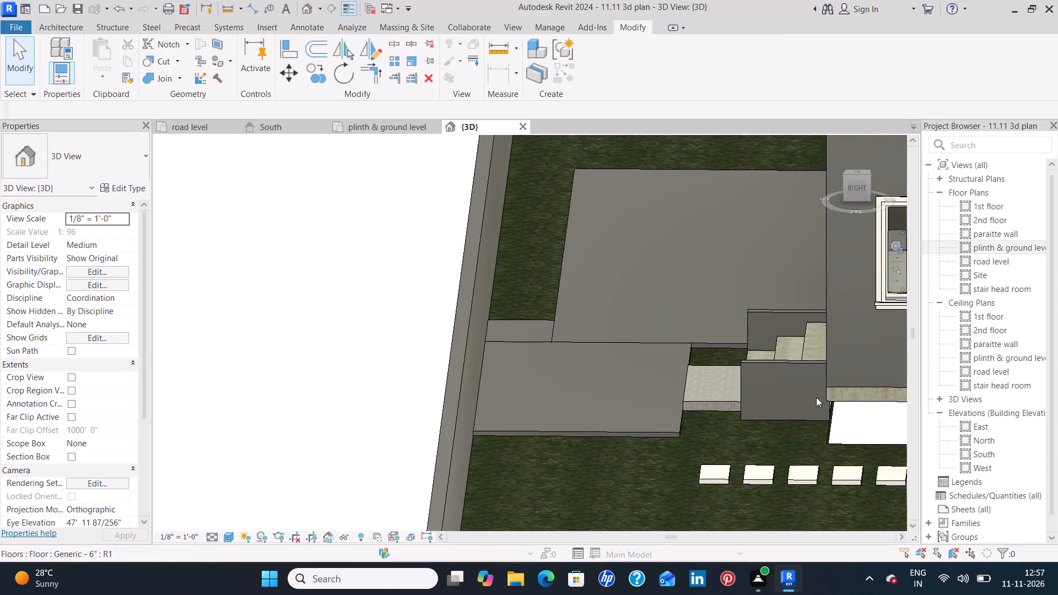
shift+middle_drag(822, 404, 859, 413)
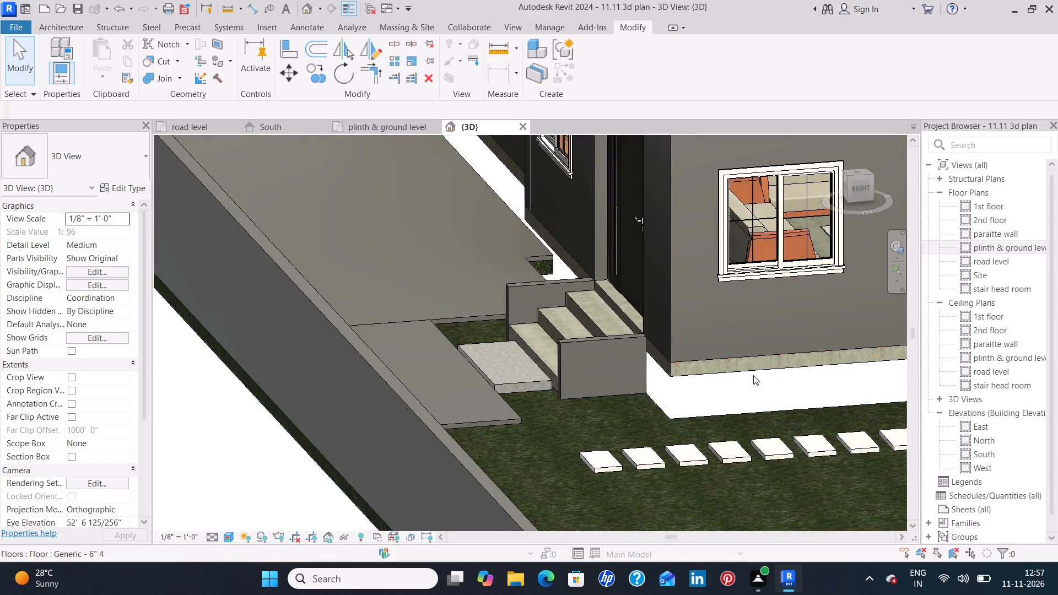
scroll(724, 357, up, 4)
scroll(657, 334, up, 4)
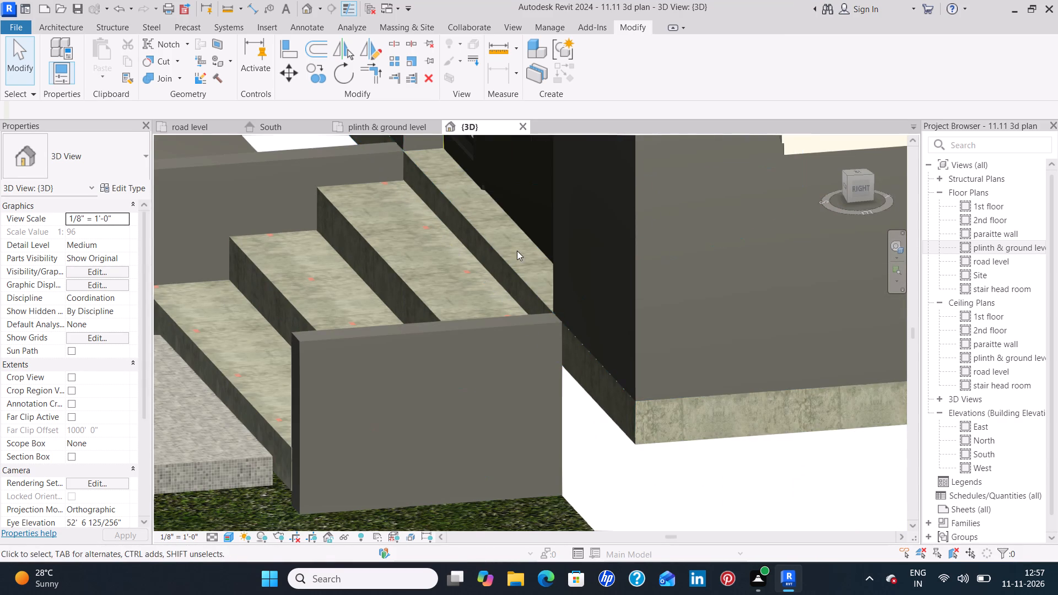
scroll(426, 315, down, 5)
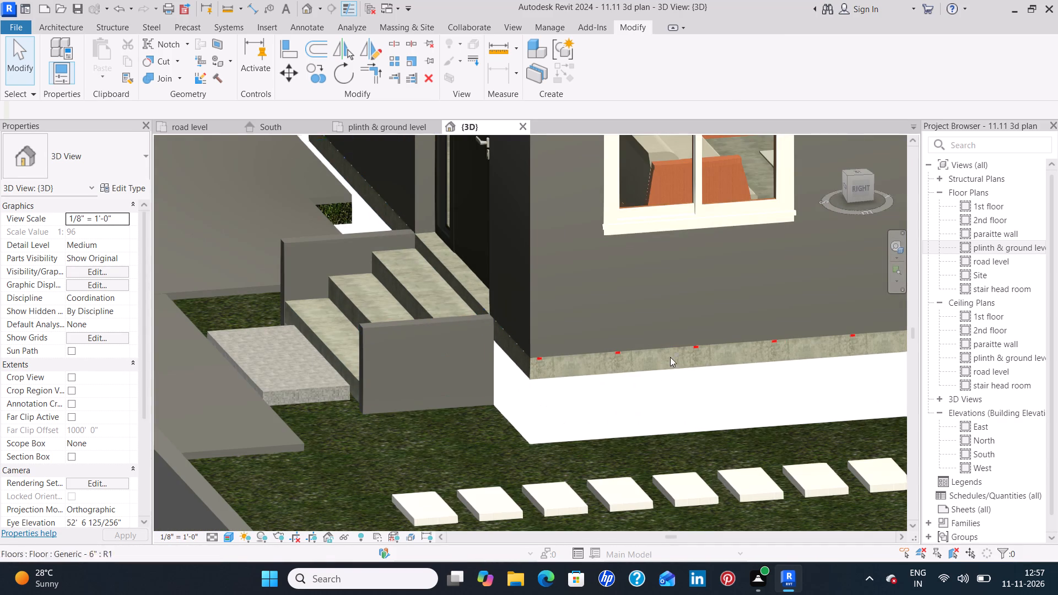
scroll(570, 395, down, 4)
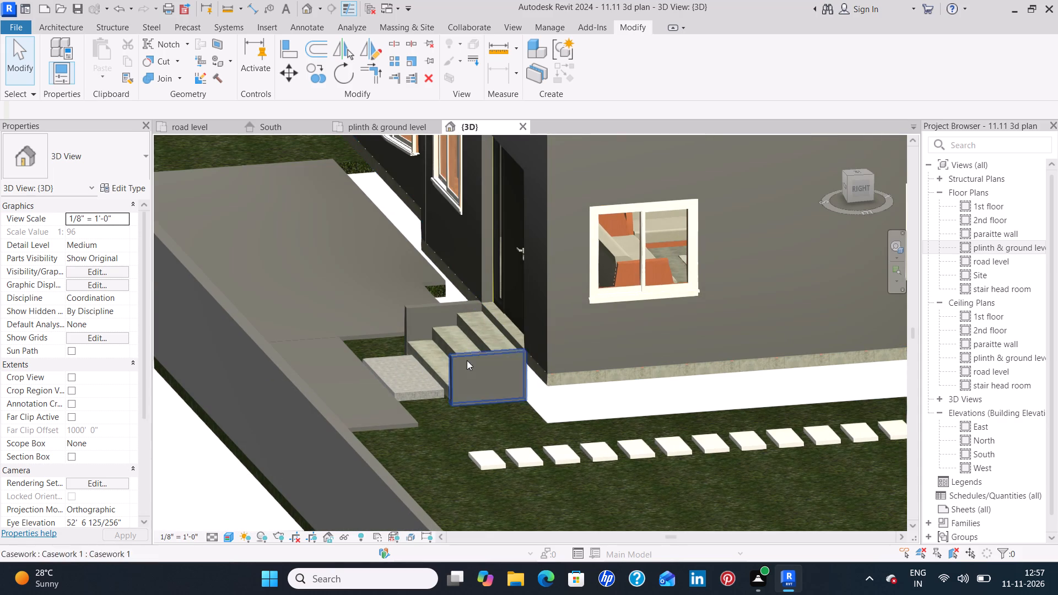
Examine the house front, stepping-stone path, garden and boundary wall in 3D from several angles.
shift+middle_drag(460, 362, 646, 415)
middle_drag(336, 409, 441, 337)
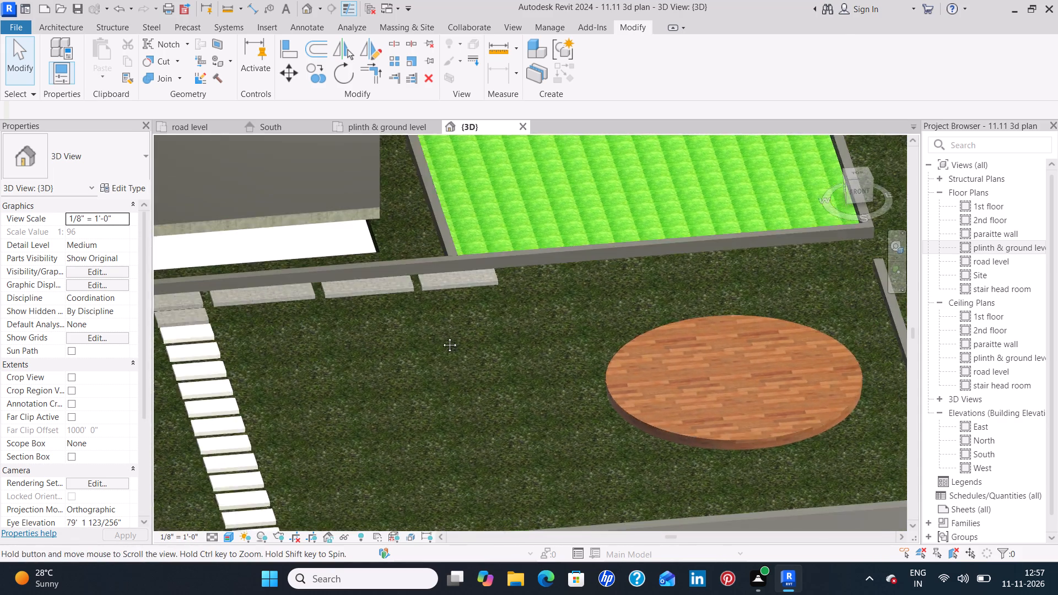
middle_drag(441, 337, 623, 246)
scroll(230, 368, down, 3)
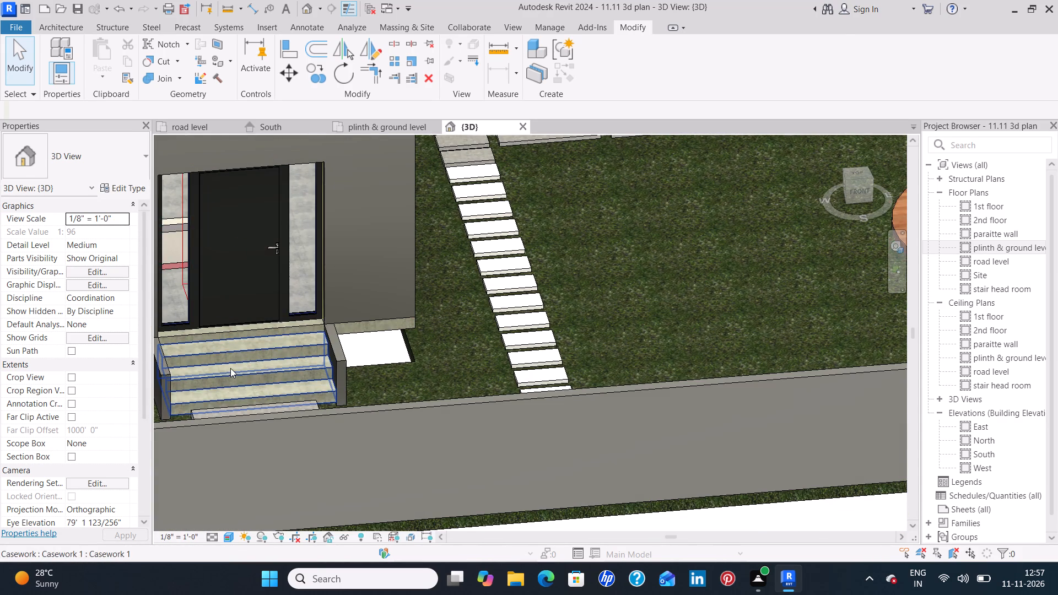
scroll(230, 368, down, 1)
shift+middle_drag(546, 284, 577, 371)
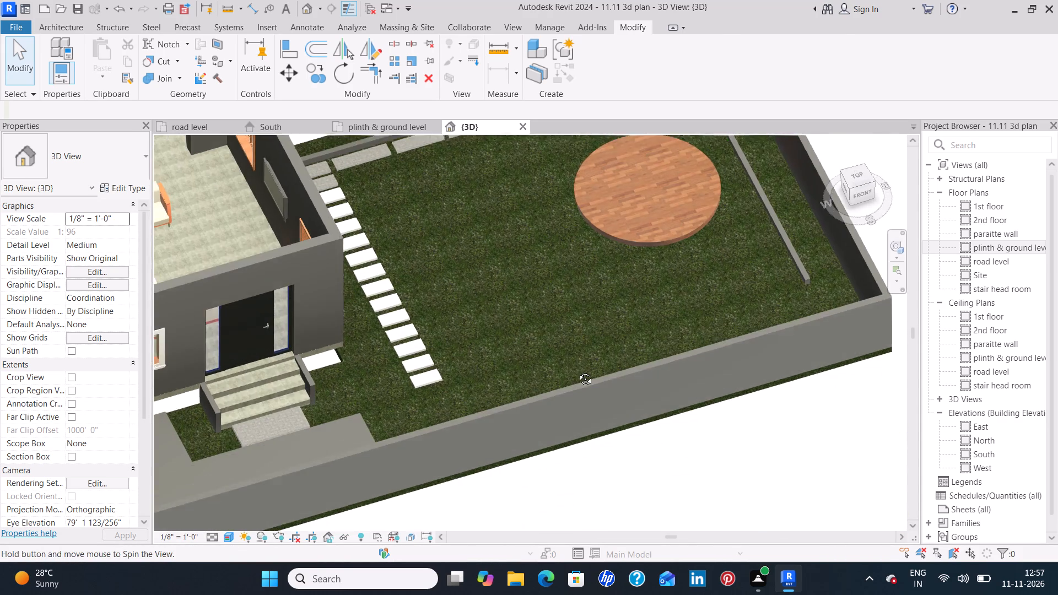
shift+middle_drag(577, 371, 557, 427)
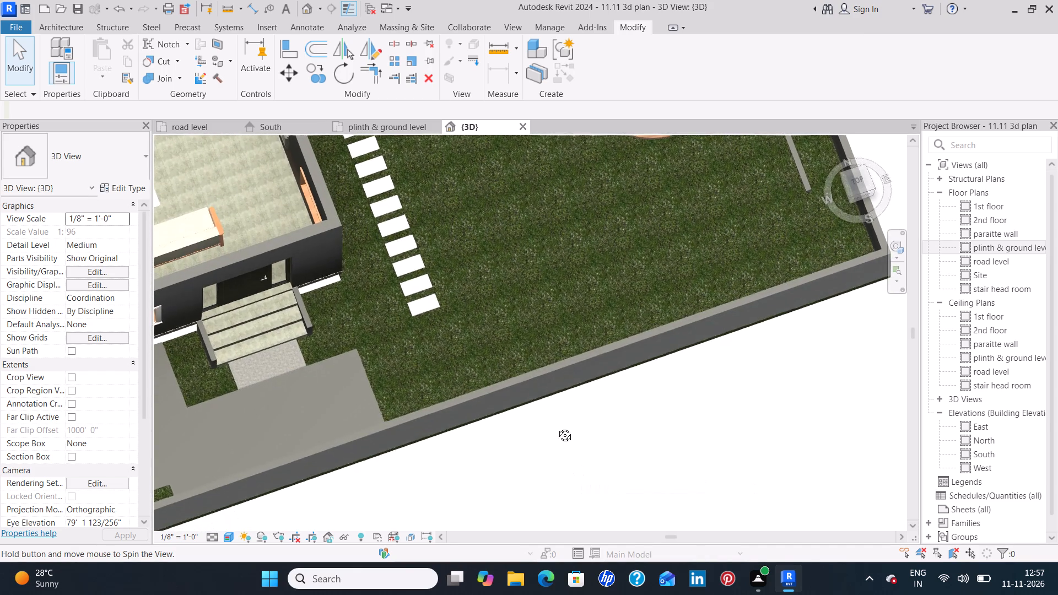
shift+middle_drag(557, 427, 638, 273)
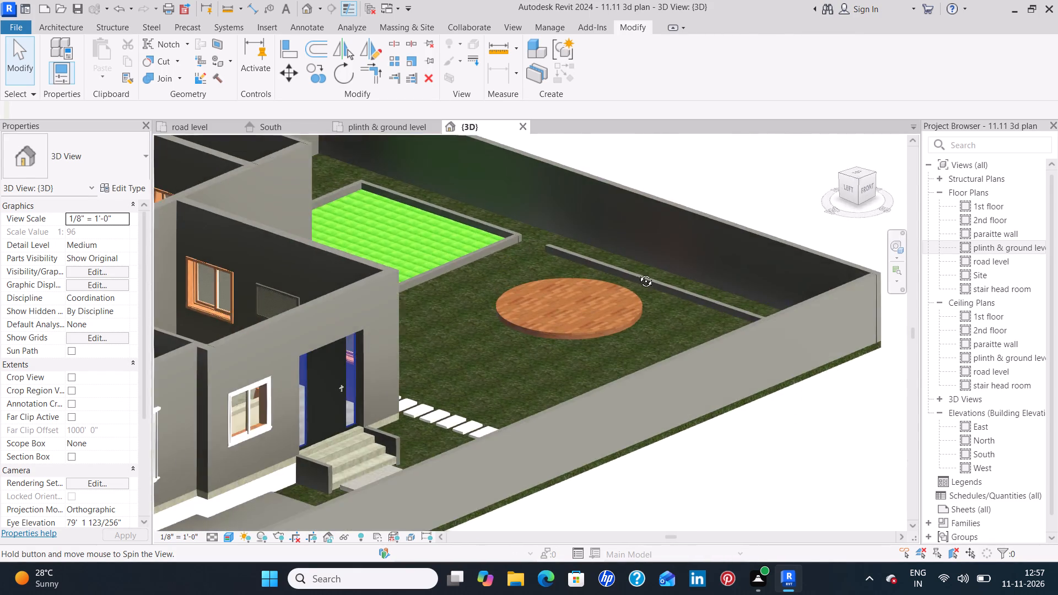
shift+middle_drag(638, 273, 570, 368)
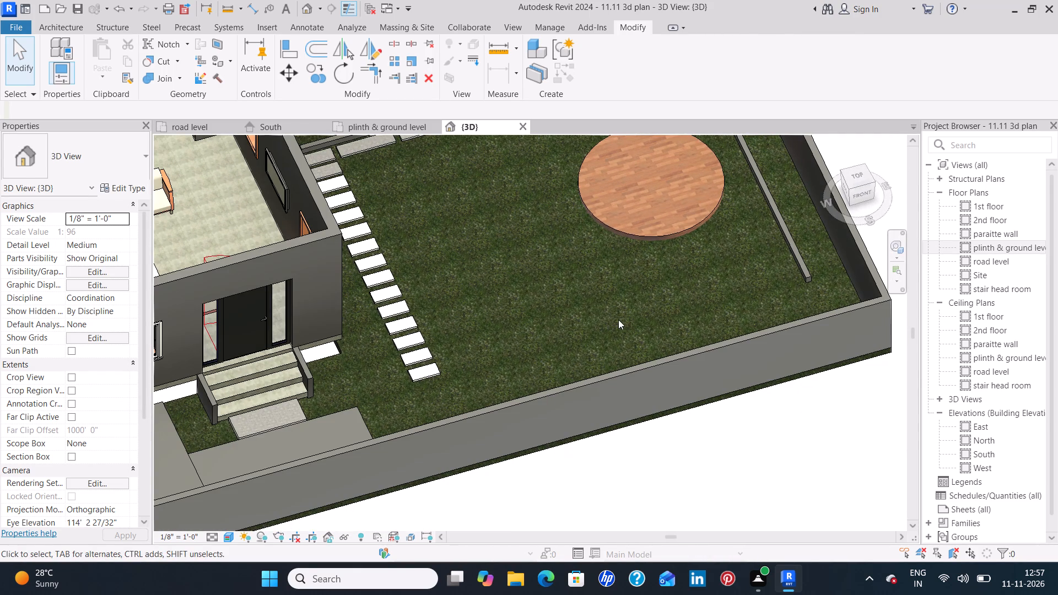
shift+middle_drag(618, 320, 452, 191)
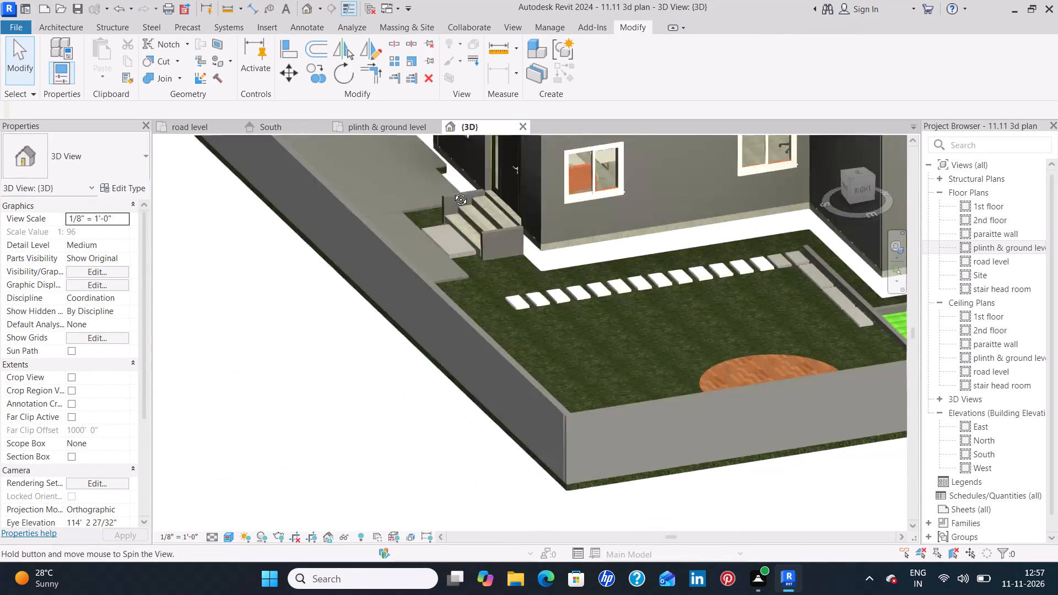
shift+middle_drag(452, 191, 478, 348)
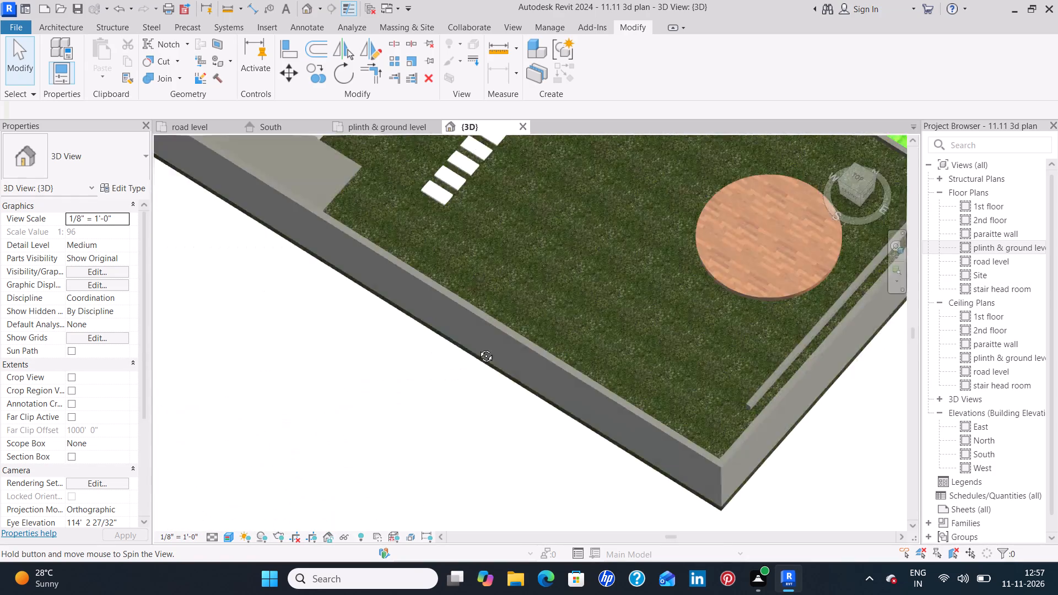
shift+middle_drag(478, 348, 410, 187)
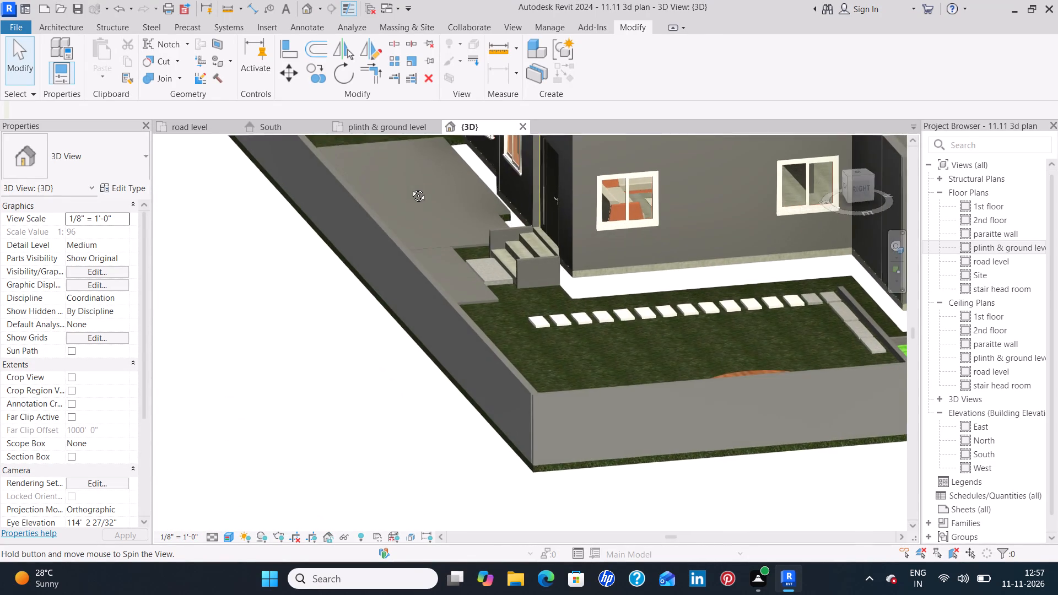
shift+middle_drag(410, 187, 415, 155)
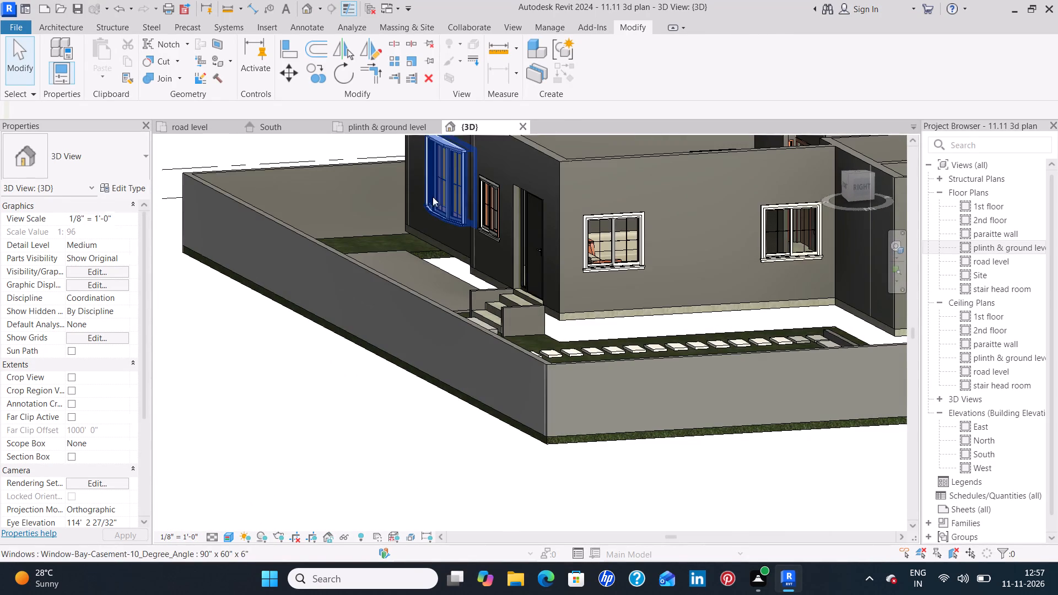
scroll(445, 230, up, 4)
shift+middle_drag(445, 335, 461, 404)
shift+scroll(460, 399, down, 1)
scroll(591, 385, down, 4)
shift+middle_drag(687, 394, 773, 413)
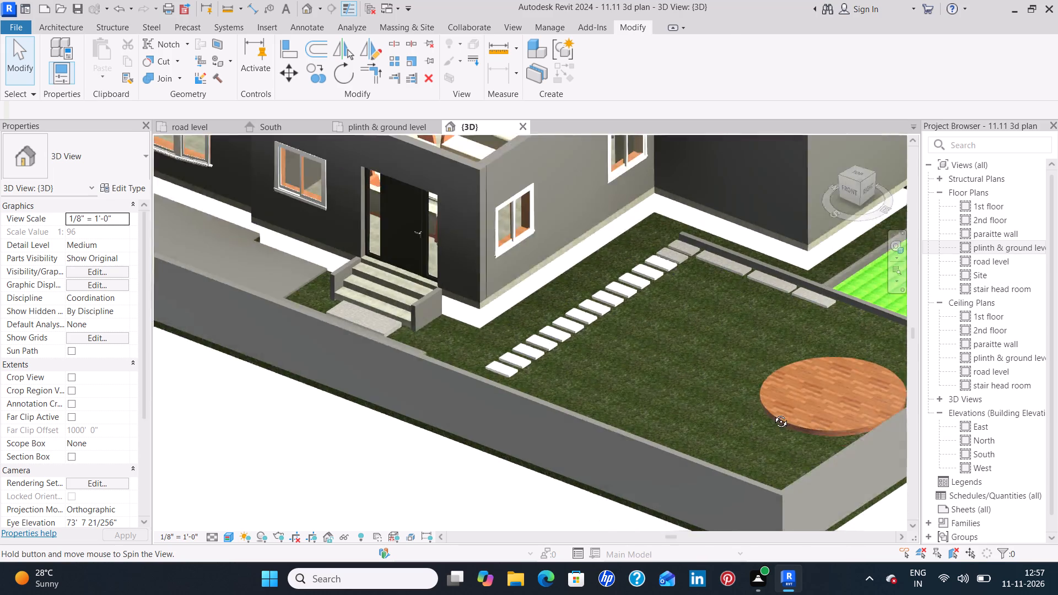
shift+middle_drag(773, 413, 775, 414)
middle_drag(775, 418, 813, 417)
Set the height offset of the circular wood-finished Generic - 6" 5 floor in the garden to 0' 6" from road level.
scroll(807, 407, up, 4)
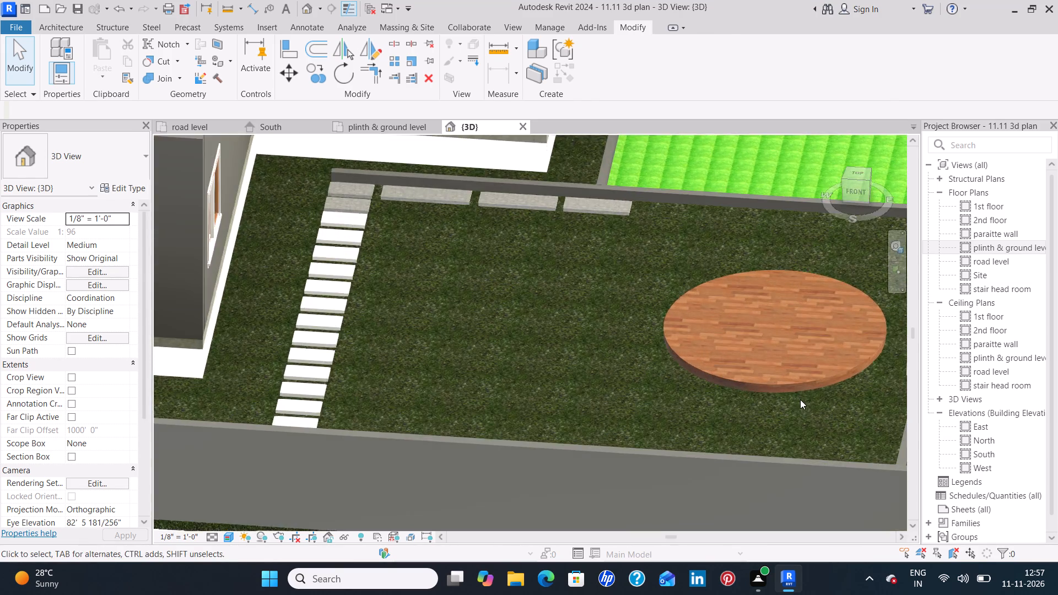
scroll(800, 399, up, 7)
click(728, 369)
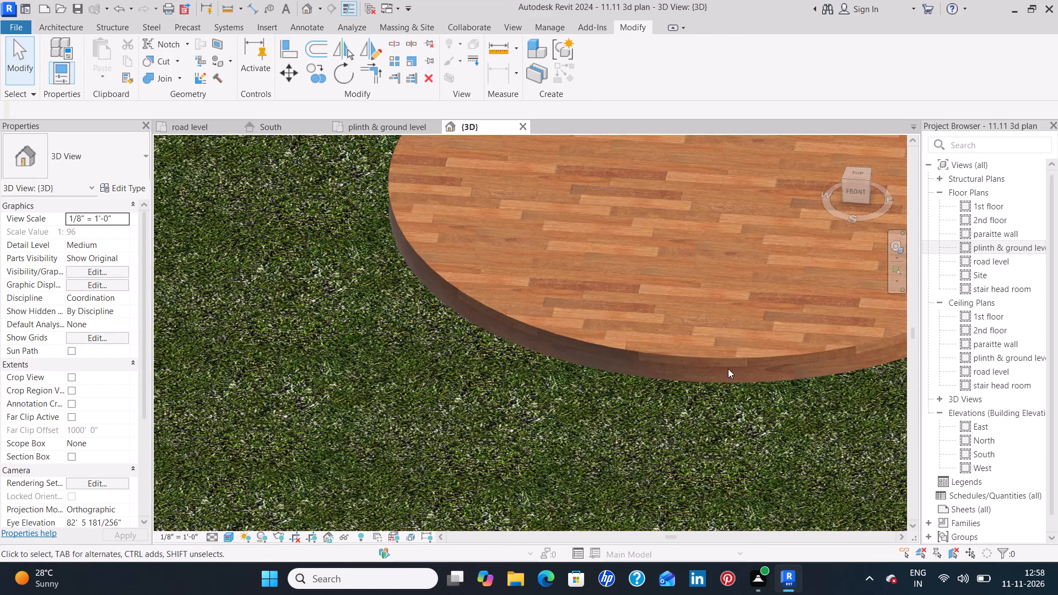
click(728, 359)
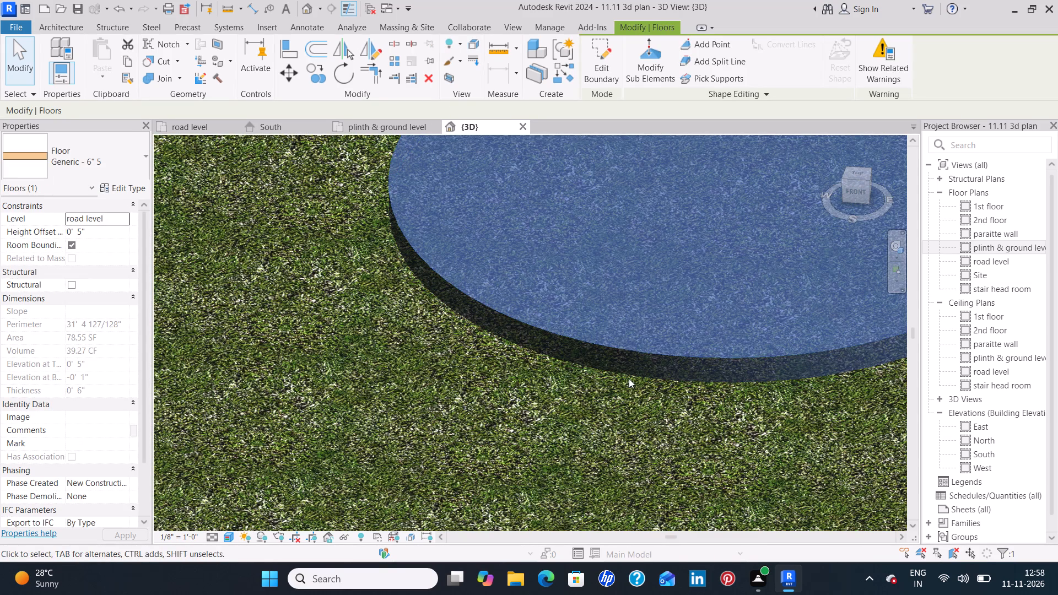
click(531, 404)
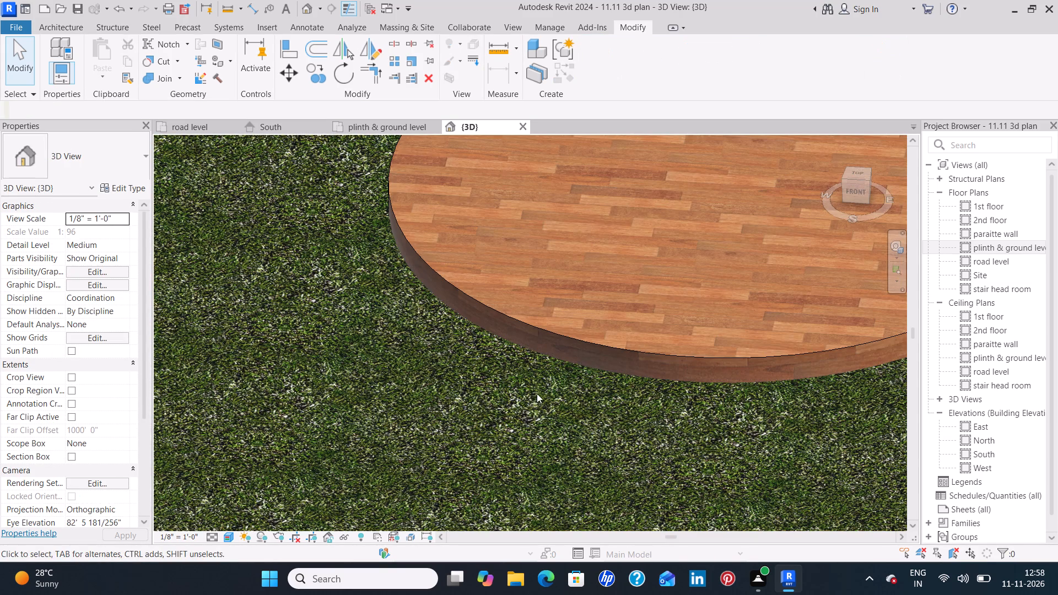
click(672, 357)
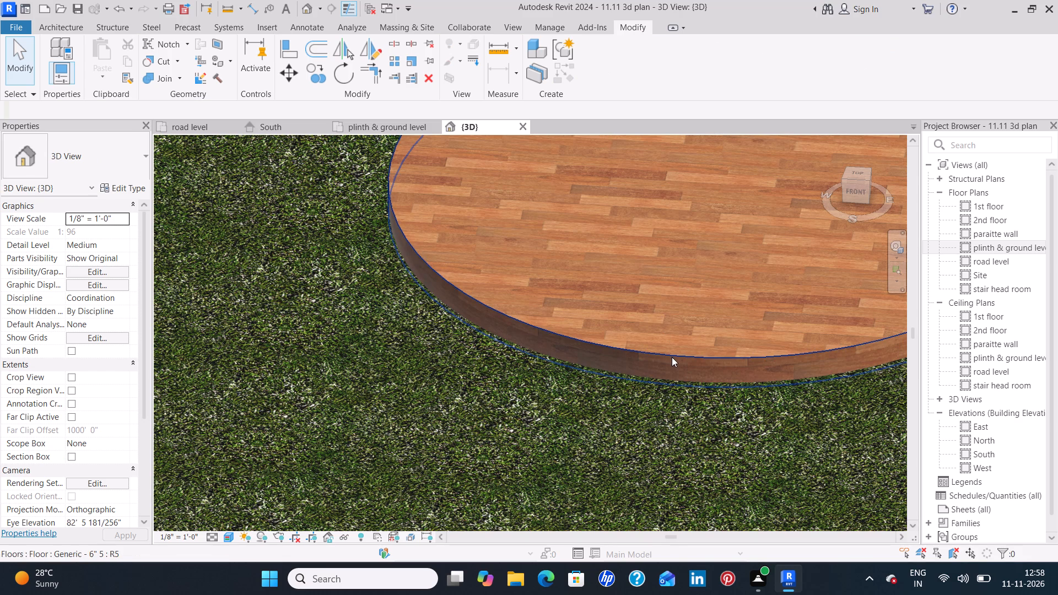
click(95, 236)
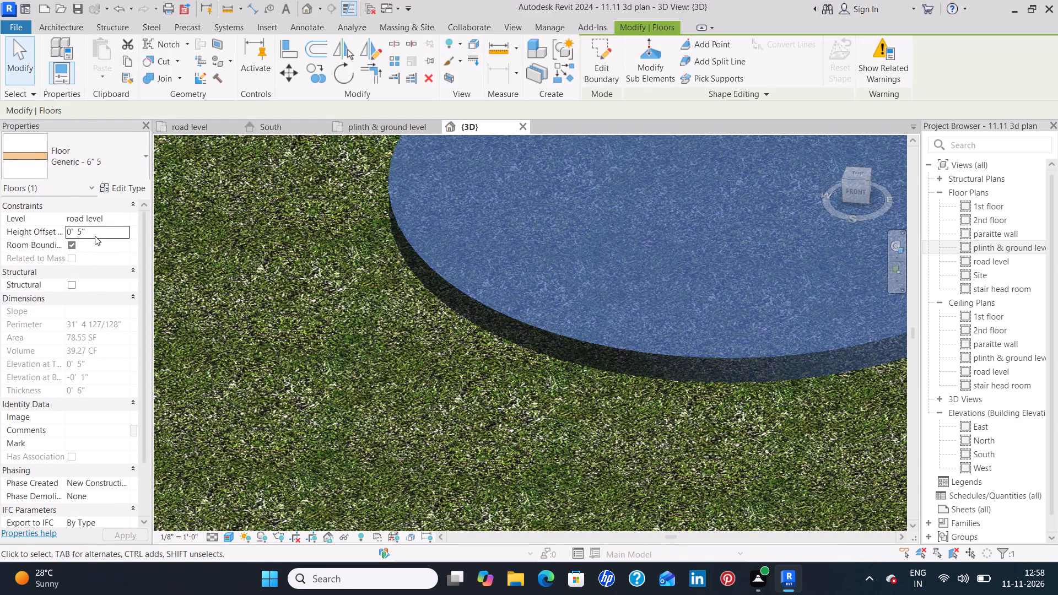
key(BackSpace)
text(6")
key(Return)
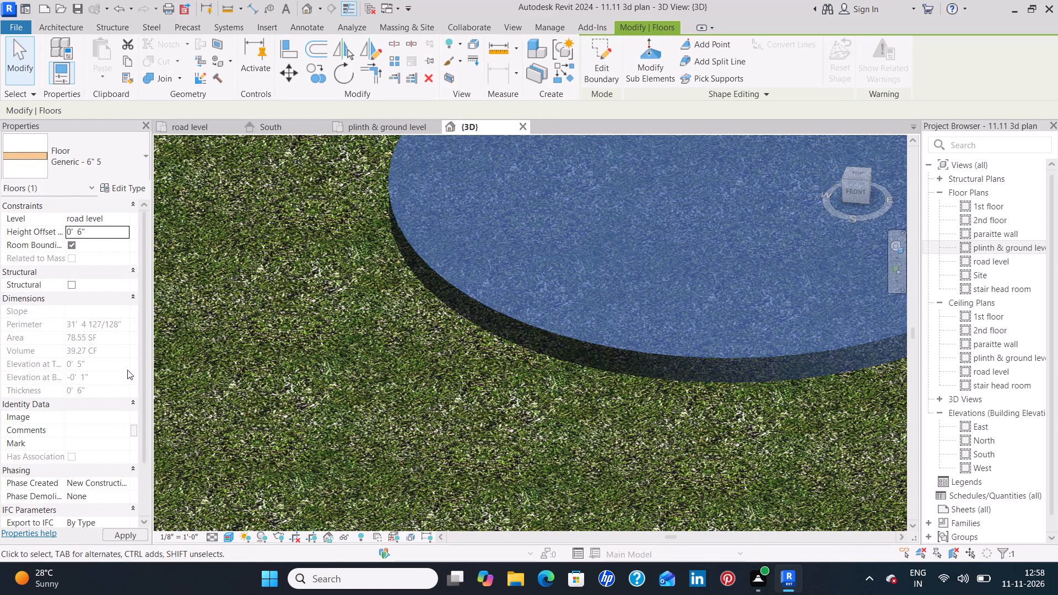
click(126, 535)
click(270, 436)
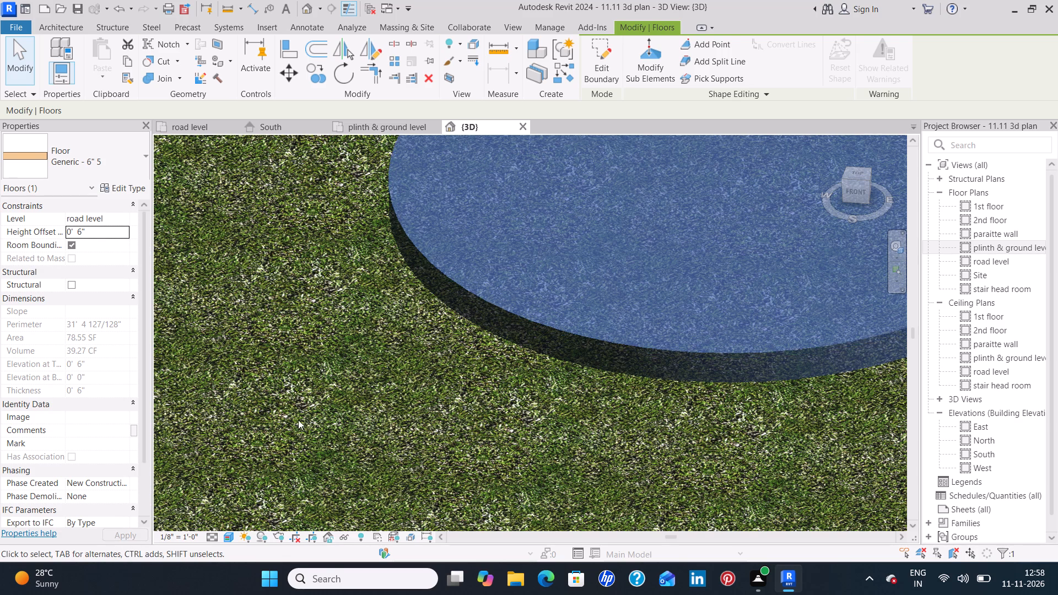
scroll(607, 245, down, 4)
middle_drag(636, 204, 607, 283)
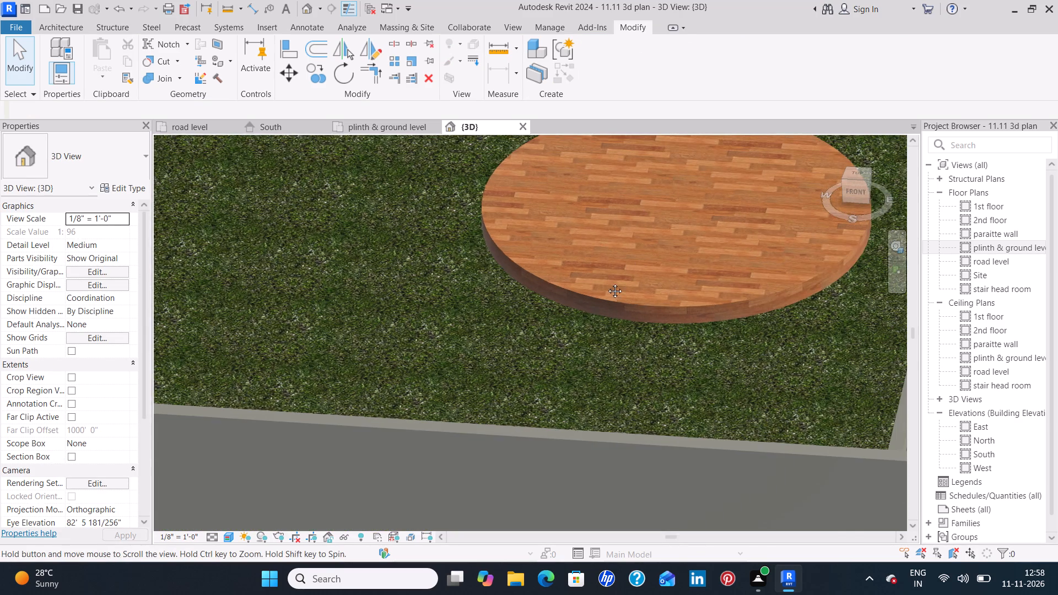
middle_drag(607, 283, 550, 365)
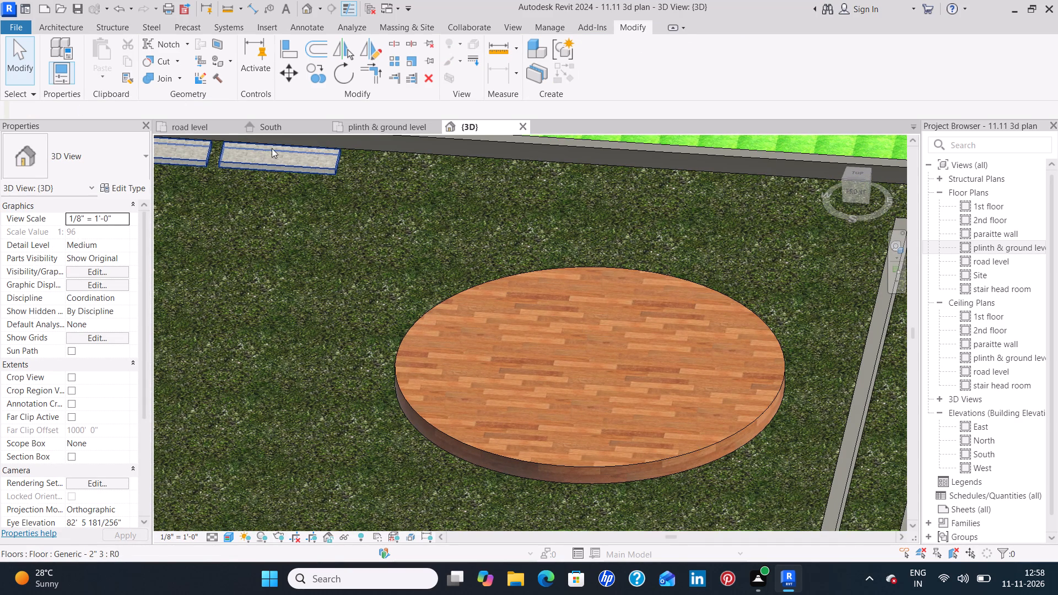
In the road level plan, load the Table-Trio End family from the Furniture > Tables library folder for placement as a component.
click(200, 129)
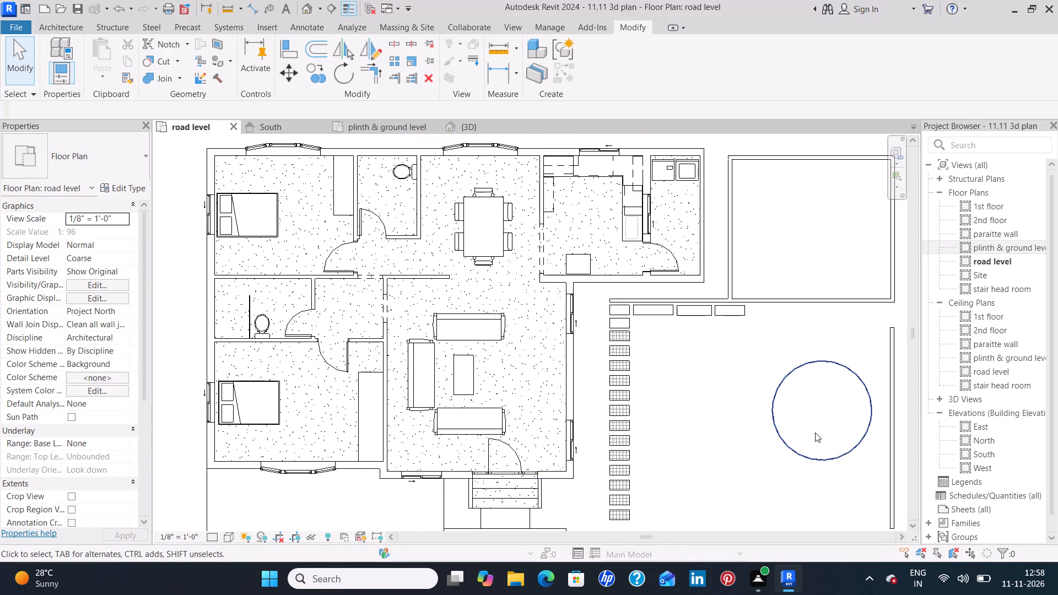
middle_drag(794, 434, 315, 343)
scroll(307, 309, up, 3)
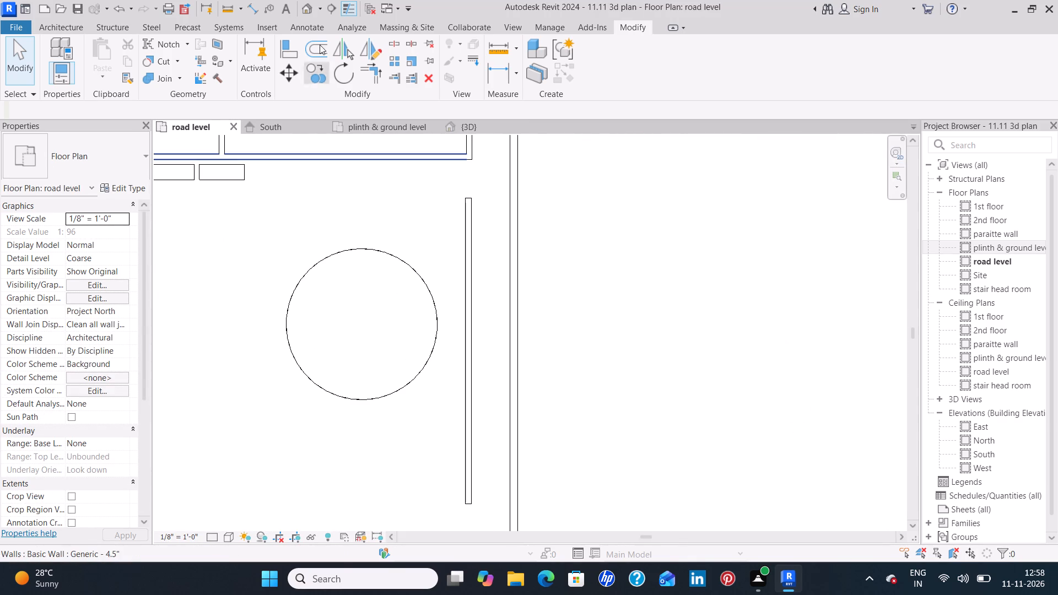
click(74, 24)
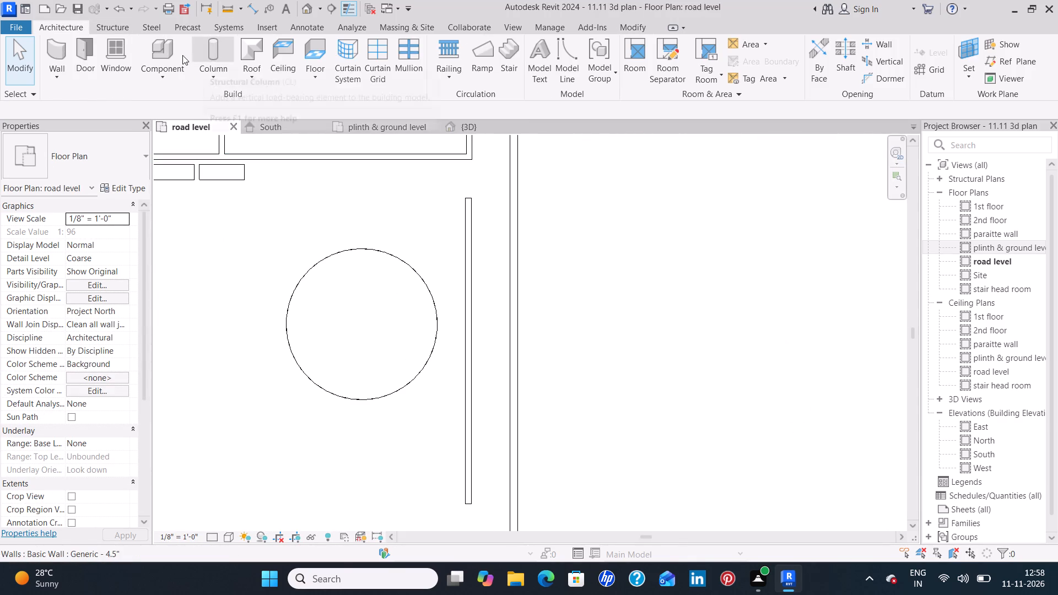
click(169, 47)
click(602, 73)
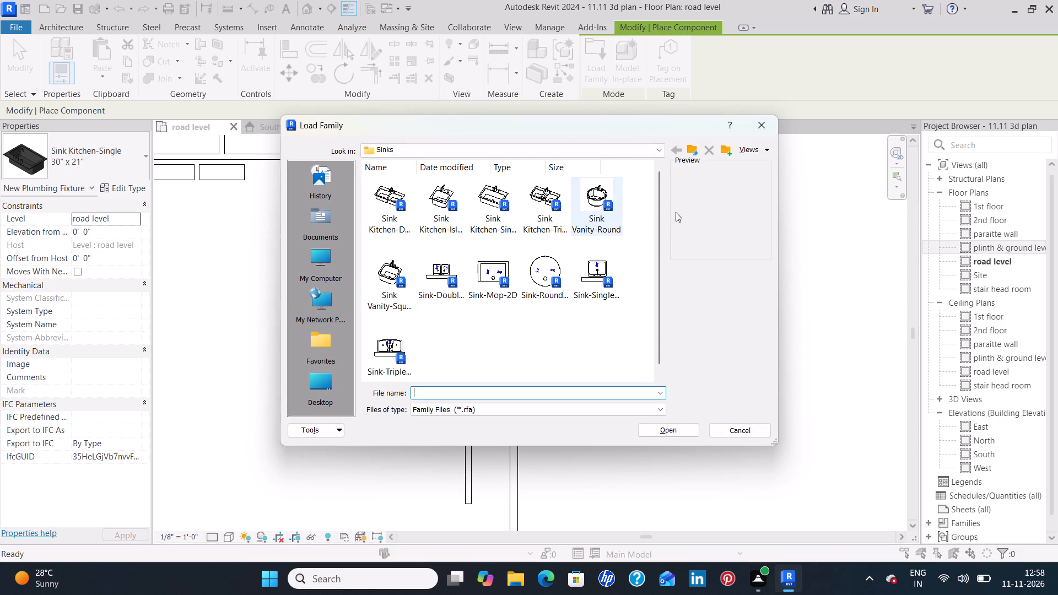
click(694, 151)
click(694, 151)
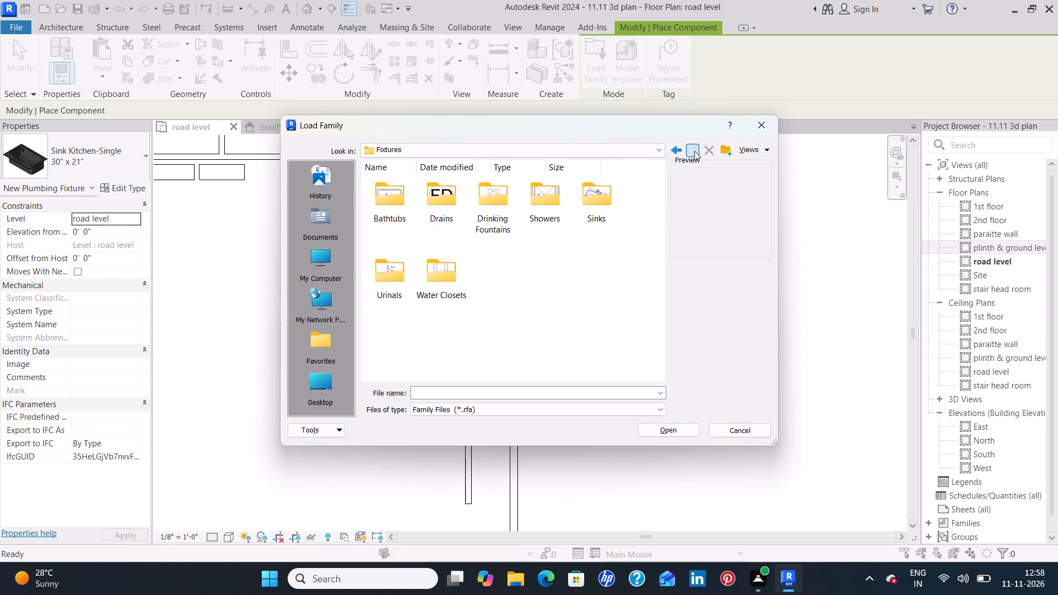
click(694, 151)
click(694, 151)
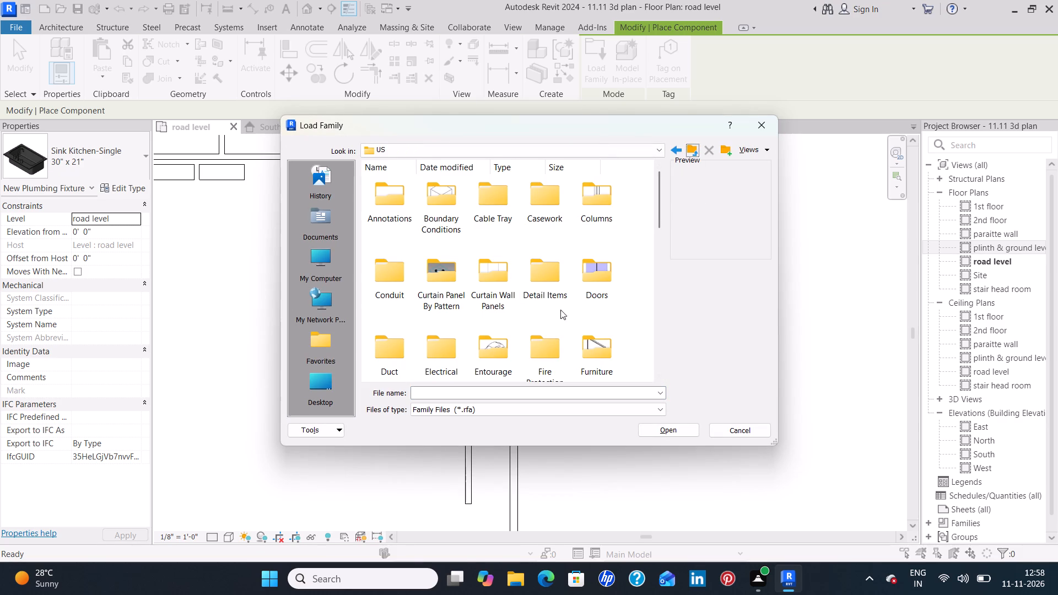
double_click(589, 332)
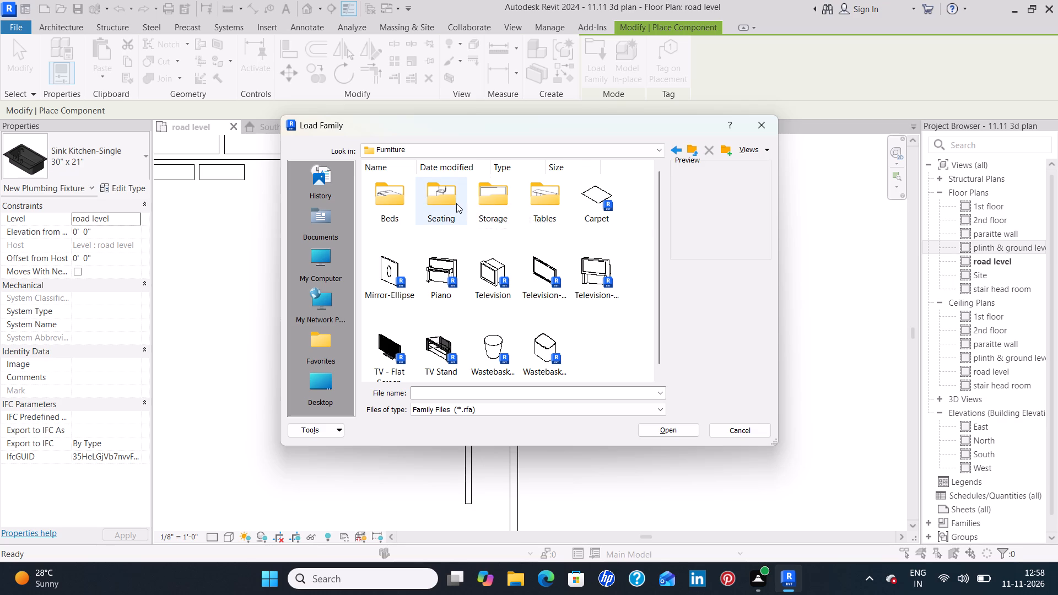
double_click(455, 203)
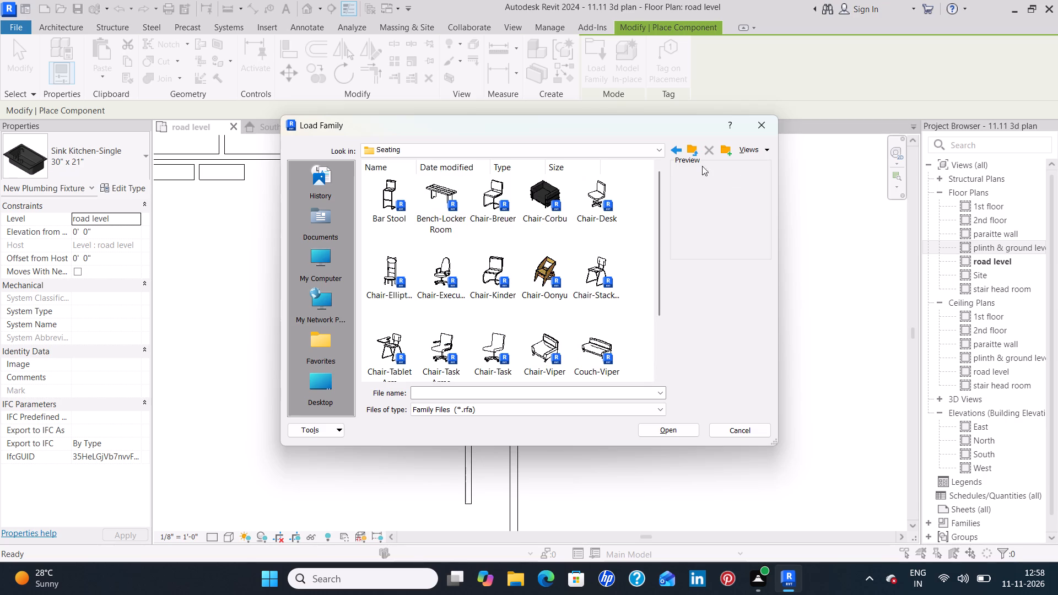
click(689, 153)
double_click(547, 208)
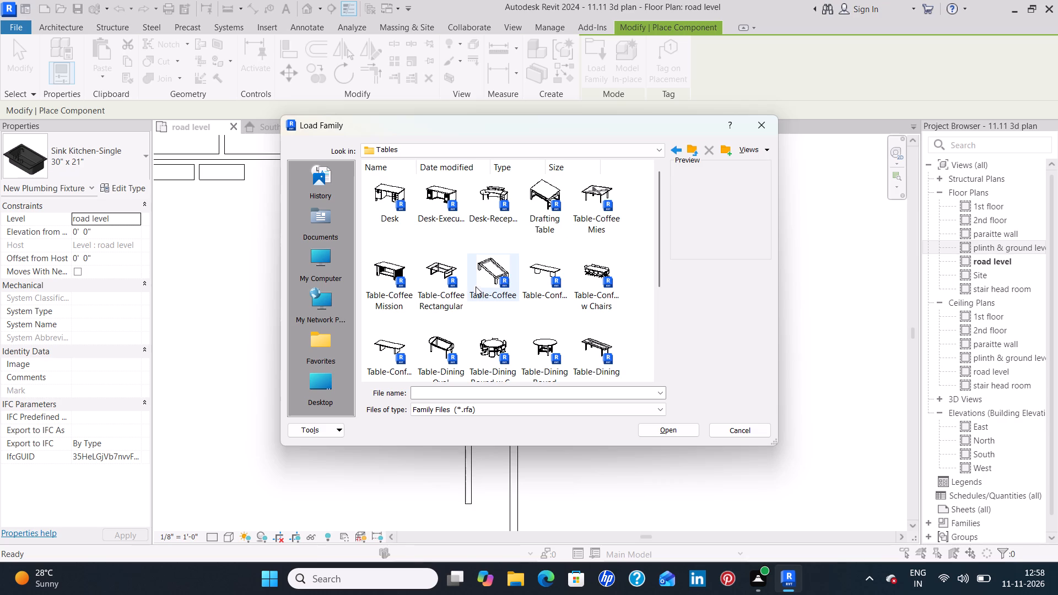
scroll(484, 291, down, 2)
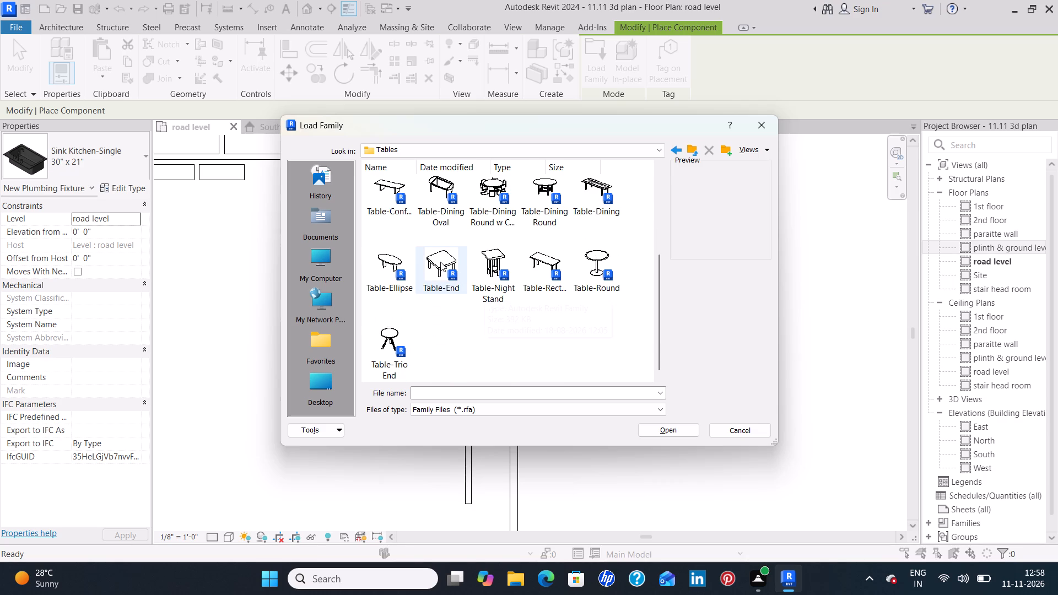
click(386, 336)
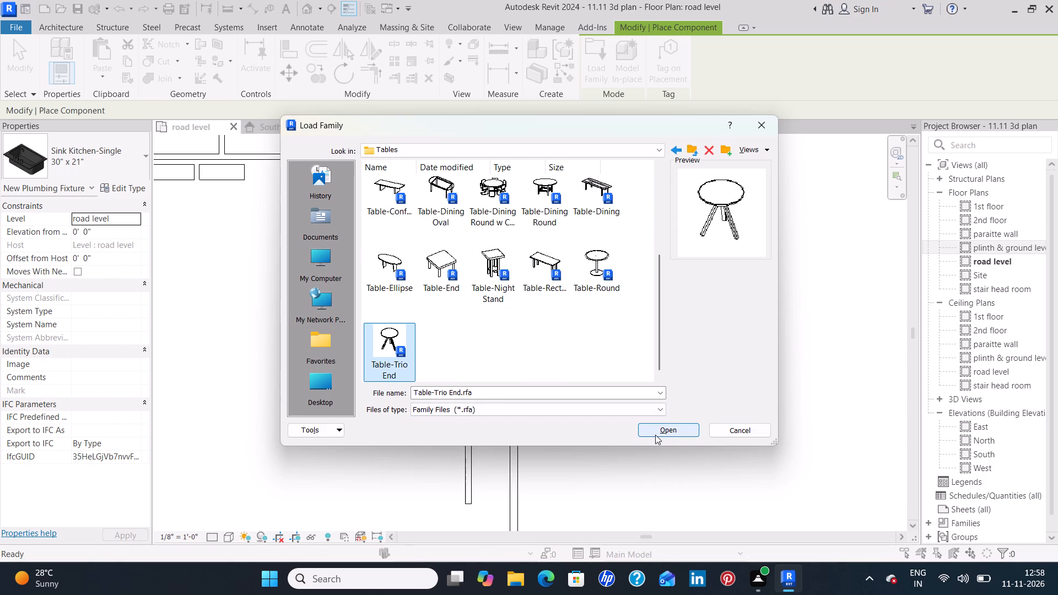
click(656, 435)
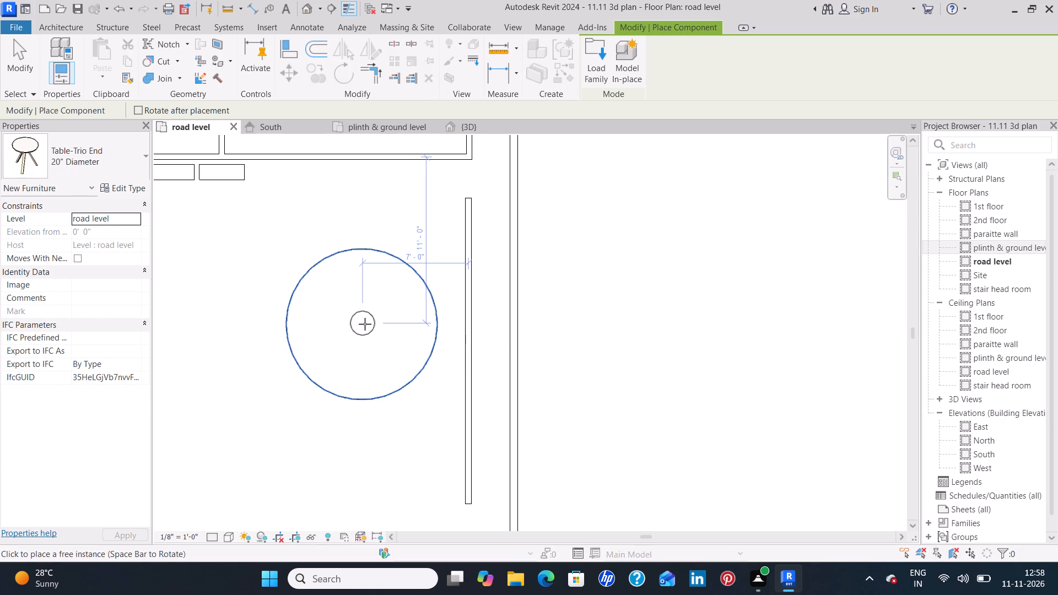
Place one Table-Trio End 20" Diameter at the centre of the circular garden floor, about 7' 0" from the low wall beside it.
click(99, 230)
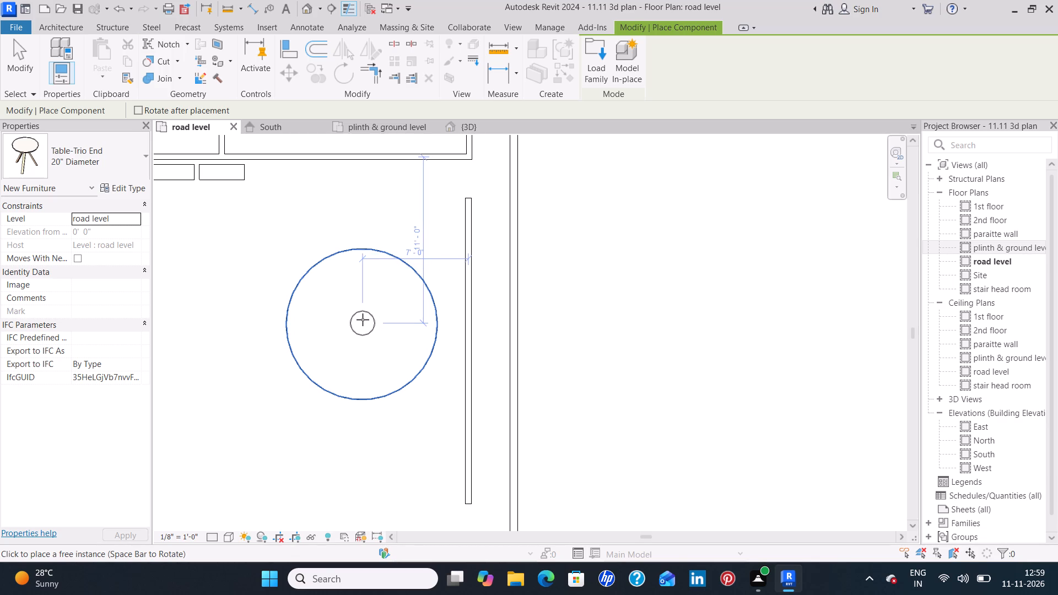
click(363, 320)
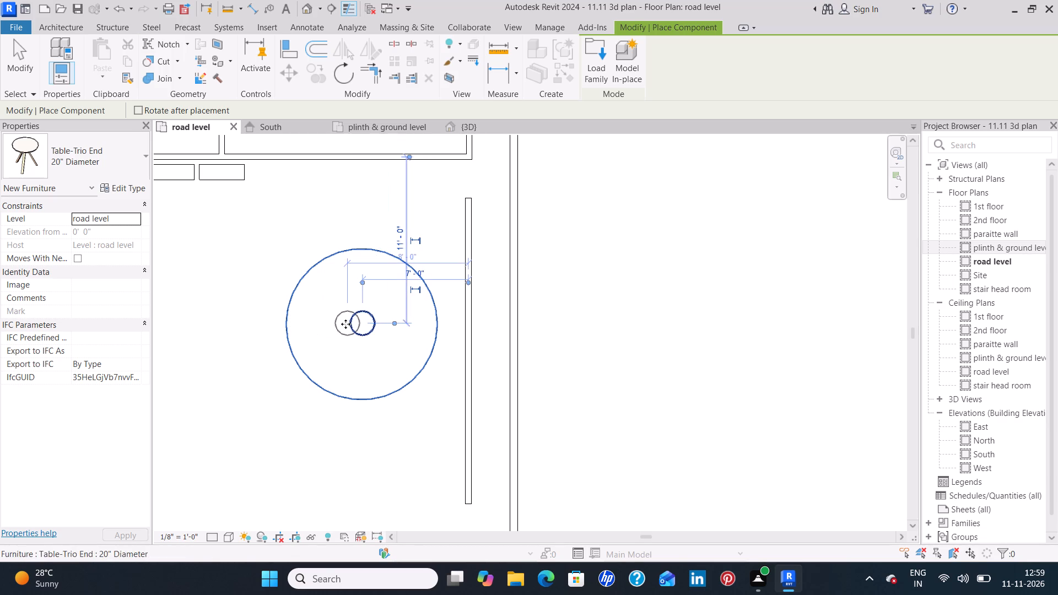
key(Escape)
key(Escape)
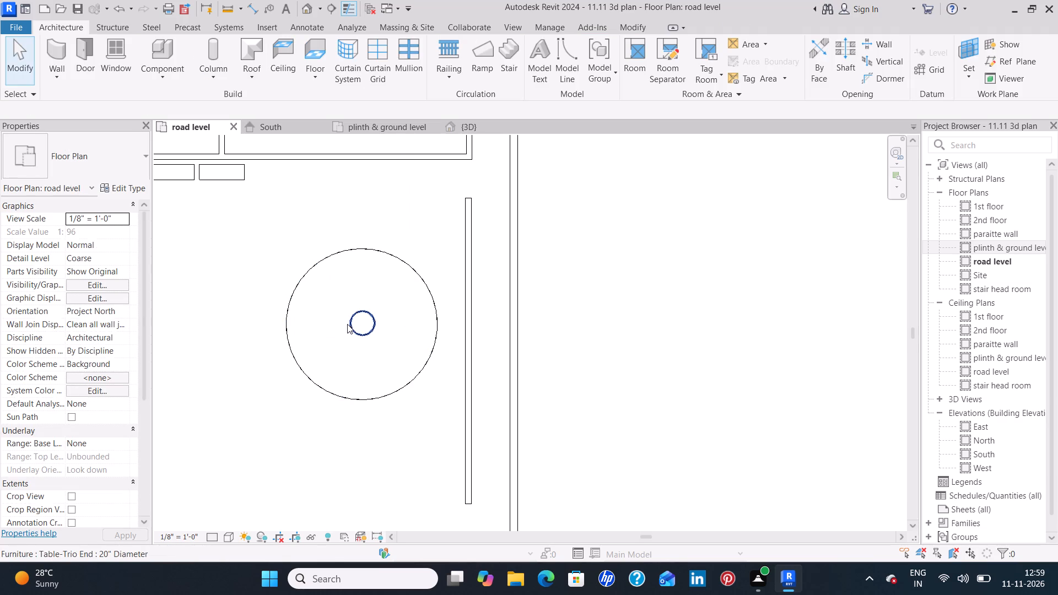
click(349, 323)
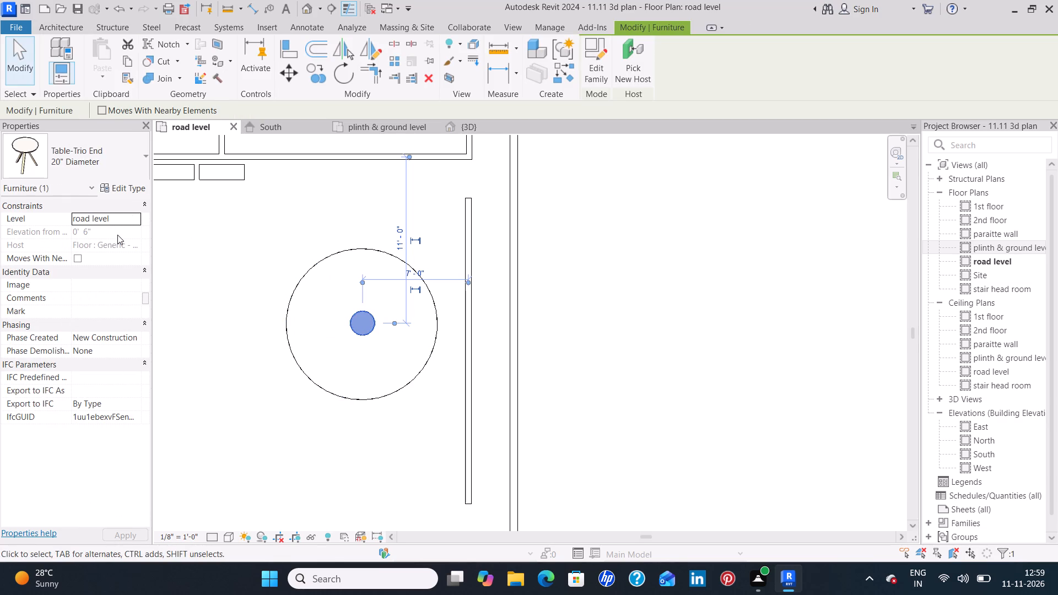
click(275, 241)
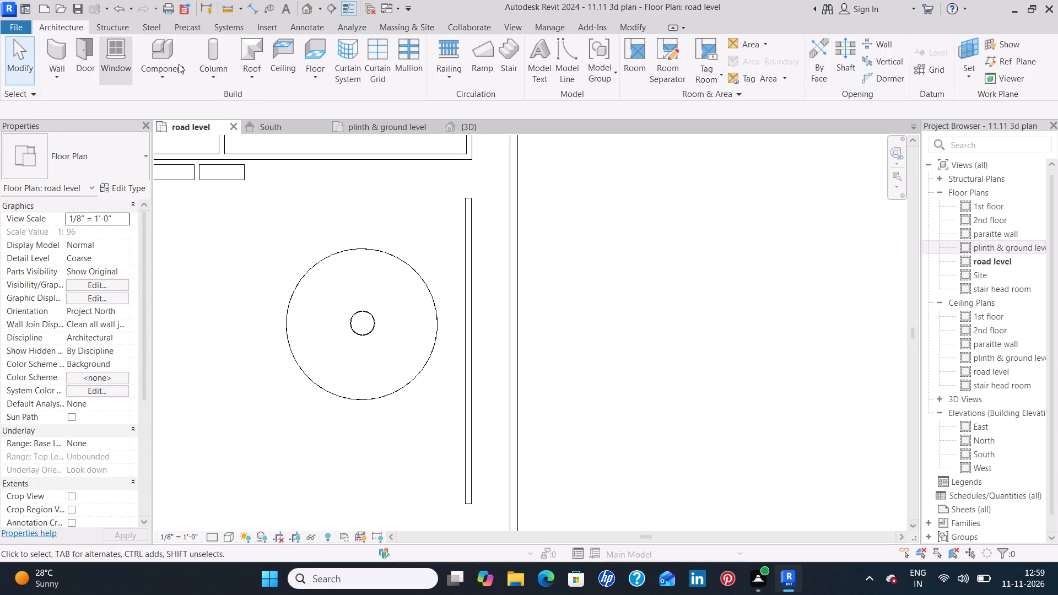
Load the Seating-Auditorium family from the Furniture > Seating library folder for placement as a component.
click(164, 45)
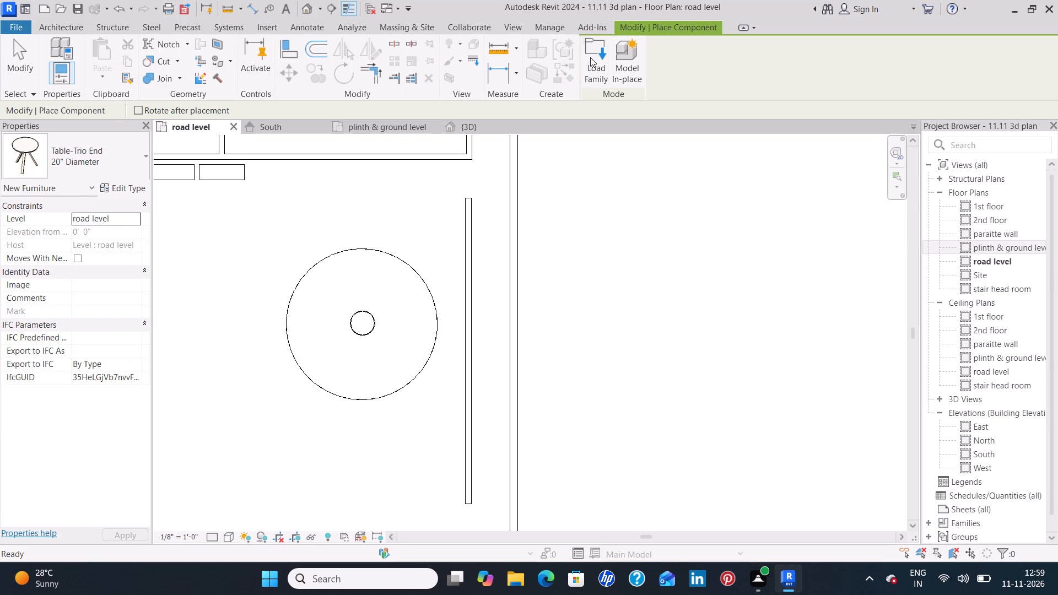
click(590, 57)
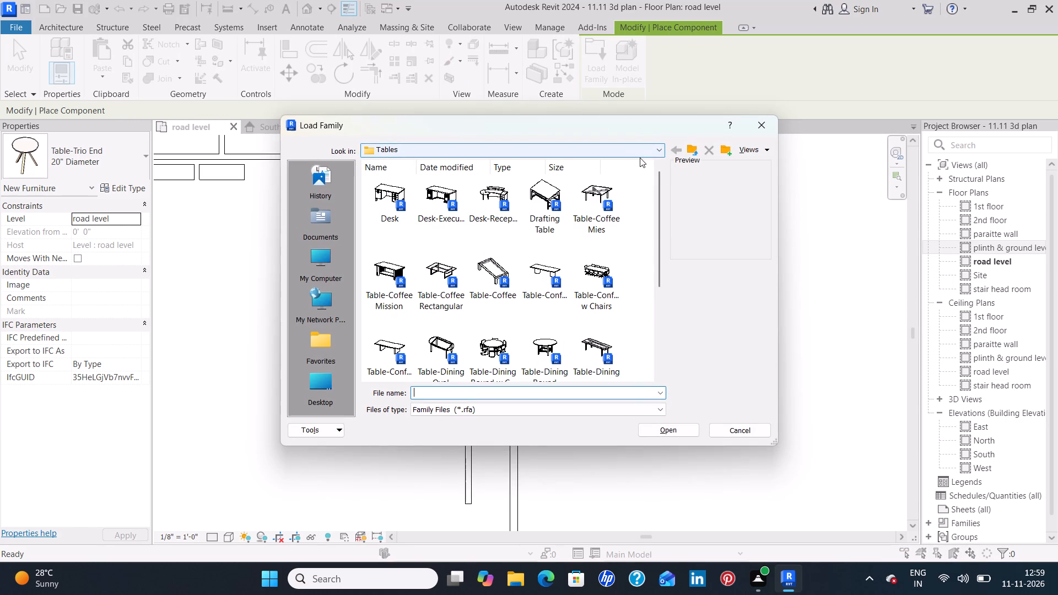
click(693, 148)
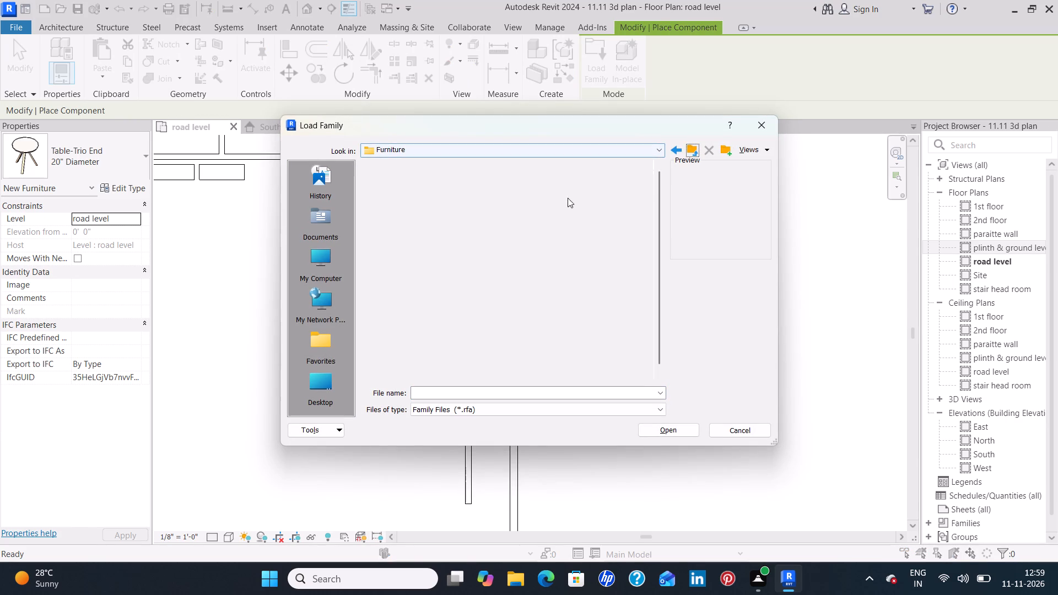
double_click(447, 205)
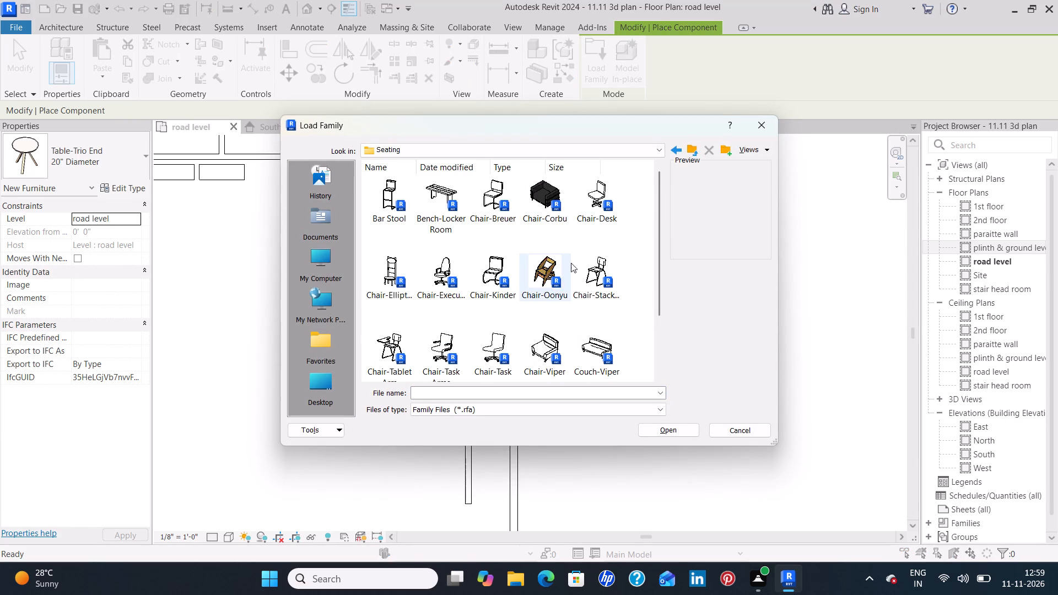
scroll(582, 318, down, 2)
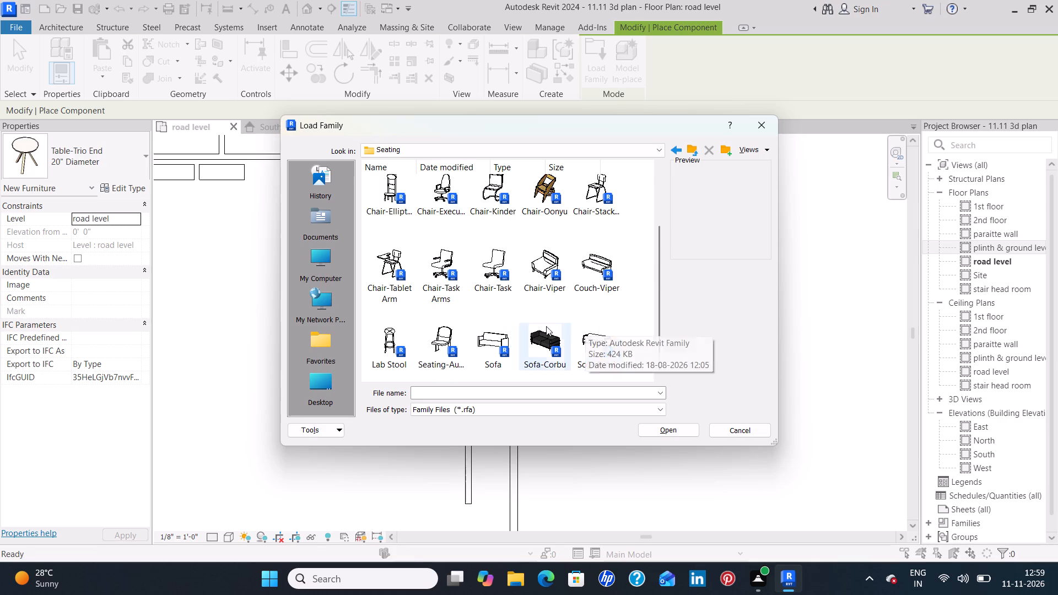
click(448, 330)
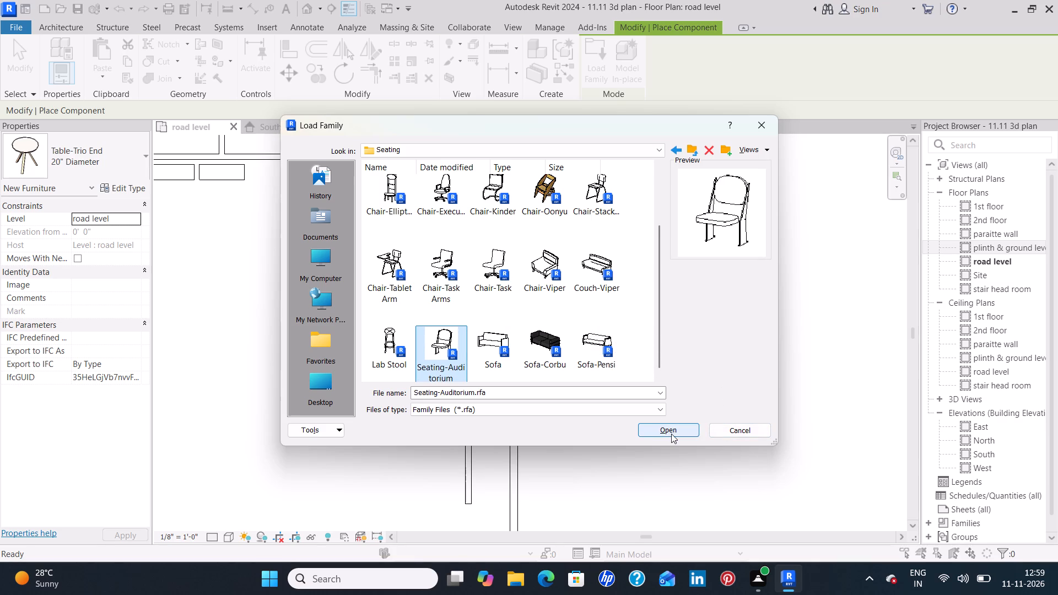
click(671, 434)
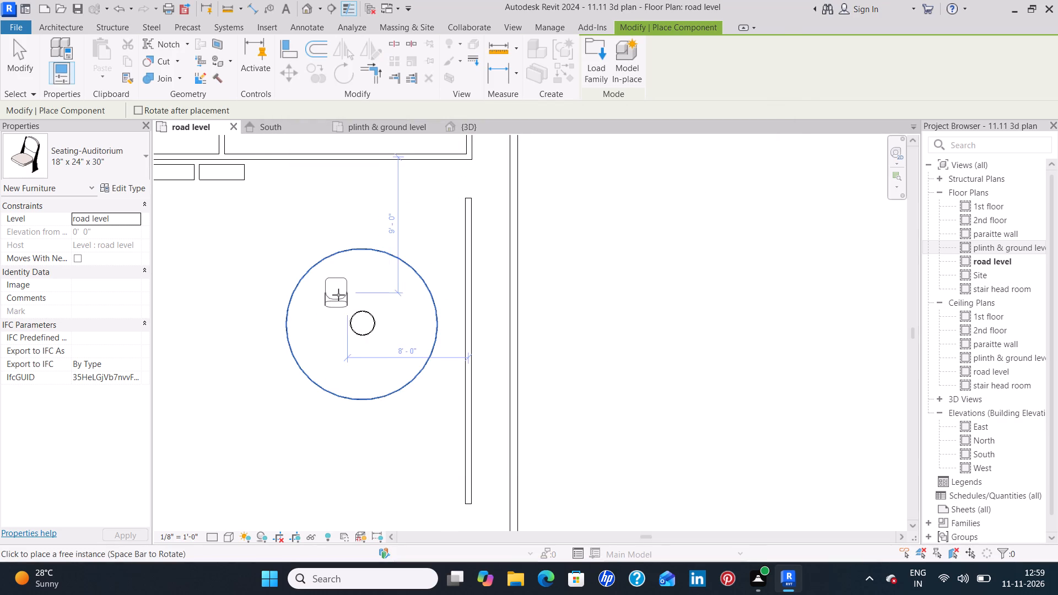
Place Seating-Auditorium 18" x 24" x 30" chairs on diagonally opposite sides of the round garden table, each rotated to face it.
key(space)
key(space)
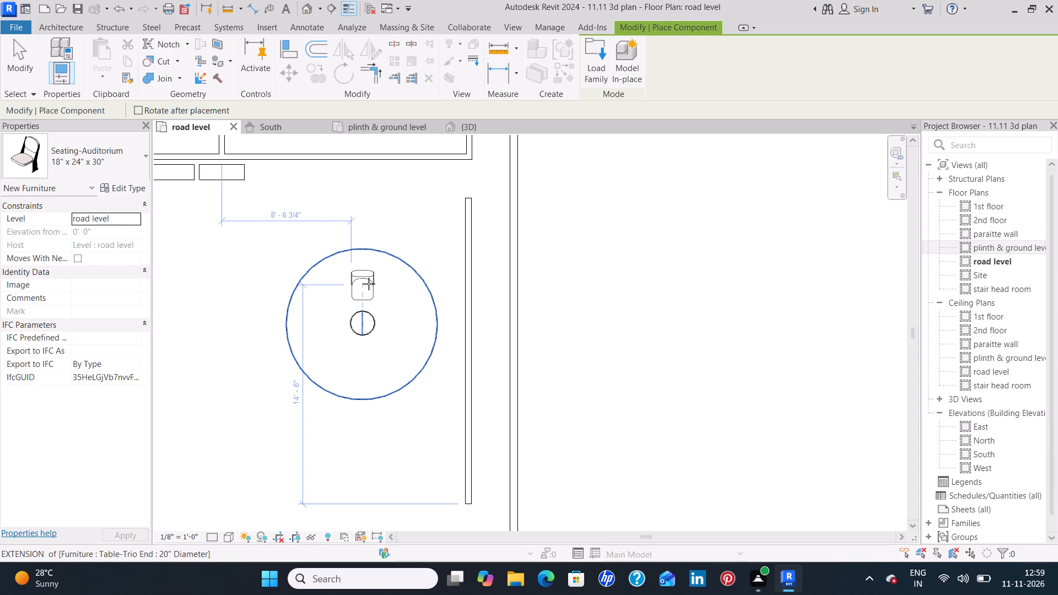
key(space)
key(space)
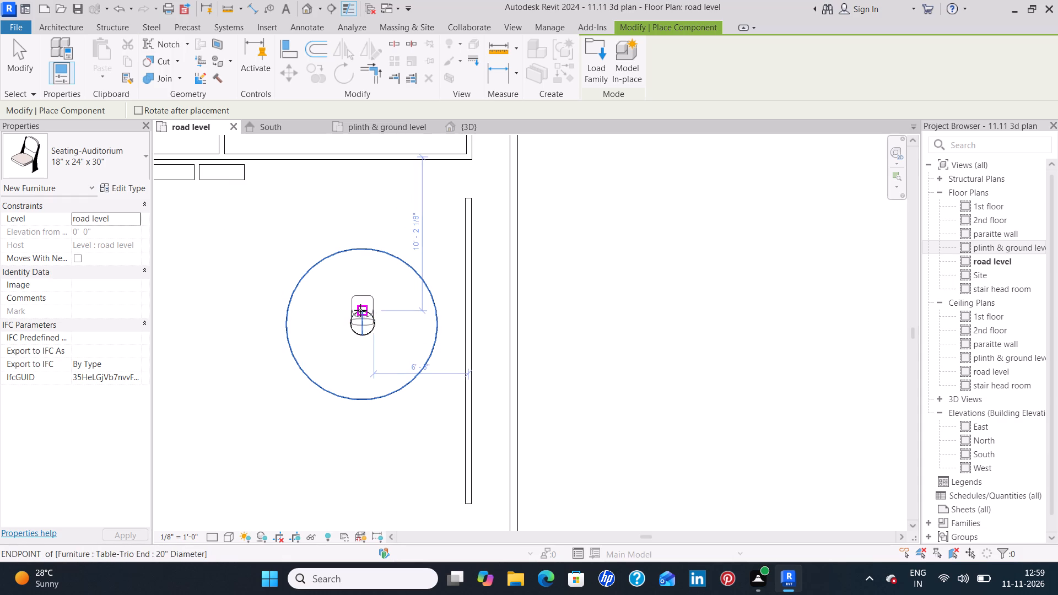
key(space)
key(space)
key(space)
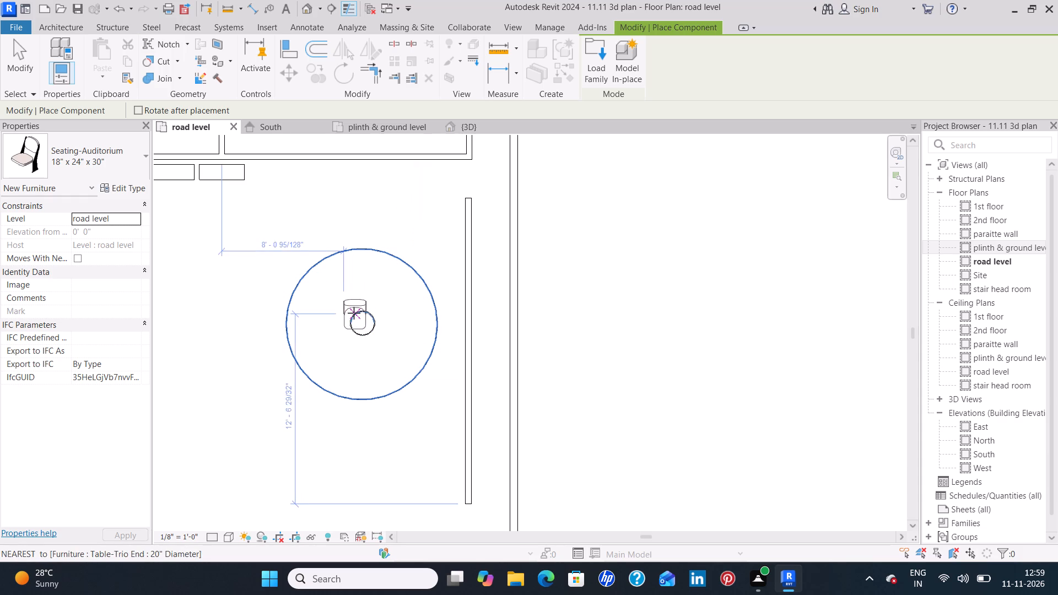
key(space)
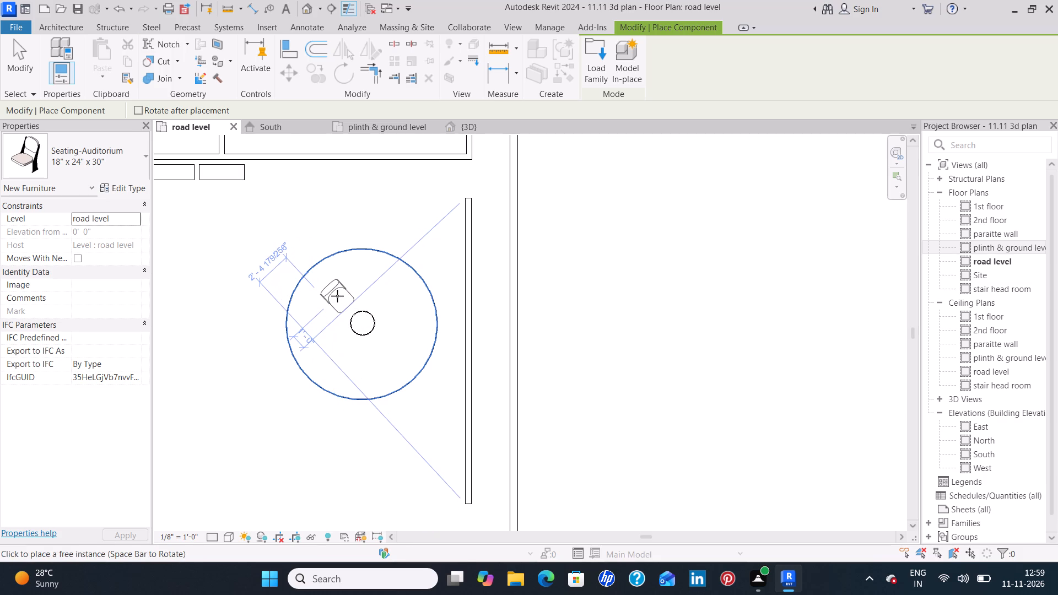
click(337, 296)
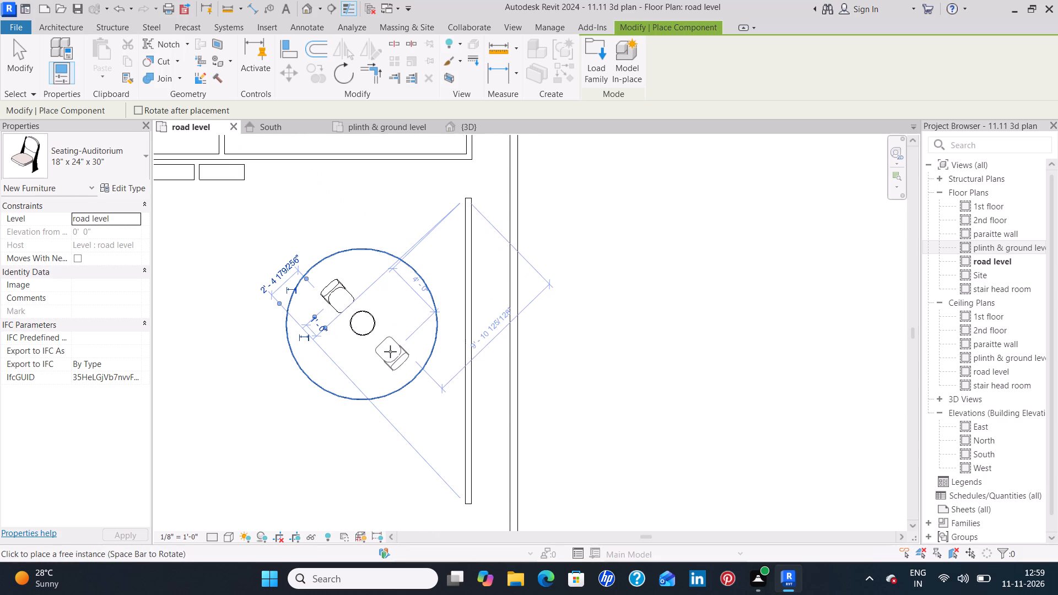
click(390, 351)
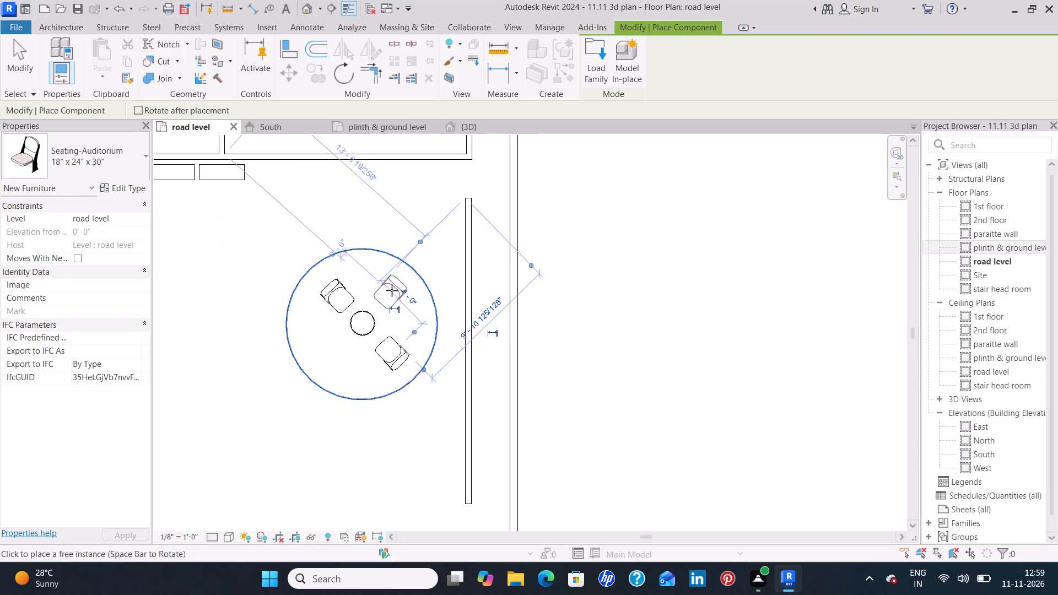